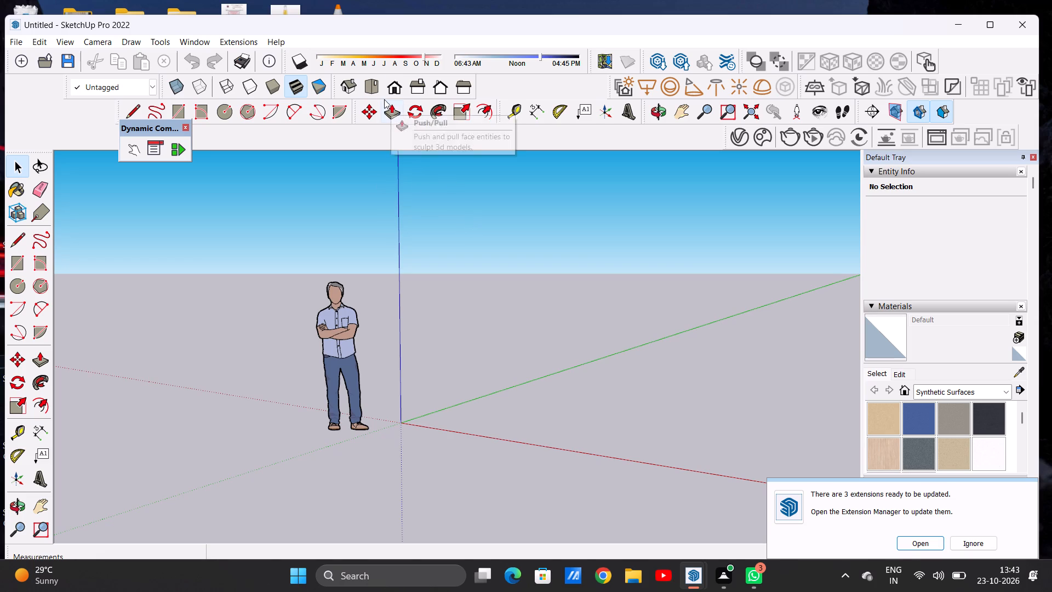
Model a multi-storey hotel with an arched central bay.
In the top view, draw a rectangle about 13' 3" by 7' 3" on the ground, beyond the origin.
left_click(368, 83)
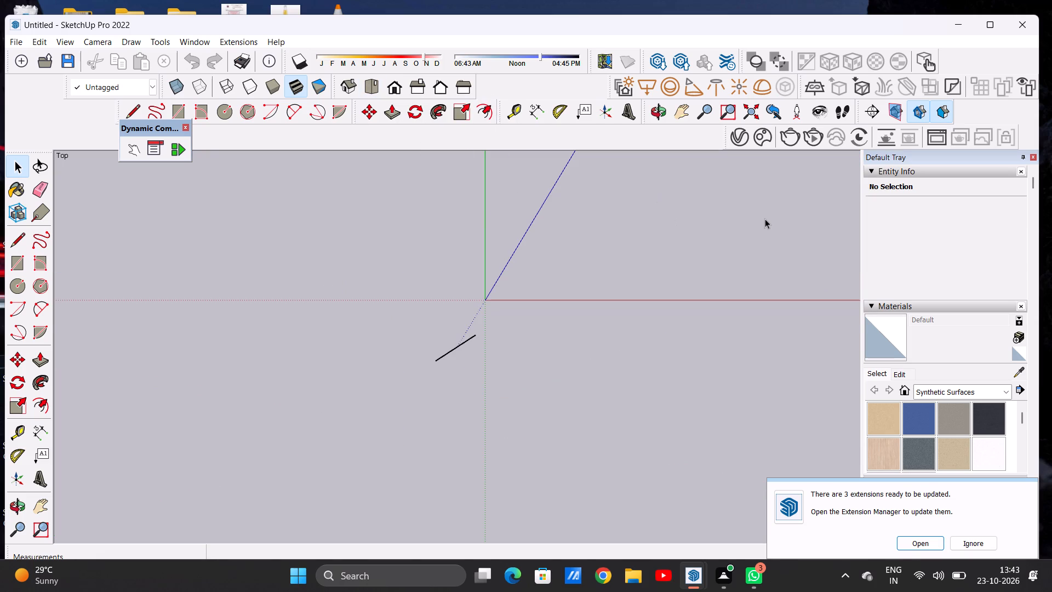
scroll(766, 219, "up", 15)
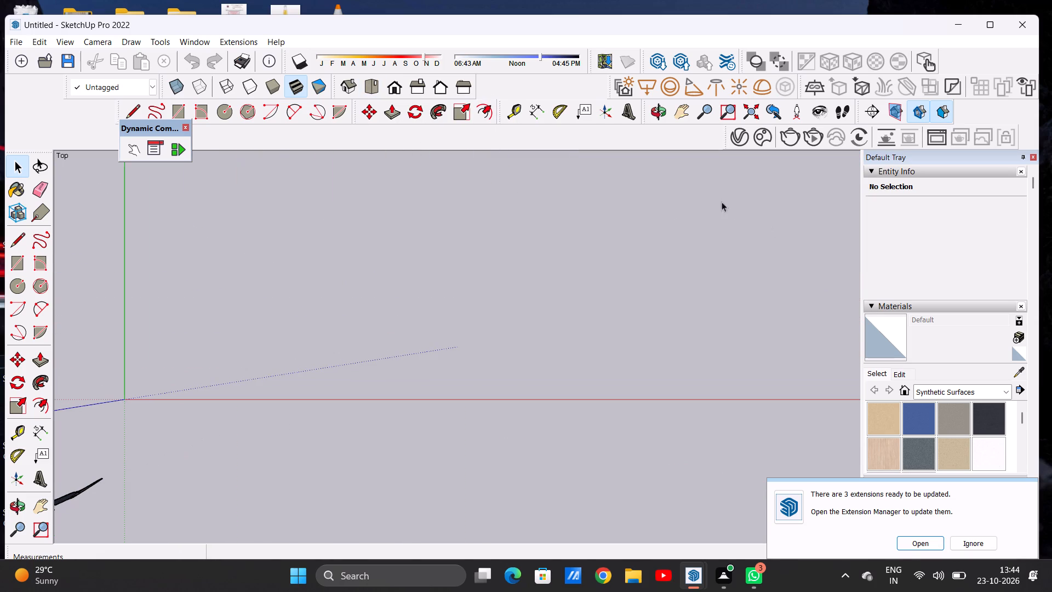
left_click(671, 107)
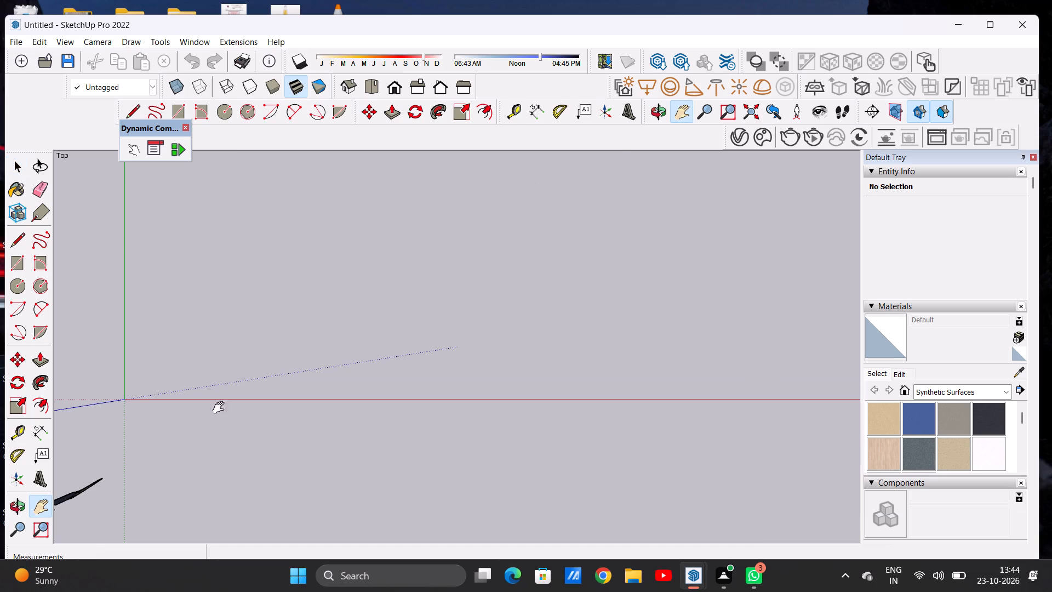
left_click_drag(145, 390, 69, 484)
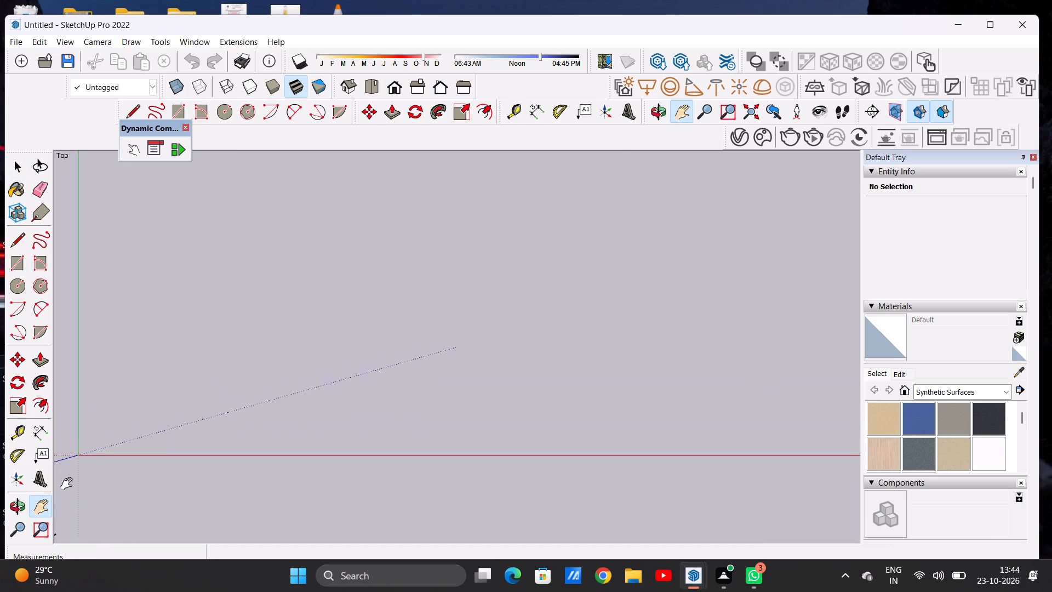
left_click_drag(69, 484, 73, 516)
left_click_drag(195, 421, 180, 469)
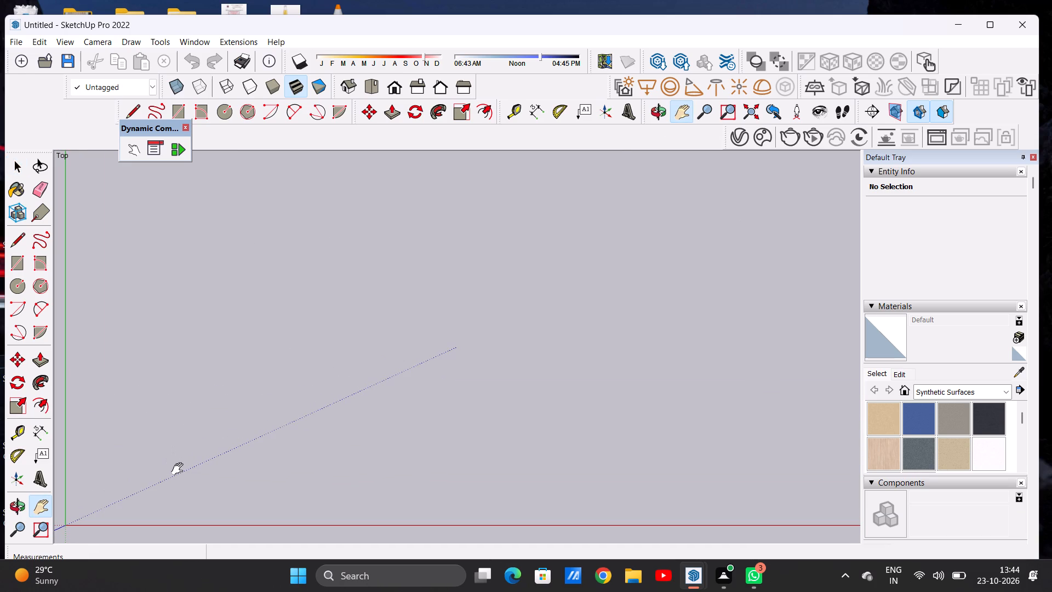
key("space")
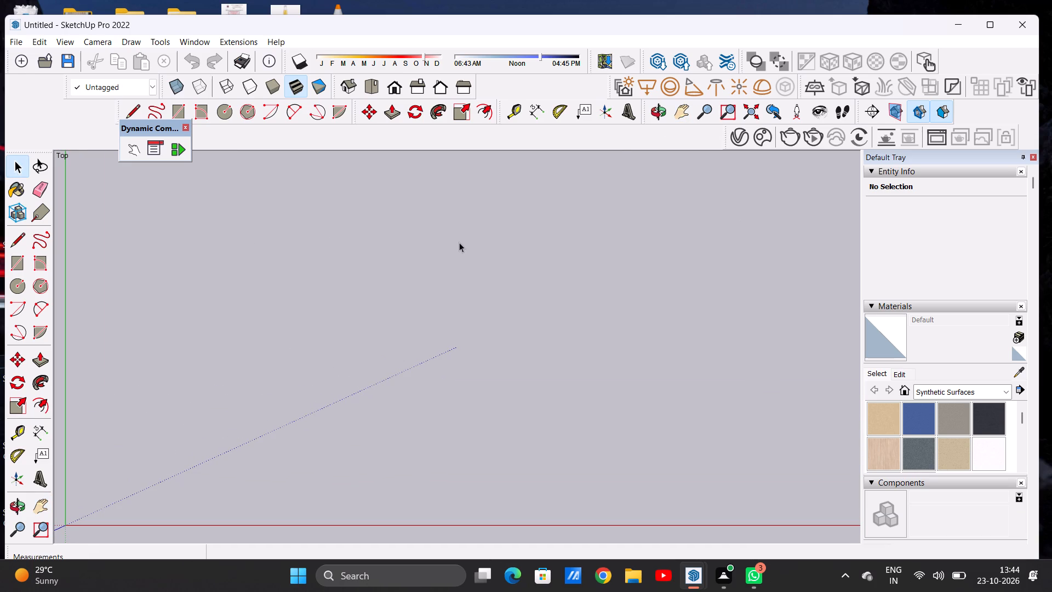
scroll(379, 334, "down", 6)
scroll(638, 236, "up", 3)
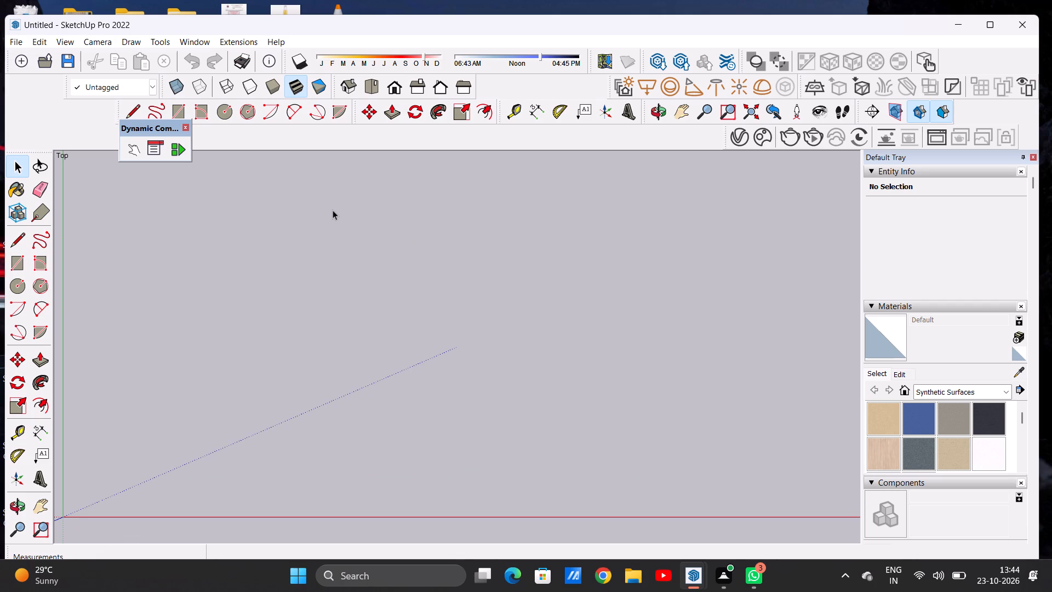
key("r")
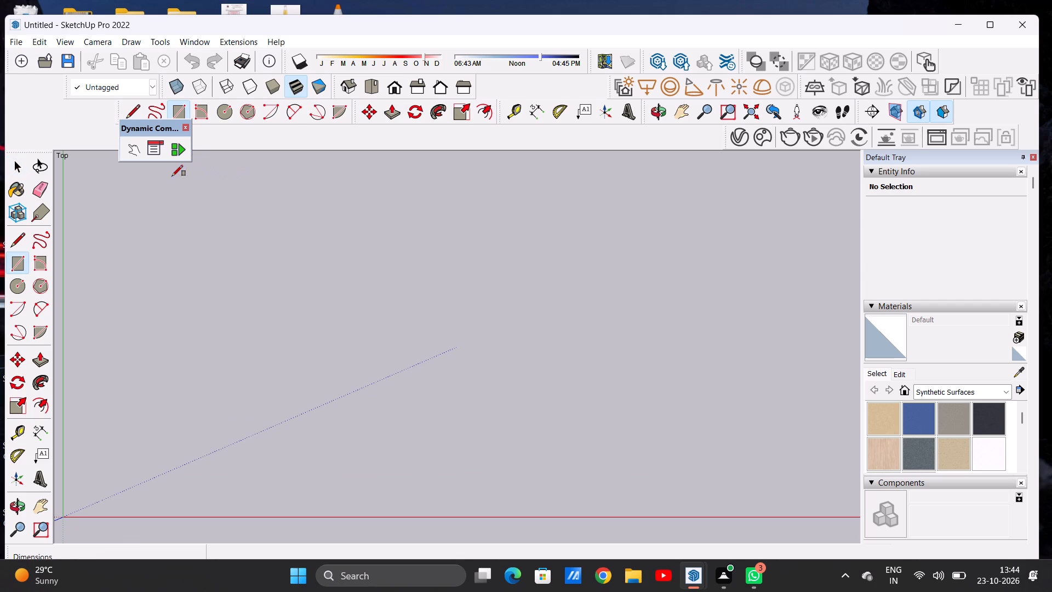
left_click(190, 181)
left_click(767, 498)
key("space")
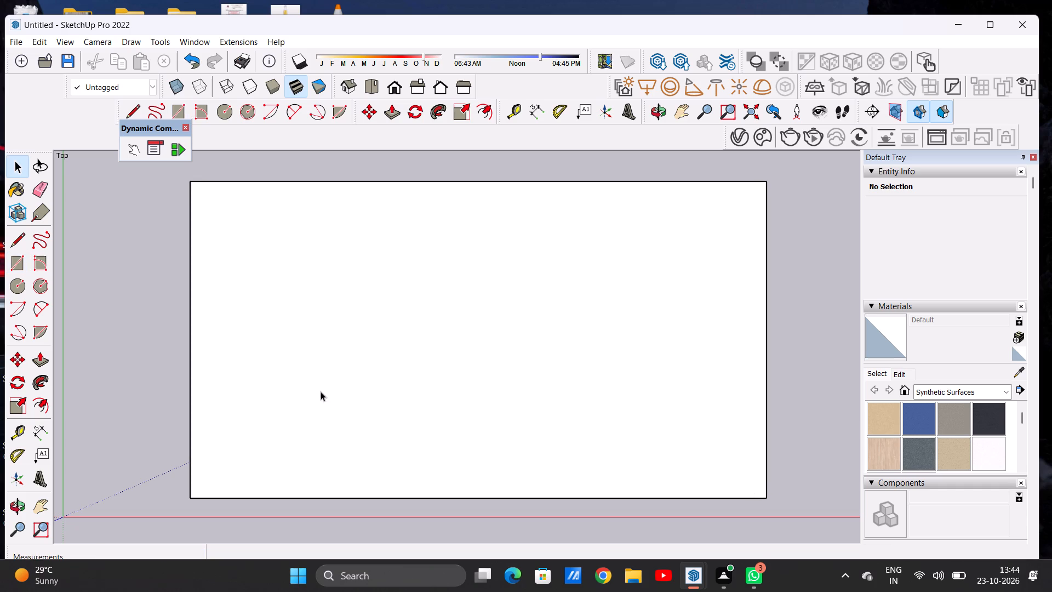
Move the whole rectangle, face and edges, diagonally about 12' 11" farther from the origin.
scroll(252, 388, "down", 10)
scroll(244, 403, "up", 1)
scroll(244, 404, "down", 6)
scroll(525, 246, "up", 4)
scroll(525, 246, "down", 1)
scroll(525, 246, "up", 2)
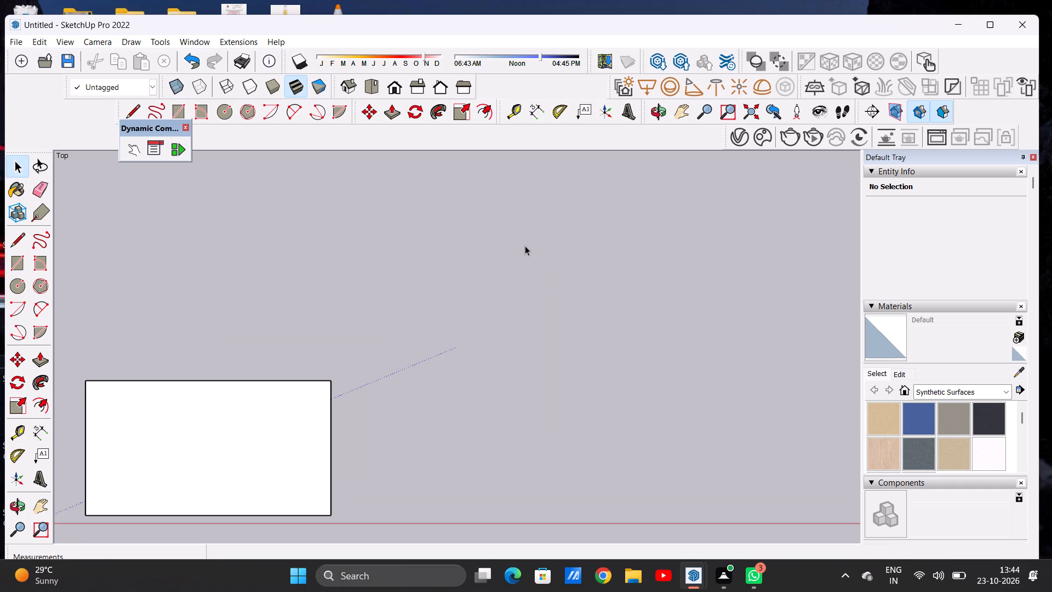
scroll(525, 246, "down", 3)
scroll(476, 240, "up", 3)
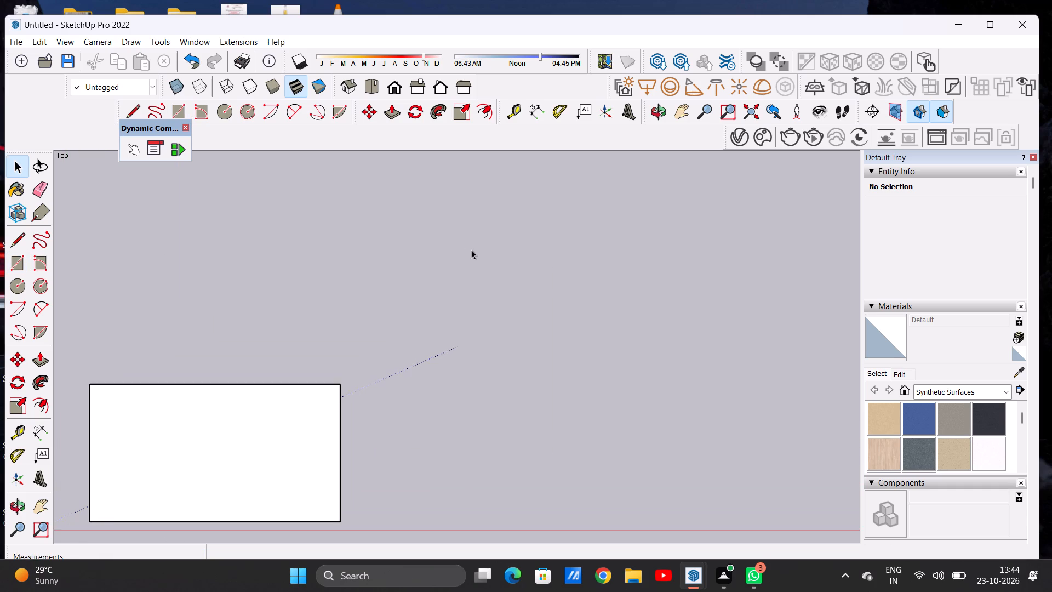
scroll(471, 249, "down", 1)
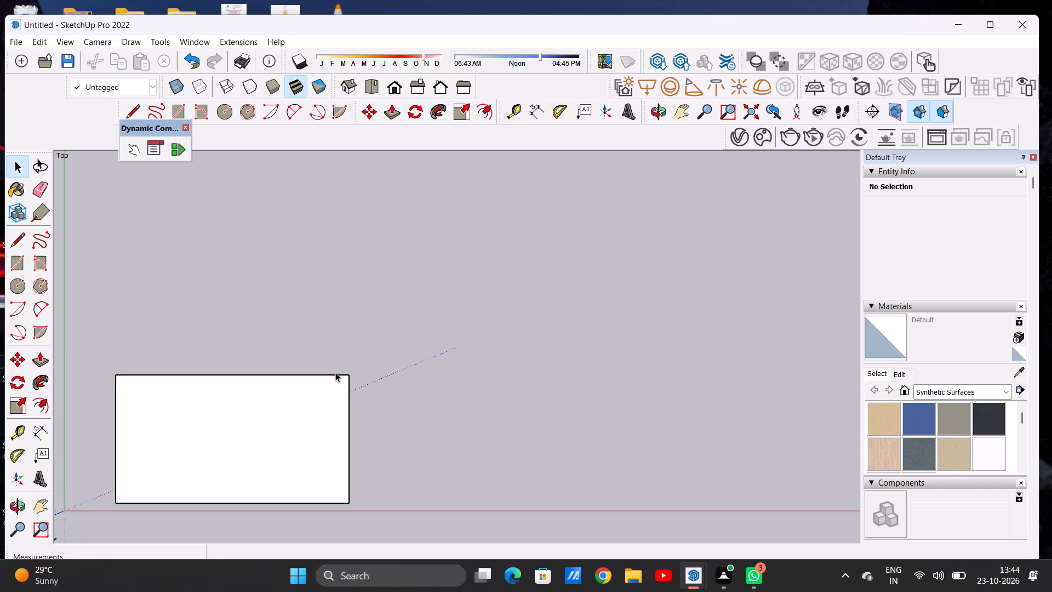
double_click(328, 412)
key("m")
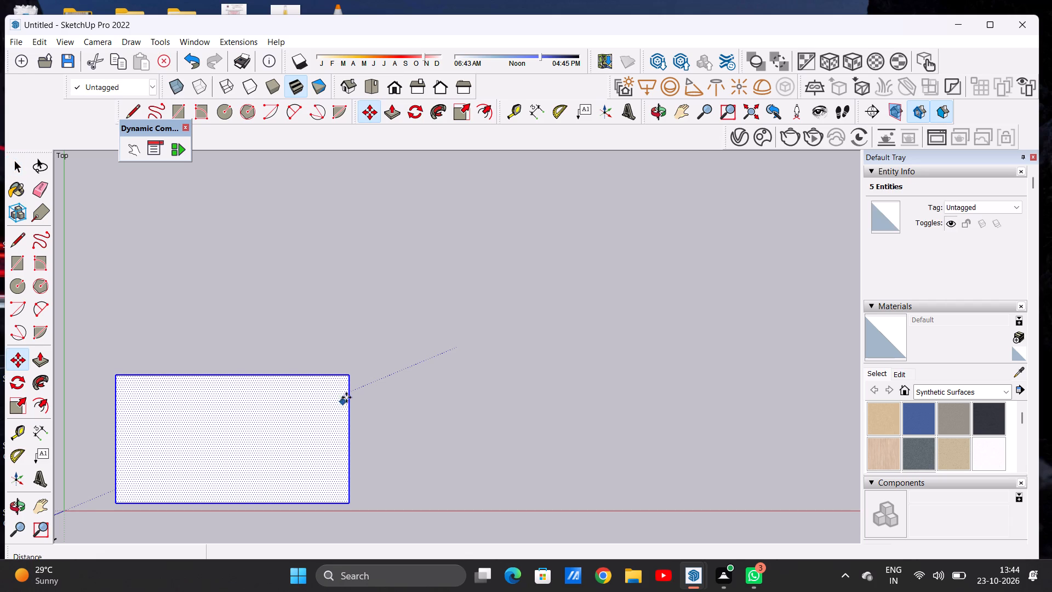
left_click(350, 373)
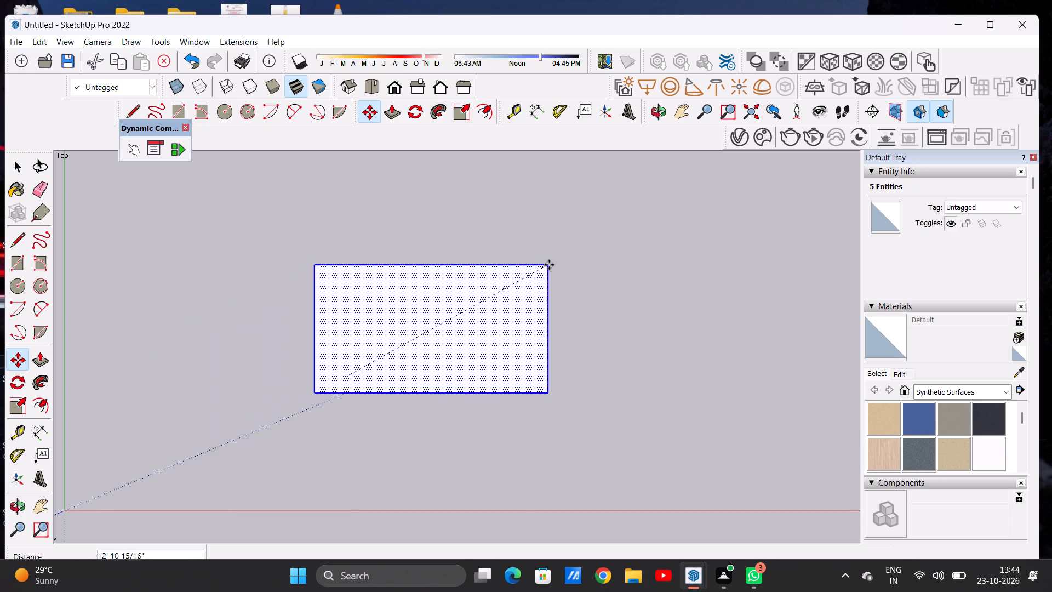
left_click(549, 265)
key("space")
left_click(609, 273)
Extend the rectangle along the red axis with an adjoining rectangle about 7' 3" by 4' 11", erasing the shared edge.
scroll(372, 298, "up", 1)
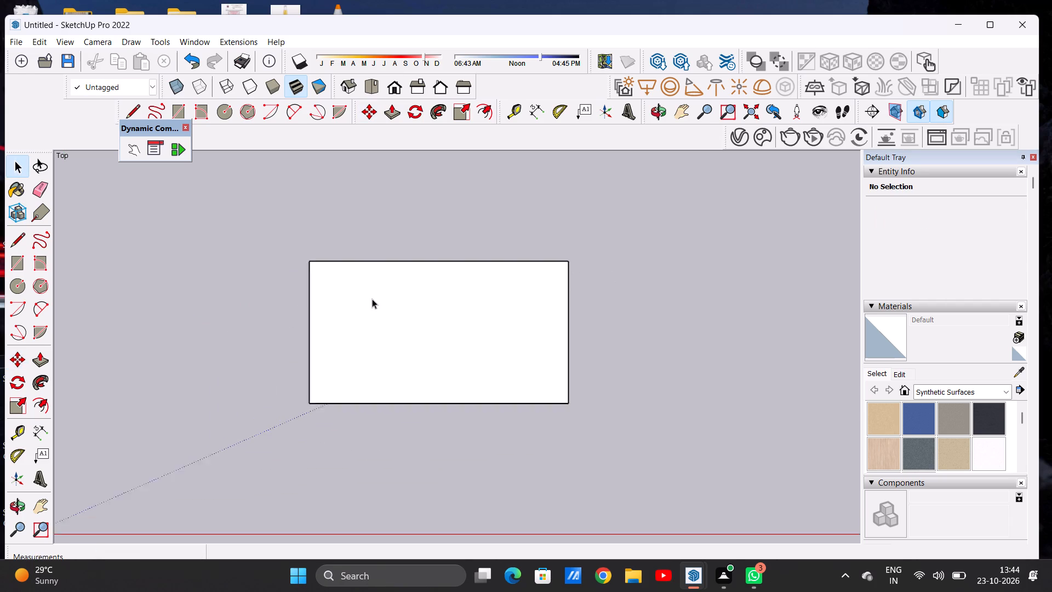
scroll(372, 299, "up", 1)
scroll(340, 344, "down", 3)
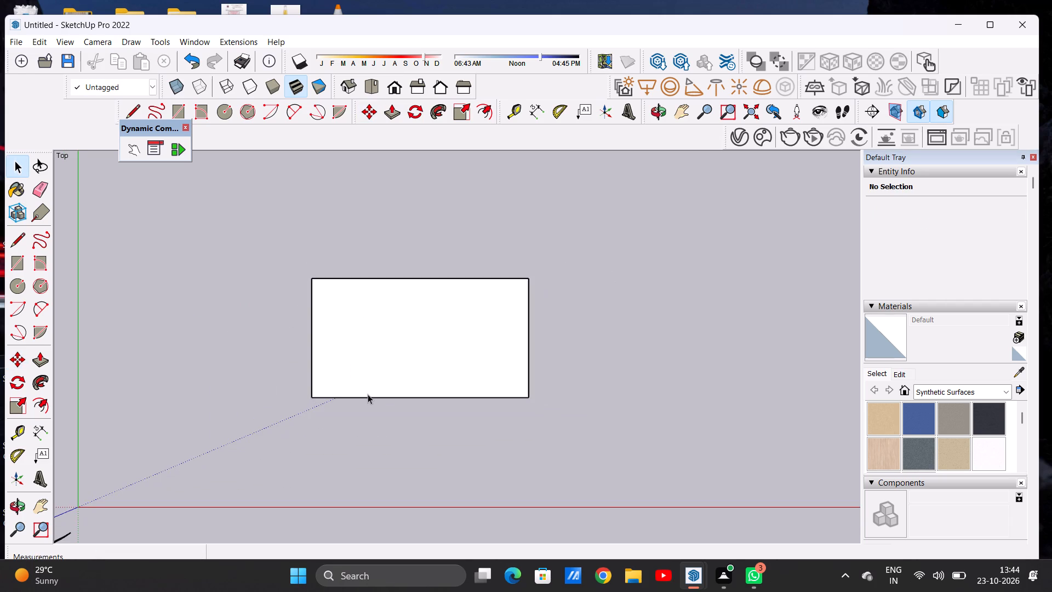
scroll(374, 401, "up", 2)
scroll(390, 352, "down", 2)
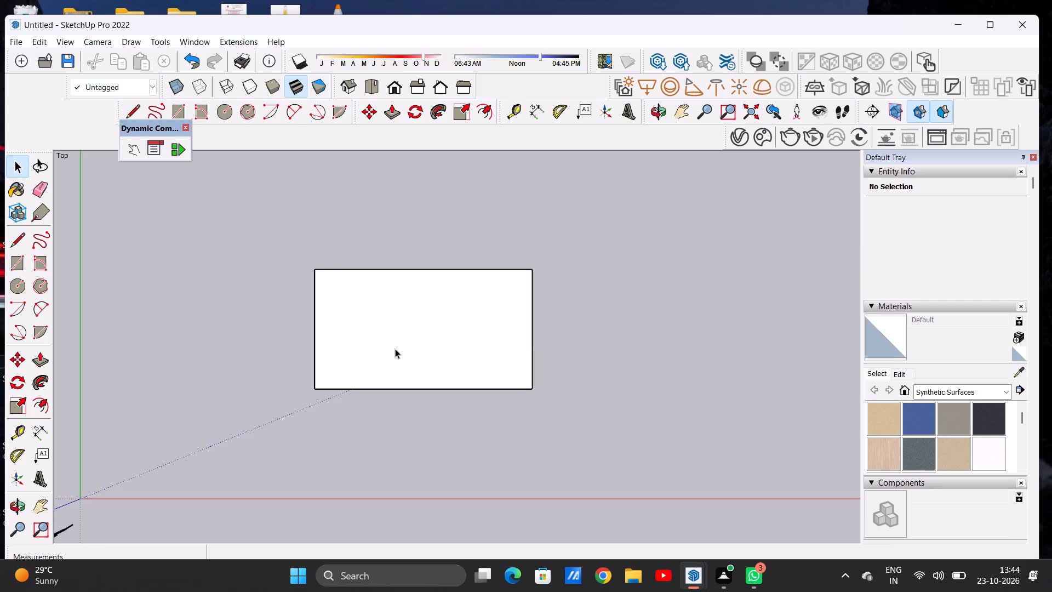
scroll(395, 349, "down", 2)
scroll(401, 357, "up", 2)
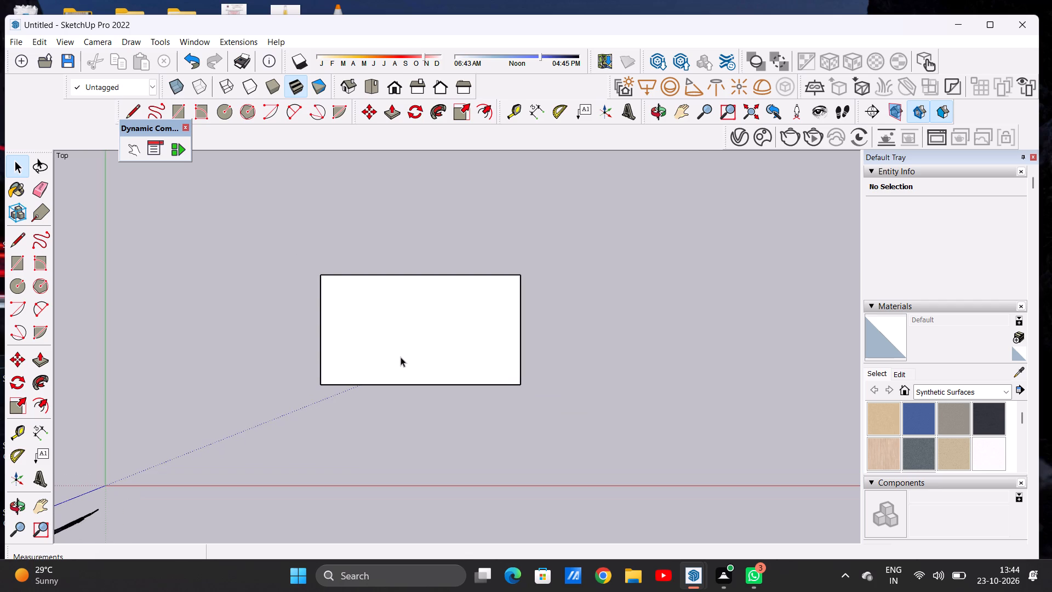
key("r")
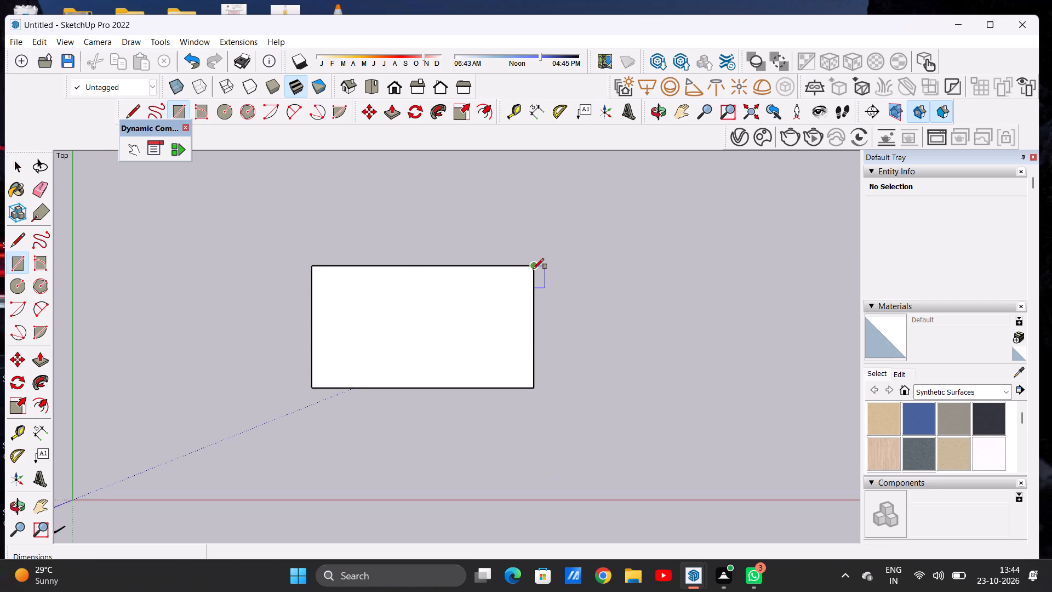
left_click(533, 269)
left_click(534, 385)
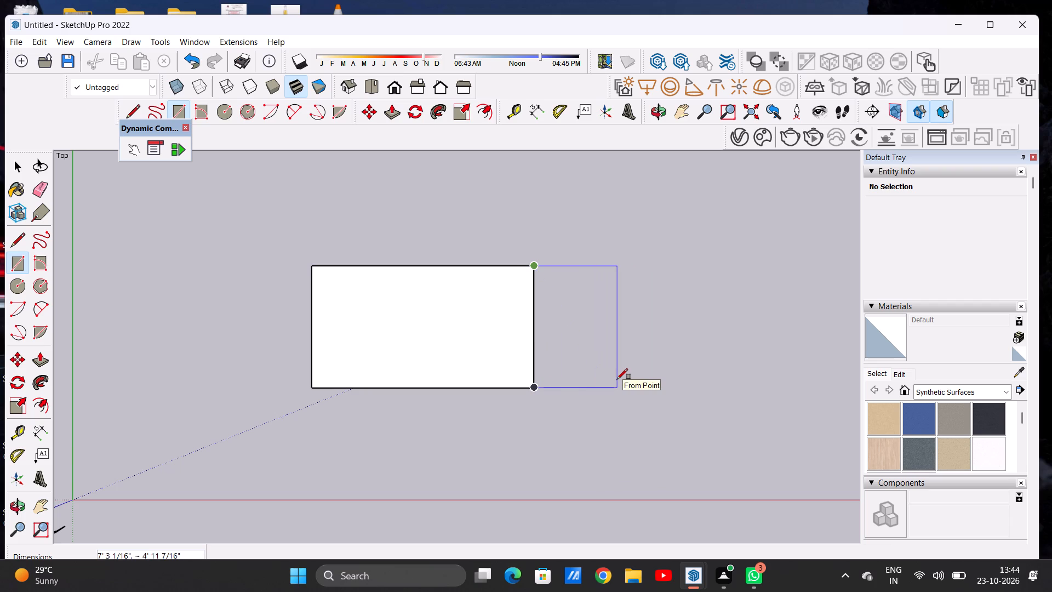
left_click(617, 379)
key("space")
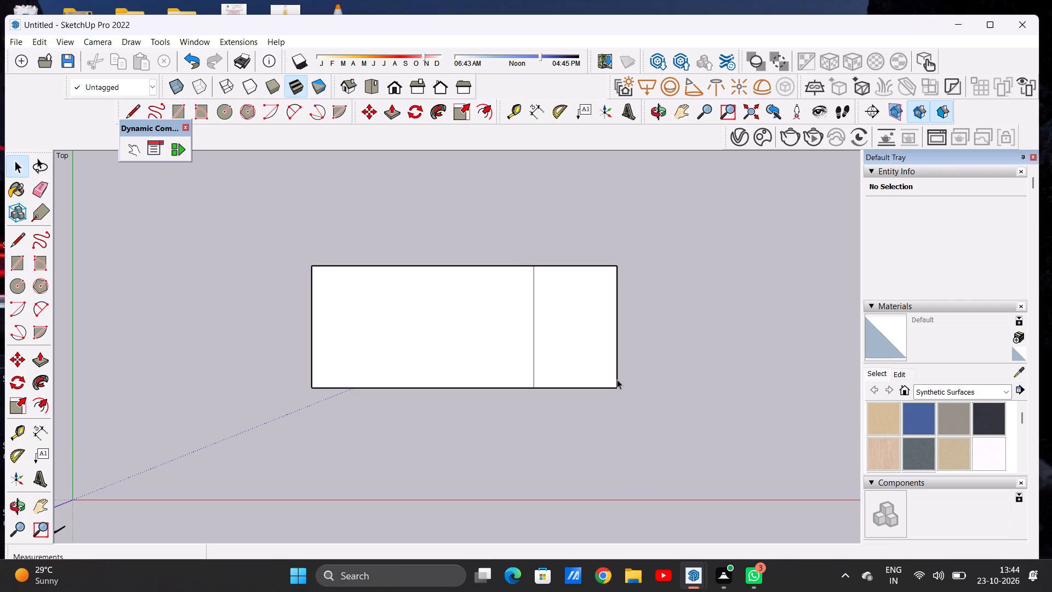
key("e")
left_click_drag(530, 341, 539, 348)
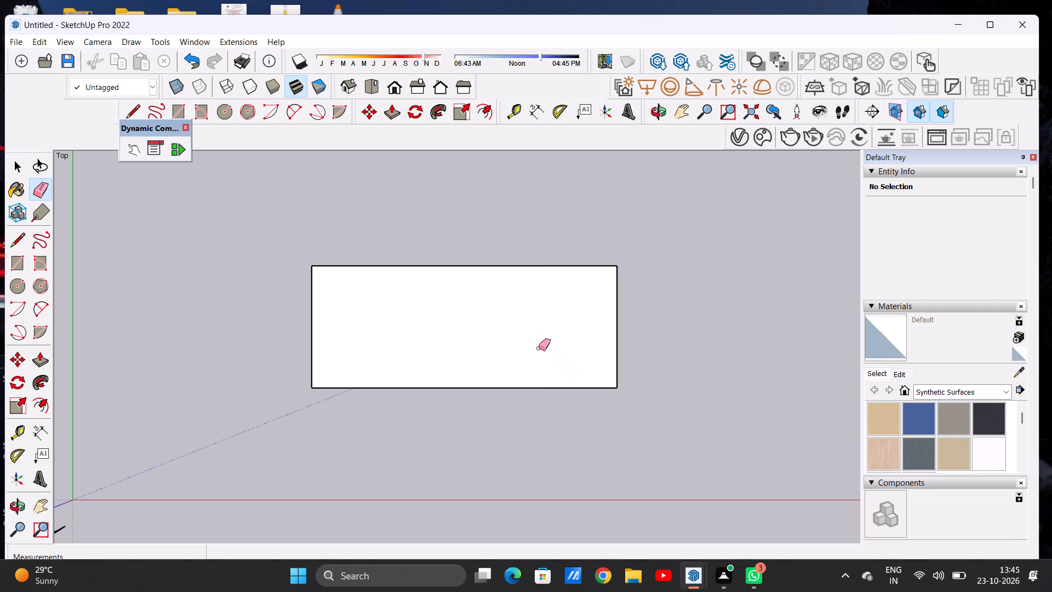
key("space")
Extend the rectangle along the green axis with an adjoining full-width rectangle about 18' 2" by 3' 2", erasing the shared edge.
scroll(531, 378, "up", 8)
scroll(598, 377, "down", 11)
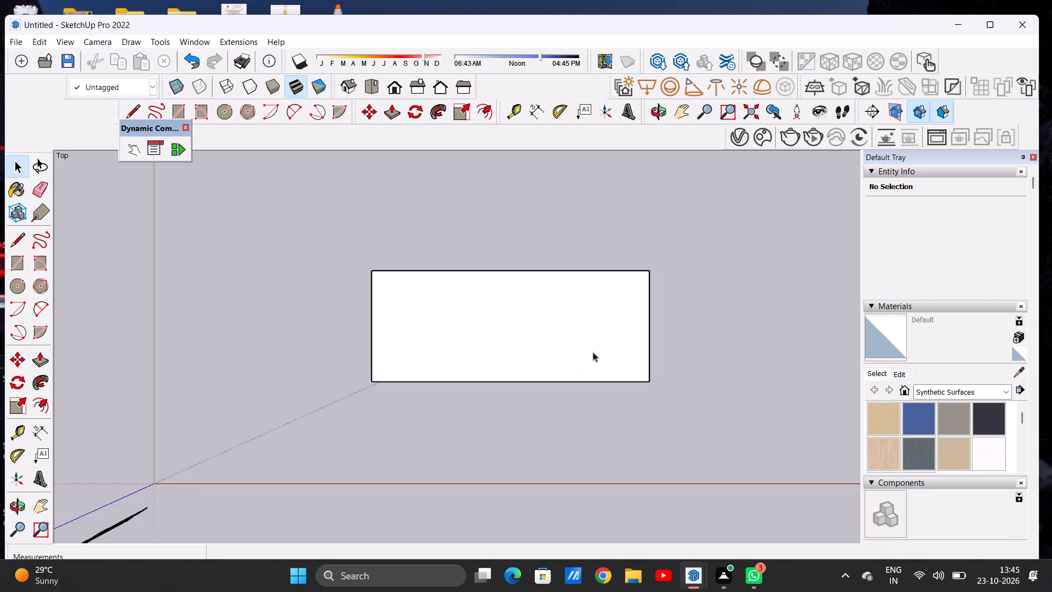
scroll(601, 326, "up", 1)
scroll(601, 326, "down", 1)
scroll(601, 326, "up", 5)
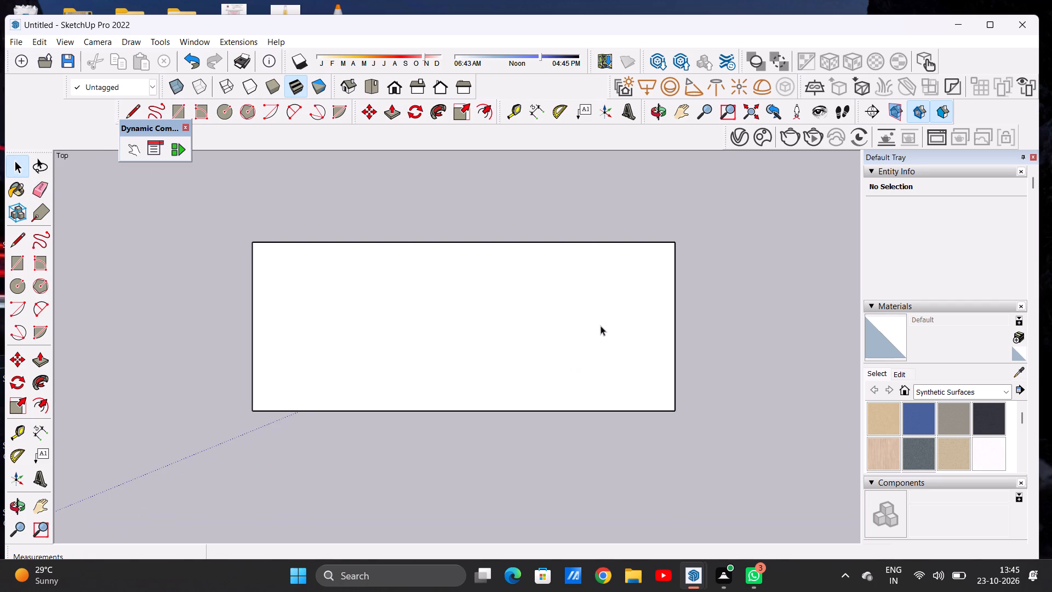
scroll(498, 333, "down", 3)
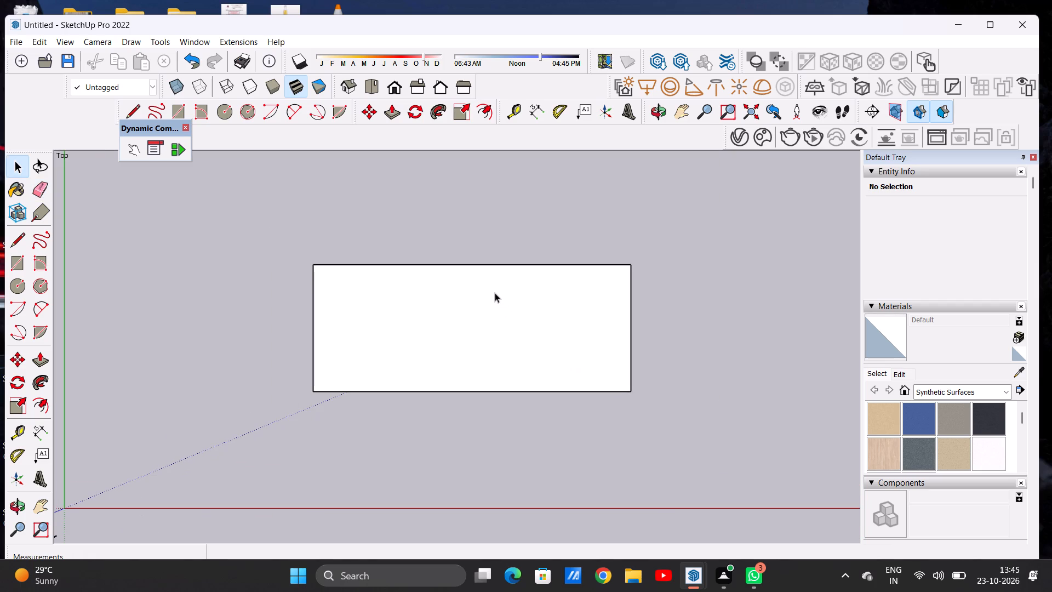
key("r")
left_click(316, 263)
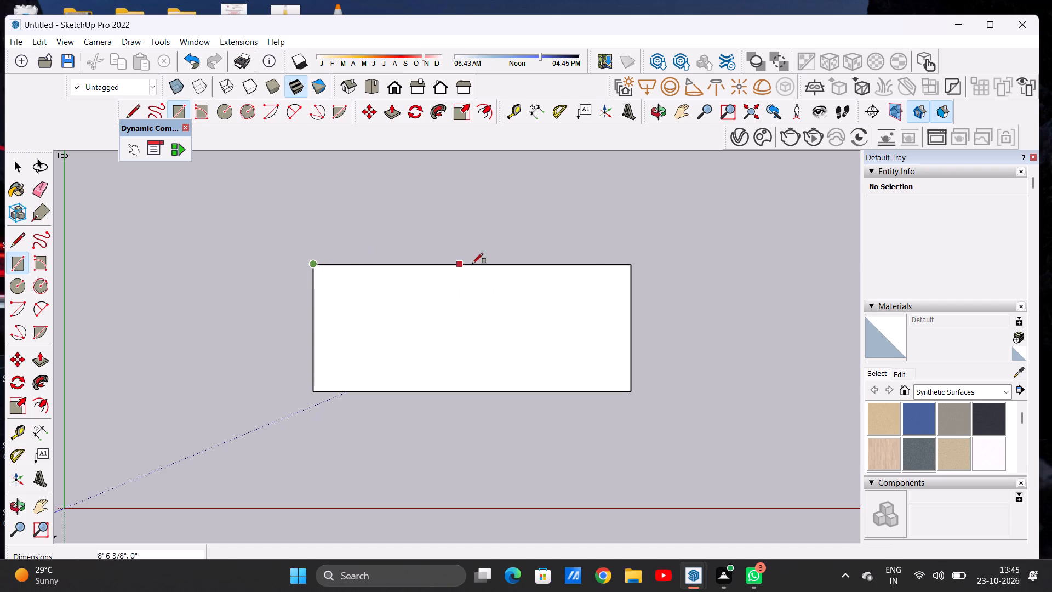
left_click(630, 269)
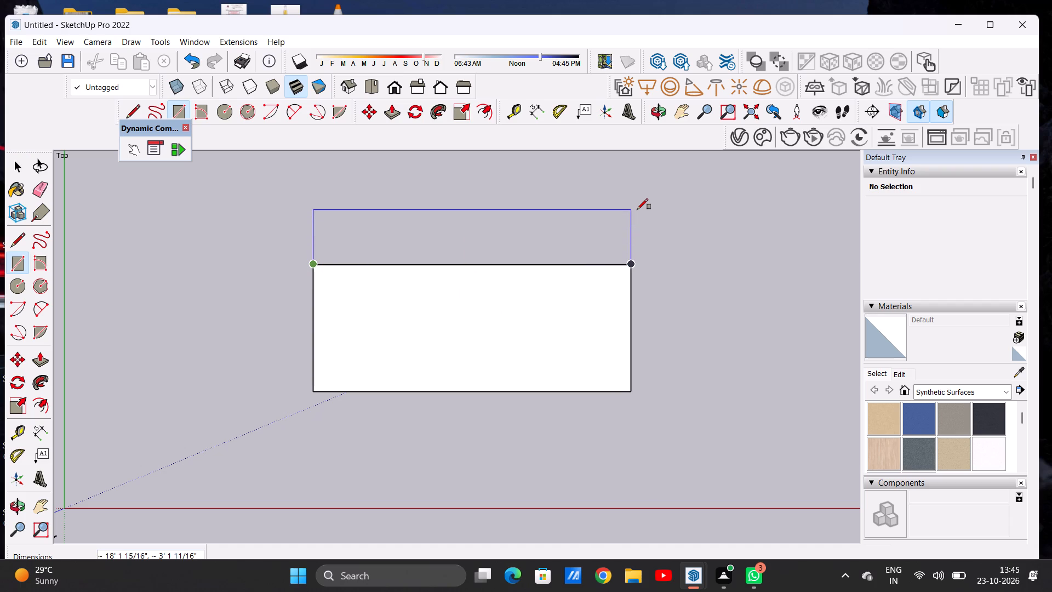
left_click(637, 209)
key("space")
key("e")
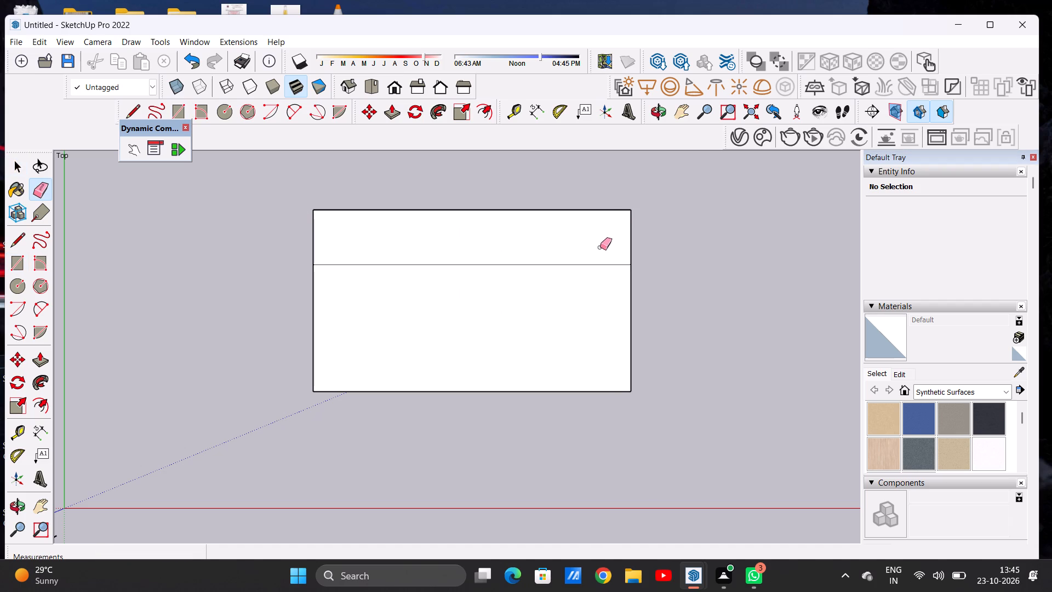
left_click_drag(598, 253, 592, 274)
key("space")
scroll(562, 316, "down", 5)
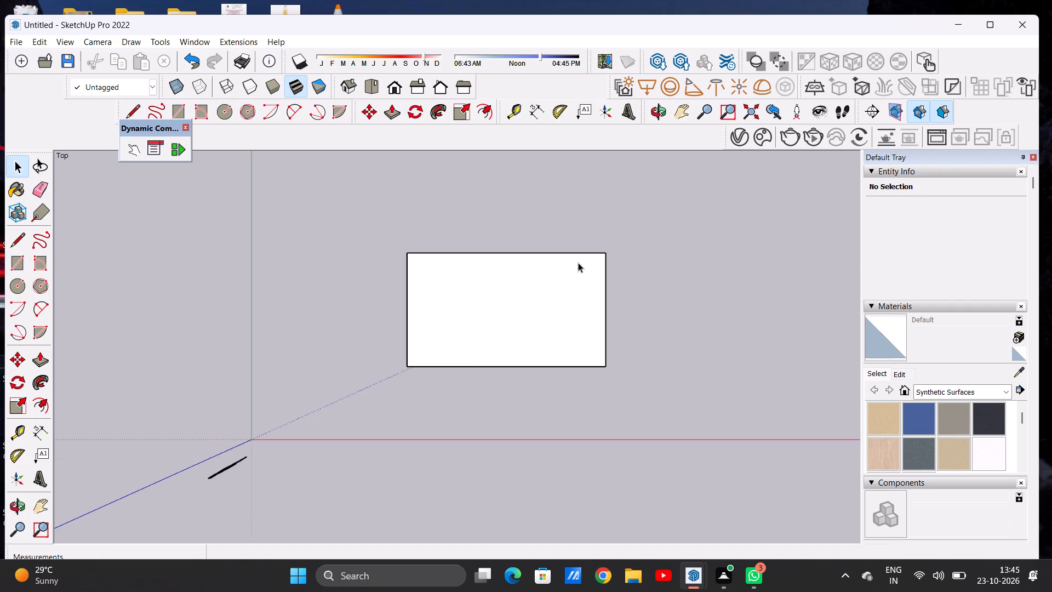
scroll(578, 263, "up", 6)
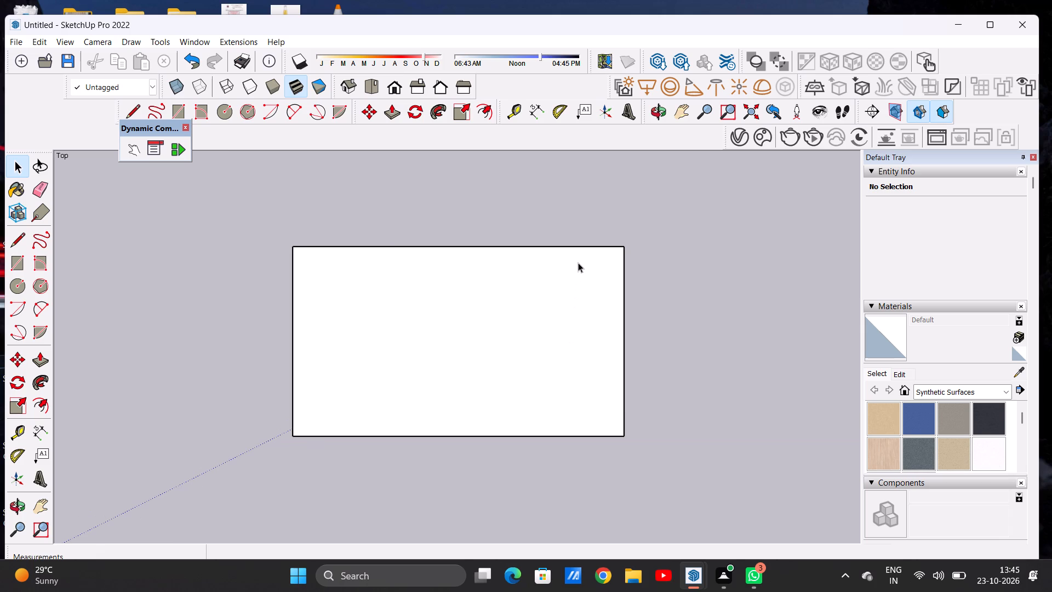
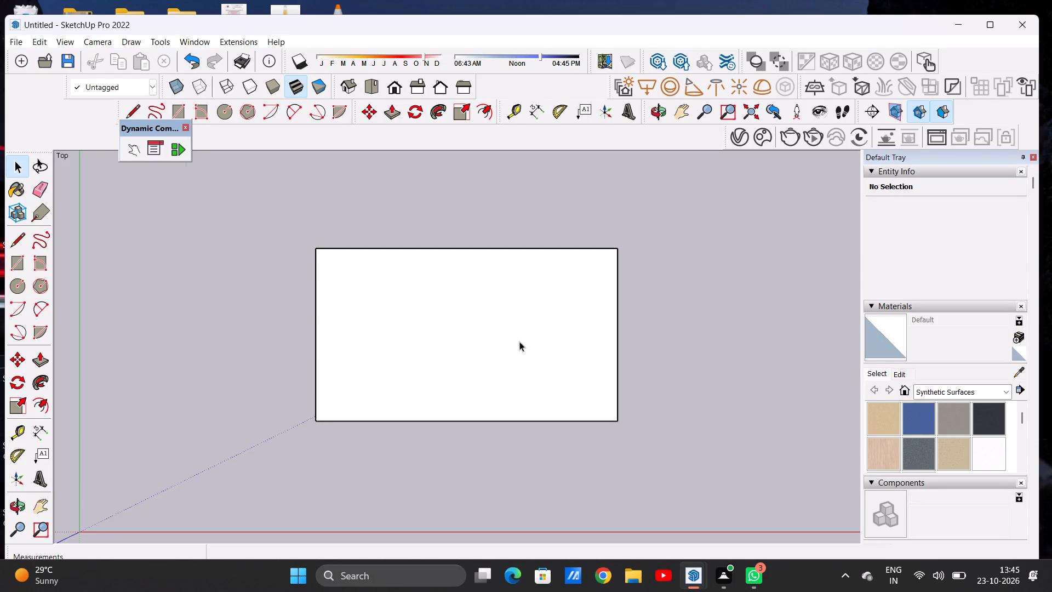
Extend the rectangle along the red axis to about 27' 9" long with an adjoining rectangle about 10' 5" deep, erasing the shared edge.
scroll(584, 344, "up", 4)
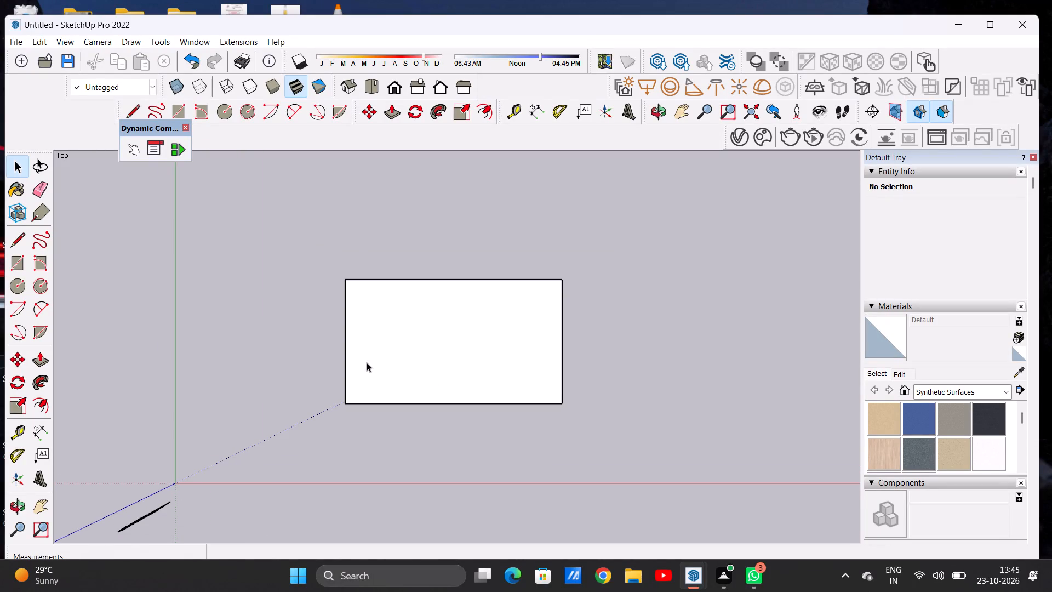
scroll(363, 362, "down", 4)
scroll(401, 344, "up", 3)
scroll(401, 344, "down", 1)
scroll(401, 344, "up", 3)
key("r")
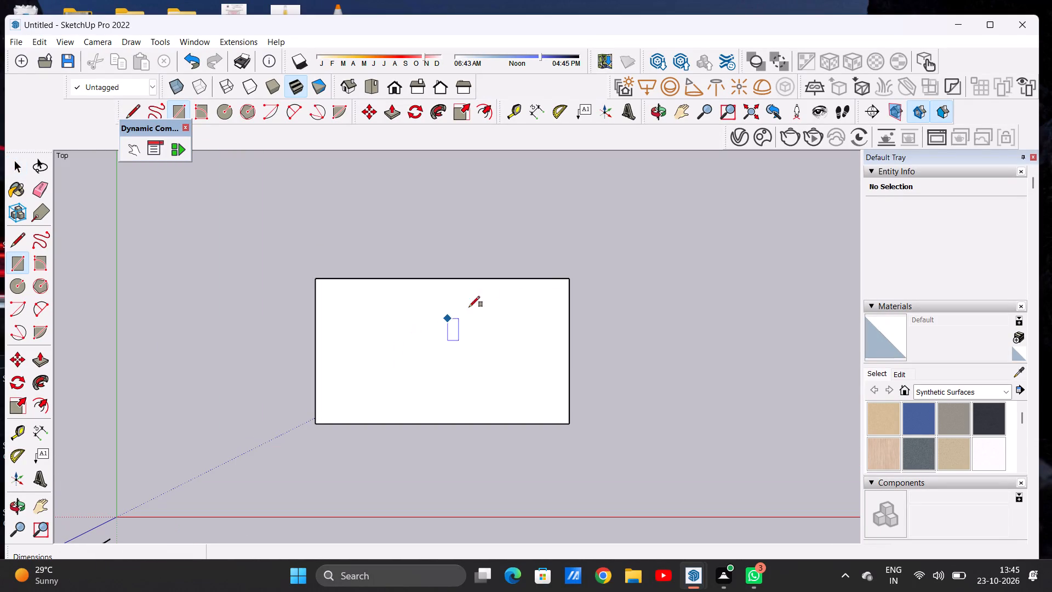
left_click(570, 283)
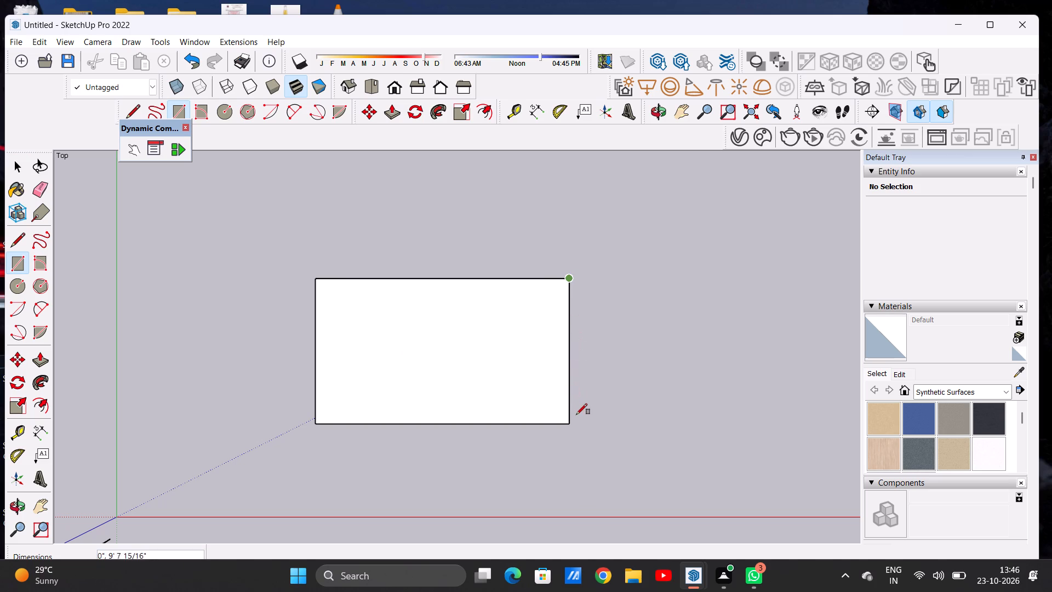
left_click(570, 420)
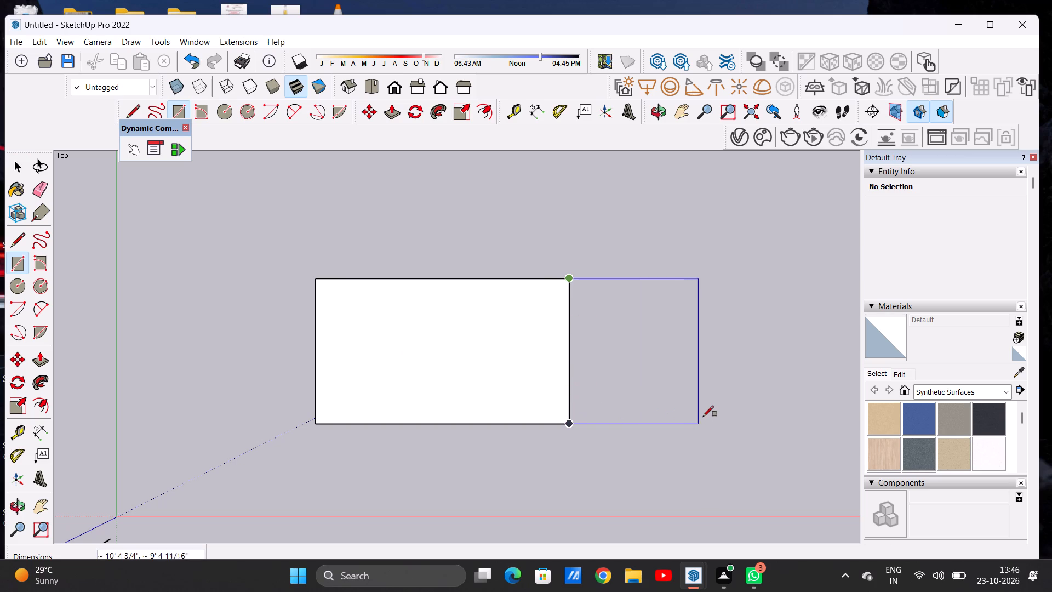
left_click(703, 417)
key("space")
key("e")
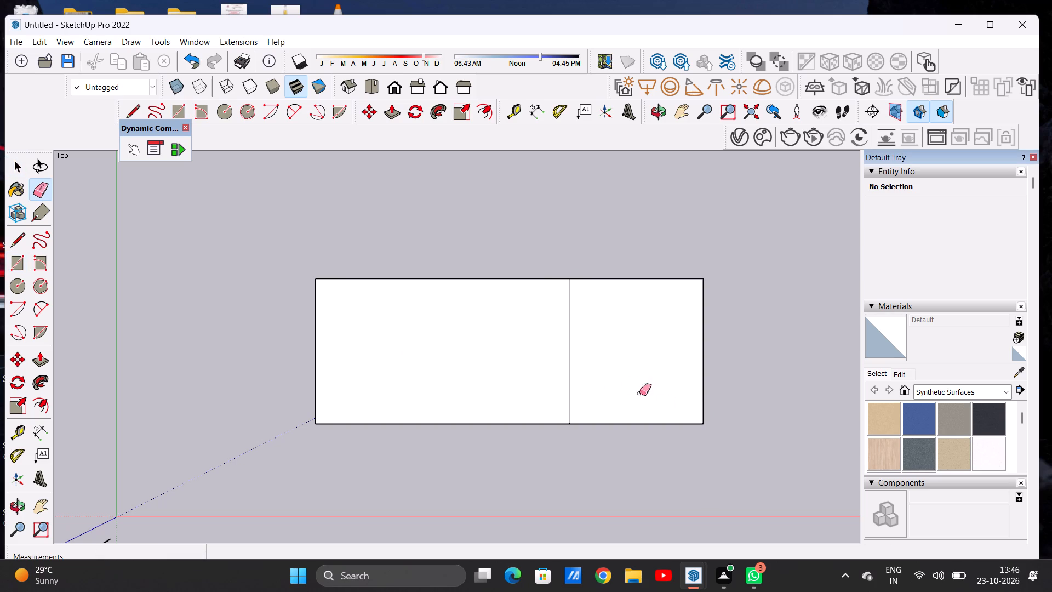
left_click(573, 373)
left_click(567, 368)
left_click_drag(565, 366, 571, 370)
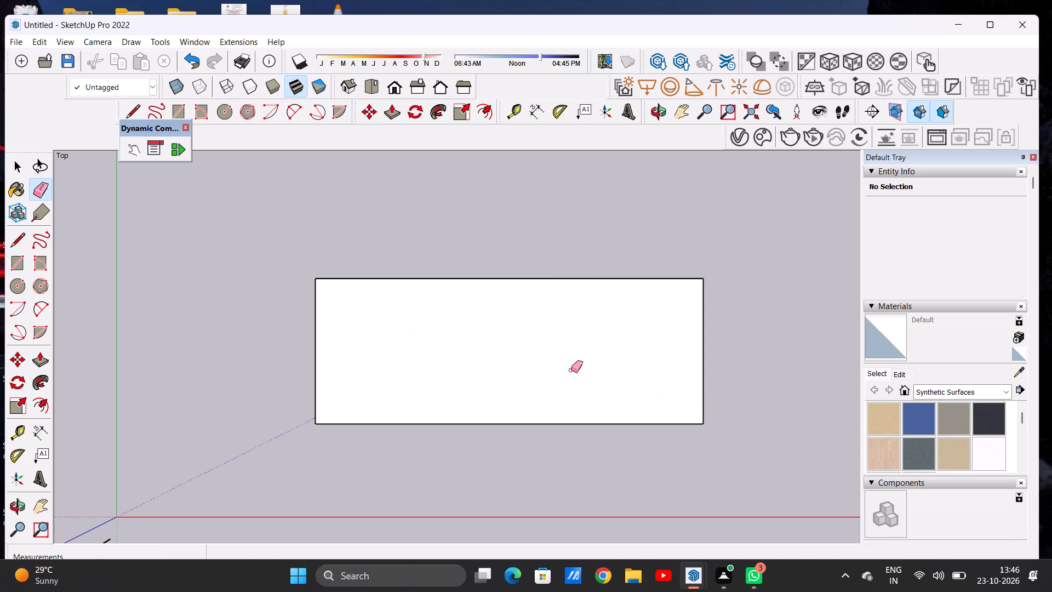
key("space")
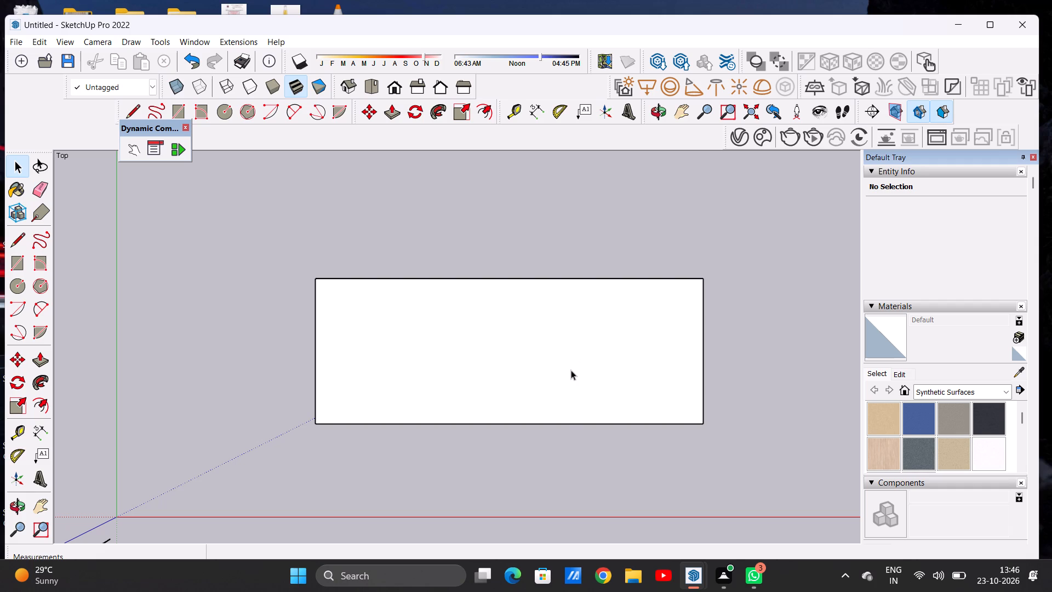
Extend the rectangle along the green axis with an adjoining full-width rectangle about 27' 9" by 4' 1", erasing the shared edge.
scroll(222, 446, "down", 5)
scroll(443, 361, "up", 2)
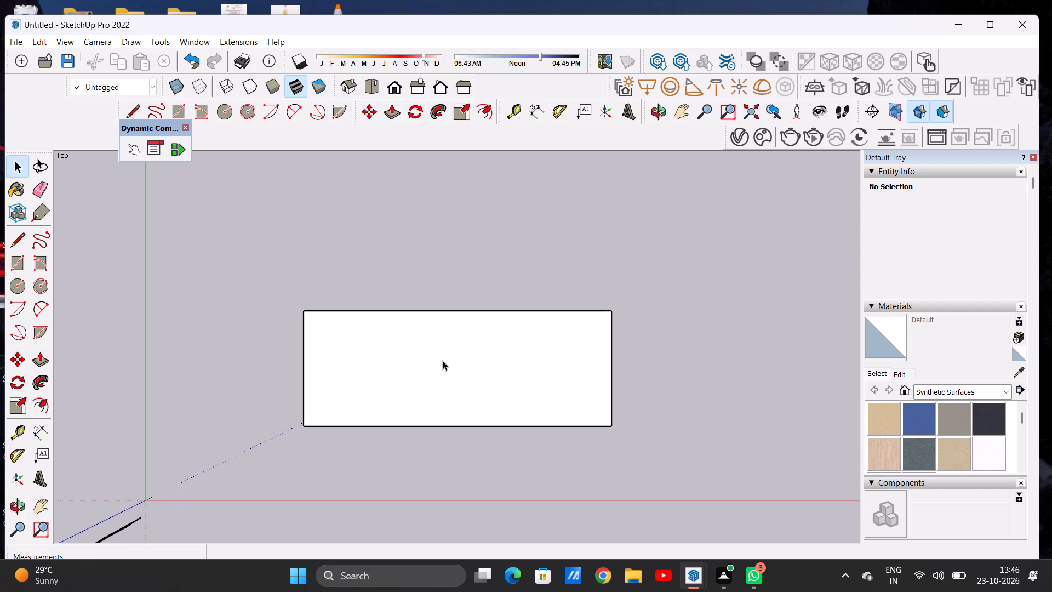
key("r")
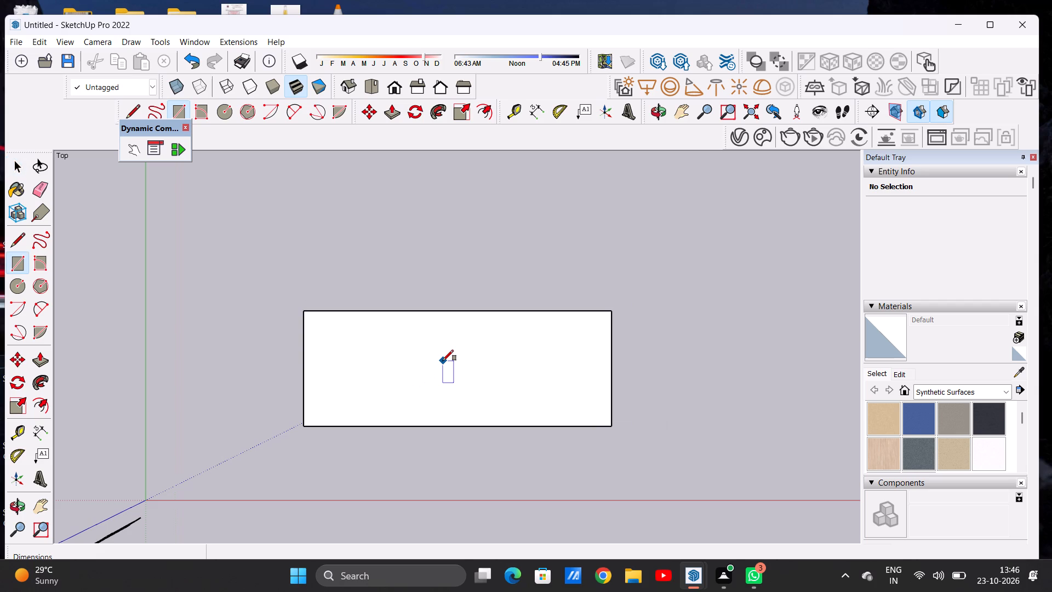
left_click(307, 311)
left_click(609, 310)
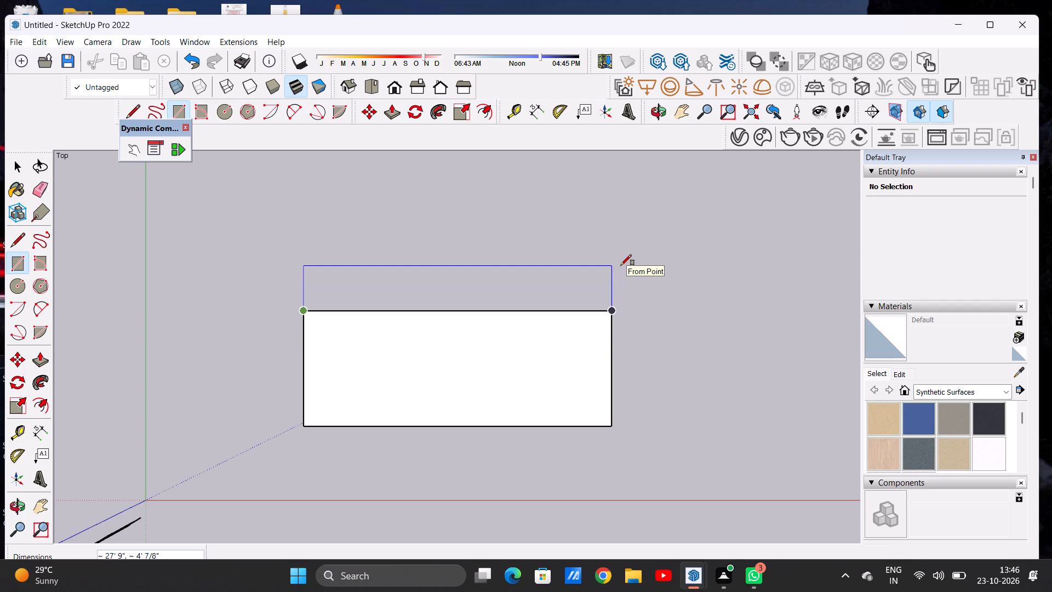
left_click(621, 265)
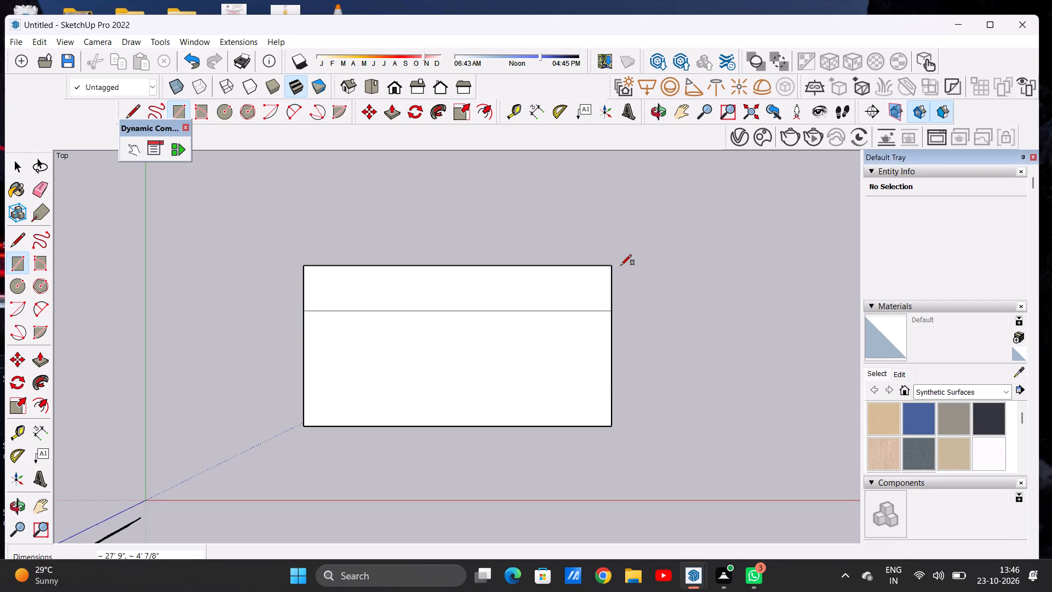
key("space")
key("e")
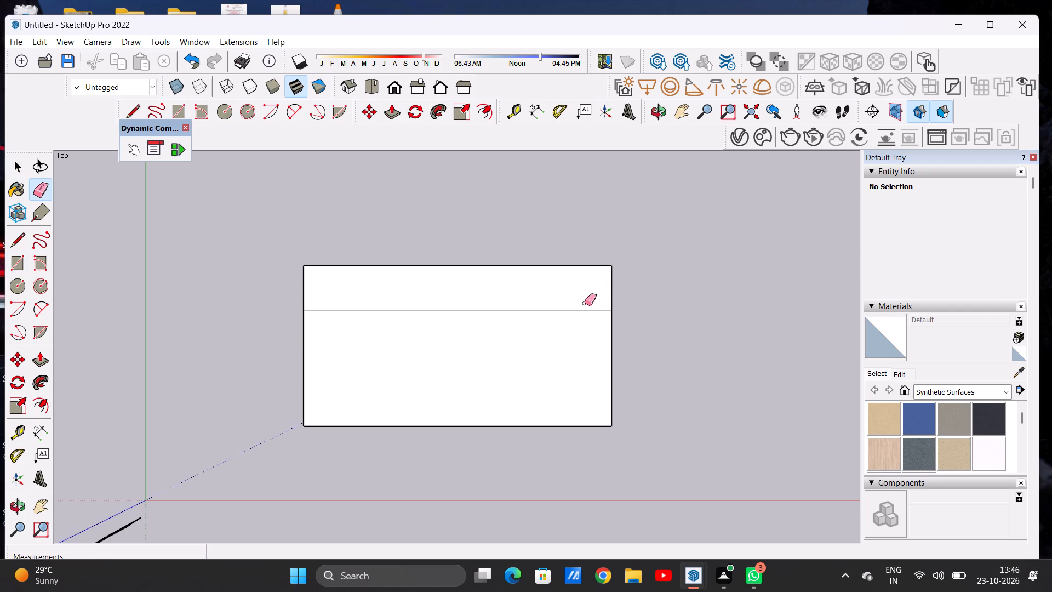
left_click_drag(583, 304, 583, 321)
key("space")
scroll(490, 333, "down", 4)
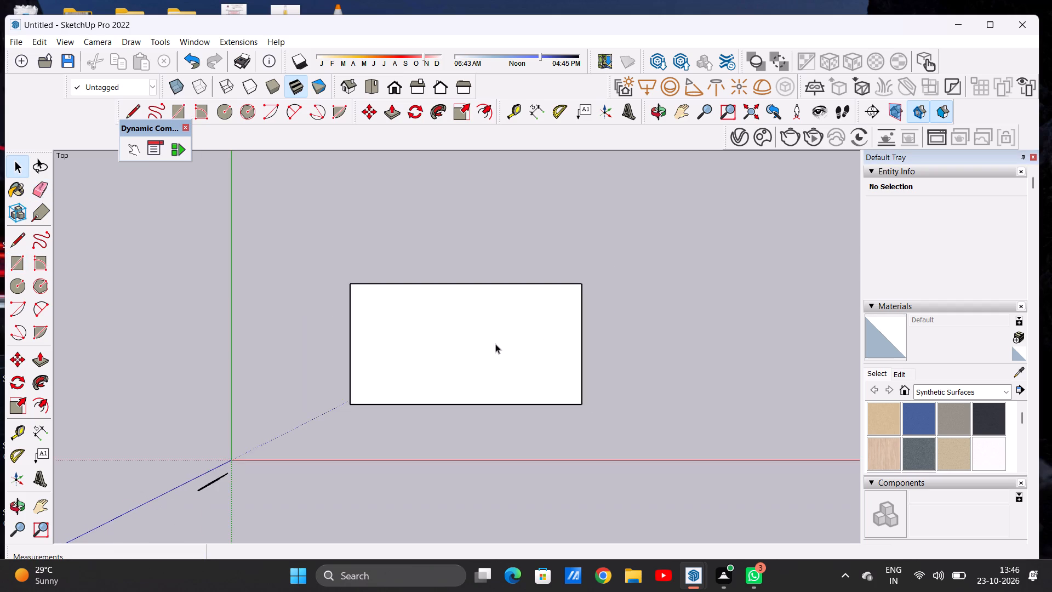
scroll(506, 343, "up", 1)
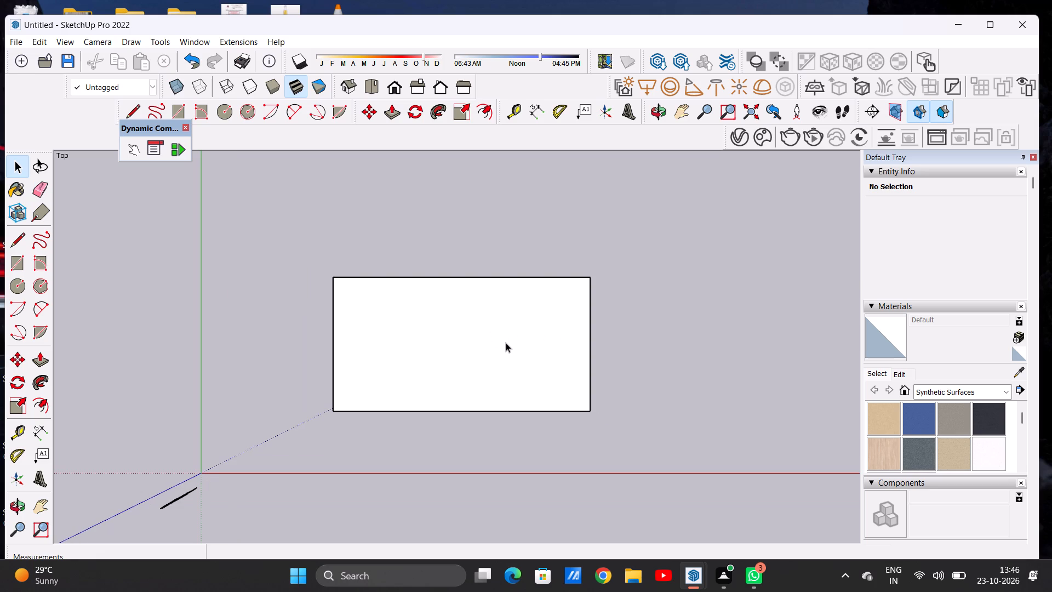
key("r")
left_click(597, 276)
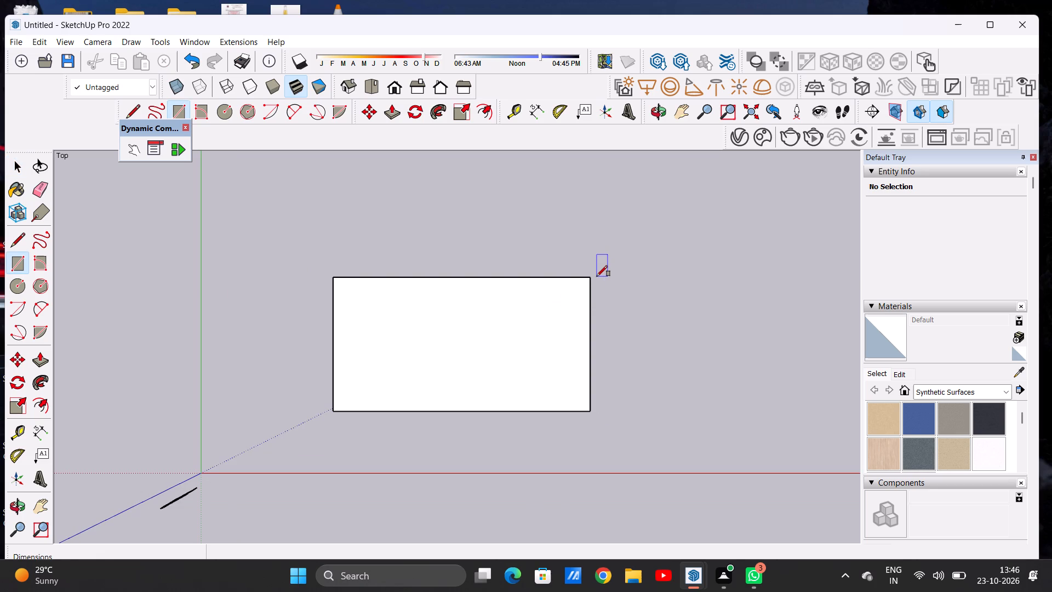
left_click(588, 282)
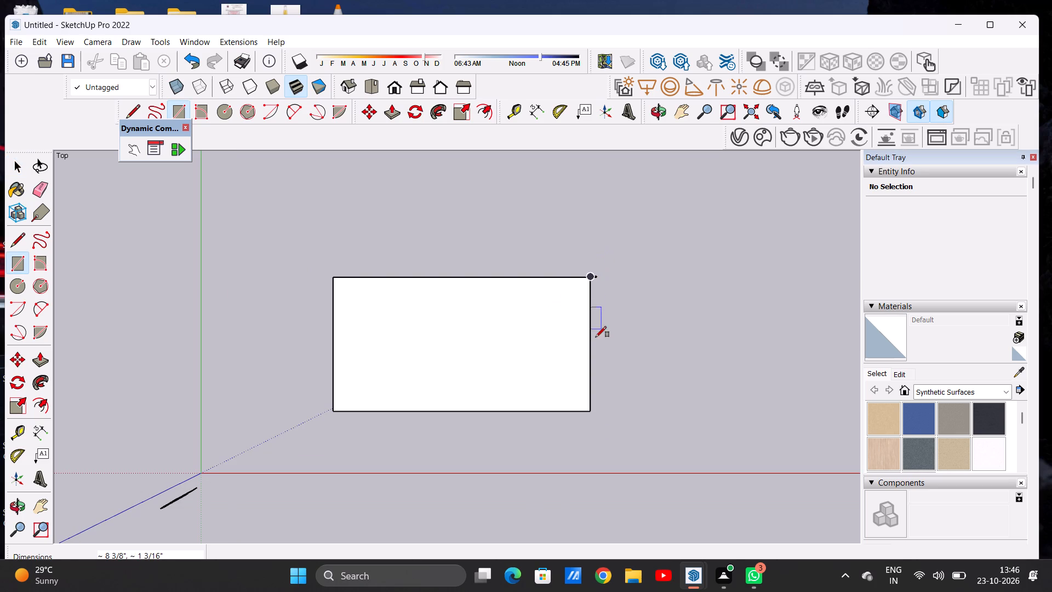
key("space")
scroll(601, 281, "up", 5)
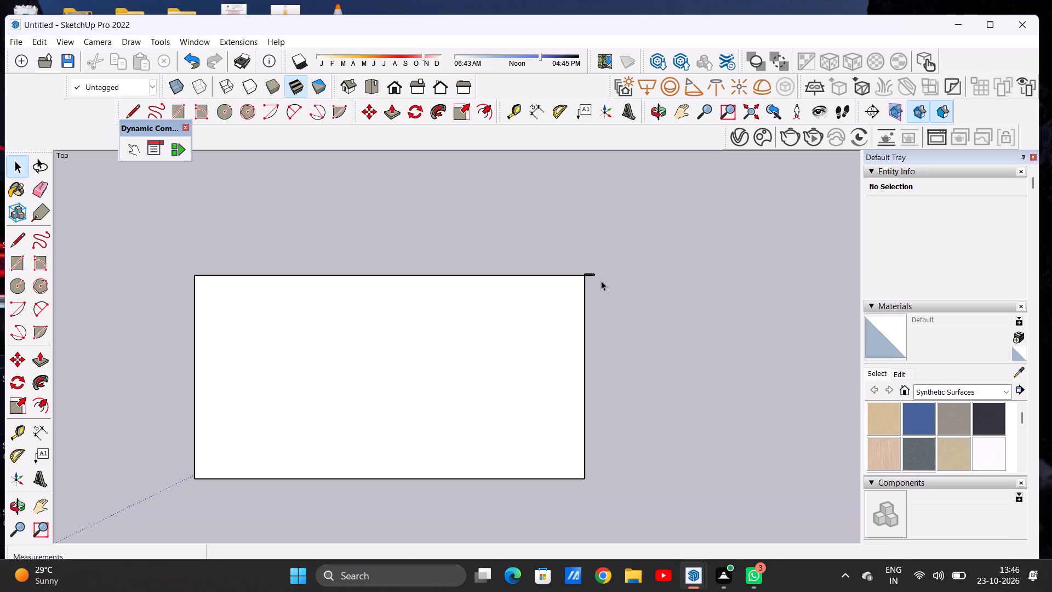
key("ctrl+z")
Extend the rectangle along the red axis with an adjoining full-depth rectangle about 14' 6" by 8' 3", erasing the shared edge.
key("r")
left_click(587, 271)
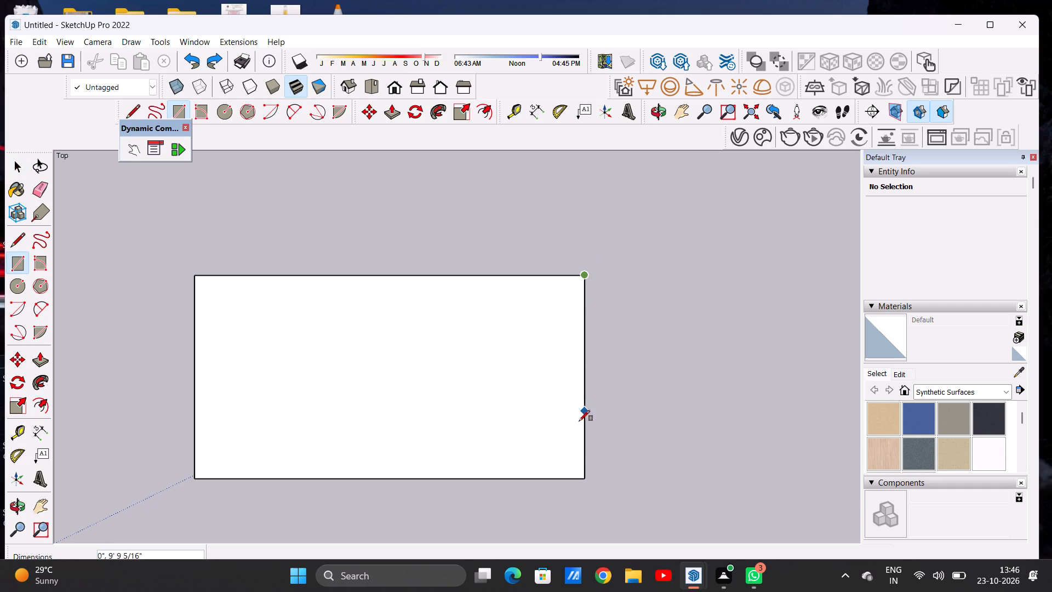
left_click(587, 474)
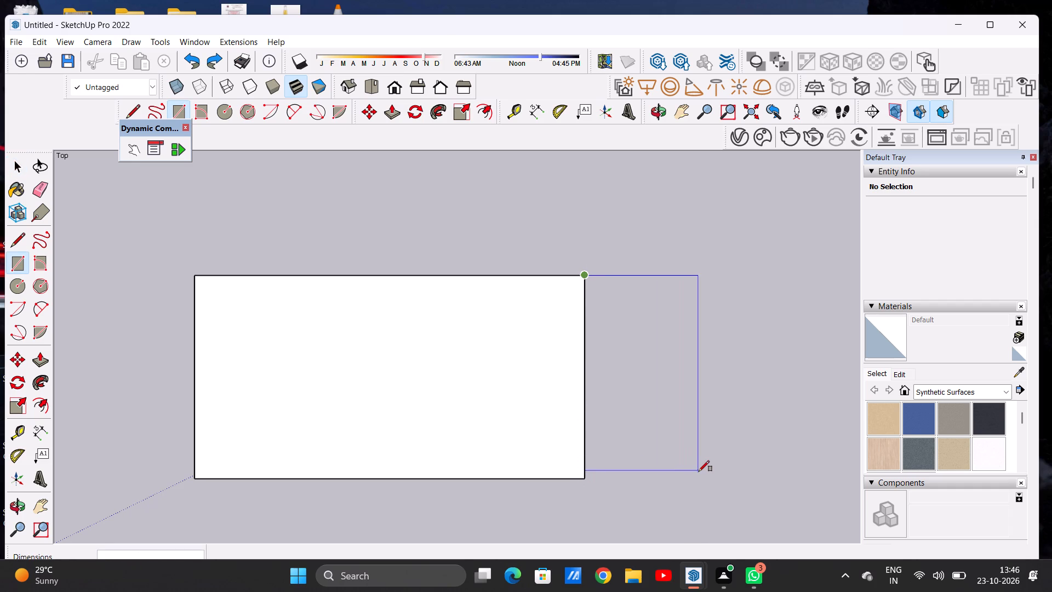
left_click(583, 474)
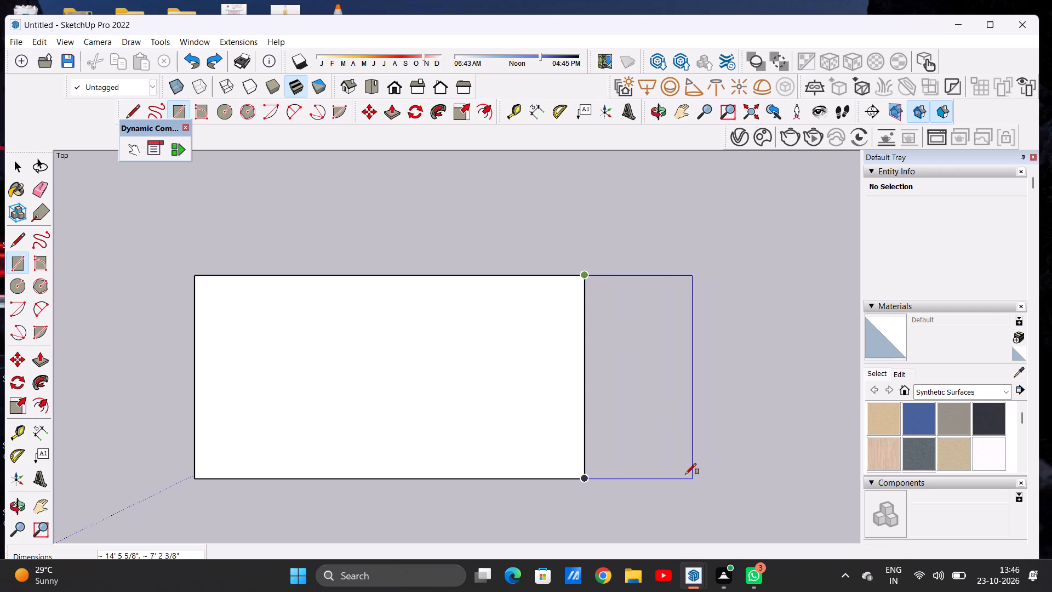
left_click(701, 475)
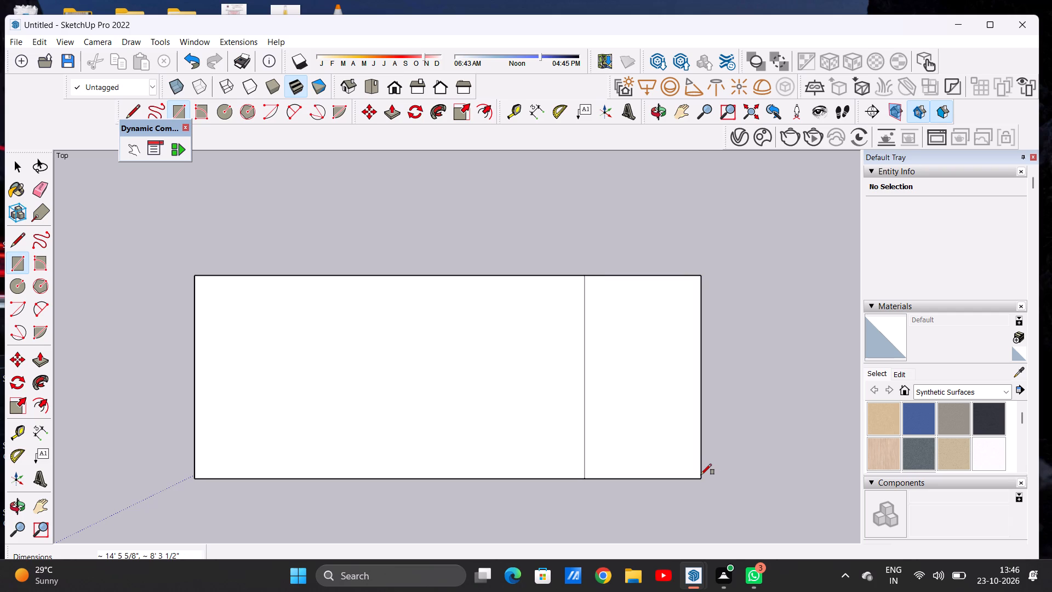
key("space")
key("e")
left_click_drag(576, 439, 593, 454)
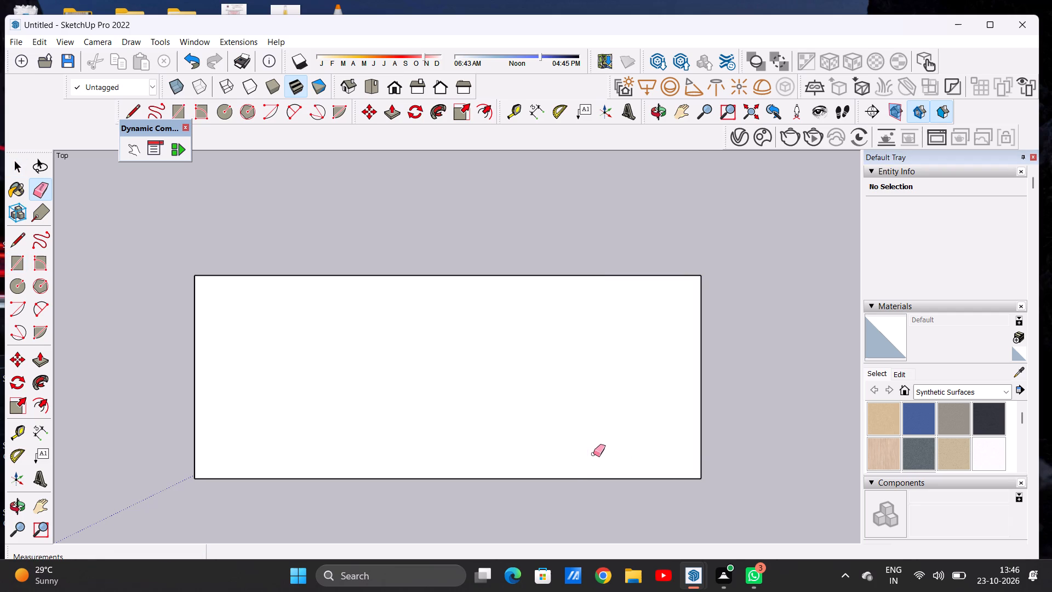
key("space")
Extend the rectangle along the green axis with an adjoining full-width rectangle about 36' by 2' 7", erasing the shared edge.
scroll(456, 407, "down", 12)
scroll(398, 411, "up", 8)
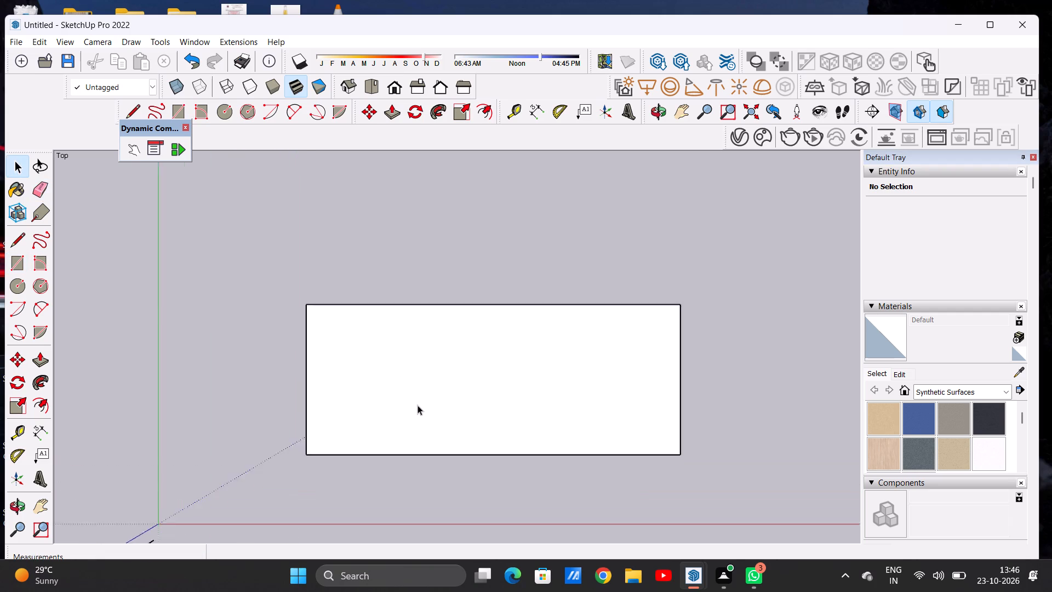
scroll(418, 405, "up", 1)
scroll(387, 407, "down", 4)
scroll(464, 395, "up", 5)
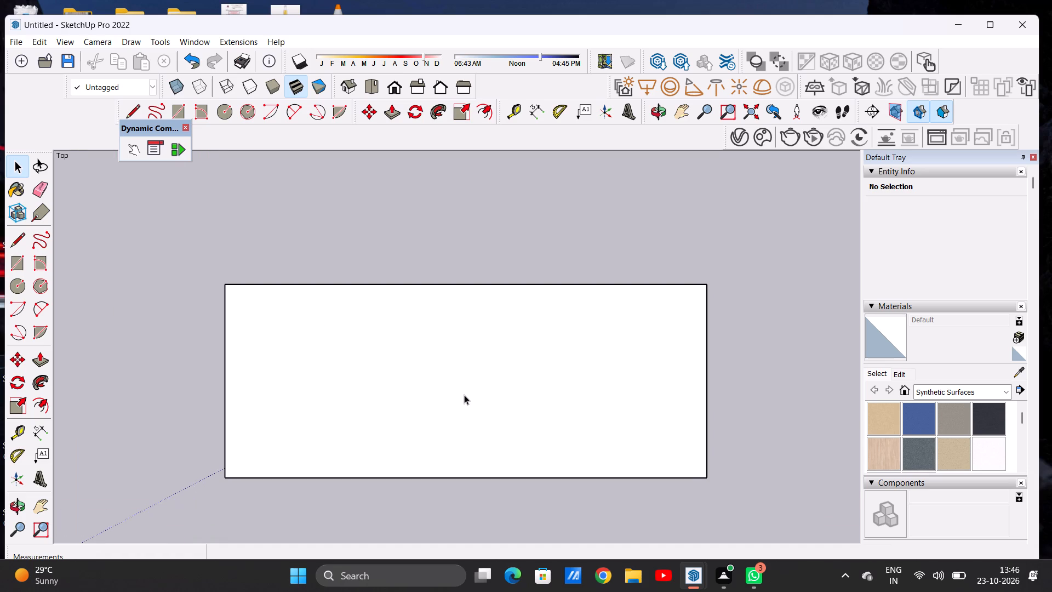
key("r")
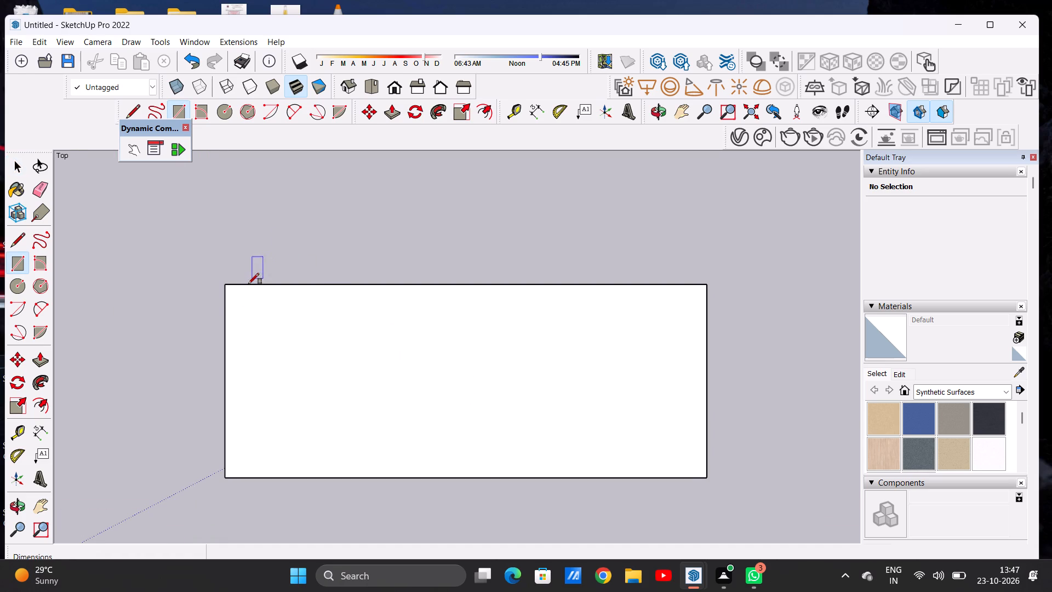
left_click(230, 285)
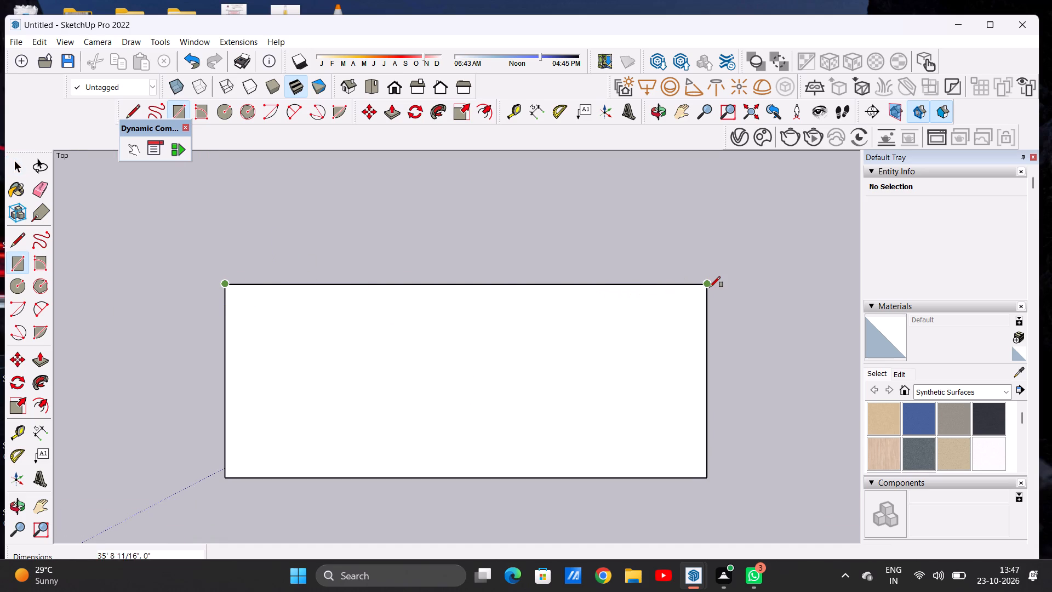
left_click(710, 287)
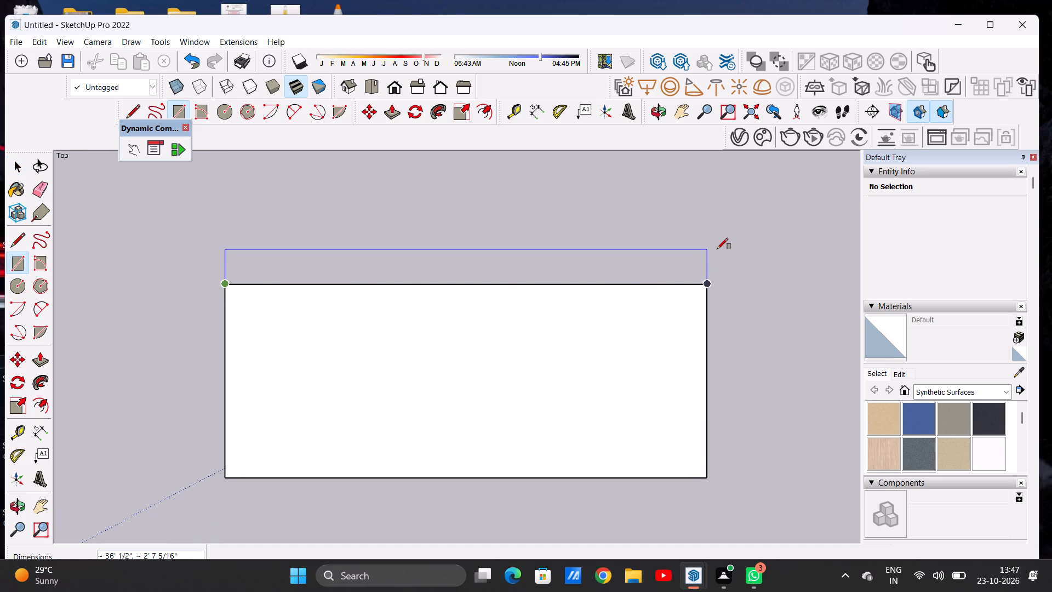
left_click(717, 249)
key("space")
key("e")
left_click_drag(630, 278, 633, 291)
key("space")
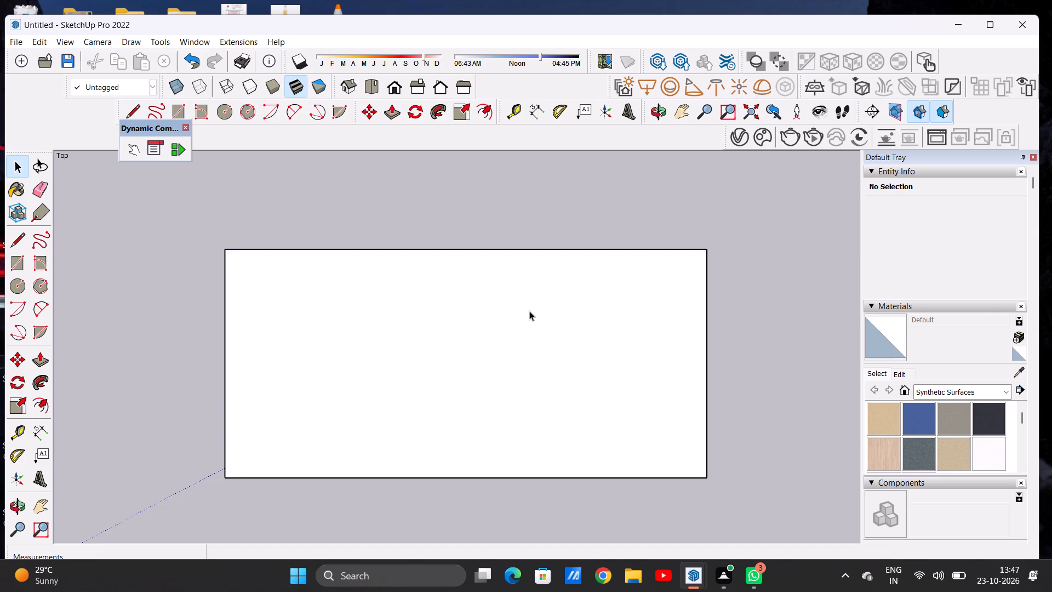
Push/Pull the rectangular face upward by 9" to form the base slab.
scroll(523, 314, "down", 2)
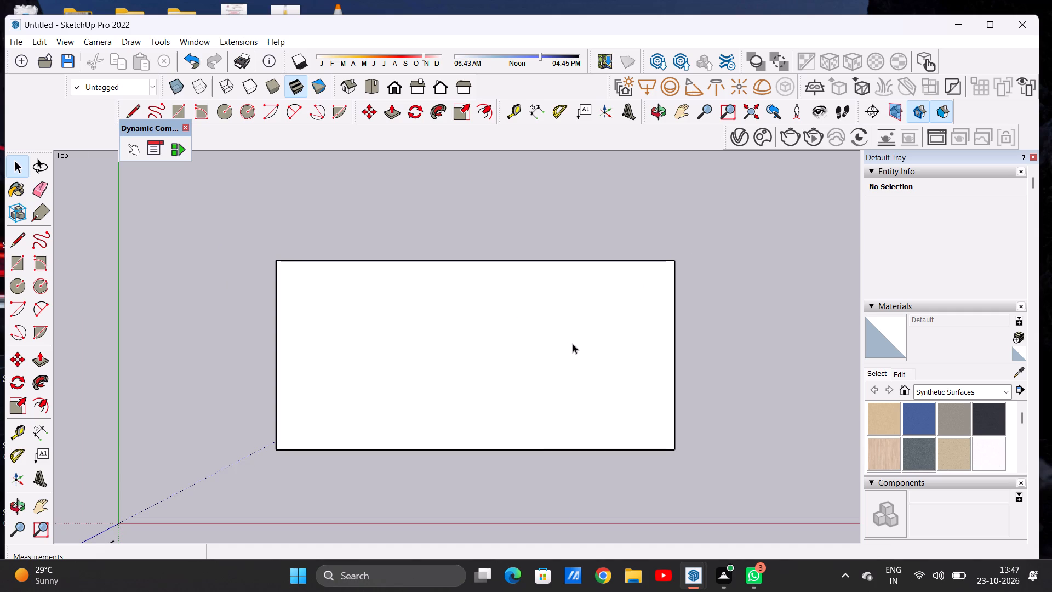
scroll(582, 388, "down", 6)
middle_click_drag(586, 414, 577, 315)
middle_click(577, 315)
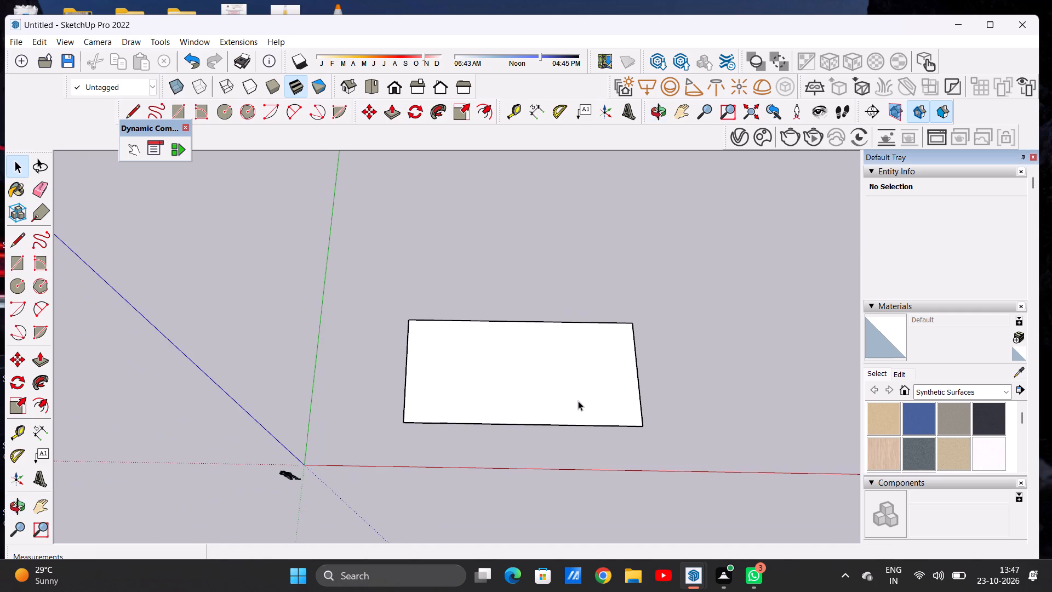
middle_click_drag(578, 402, 582, 332)
scroll(614, 404, "up", 4)
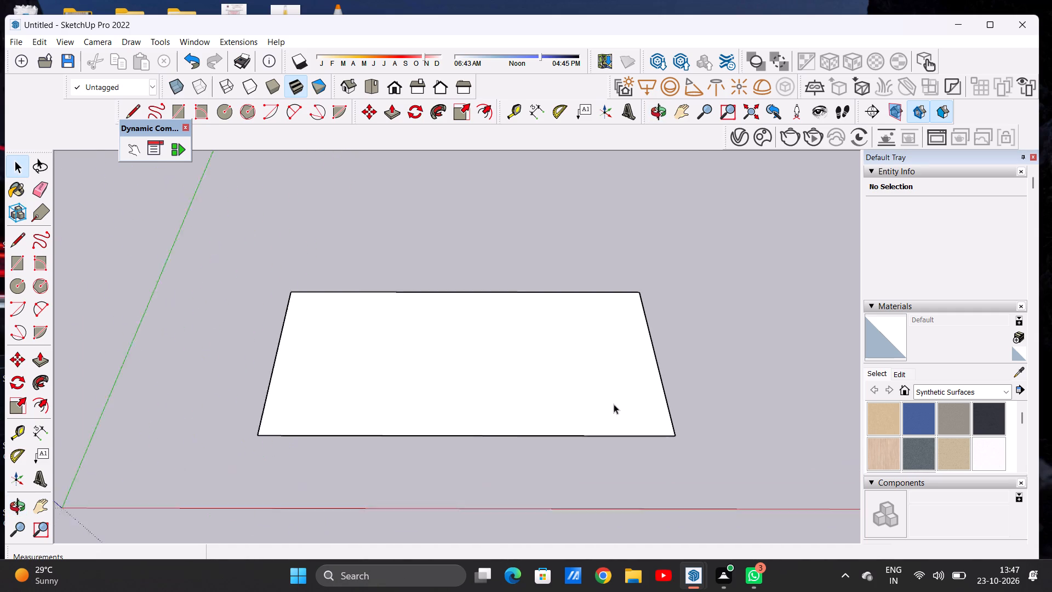
scroll(614, 404, "up", 2)
key("p")
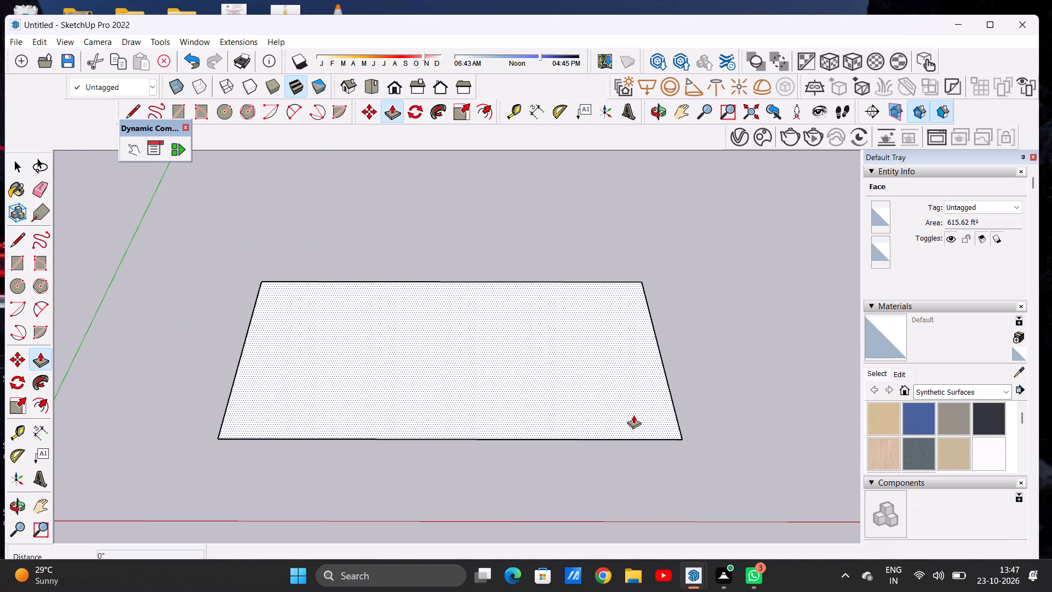
left_click(634, 415)
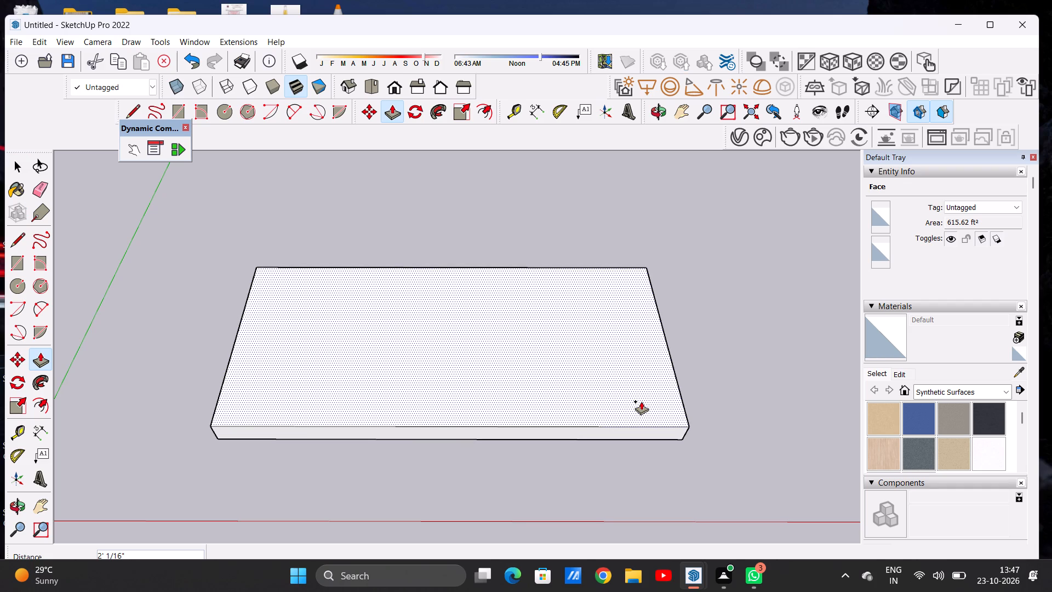
key("Page_Up")
key("BackSpace")
key("Page_Up")
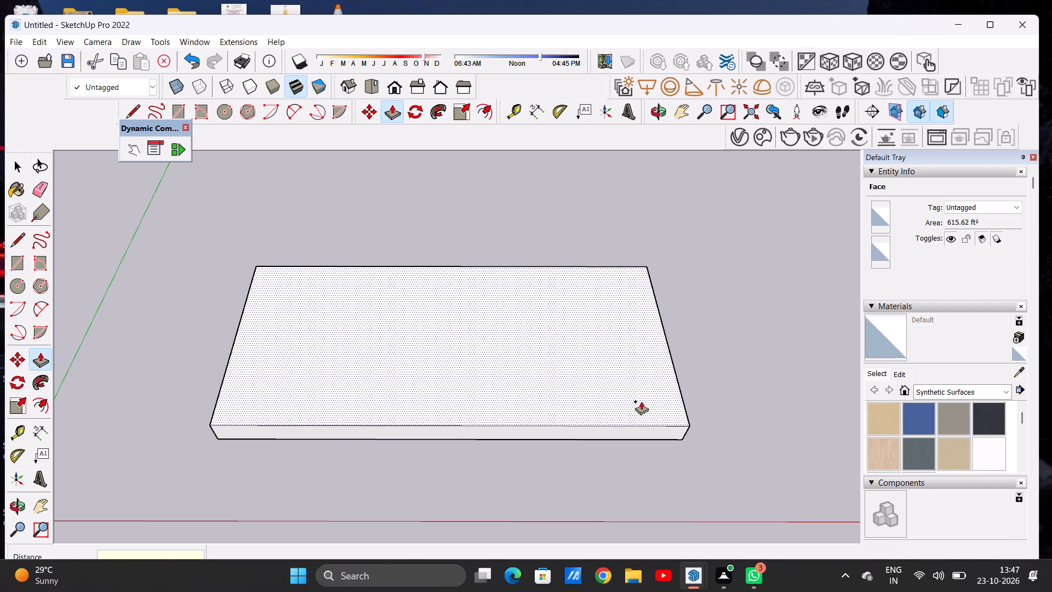
key("9")
key("shift+quotedbl")
key("Return")
key("space")
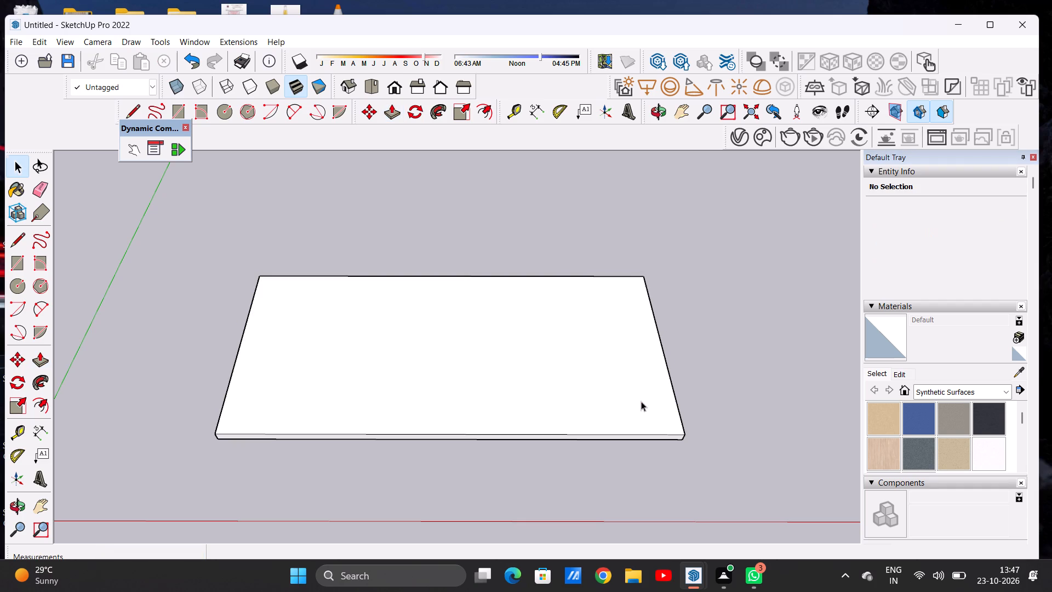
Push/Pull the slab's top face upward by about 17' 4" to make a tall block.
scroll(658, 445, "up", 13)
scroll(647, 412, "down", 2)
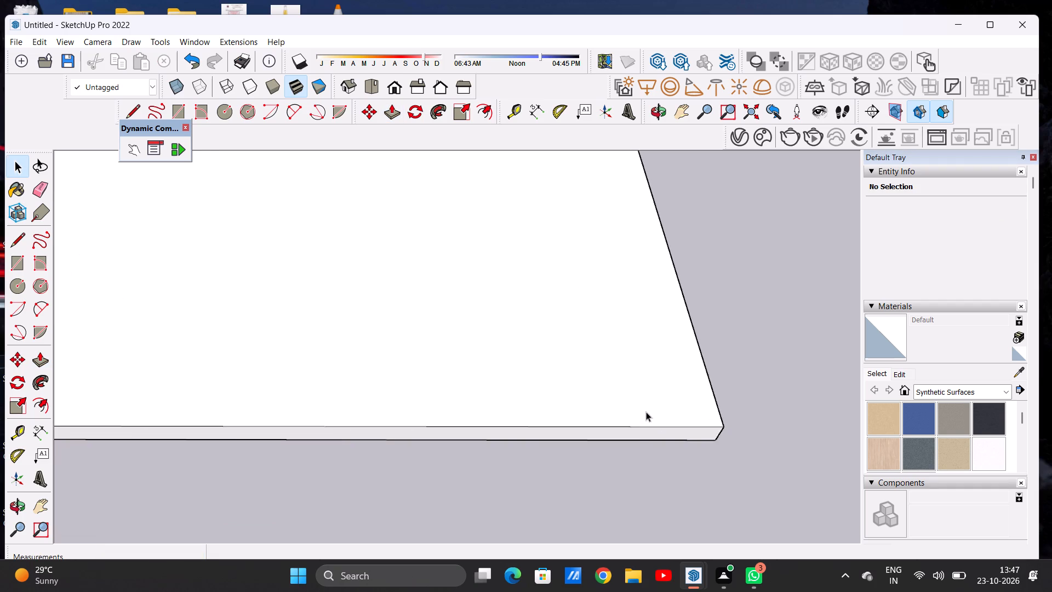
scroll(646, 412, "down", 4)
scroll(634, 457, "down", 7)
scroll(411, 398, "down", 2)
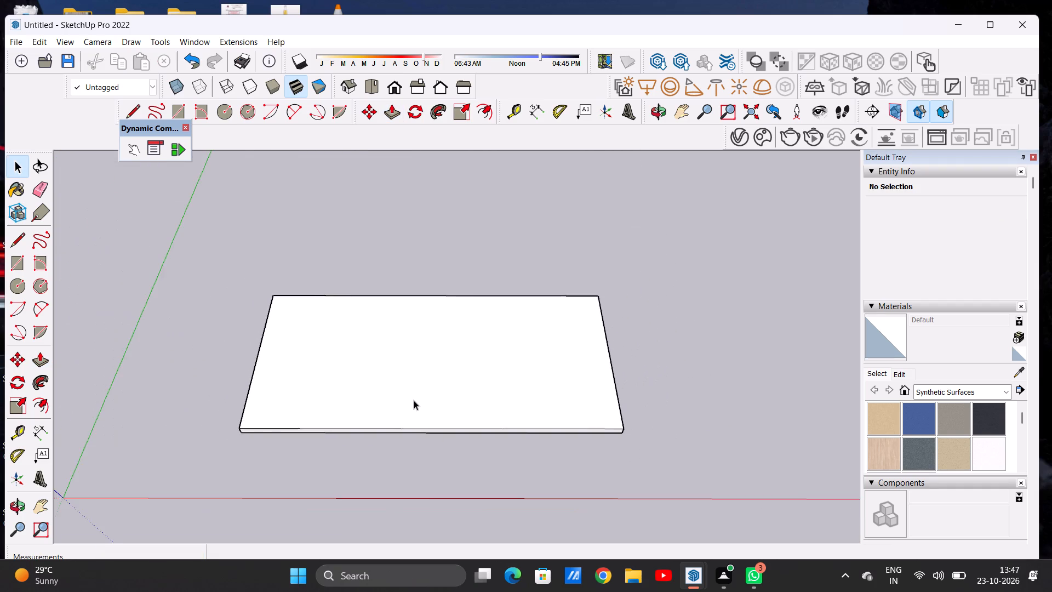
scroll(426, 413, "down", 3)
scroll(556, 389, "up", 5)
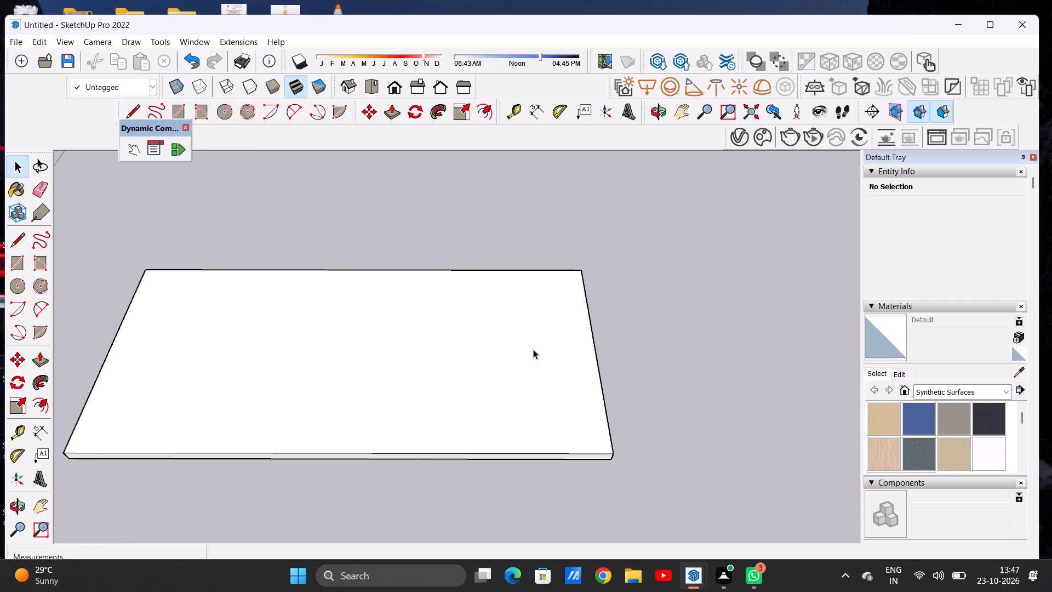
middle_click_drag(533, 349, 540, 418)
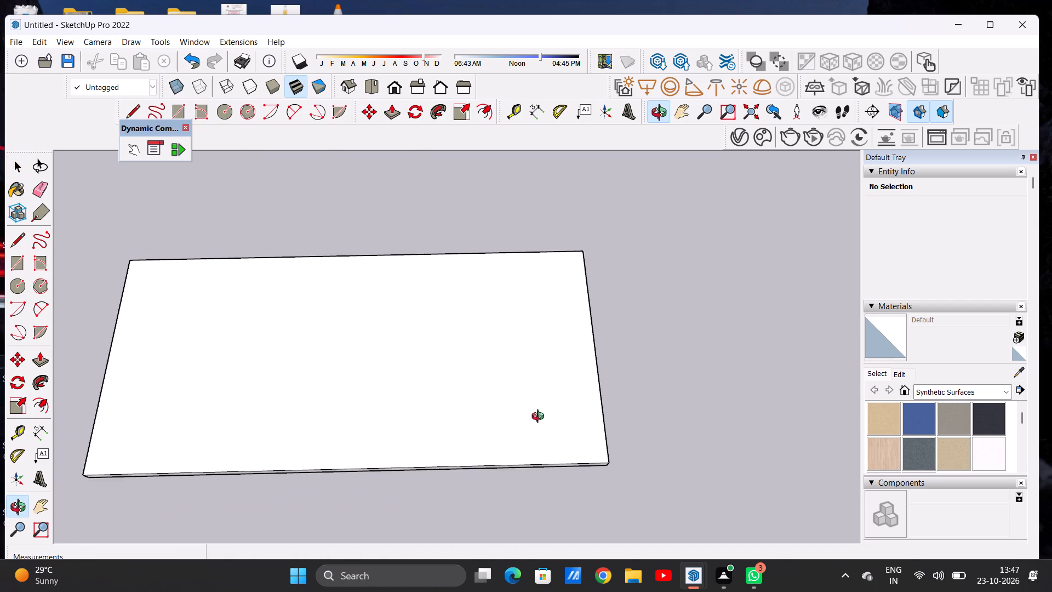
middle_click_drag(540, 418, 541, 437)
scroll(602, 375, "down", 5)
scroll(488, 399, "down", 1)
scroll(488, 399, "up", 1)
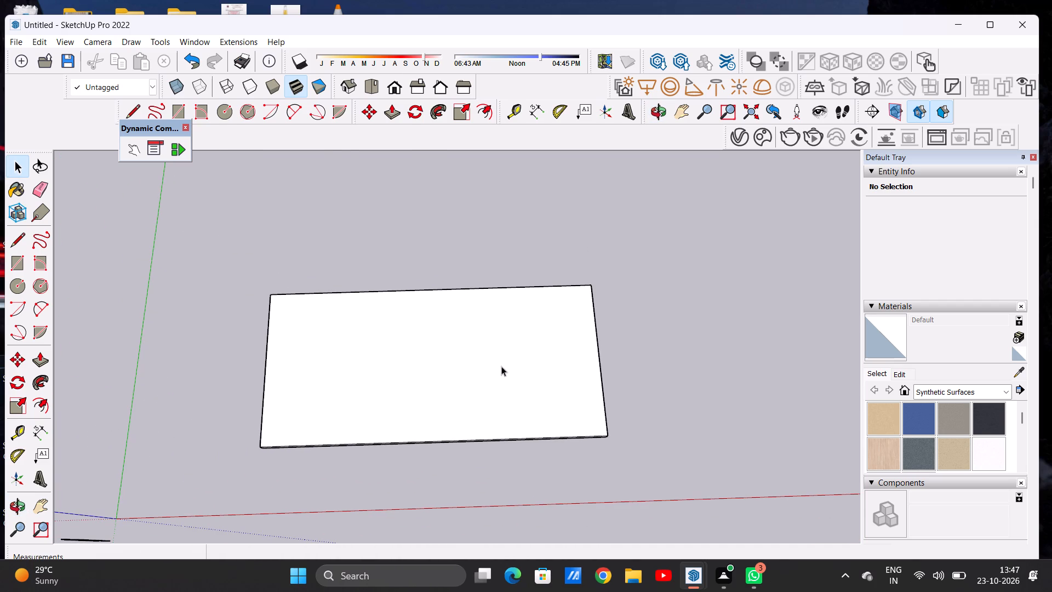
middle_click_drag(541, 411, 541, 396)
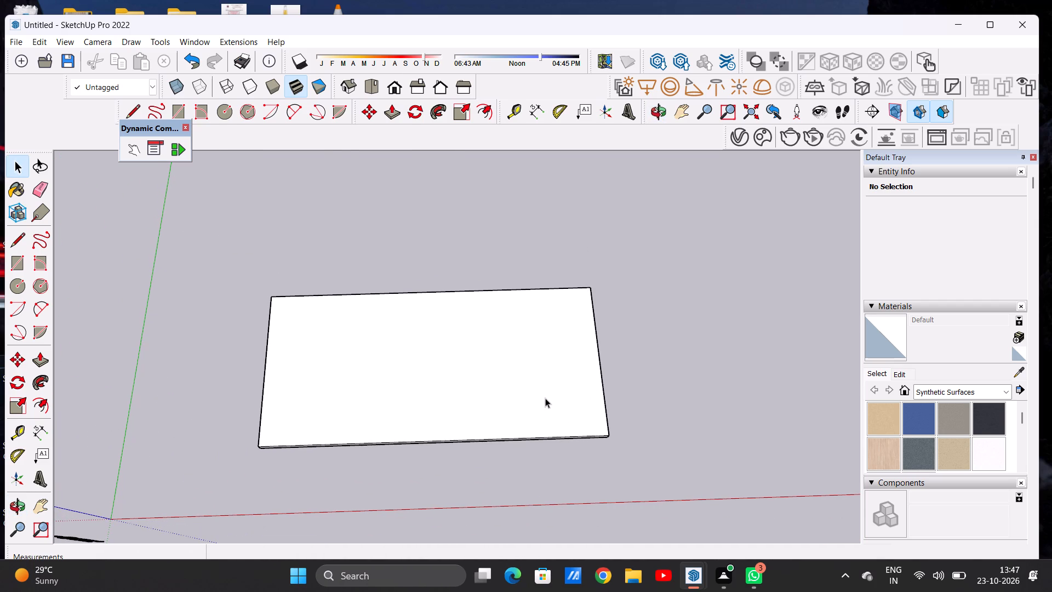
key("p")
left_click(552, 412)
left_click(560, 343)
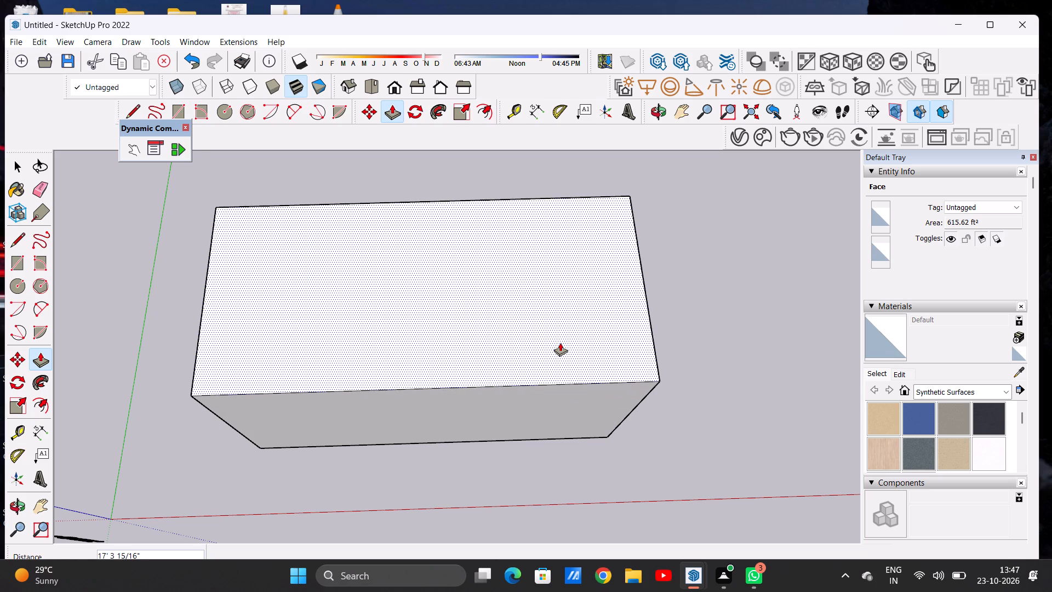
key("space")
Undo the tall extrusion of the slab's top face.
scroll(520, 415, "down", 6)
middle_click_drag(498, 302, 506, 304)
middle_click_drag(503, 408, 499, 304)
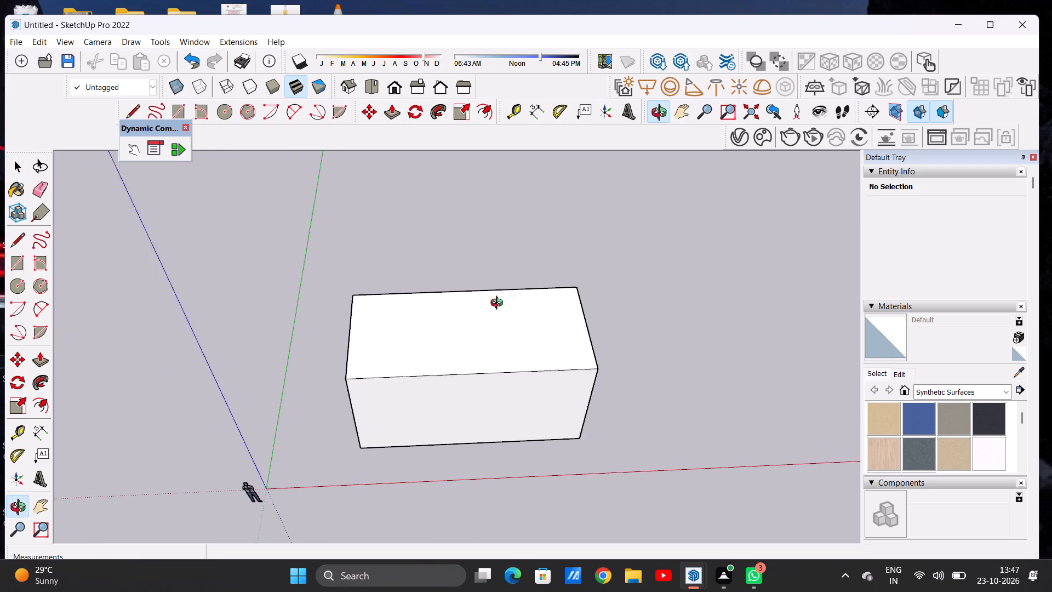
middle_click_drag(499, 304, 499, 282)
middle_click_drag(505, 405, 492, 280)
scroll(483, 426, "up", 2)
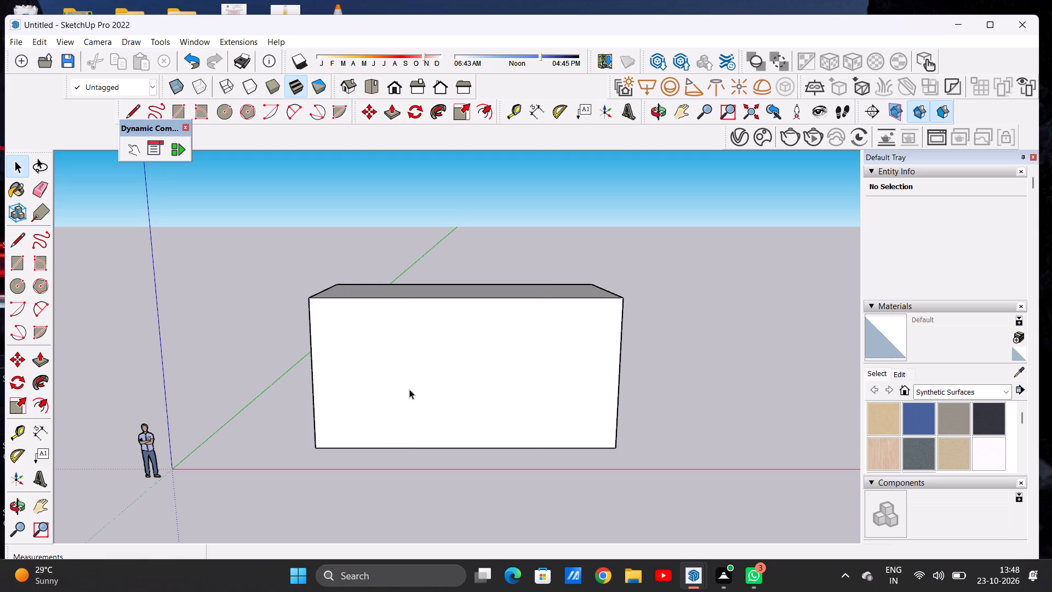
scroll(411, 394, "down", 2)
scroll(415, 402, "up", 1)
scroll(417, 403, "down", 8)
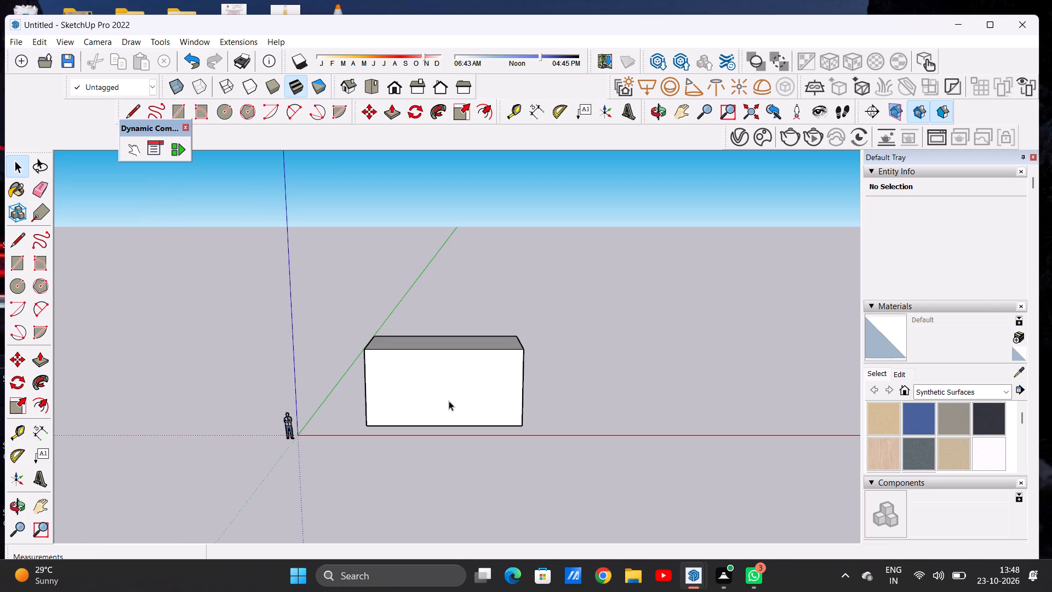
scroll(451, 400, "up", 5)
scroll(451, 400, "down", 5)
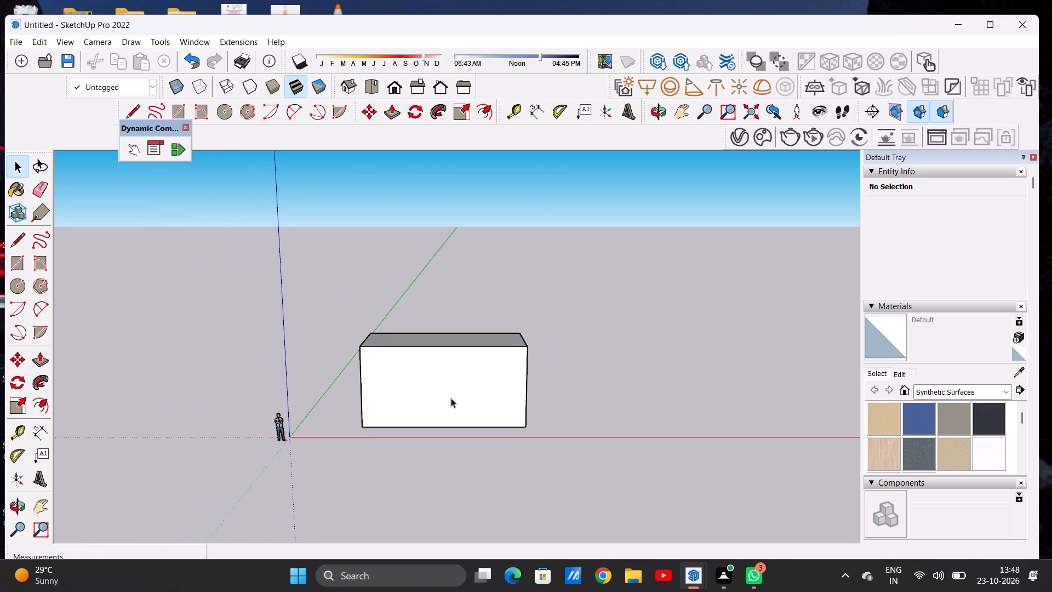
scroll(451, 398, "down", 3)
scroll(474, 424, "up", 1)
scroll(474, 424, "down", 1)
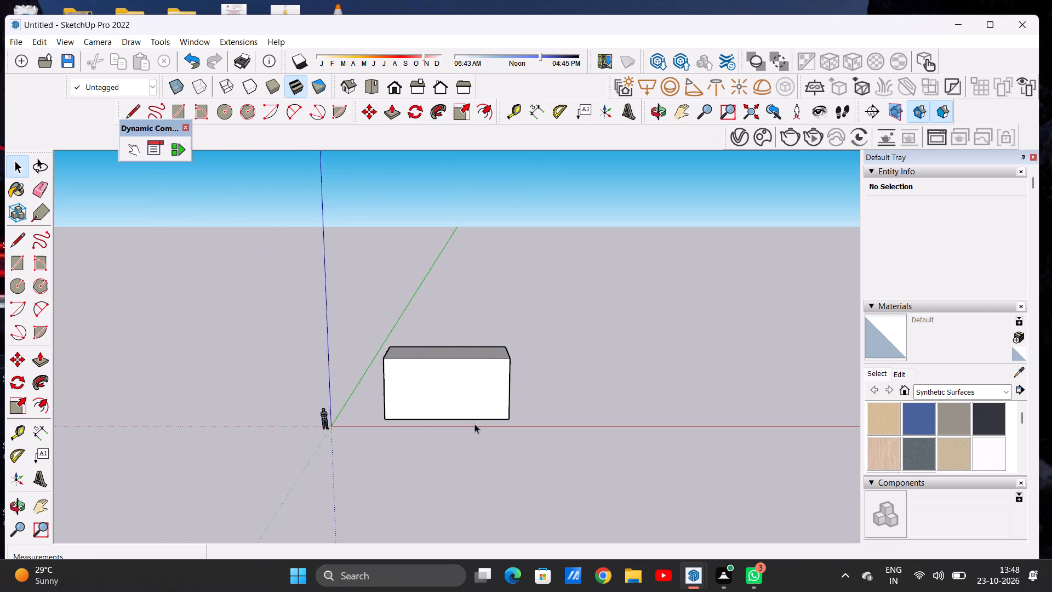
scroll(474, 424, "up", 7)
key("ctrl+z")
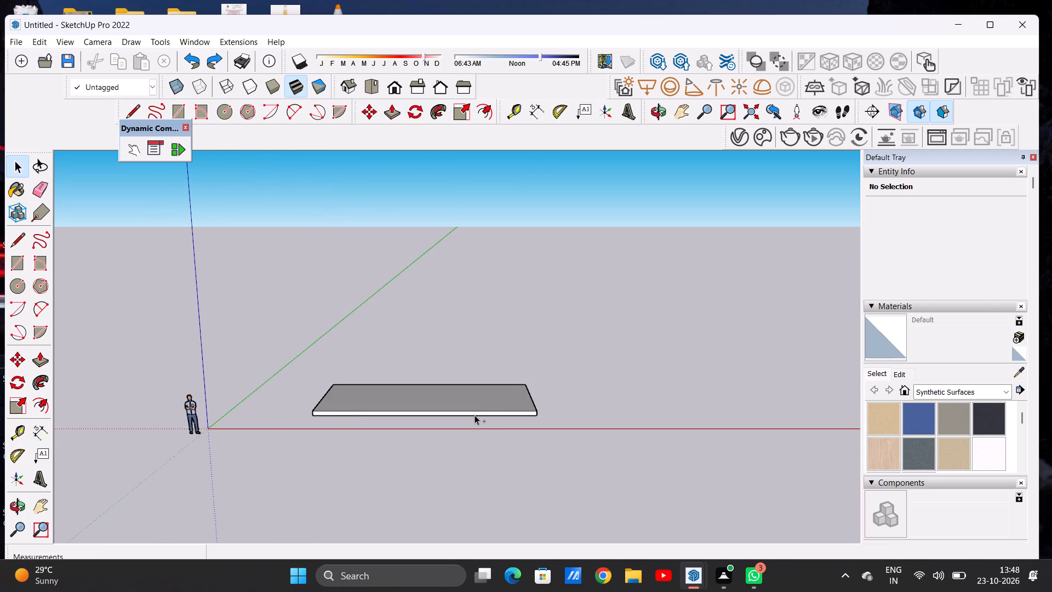
Lengthen the slab along the red axis by pulling its short end face, farther from the origin, outward by more than 5'.
scroll(483, 343, "down", 2)
scroll(483, 343, "up", 1)
scroll(483, 344, "down", 1)
middle_click_drag(480, 354, 468, 471)
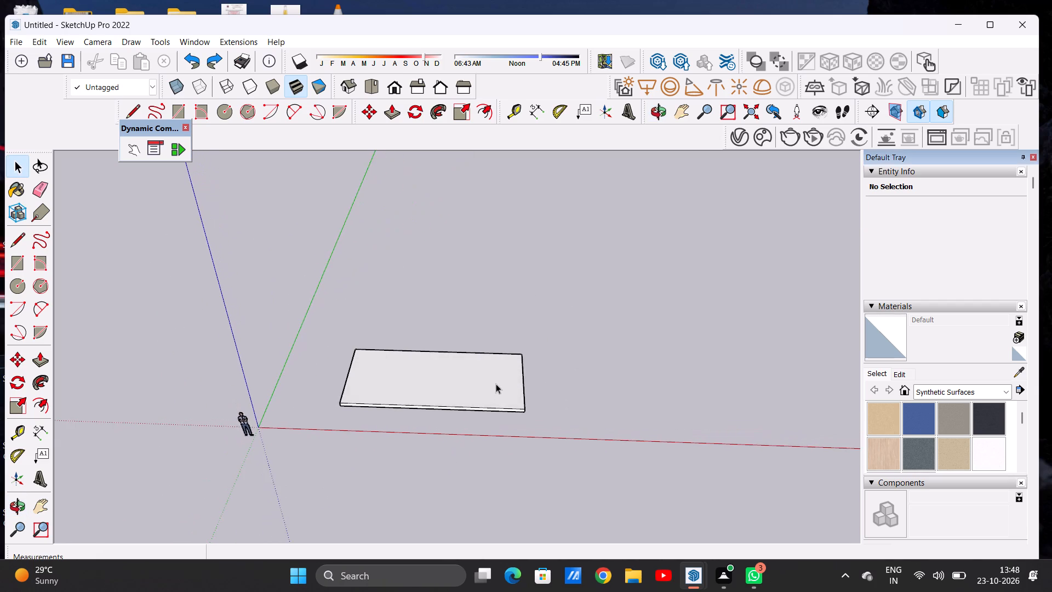
scroll(496, 384, "up", 11)
middle_click_drag(578, 446, 501, 318)
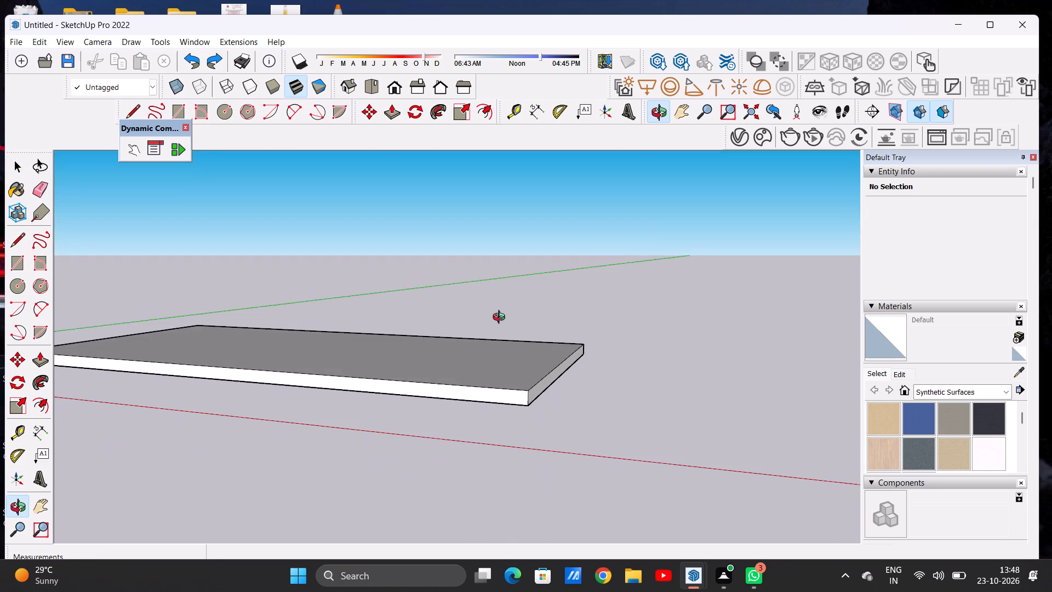
middle_click_drag(501, 318, 485, 345)
middle_click(485, 345)
key("p")
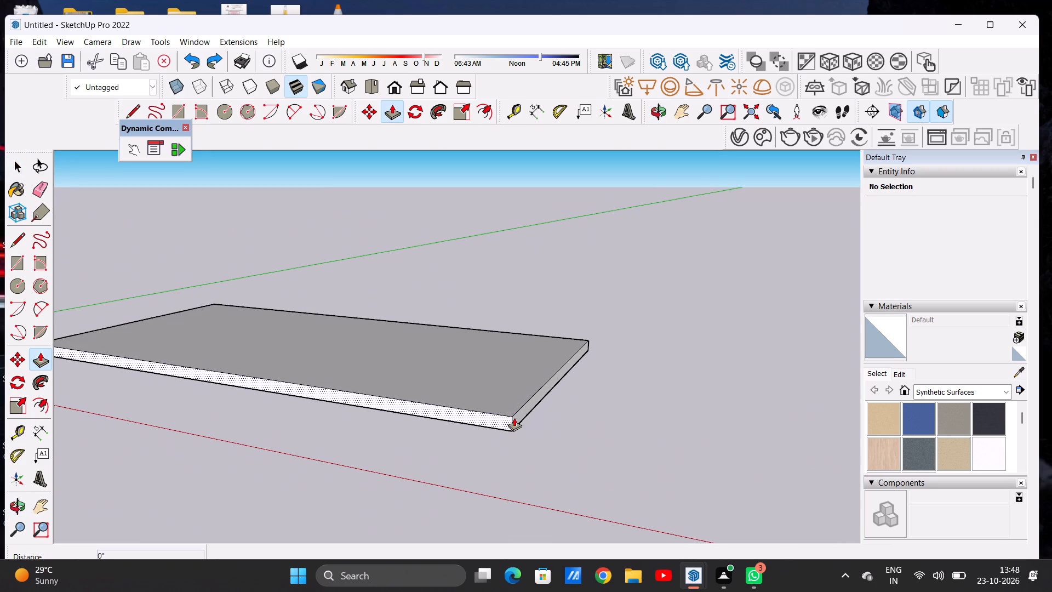
left_click(514, 418)
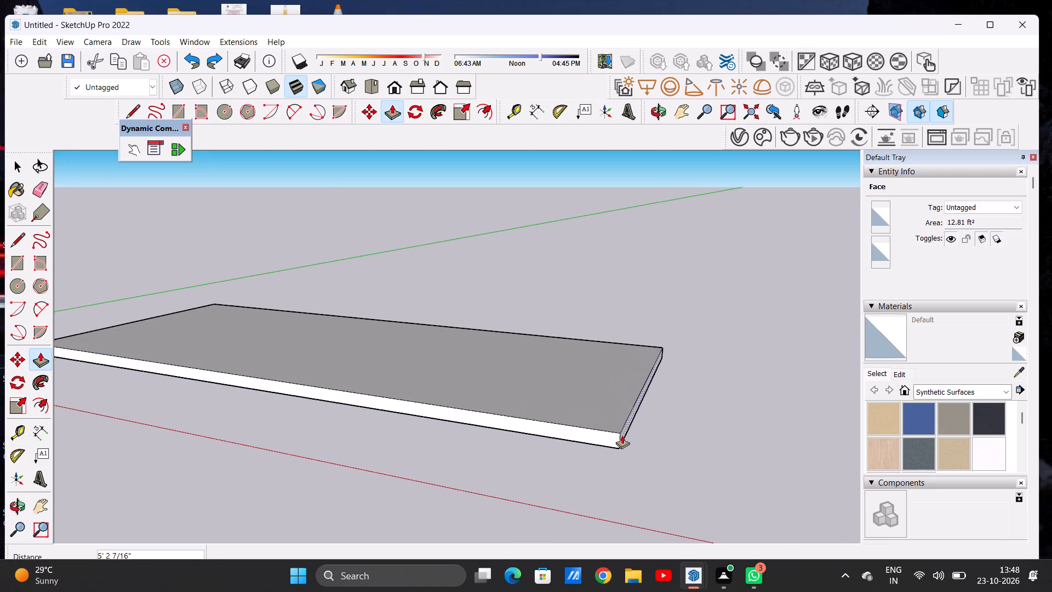
left_click(634, 437)
key("space")
Offset the outline of the slab's top face inward by about 1' 1" to form an even border.
scroll(563, 401, "down", 8)
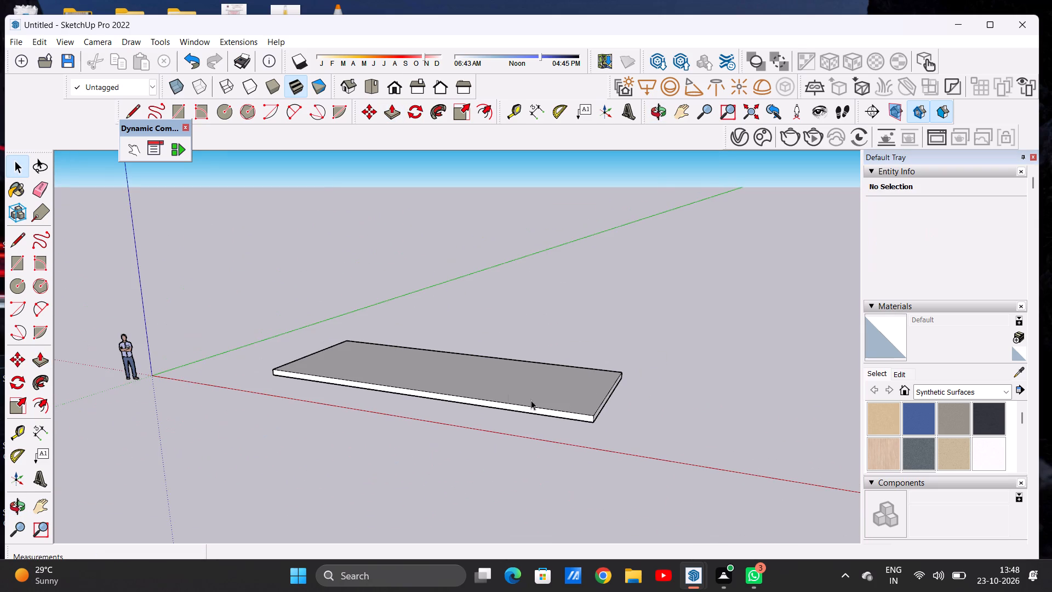
middle_click_drag(455, 399, 555, 500)
scroll(544, 385, "down", 3)
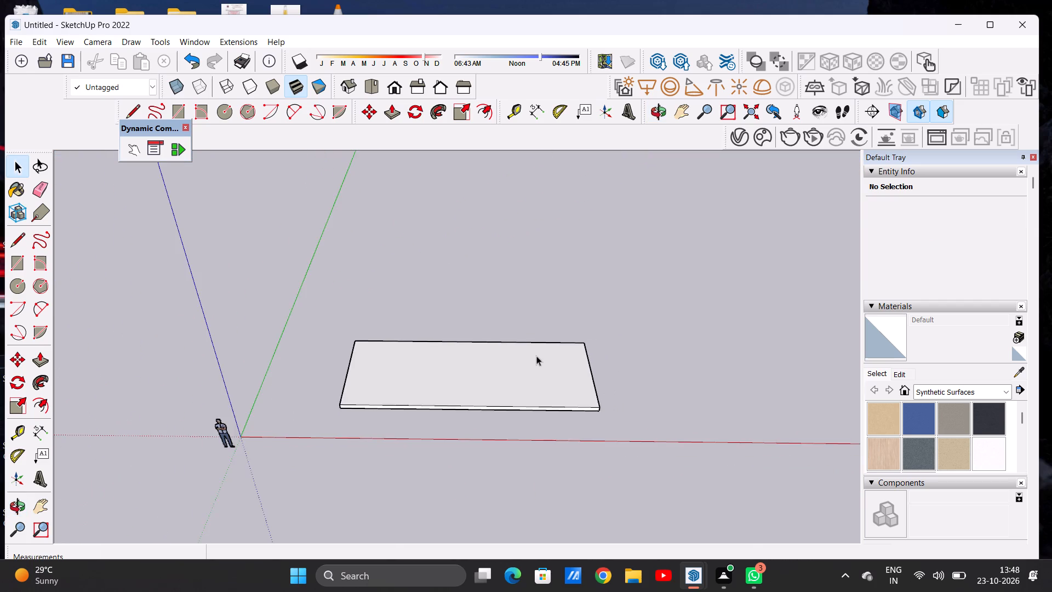
middle_click_drag(536, 356, 535, 441)
scroll(535, 377, "up", 3)
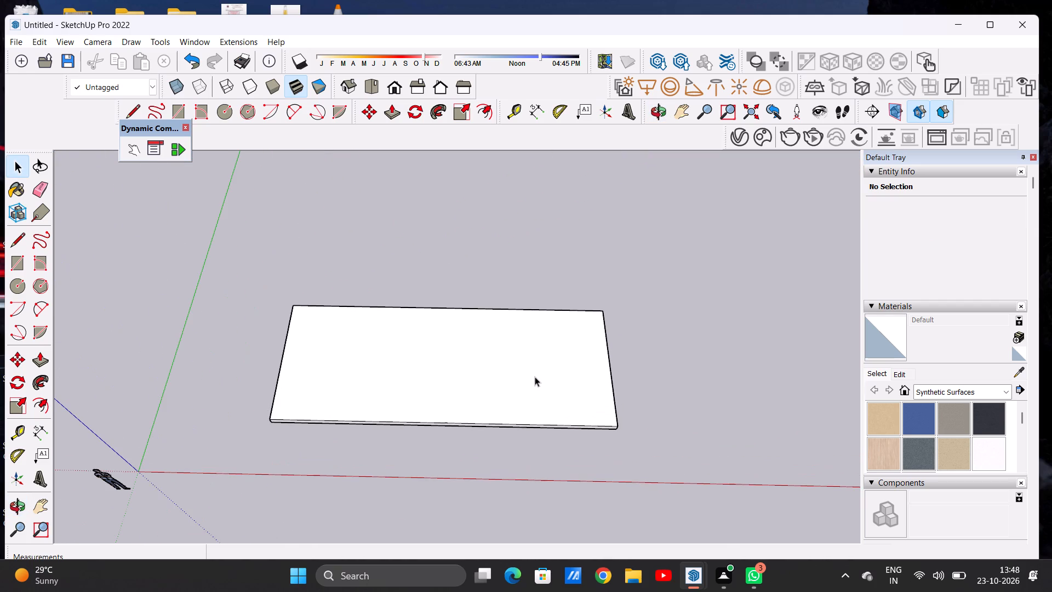
middle_click_drag(525, 347, 519, 417)
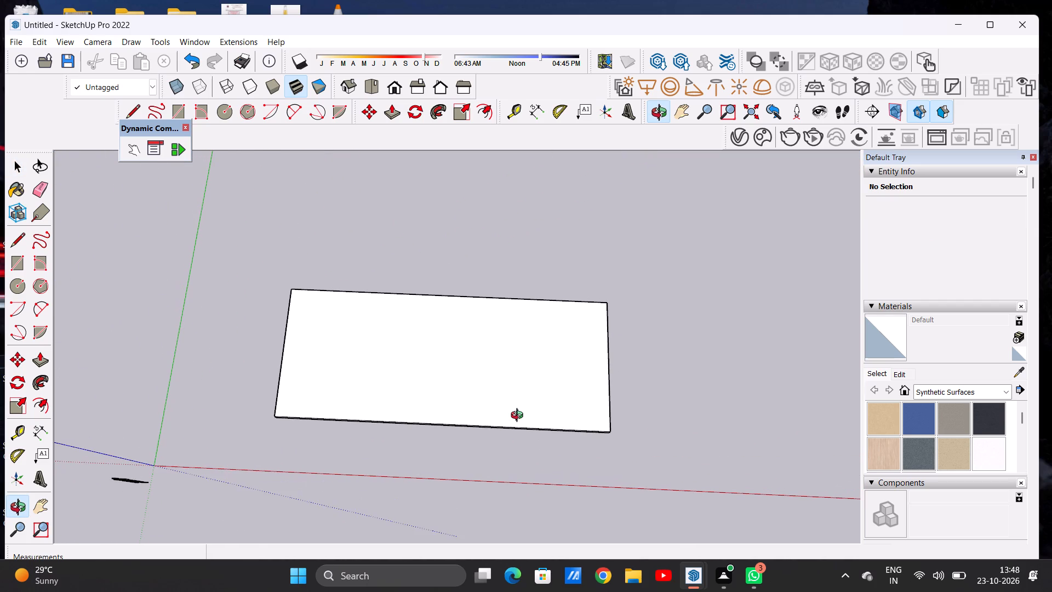
middle_click_drag(519, 417, 519, 415)
middle_click(519, 415)
middle_click(547, 396)
middle_click_drag(573, 391, 579, 391)
scroll(478, 453, "down", 2)
scroll(512, 408, "up", 4)
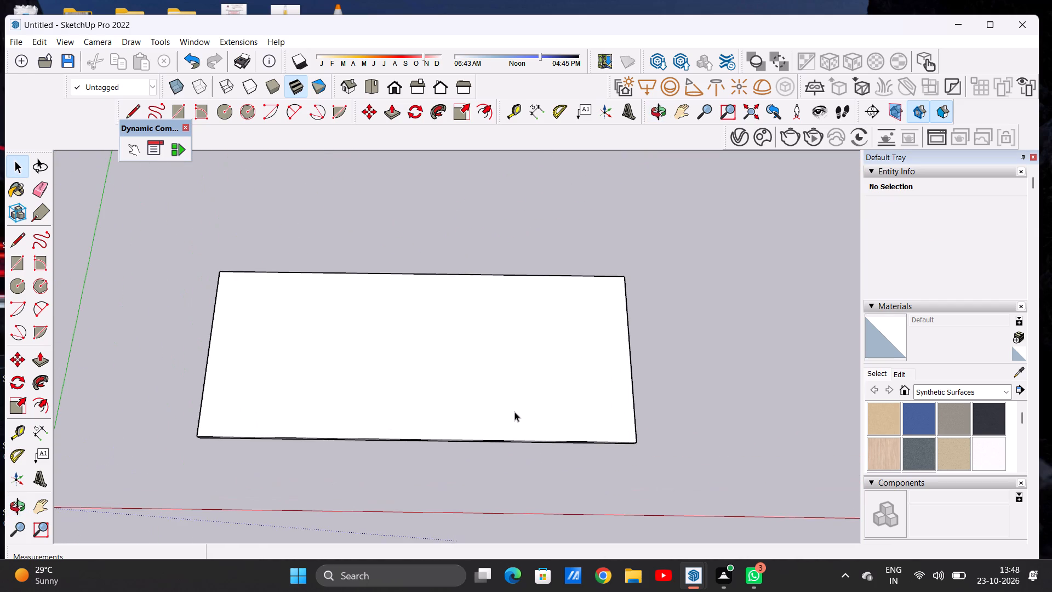
middle_click_drag(524, 413, 529, 383)
middle_click_drag(529, 386, 529, 400)
scroll(507, 401, "down", 1)
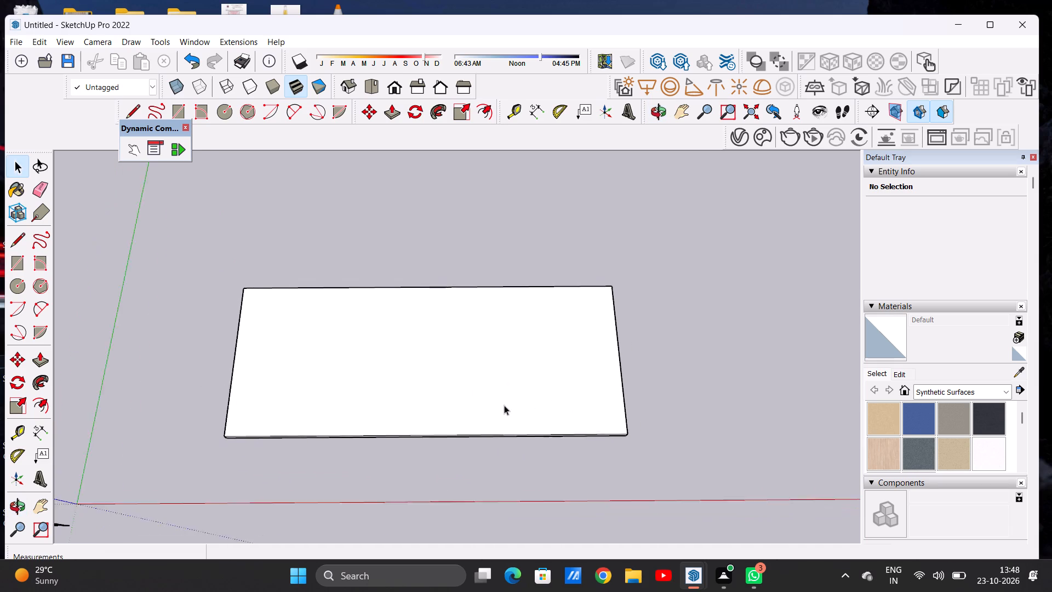
scroll(504, 405, "down", 2)
scroll(474, 406, "up", 3)
type("OF")
left_click(461, 315)
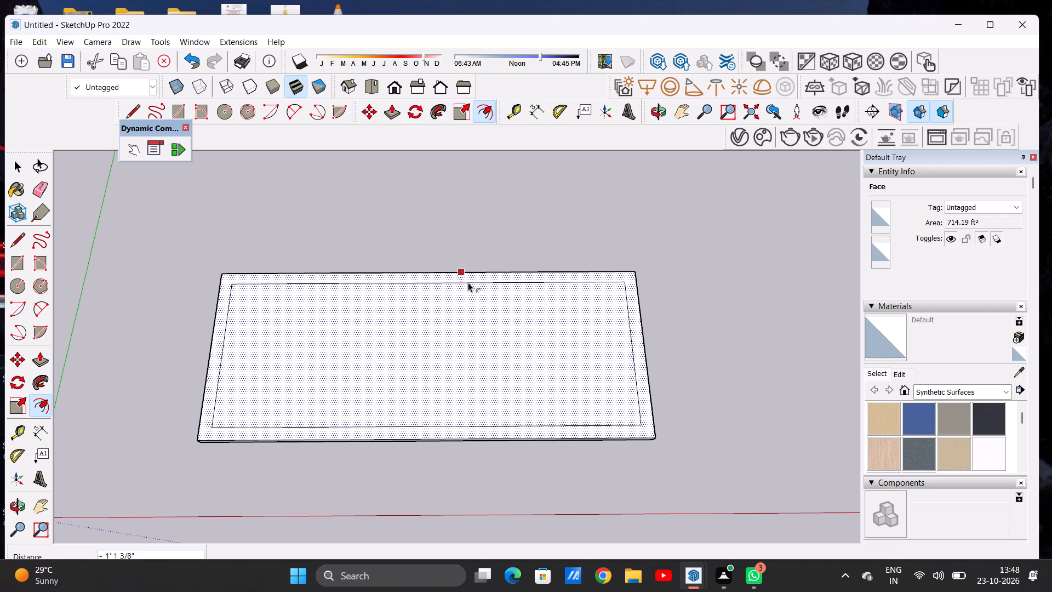
left_click(468, 282)
key("space")
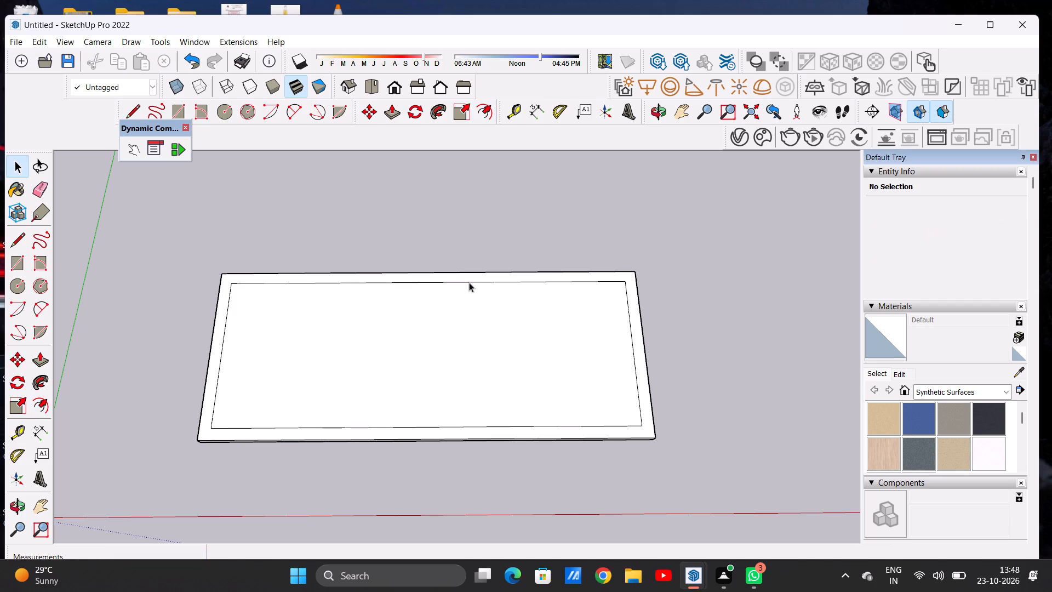
scroll(484, 319, "down", 4)
scroll(454, 367, "up", 4)
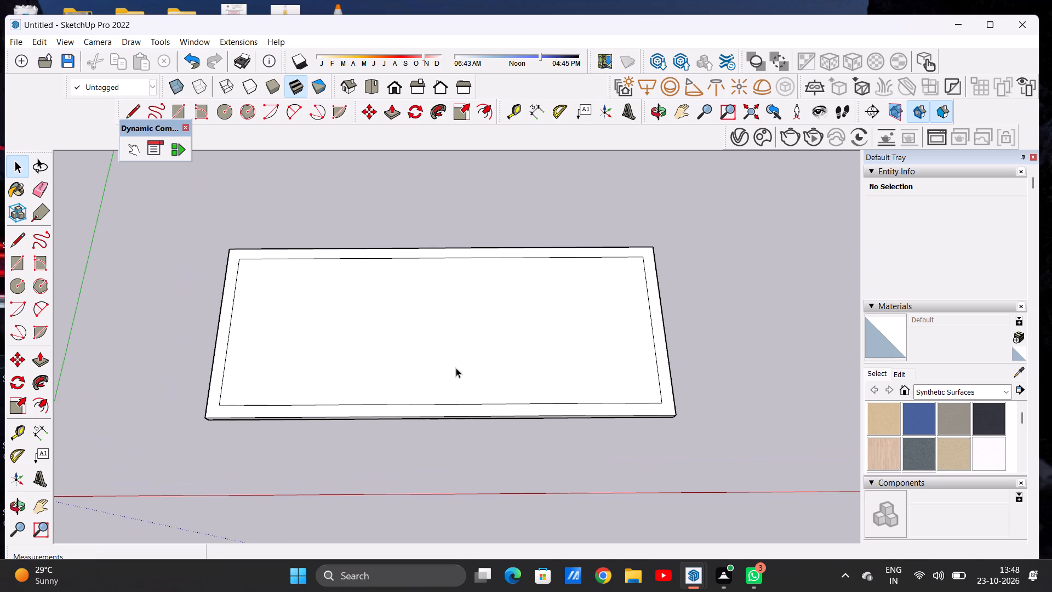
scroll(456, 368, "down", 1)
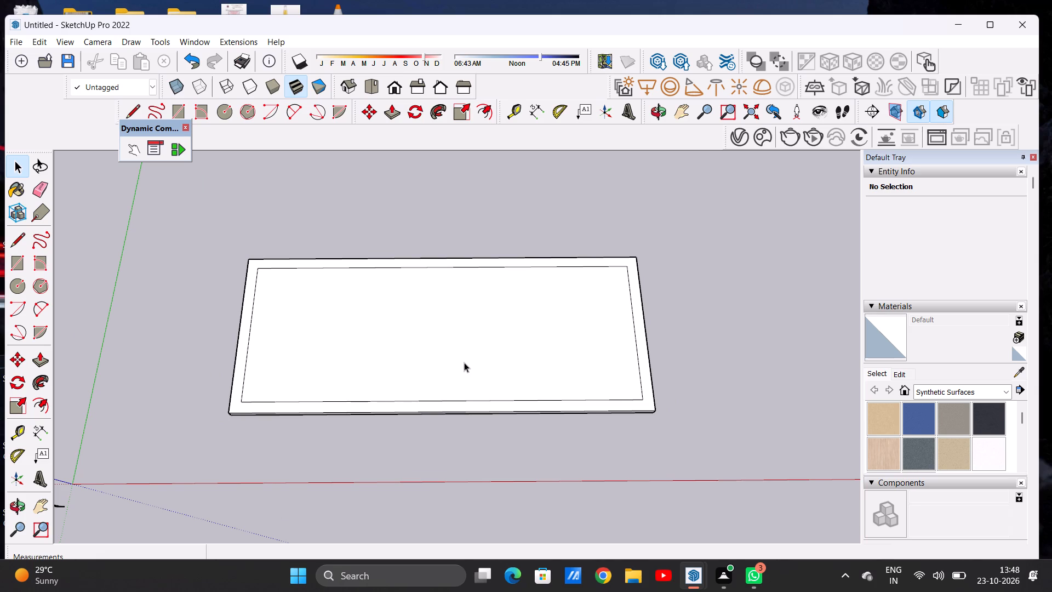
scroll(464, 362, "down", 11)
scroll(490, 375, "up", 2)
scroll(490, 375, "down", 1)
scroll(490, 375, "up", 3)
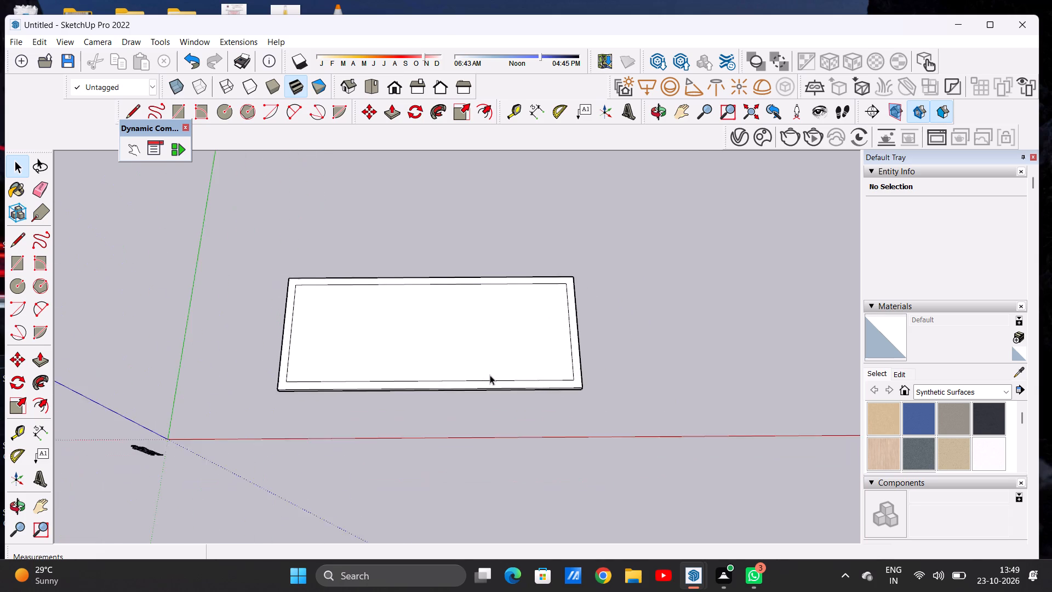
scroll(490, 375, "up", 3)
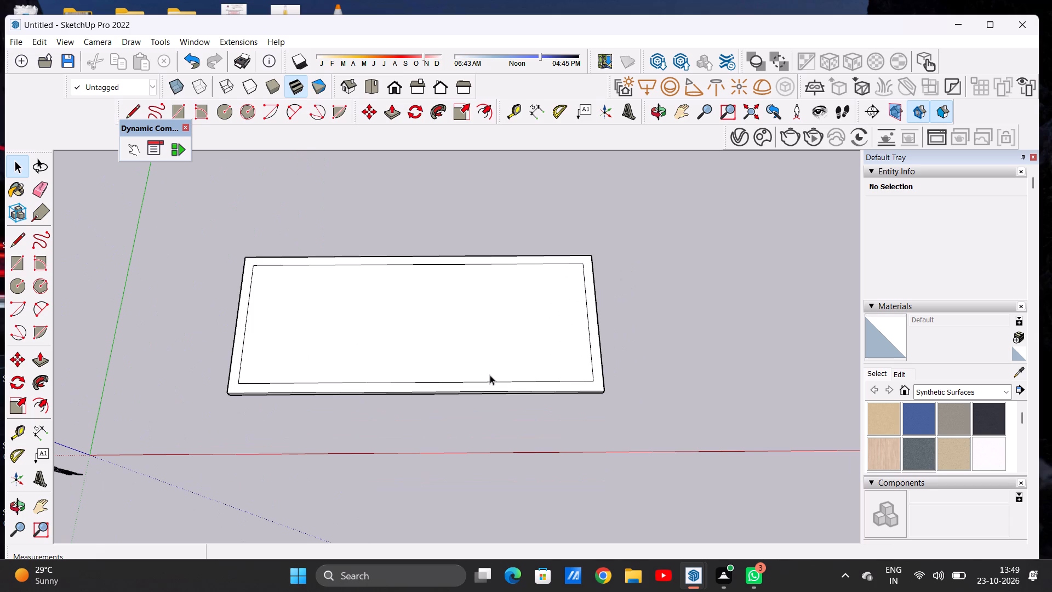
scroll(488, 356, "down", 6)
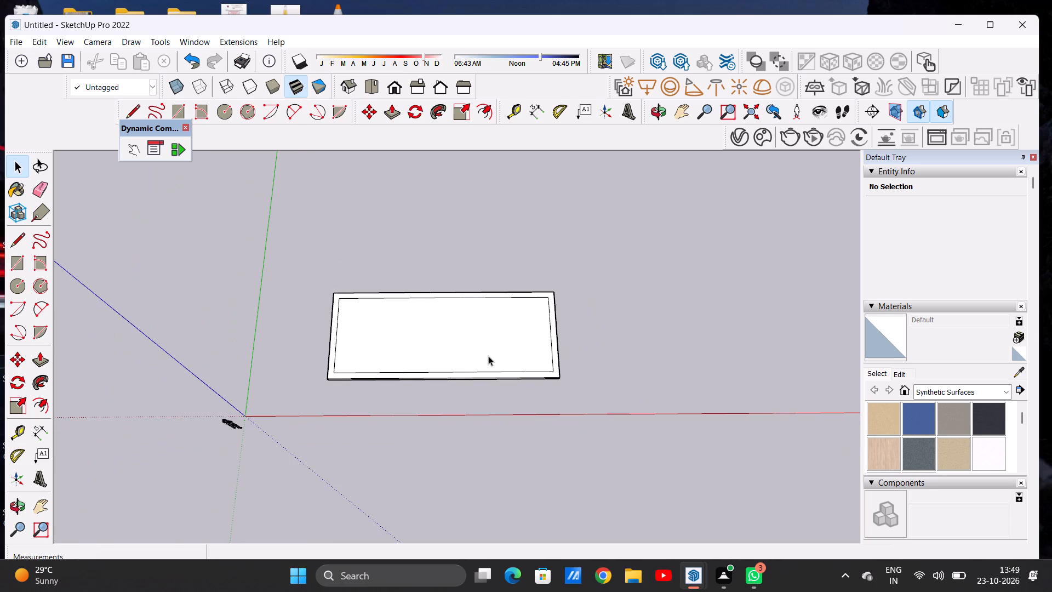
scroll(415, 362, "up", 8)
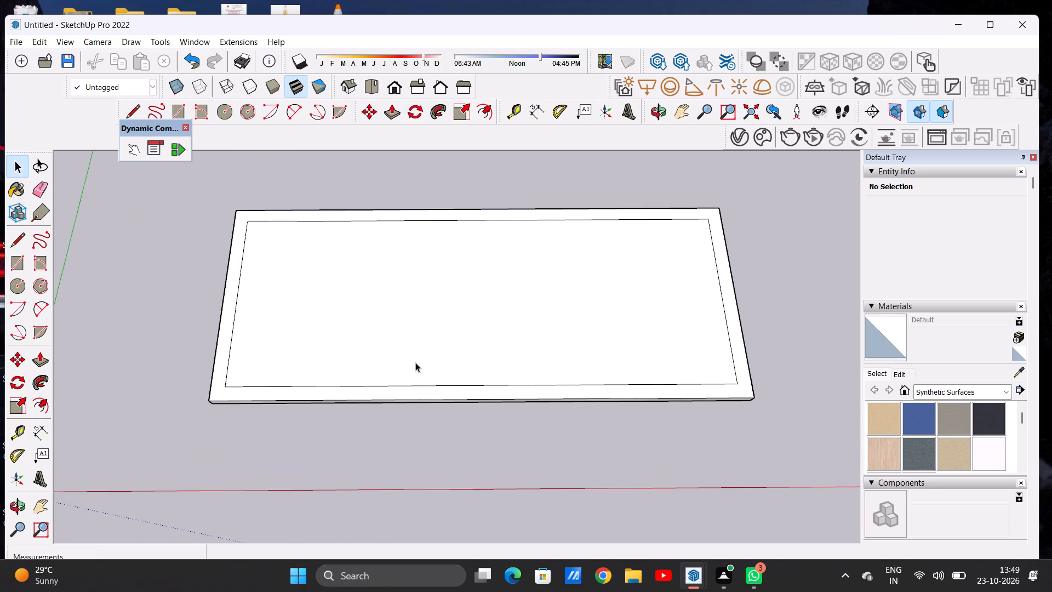
Undo the inward offset outline on the slab's top face.
key("l")
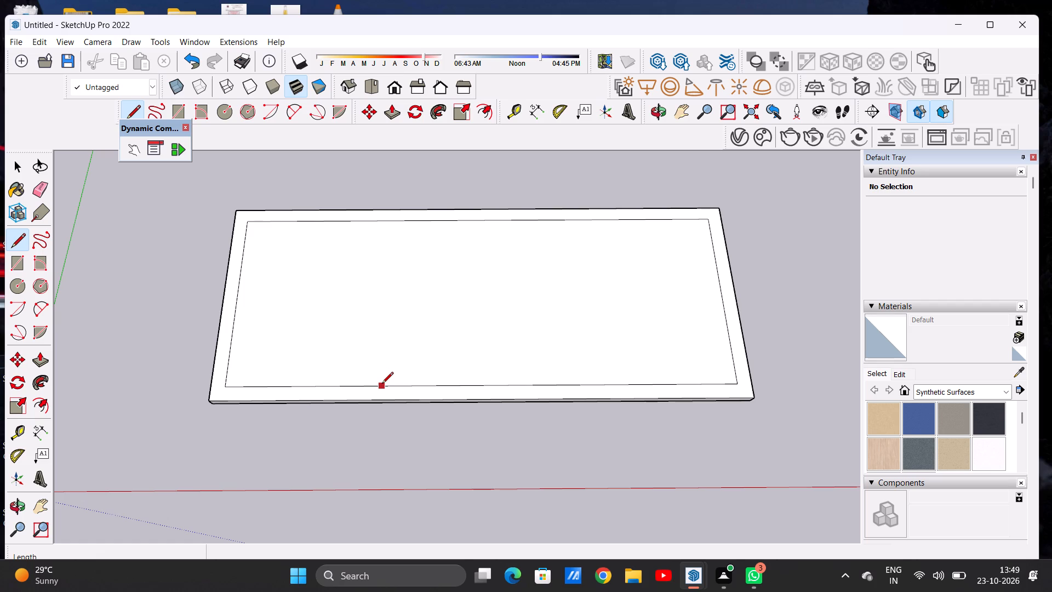
key("space")
key("ctrl+z")
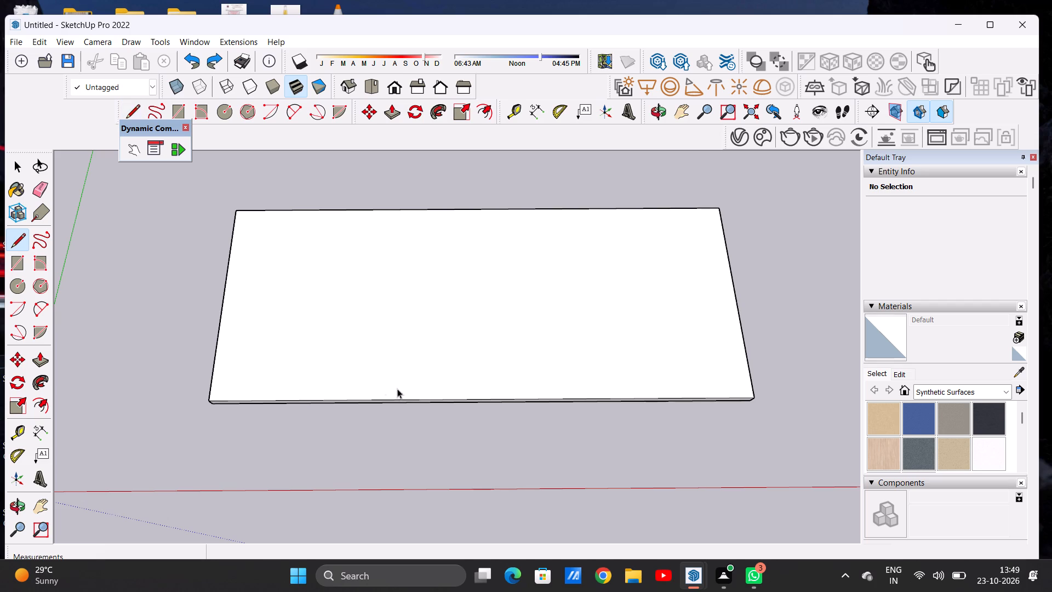
key("space")
Divide the slab's top face with two crosswise lines, about 13' 7" from the near-origin end and 12' 10" from the far end.
scroll(338, 382, "down", 2)
scroll(388, 352, "up", 2)
key("l")
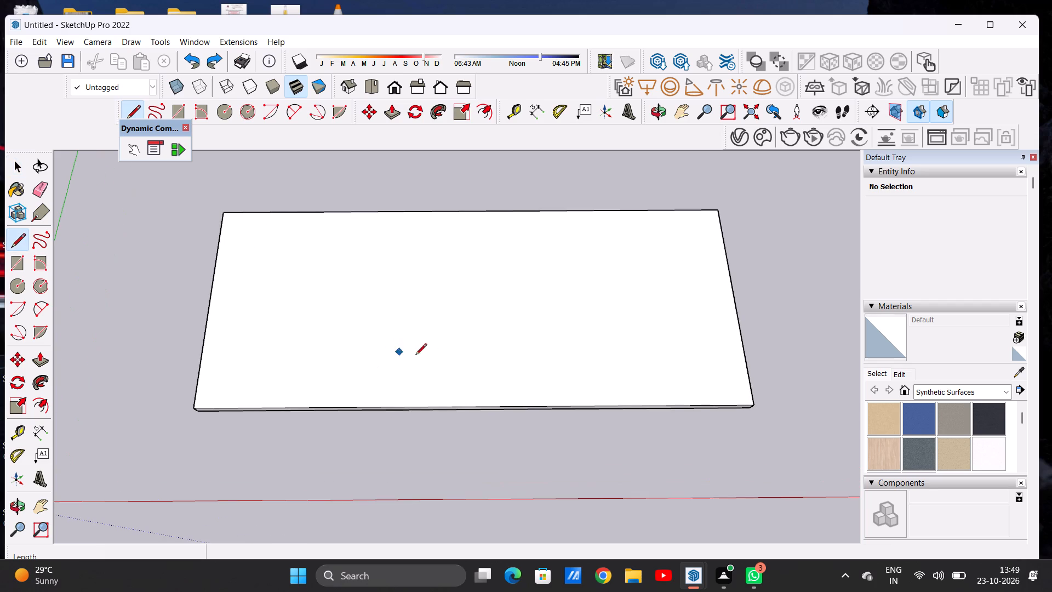
left_click(376, 409)
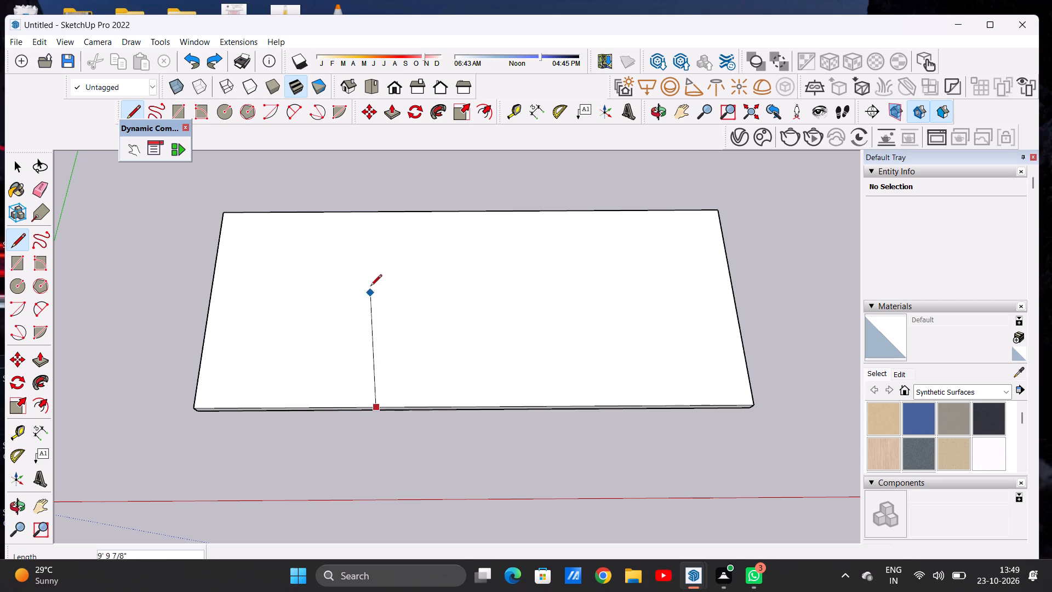
left_click(388, 212)
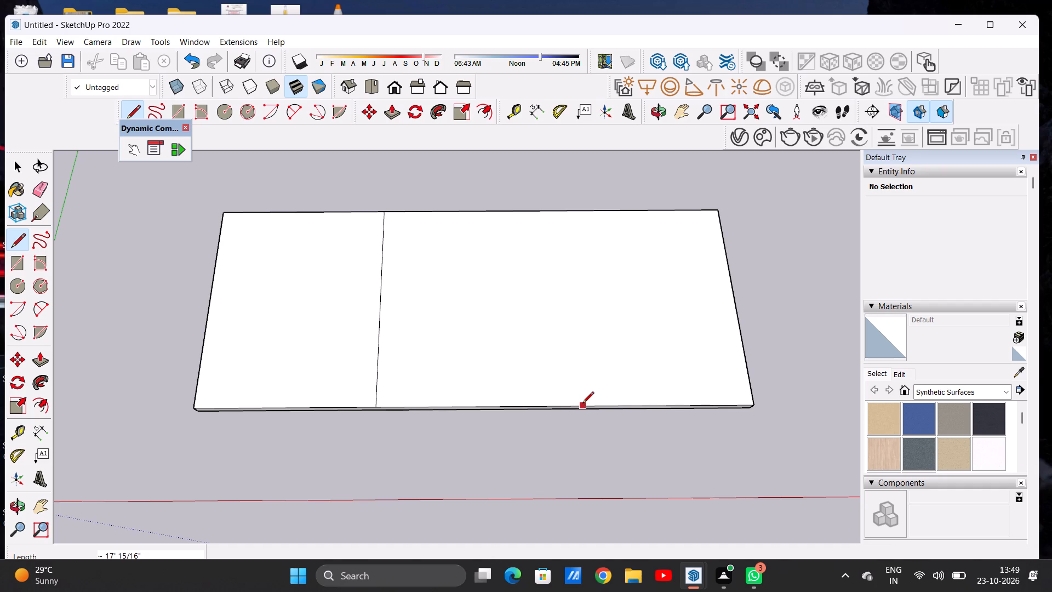
left_click(582, 404)
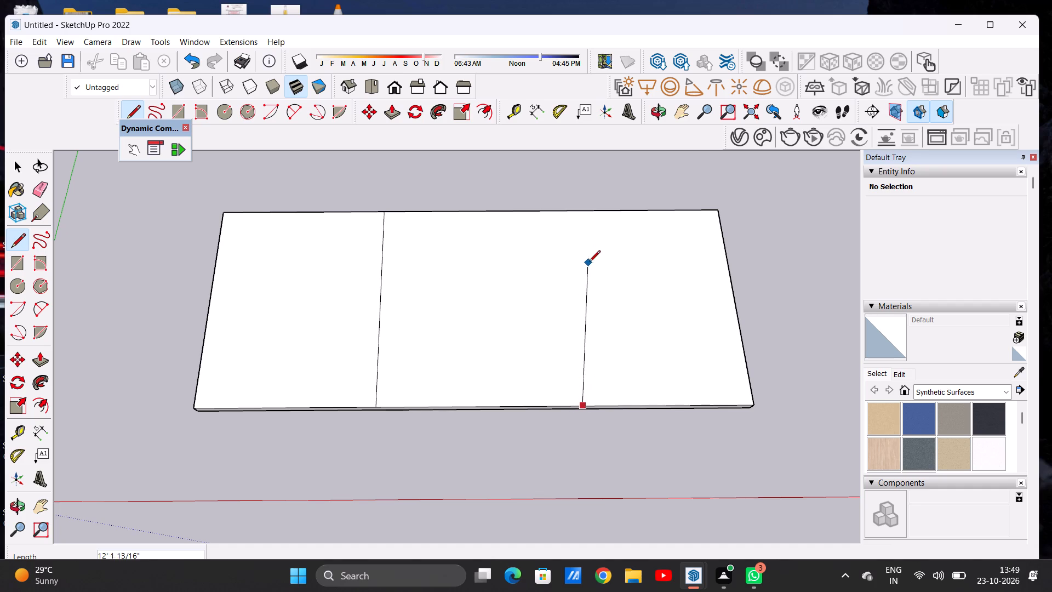
left_click(565, 211)
key("space")
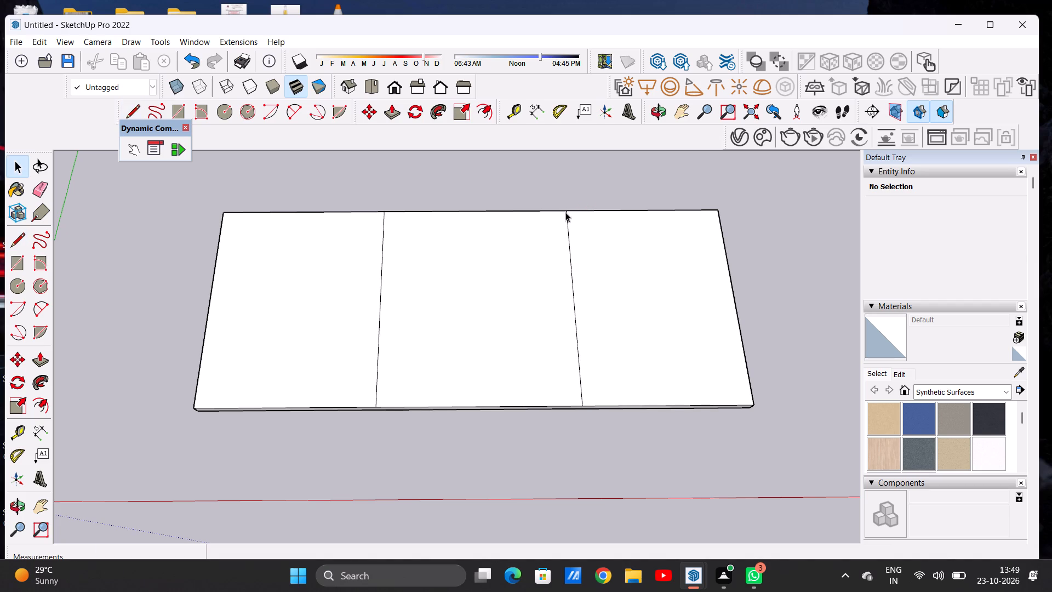
Measure the widths of the three top-face sections along the slab's front edge with the Dimension tool.
left_click(530, 118)
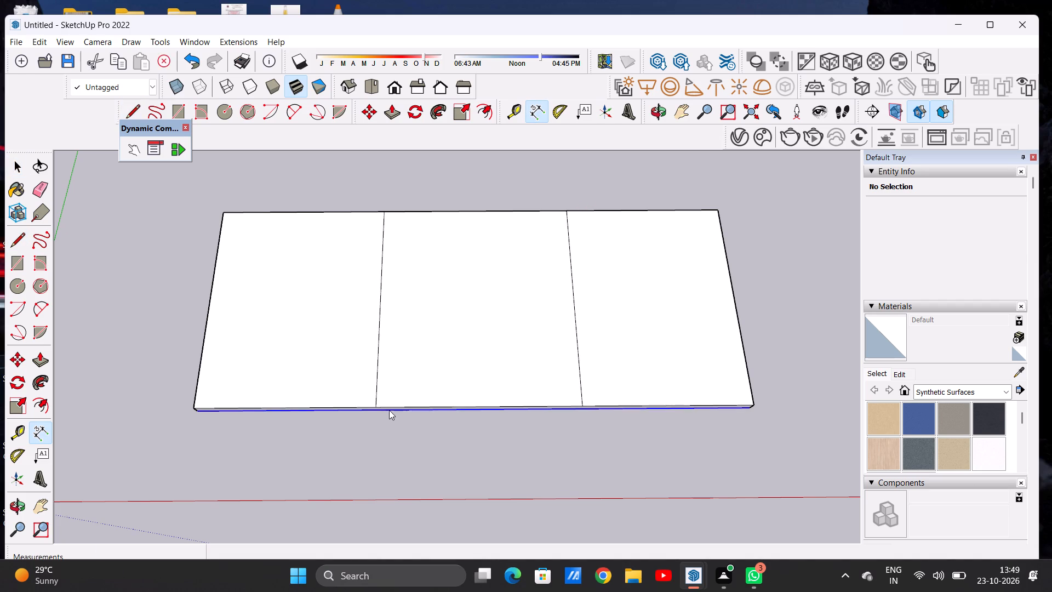
left_click(379, 407)
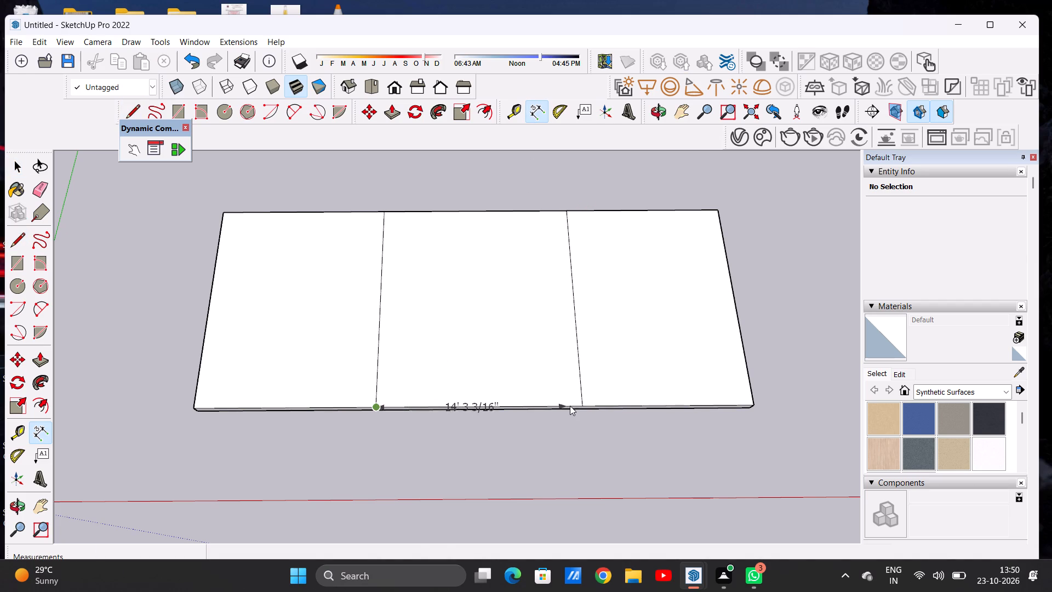
left_click(584, 406)
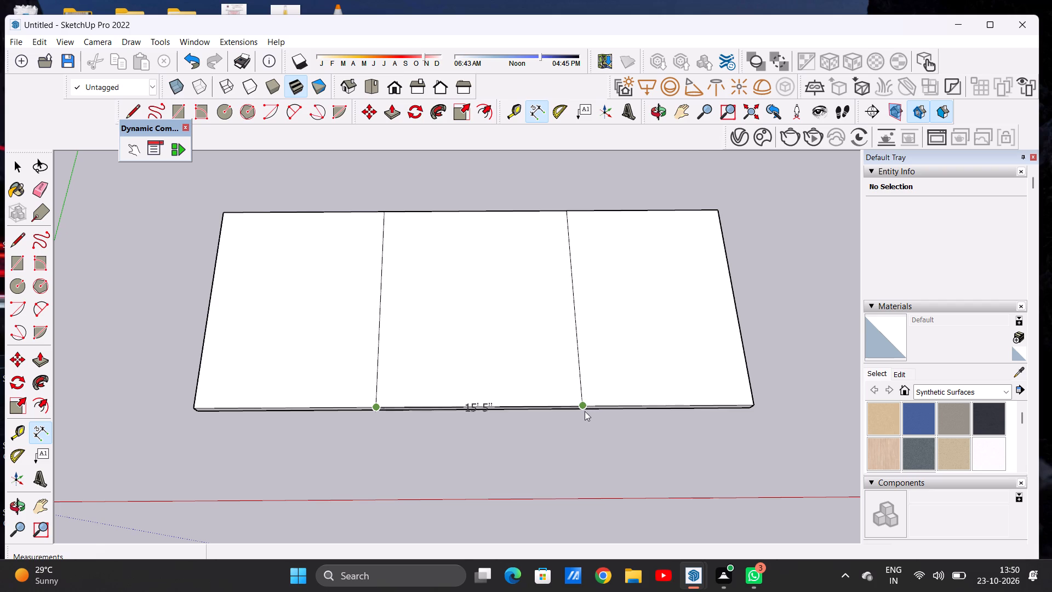
key("space")
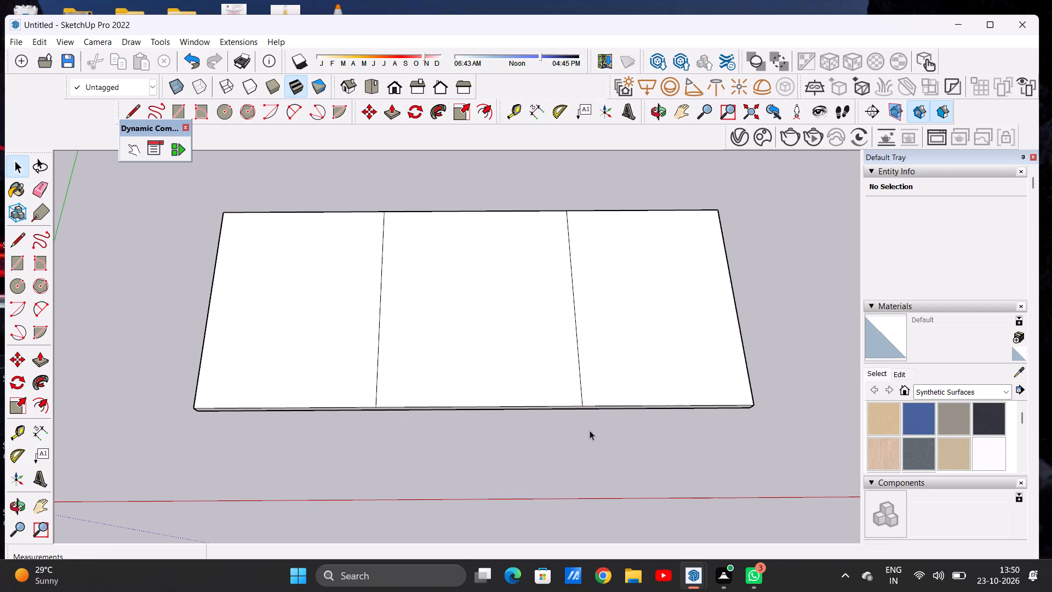
left_click(539, 120)
left_click(583, 403)
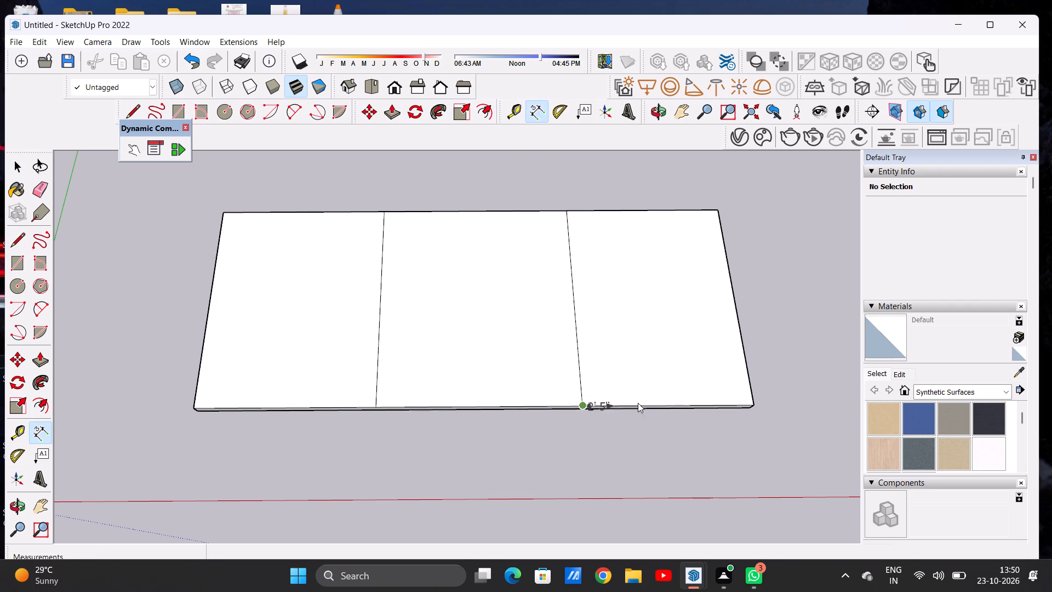
left_click(753, 401)
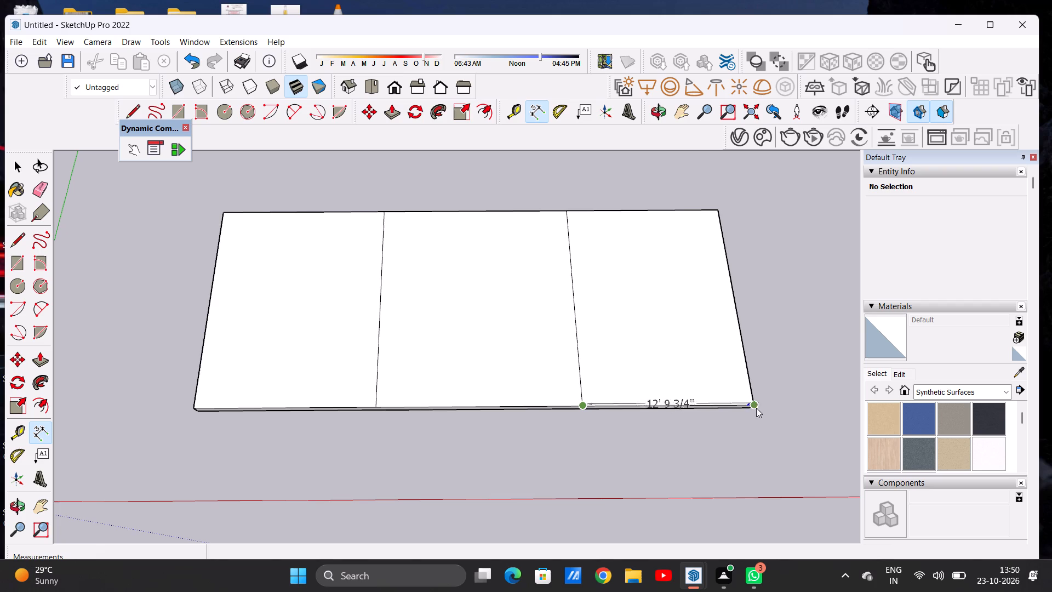
key("space")
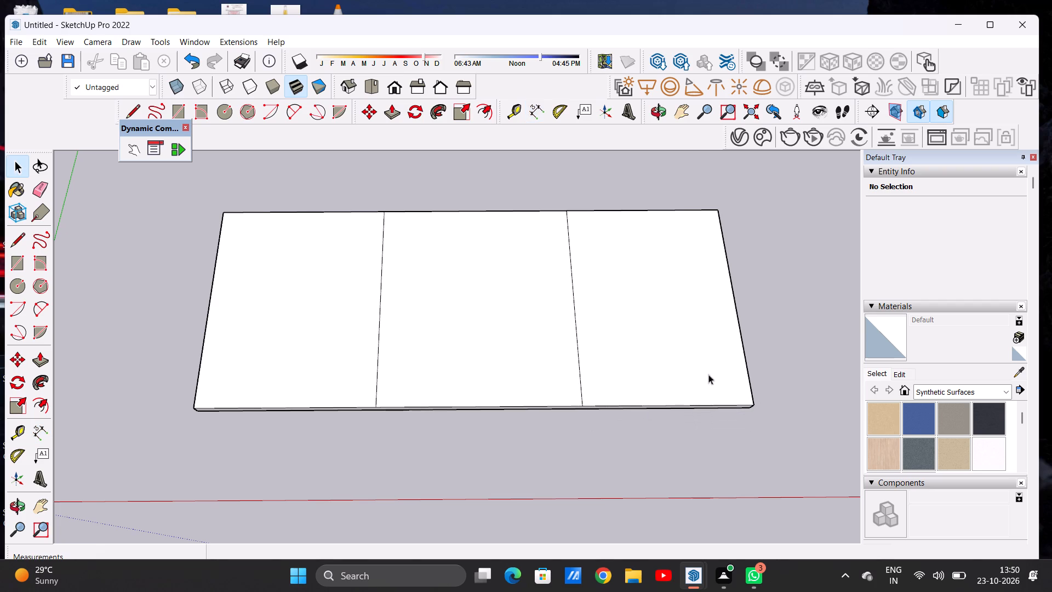
left_click(526, 118)
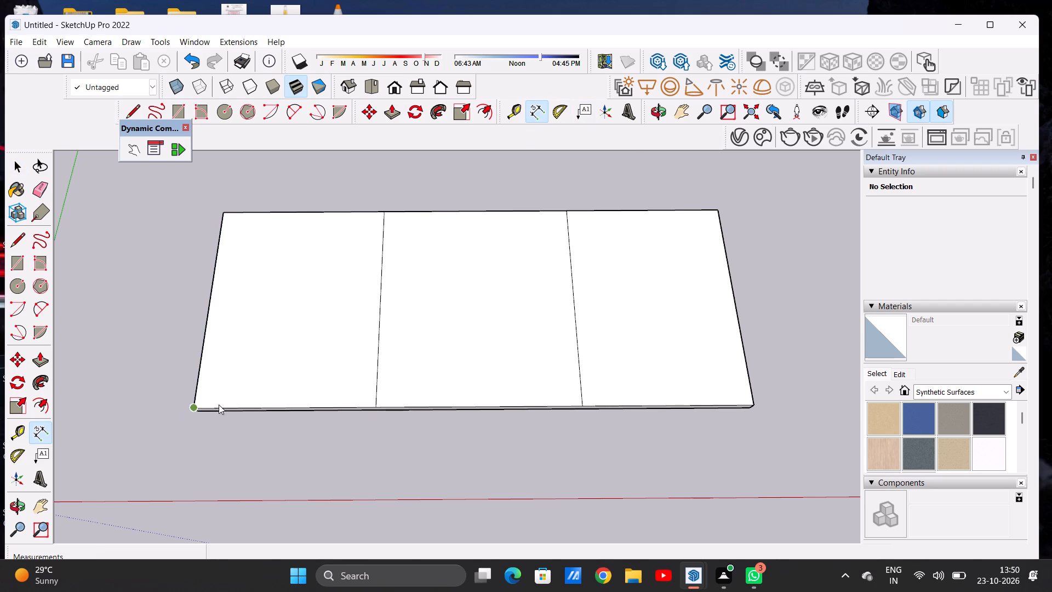
left_click(190, 413)
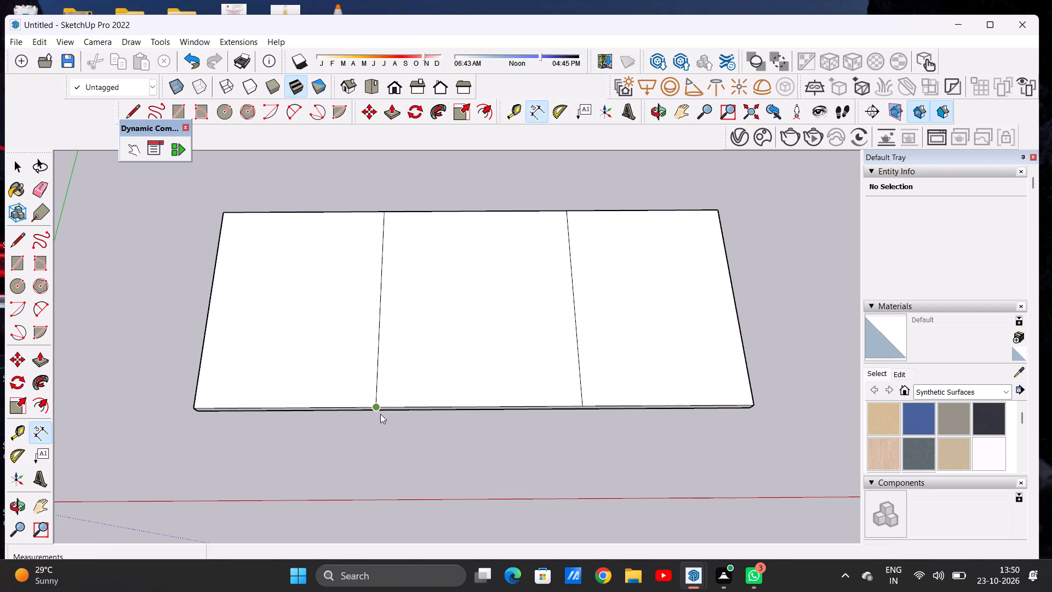
left_click(375, 405)
key("space")
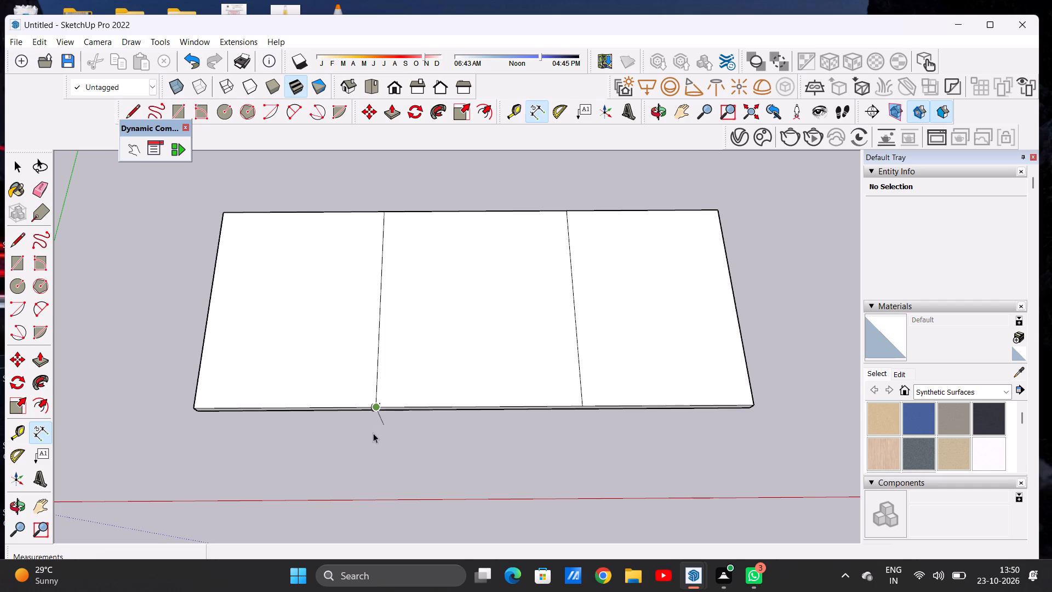
left_click(534, 115)
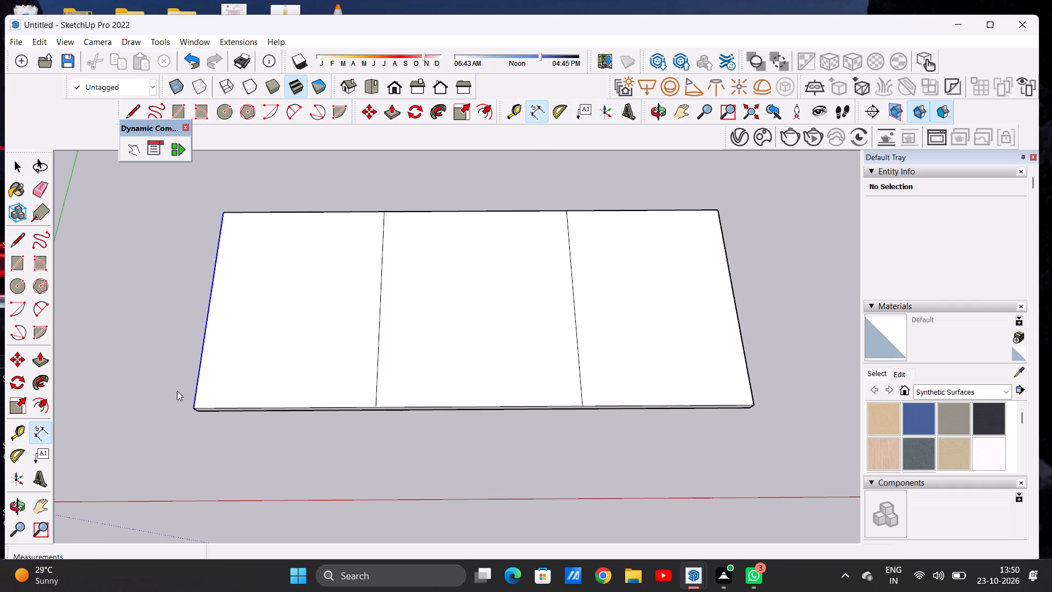
left_click(199, 411)
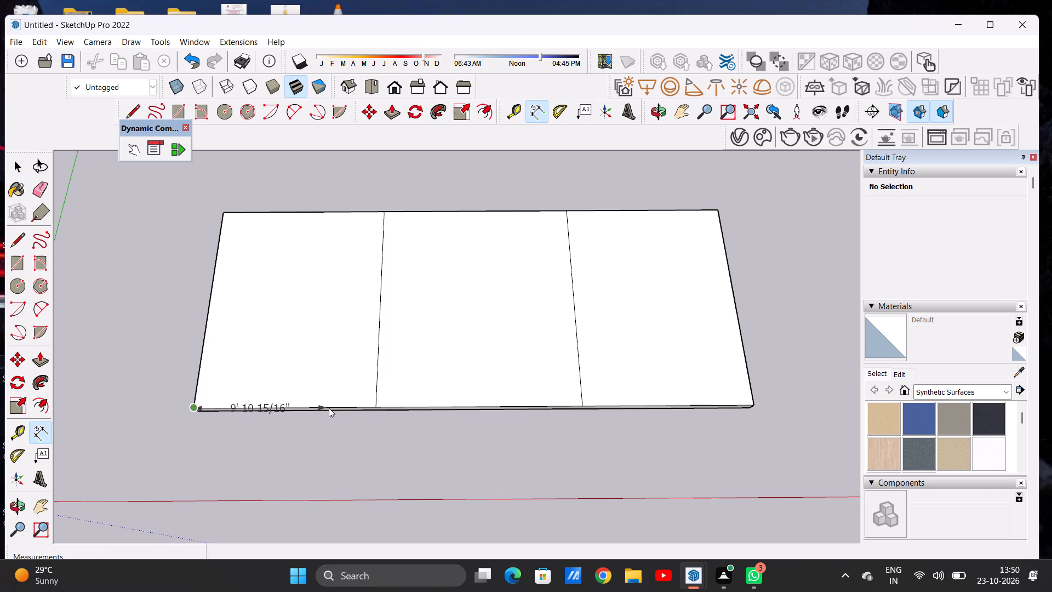
left_click(374, 408)
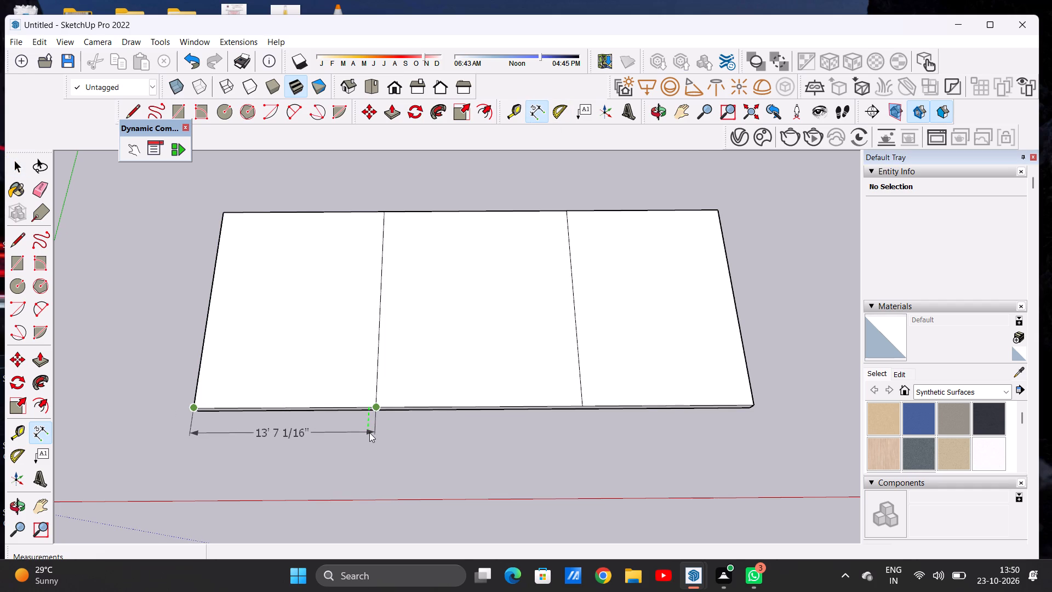
key("space")
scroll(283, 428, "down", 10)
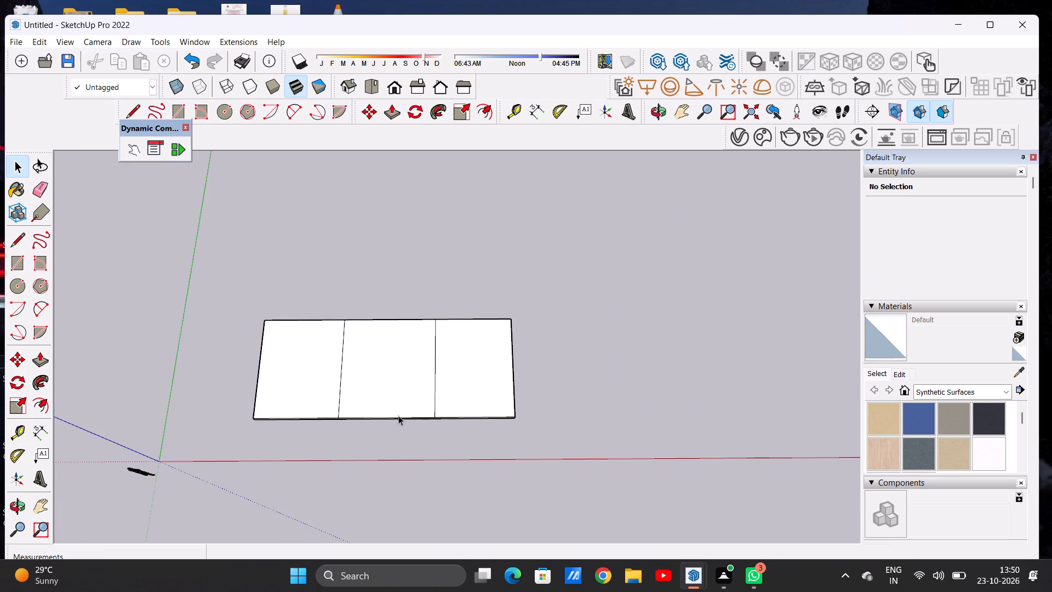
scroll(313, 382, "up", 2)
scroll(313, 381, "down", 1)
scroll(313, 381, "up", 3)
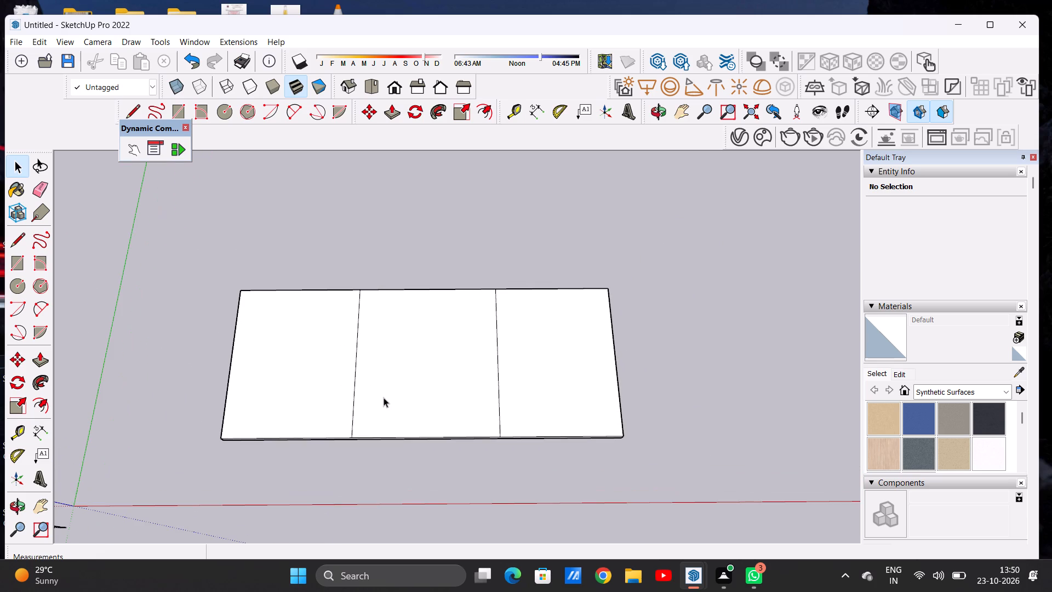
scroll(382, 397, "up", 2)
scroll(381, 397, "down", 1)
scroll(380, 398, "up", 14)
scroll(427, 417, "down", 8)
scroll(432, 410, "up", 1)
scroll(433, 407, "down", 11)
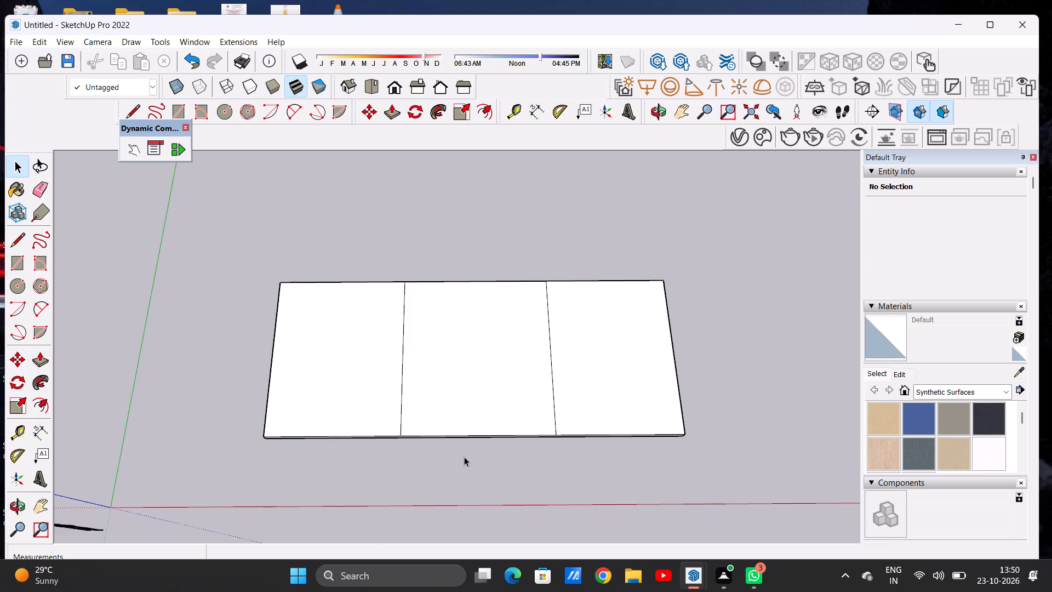
Push/Pull the end section of the slab's top nearer the origin upward by about 6' 11".
middle_click_drag(464, 457, 460, 446)
scroll(302, 436, "down", 3)
scroll(385, 423, "up", 2)
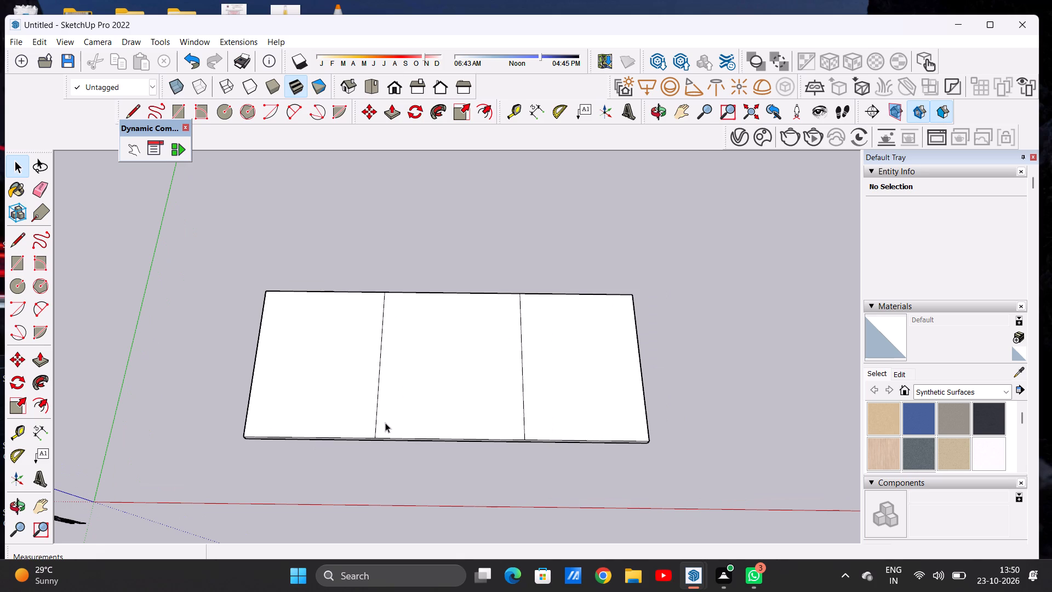
key("p")
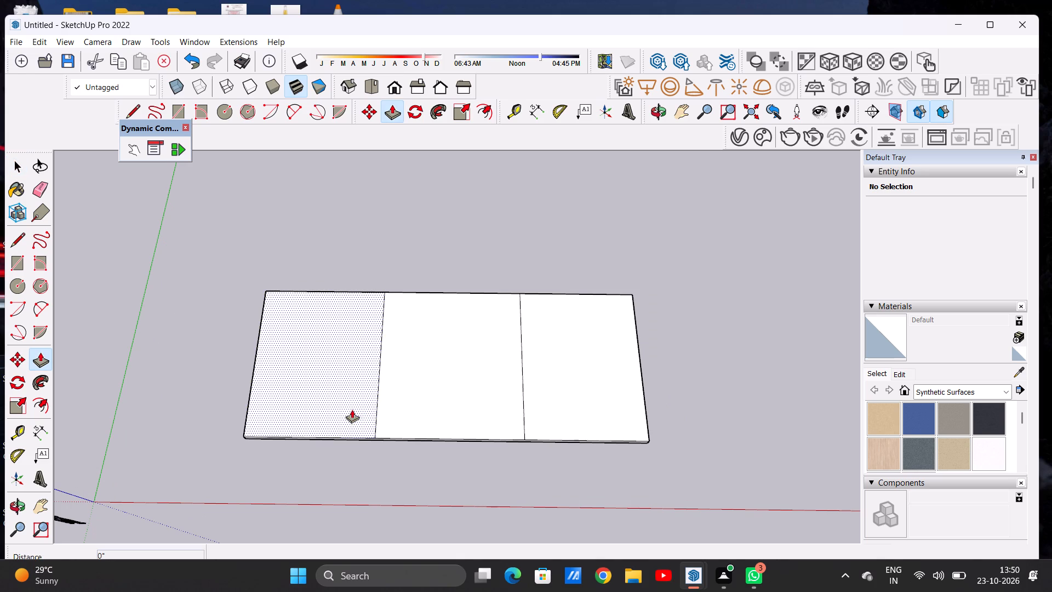
left_click(350, 414)
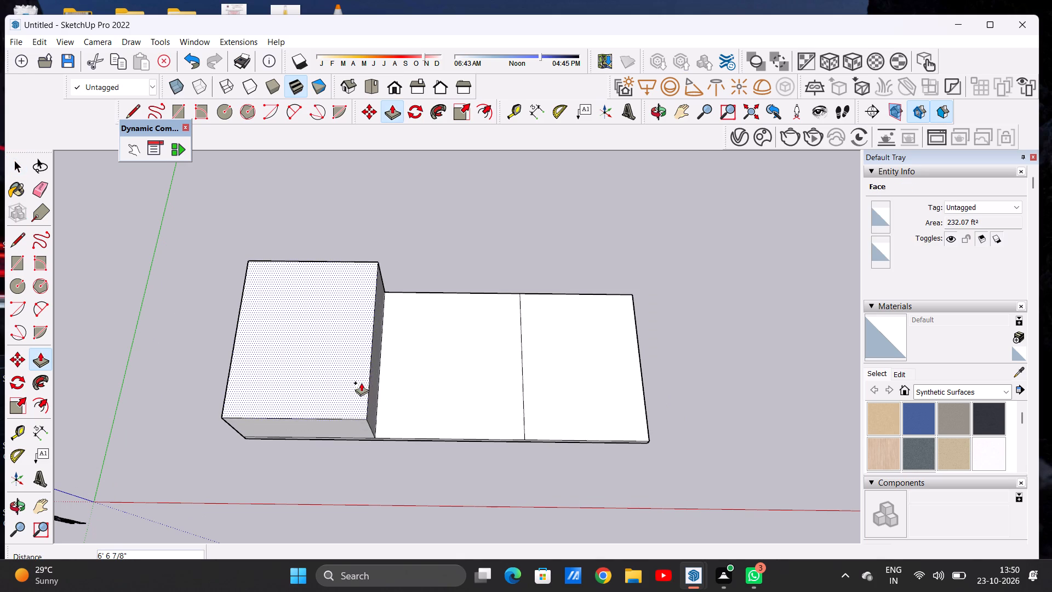
scroll(373, 396, "down", 1)
scroll(373, 396, "up", 1)
scroll(373, 396, "down", 2)
middle_click_drag(386, 409, 403, 235)
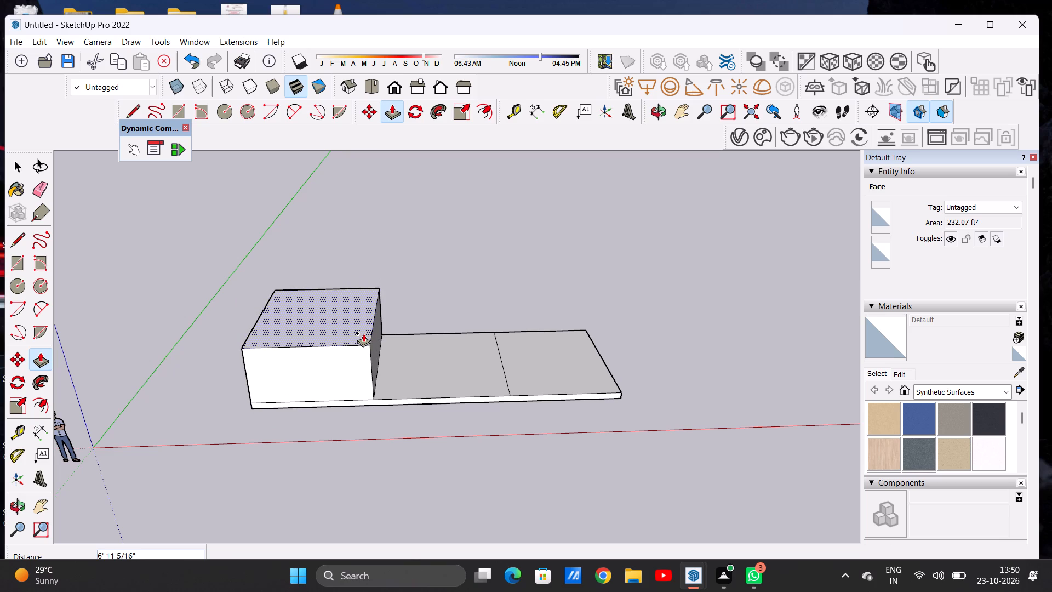
left_click(363, 333)
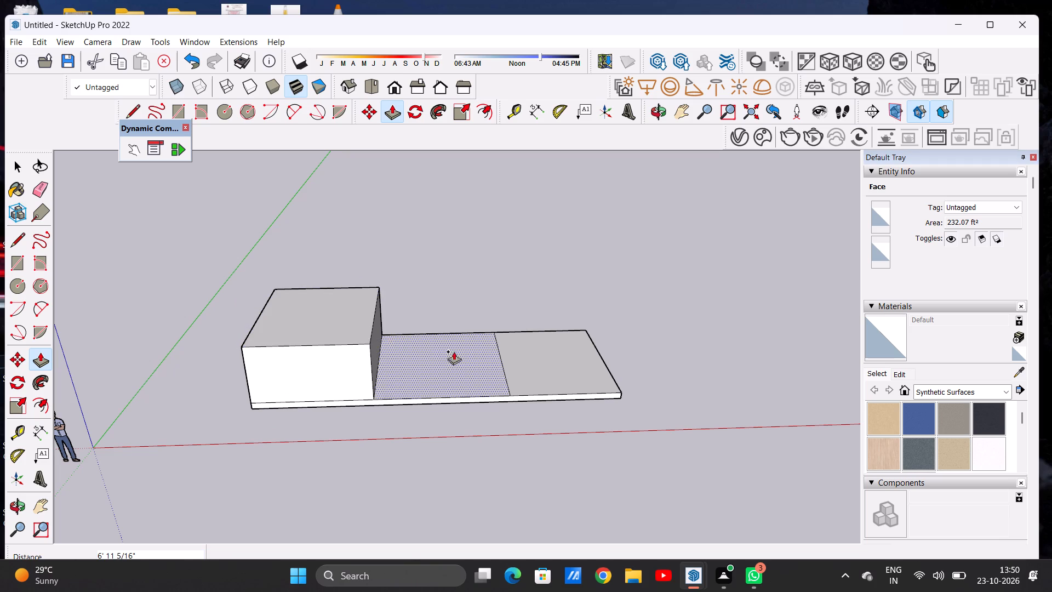
Push/Pull the end section farther from the origin upward into a second block, lower than the first.
left_click(536, 370)
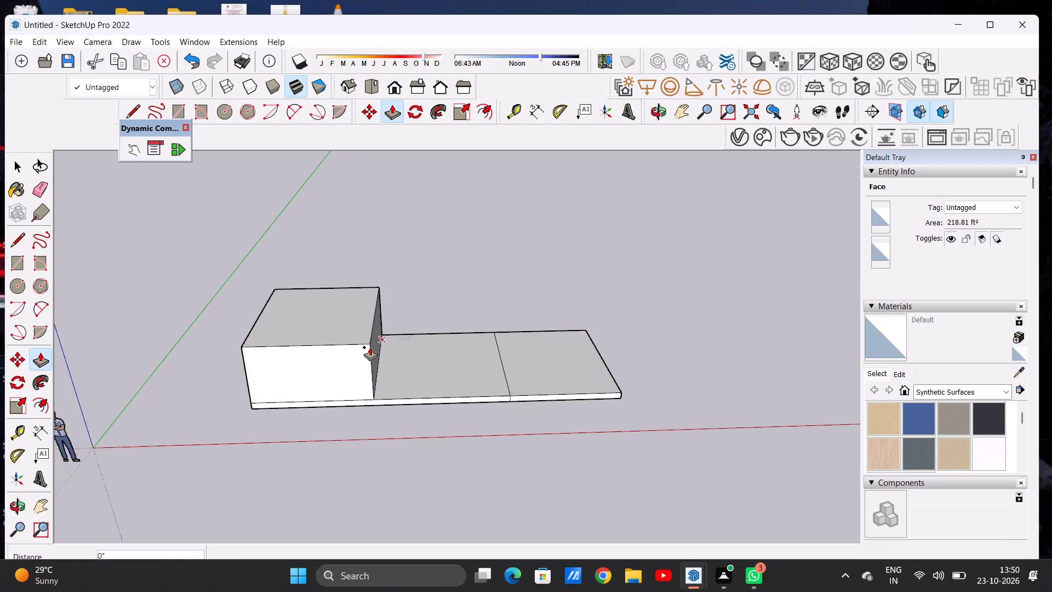
left_click(375, 346)
key("space")
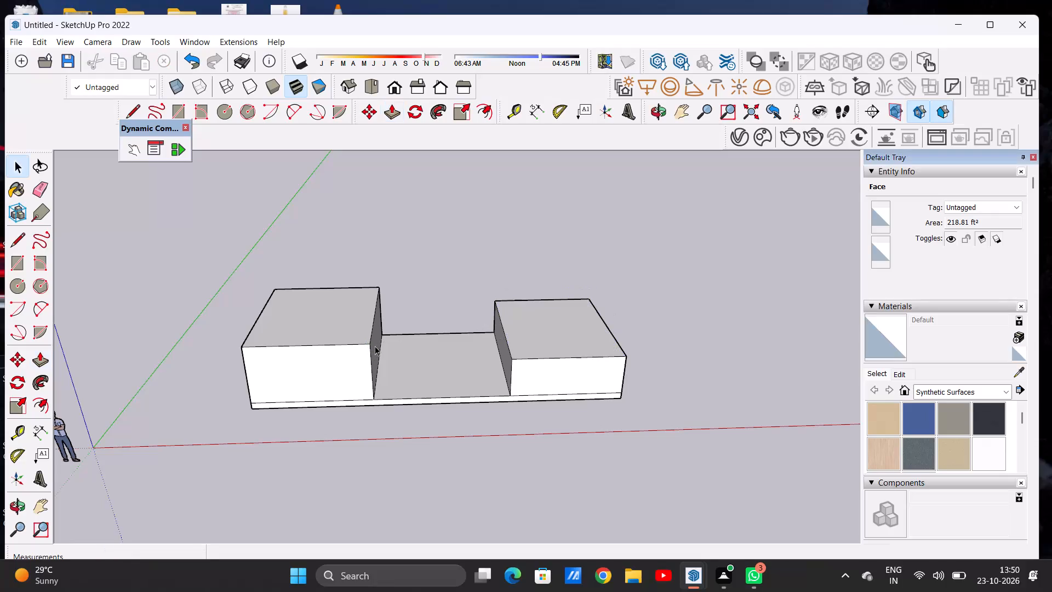
Undo the last Push/Pull on the end section farther from the origin.
scroll(383, 361, "down", 7)
middle_click_drag(395, 378, 401, 278)
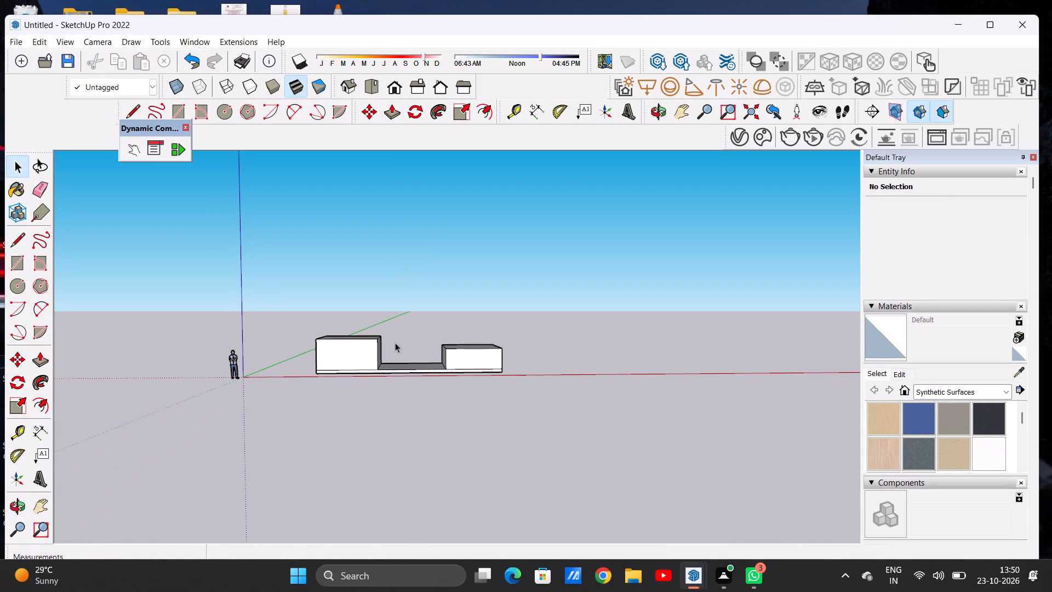
scroll(395, 343, "up", 2)
middle_click_drag(464, 347, 464, 417)
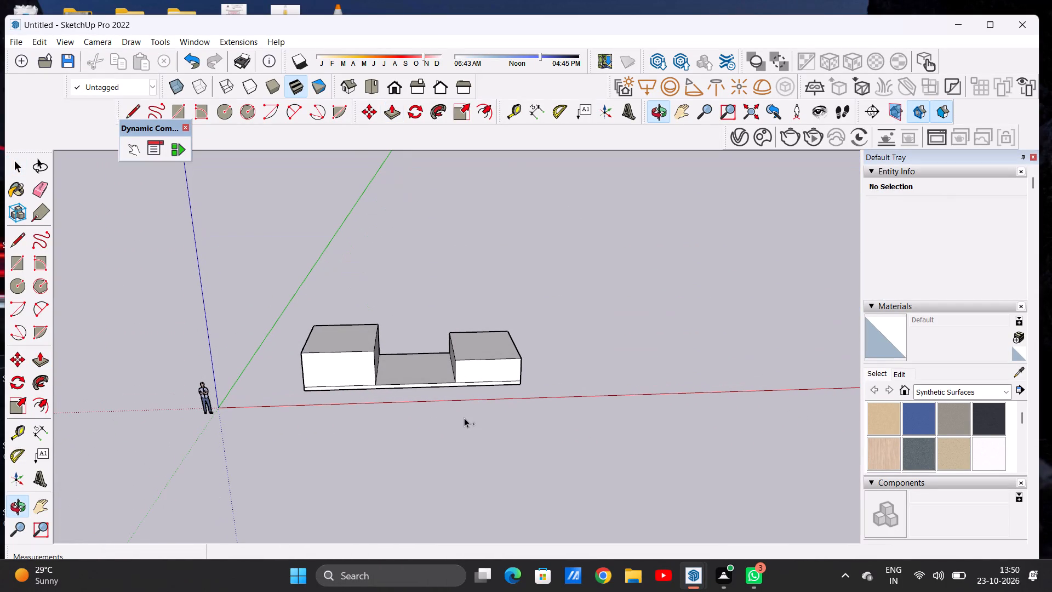
key("ctrl+z")
Push/Pull the end section farther from the origin upward by about 6' 11", level with the top of the block nearer the origin.
scroll(472, 371, "up", 3)
key("p")
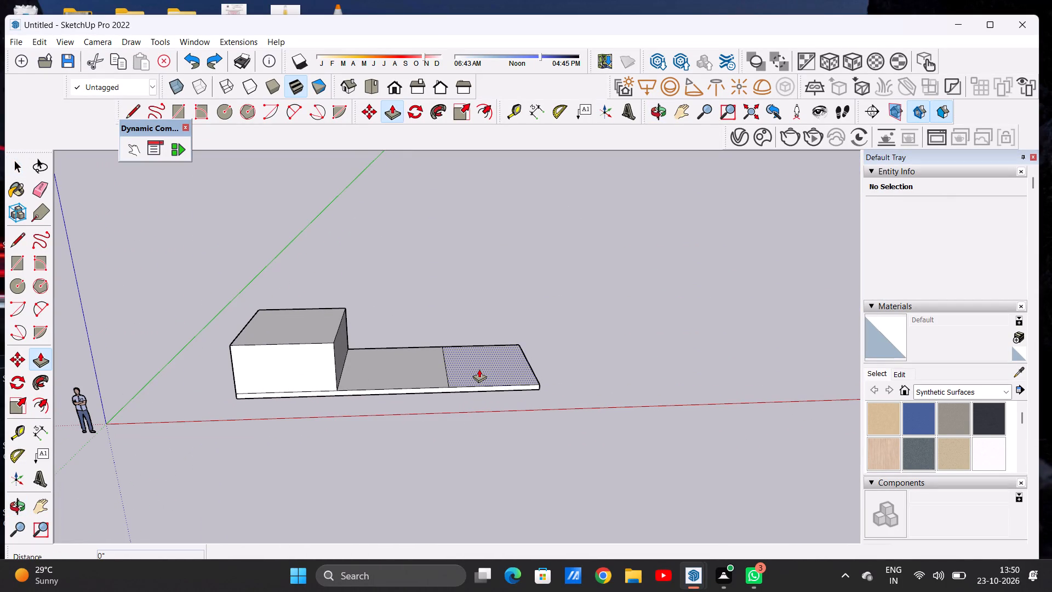
left_click(478, 368)
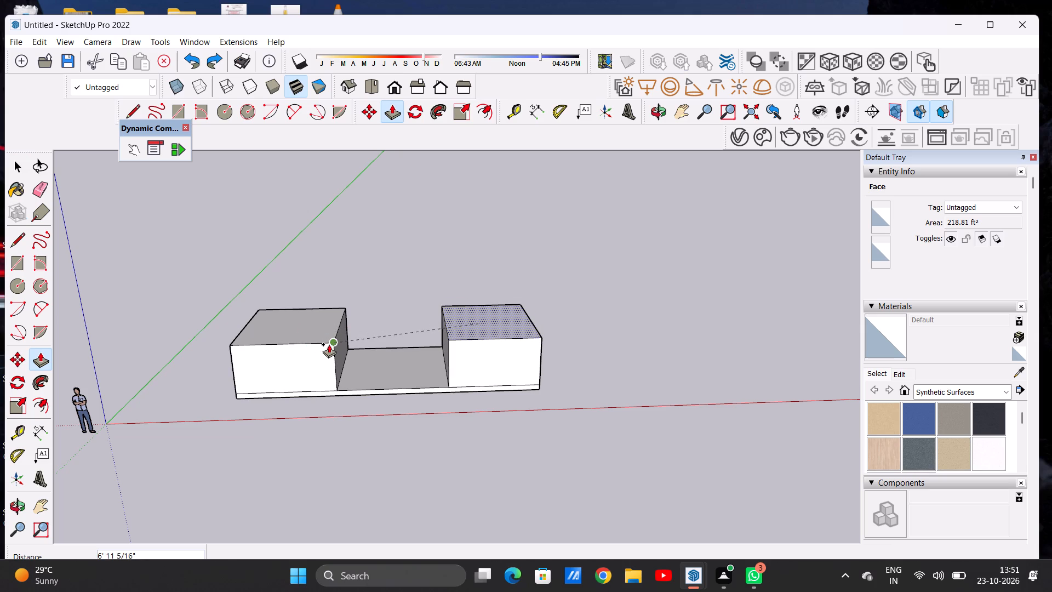
left_click(330, 344)
key("space")
Examine the two raised end blocks and the low middle section from above and from the front.
scroll(462, 368, "down", 7)
middle_click_drag(422, 388, 421, 384)
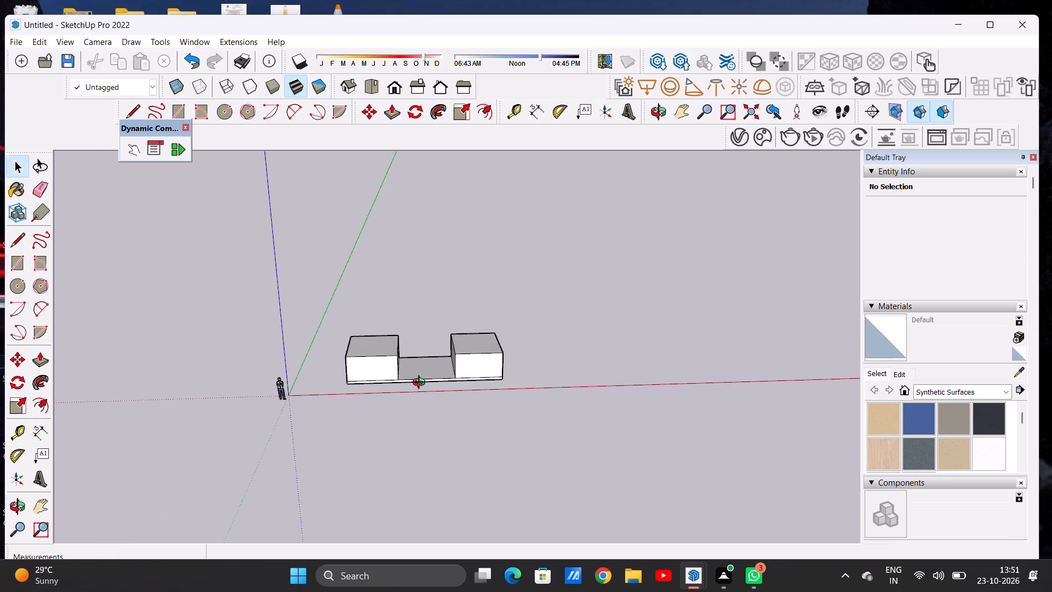
middle_click_drag(421, 384, 420, 310)
middle_click_drag(420, 304, 420, 297)
scroll(403, 340, "down", 5)
middle_click_drag(421, 322, 411, 474)
middle_click_drag(419, 346, 398, 462)
scroll(422, 349, "up", 6)
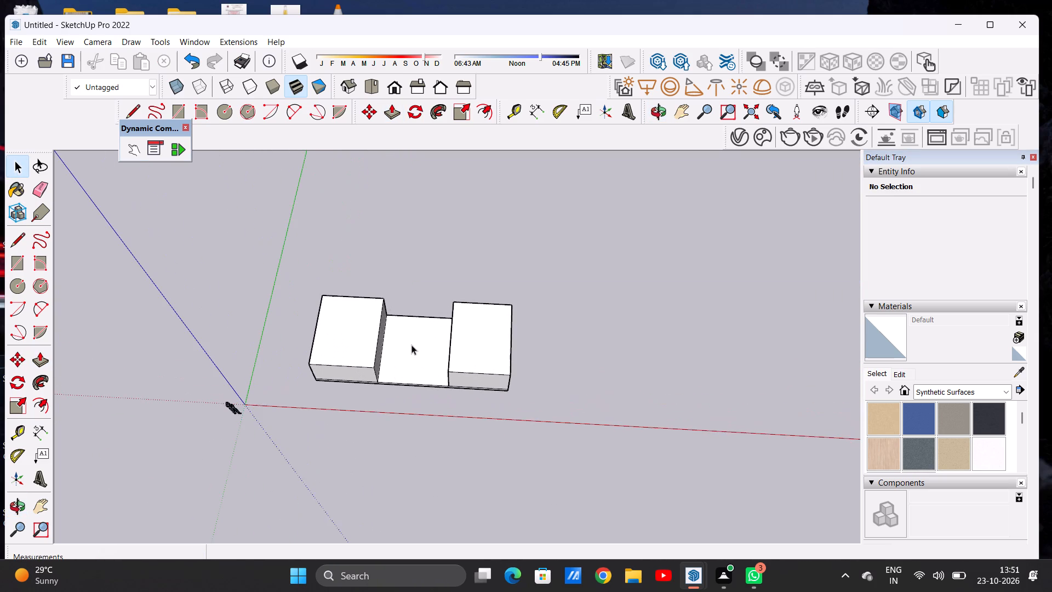
middle_click_drag(409, 344, 437, 343)
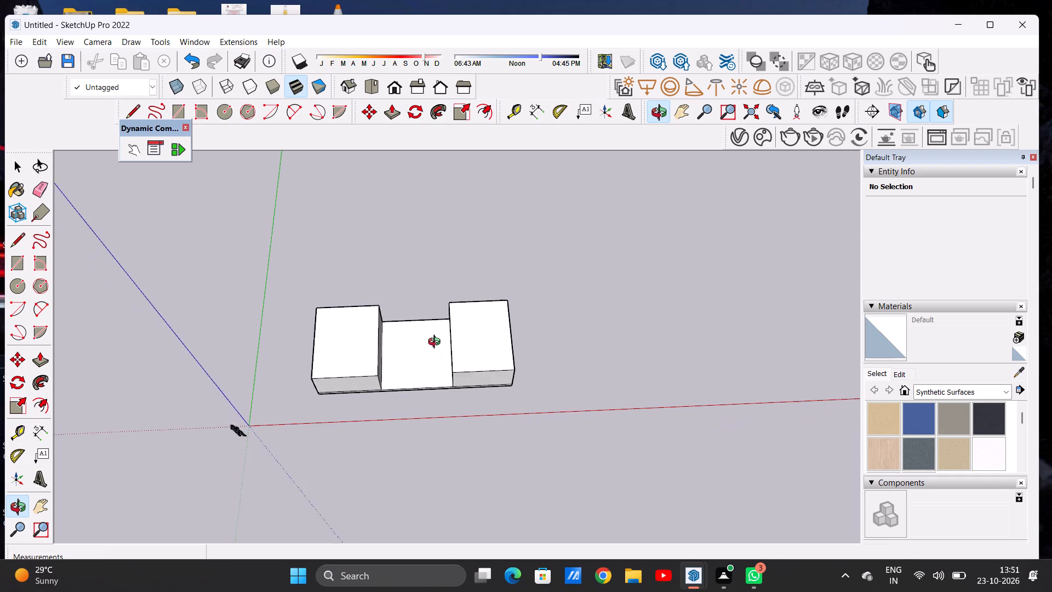
middle_click_drag(437, 343, 437, 339)
middle_click(437, 339)
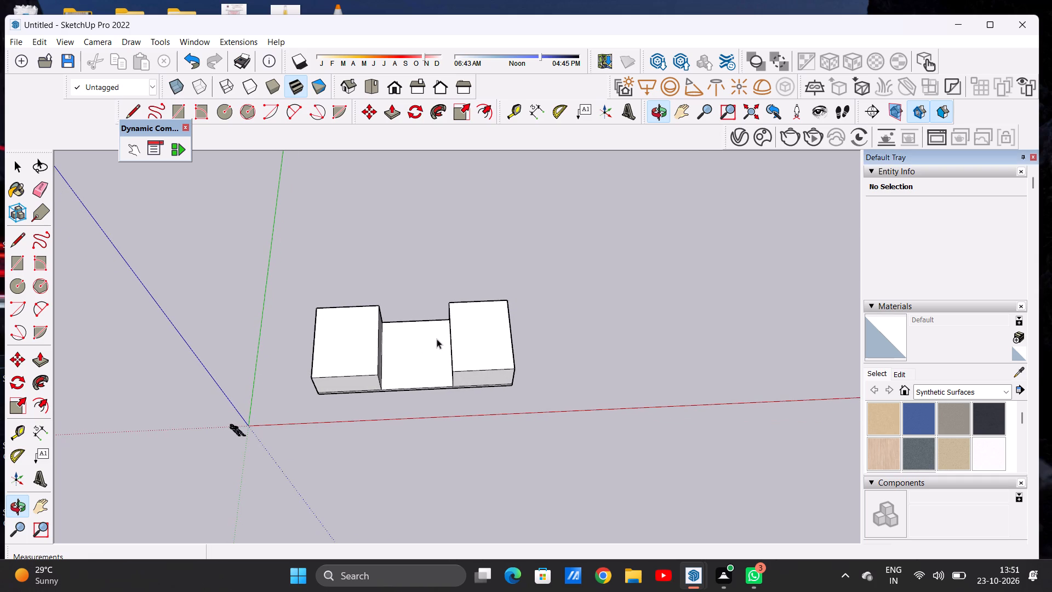
scroll(437, 339, "down", 3)
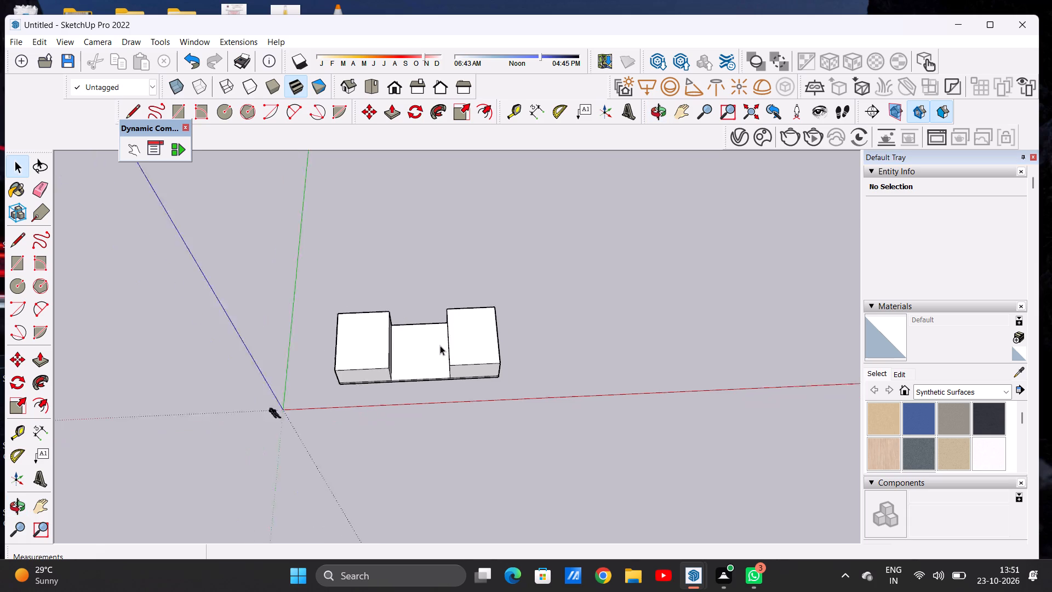
scroll(440, 345, "down", 2)
scroll(457, 358, "up", 1)
scroll(605, 351, "down", 6)
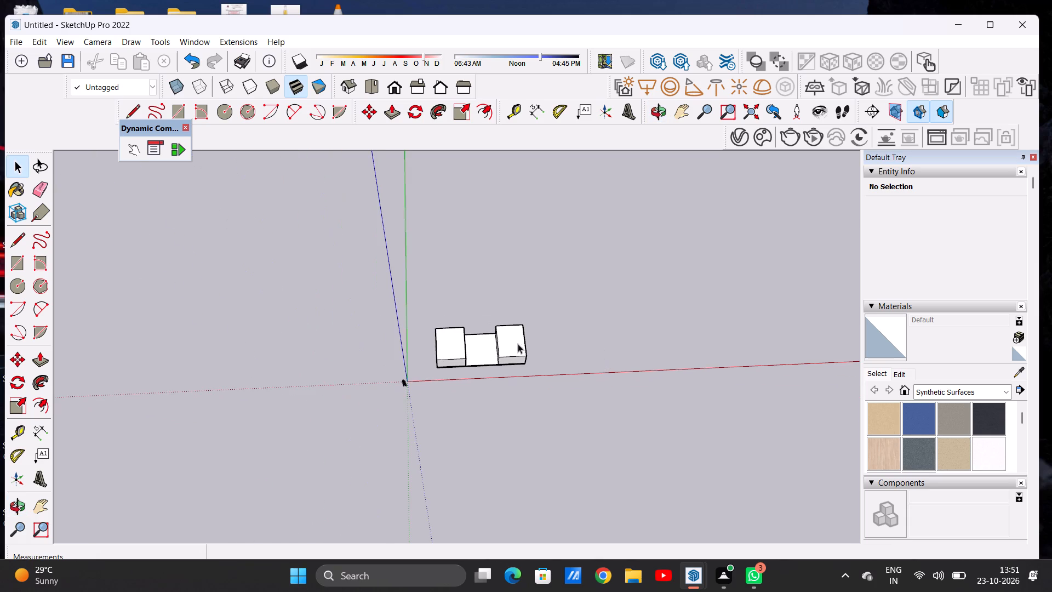
scroll(499, 345, "up", 7)
middle_click_drag(531, 367, 531, 263)
scroll(463, 395, "up", 7)
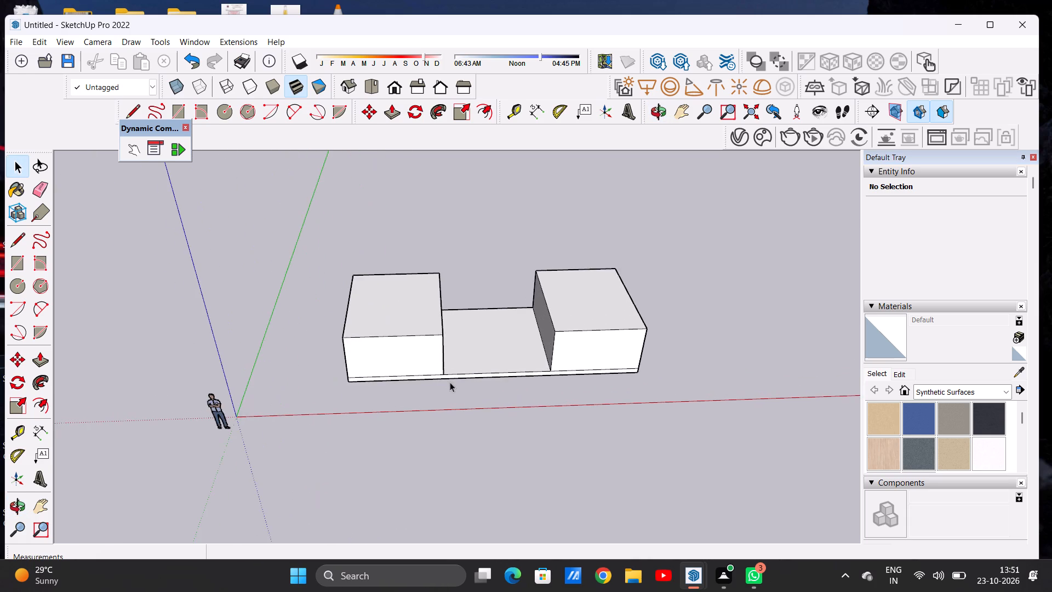
middle_click_drag(451, 382, 443, 274)
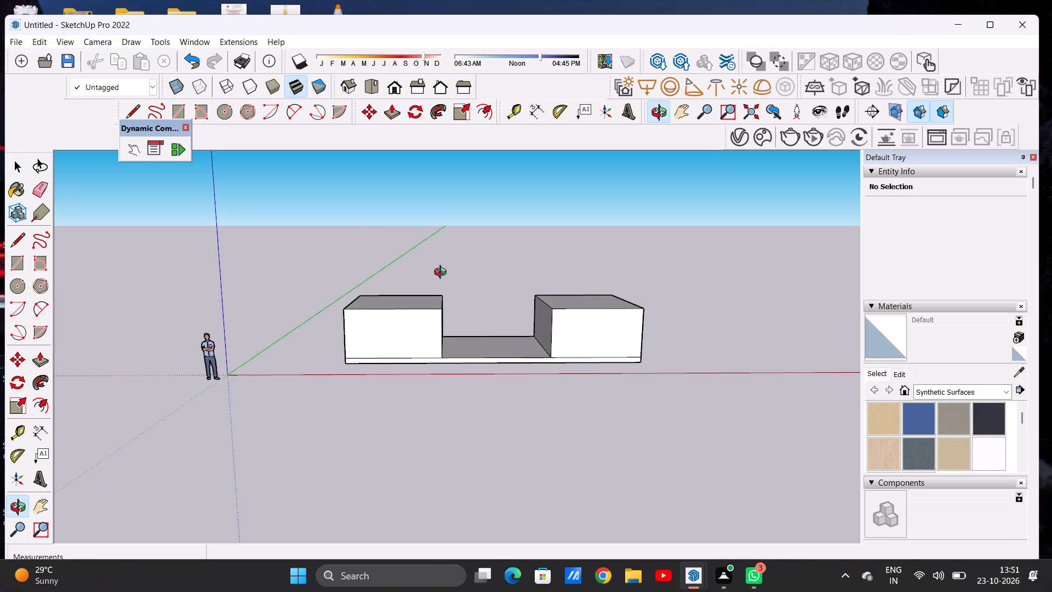
middle_click_drag(443, 274, 425, 276)
scroll(487, 332, "up", 2)
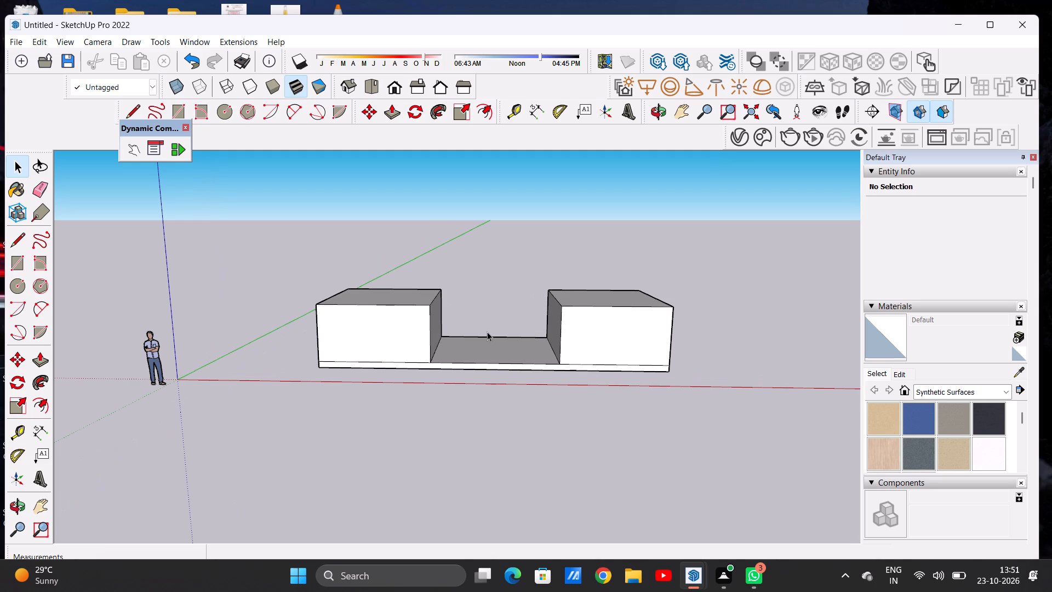
scroll(511, 361, "down", 1)
scroll(544, 336, "up", 6)
scroll(544, 336, "down", 1)
scroll(544, 336, "up", 1)
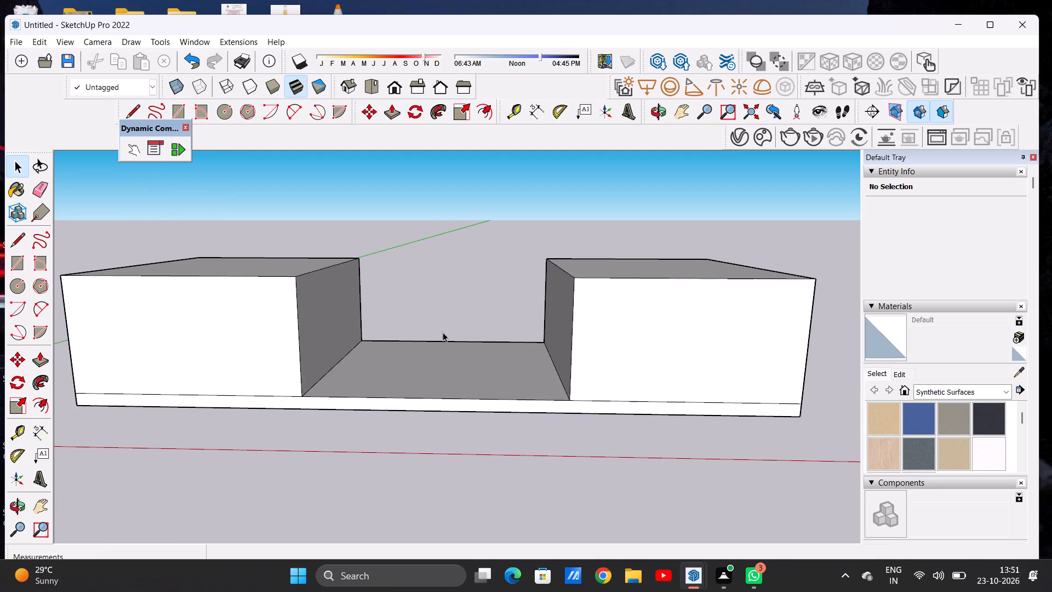
middle_click_drag(468, 329, 468, 389)
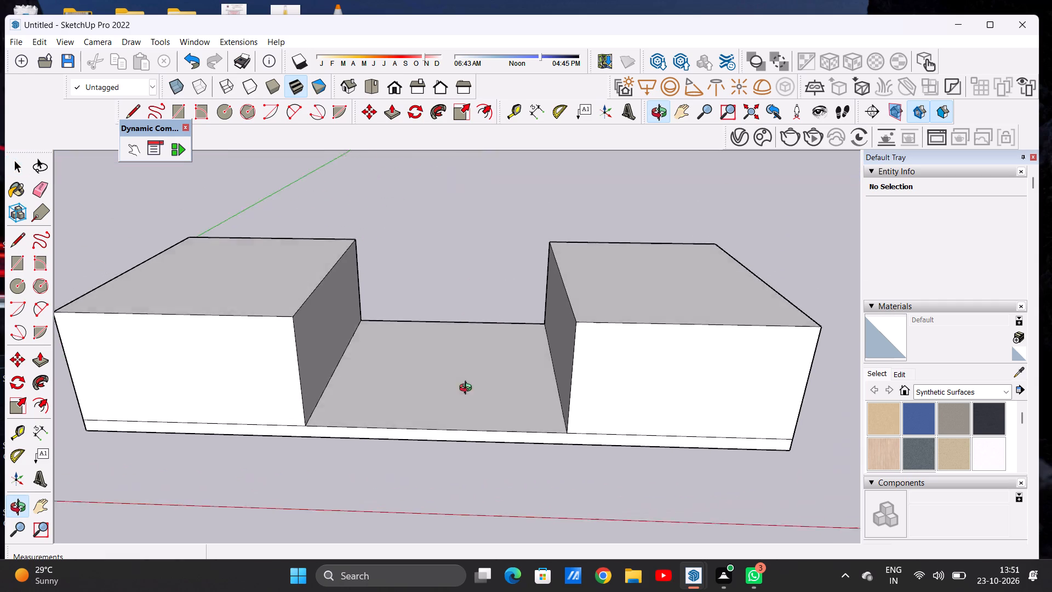
middle_click_drag(468, 389, 469, 423)
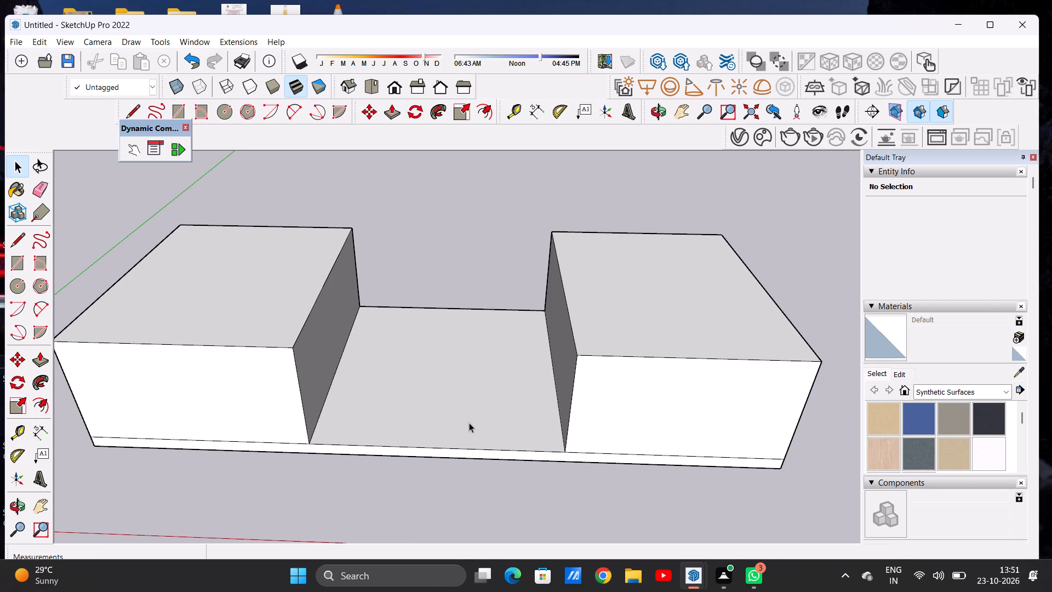
scroll(471, 419, "down", 7)
scroll(511, 394, "down", 11)
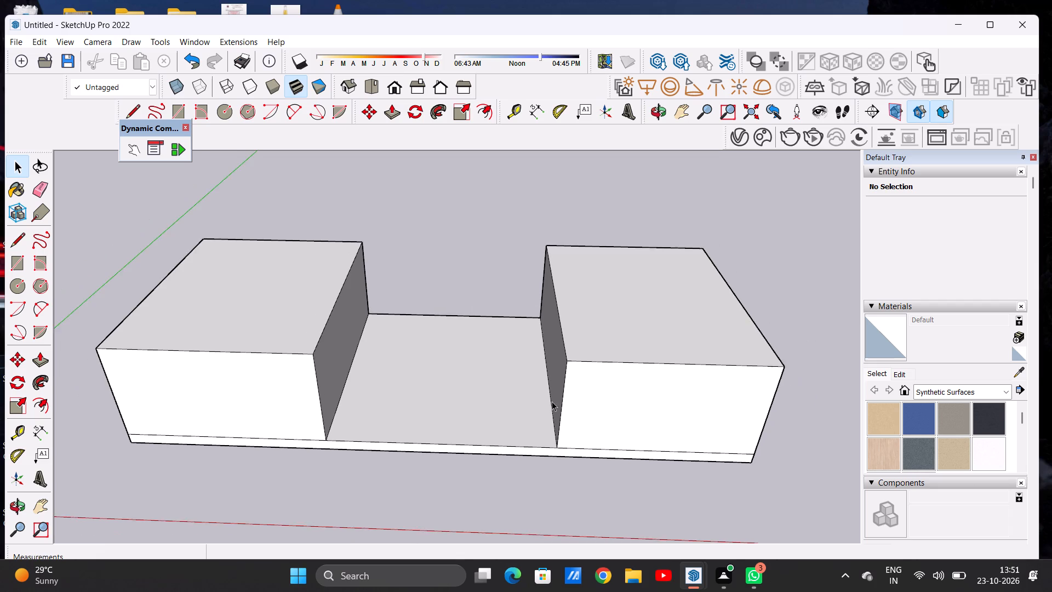
scroll(553, 401, "down", 3)
scroll(515, 352, "up", 5)
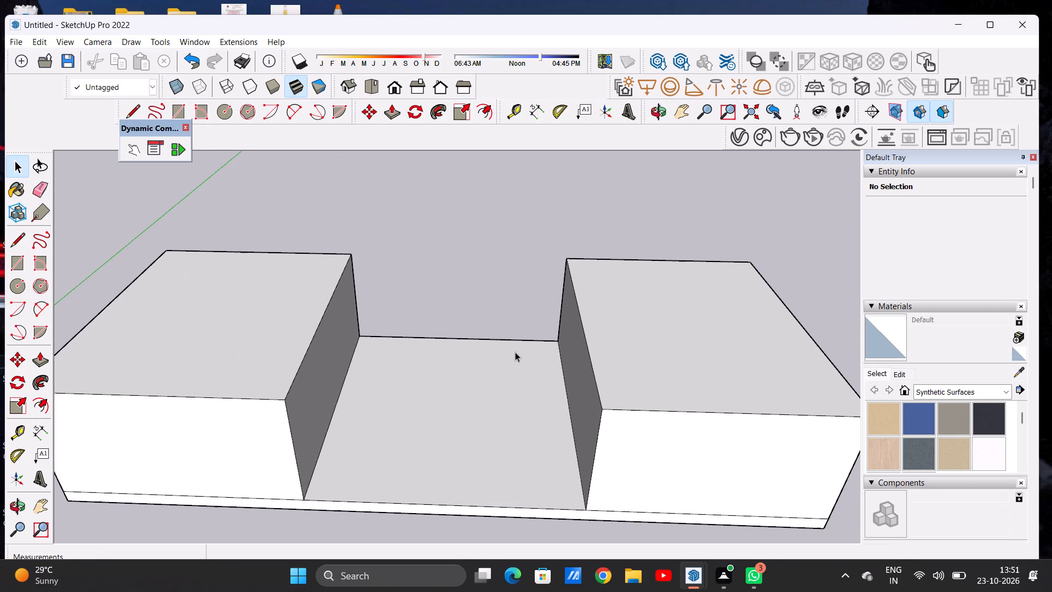
scroll(510, 374, "down", 2)
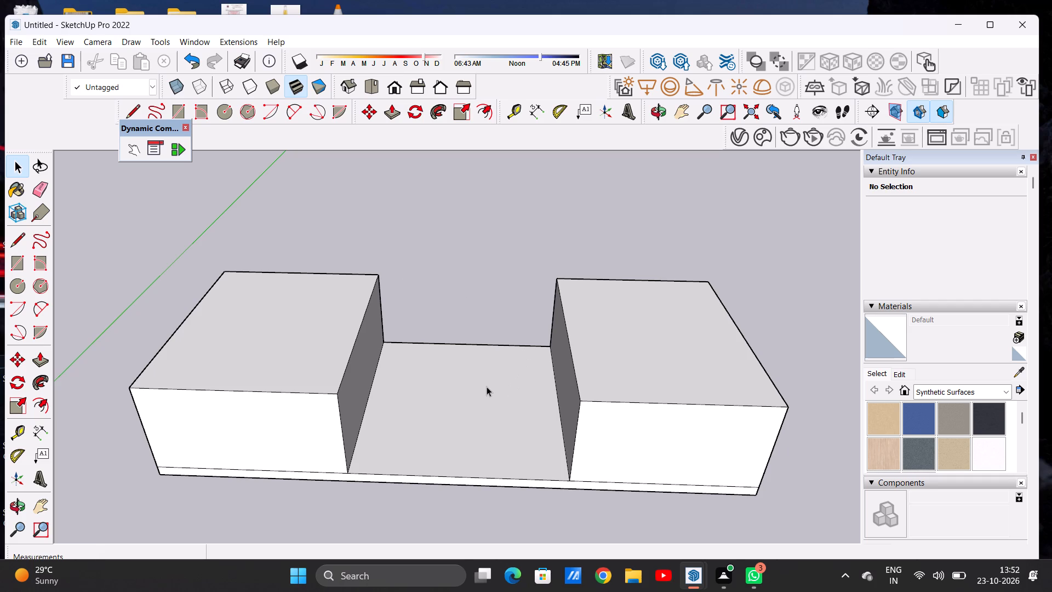
scroll(485, 412, "down", 13)
scroll(485, 414, "down", 20)
scroll(485, 414, "down", 3)
middle_click_drag(494, 438, 489, 309)
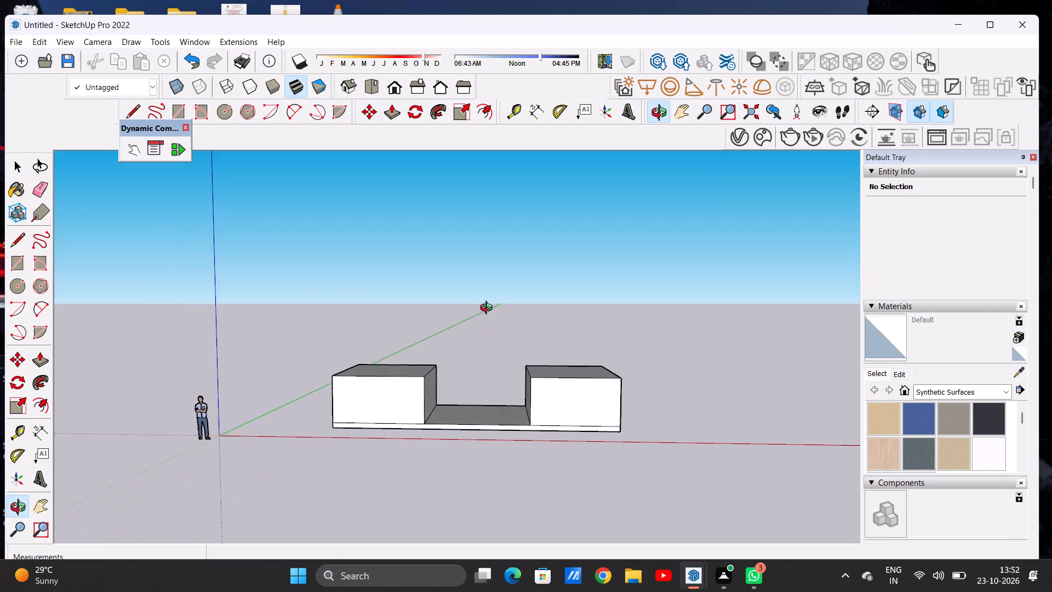
middle_click_drag(489, 309, 492, 304)
scroll(403, 407, "up", 7)
scroll(403, 407, "down", 4)
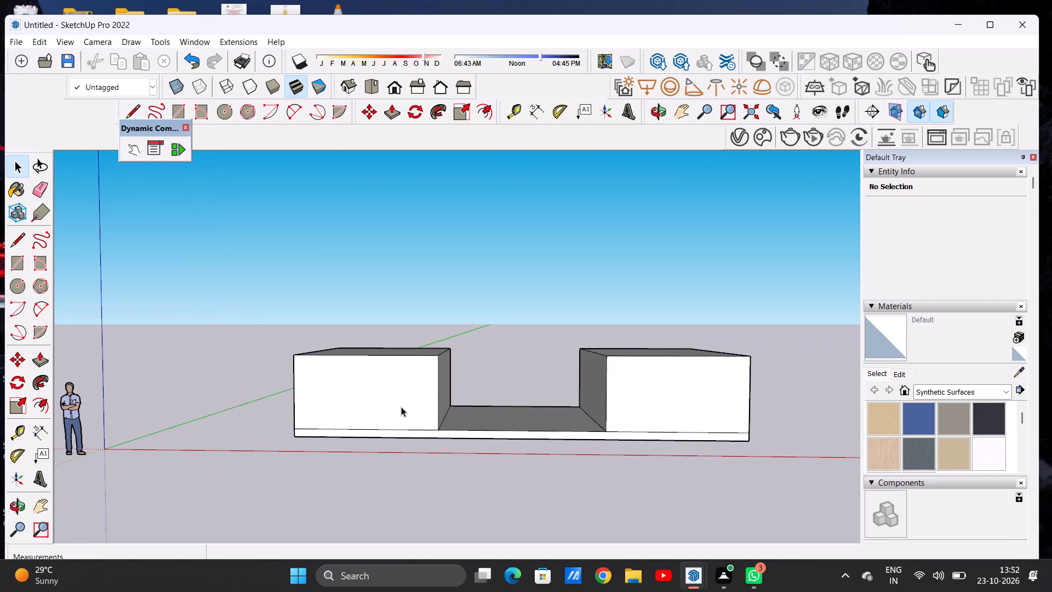
middle_click_drag(345, 409, 356, 402)
middle_click(374, 402)
middle_click(374, 401)
middle_click(378, 397)
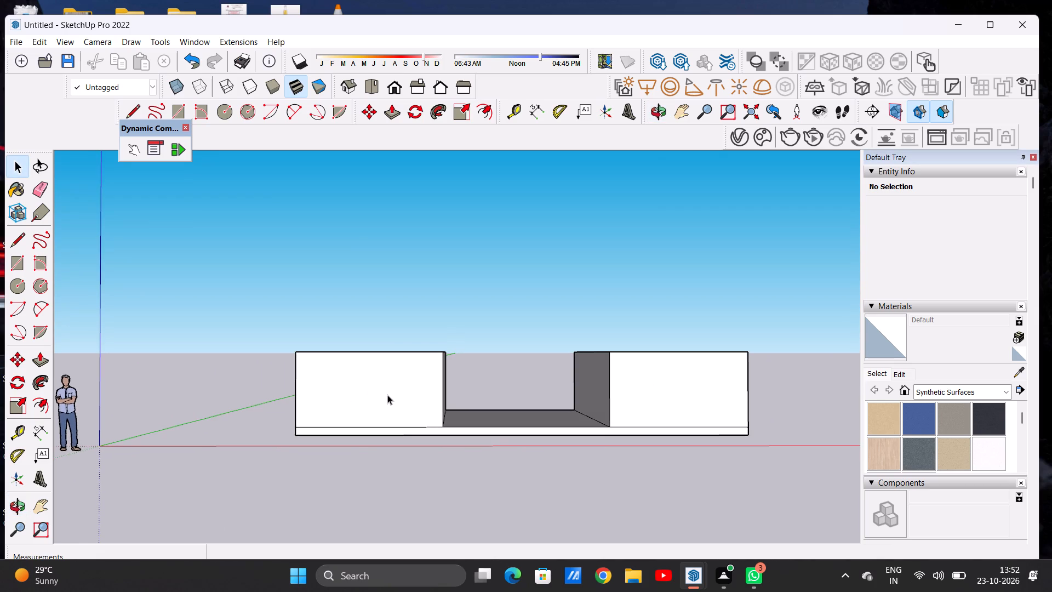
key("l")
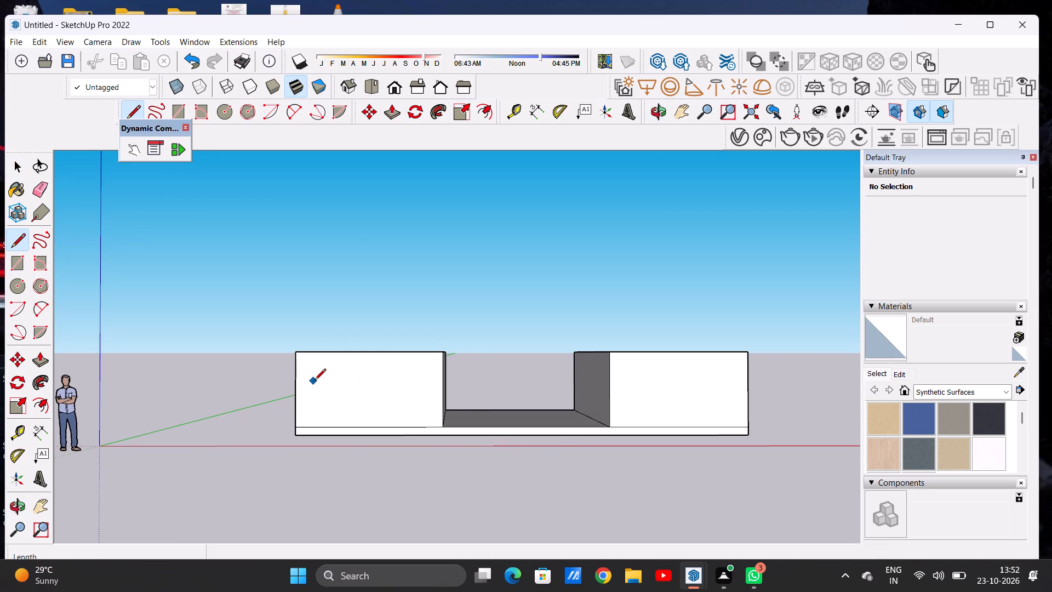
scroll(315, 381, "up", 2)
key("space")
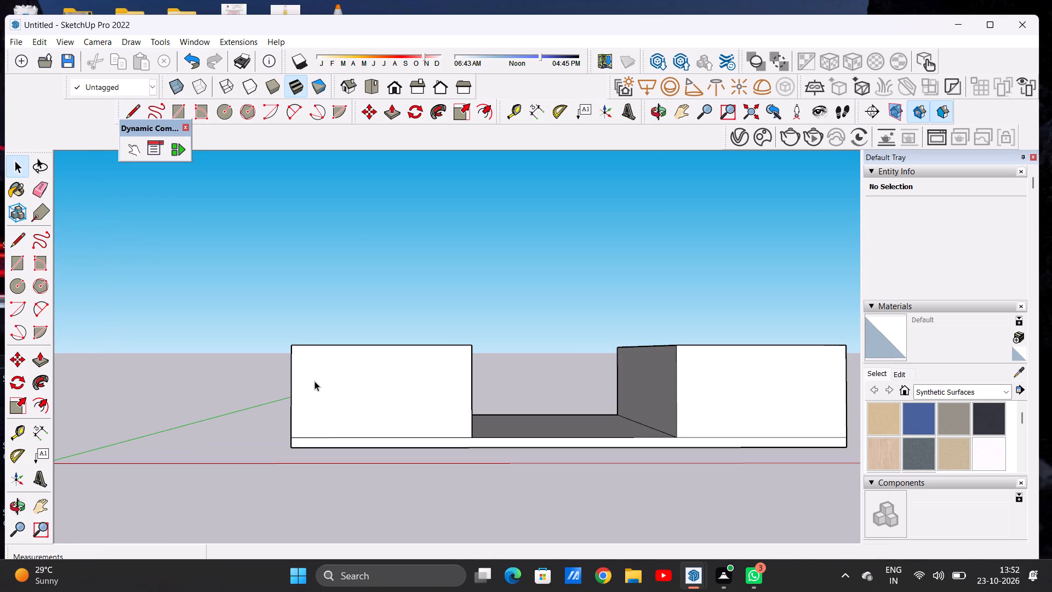
Erase the horizontal edge between the slab and the block nearer the origin on the front face.
key("e")
left_click(393, 437)
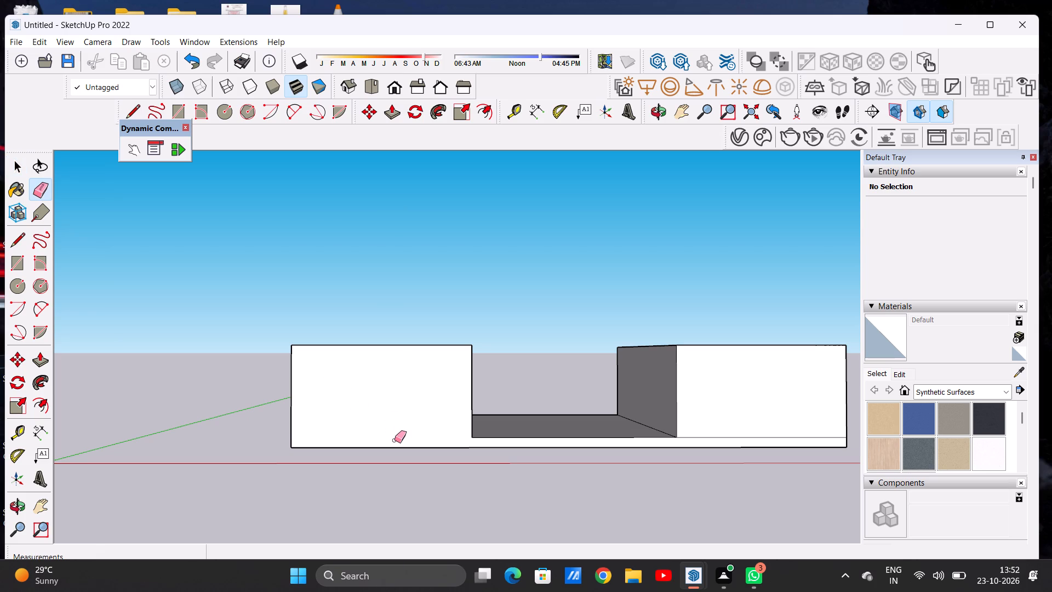
key("space")
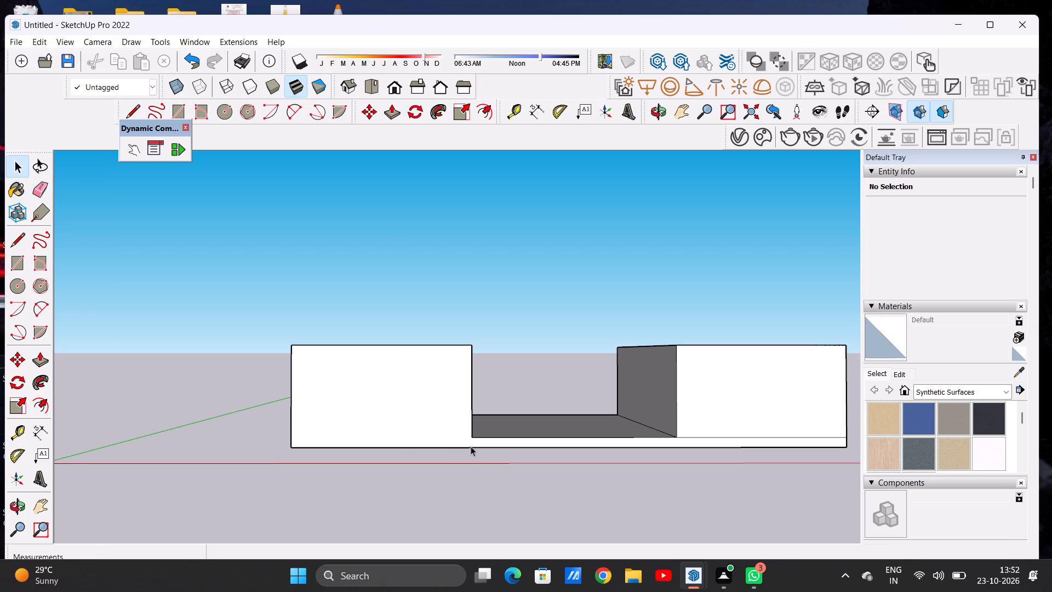
Draw two 9" vertical lines on the slab's front face, from each block's inner bottom corner down to the slab's bottom edge.
key("l")
scroll(472, 447, "up", 7)
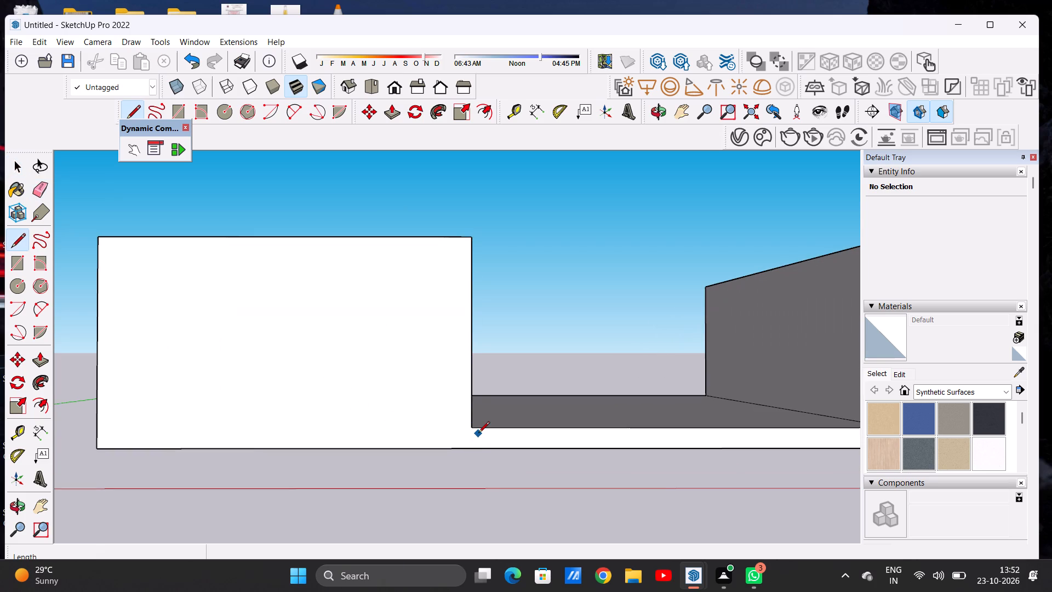
left_click(477, 431)
left_click(472, 452)
scroll(440, 436, "down", 6)
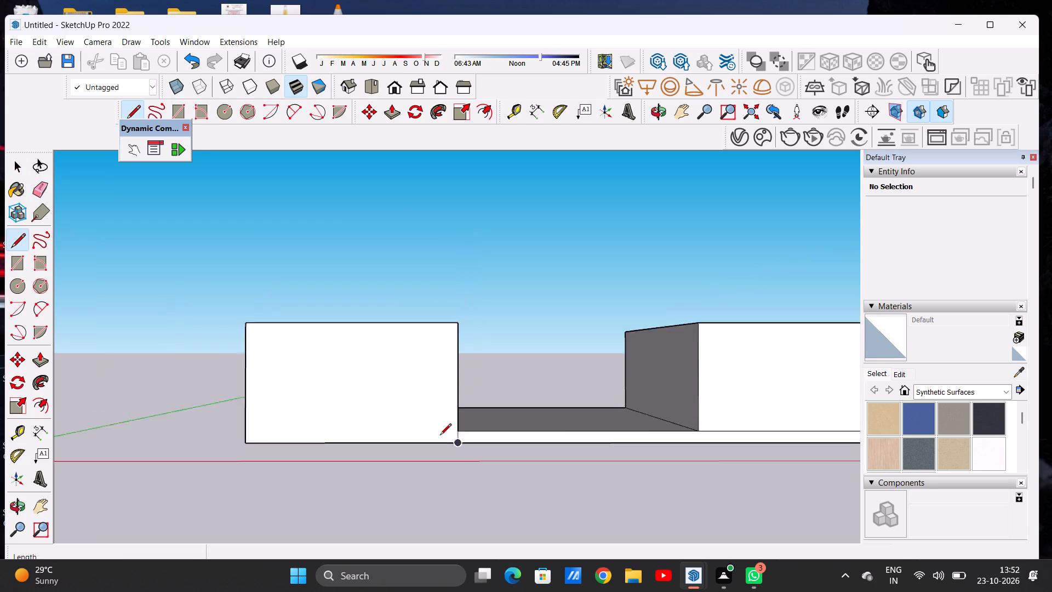
scroll(440, 436, "down", 2)
scroll(643, 435, "up", 6)
scroll(699, 449, "up", 3)
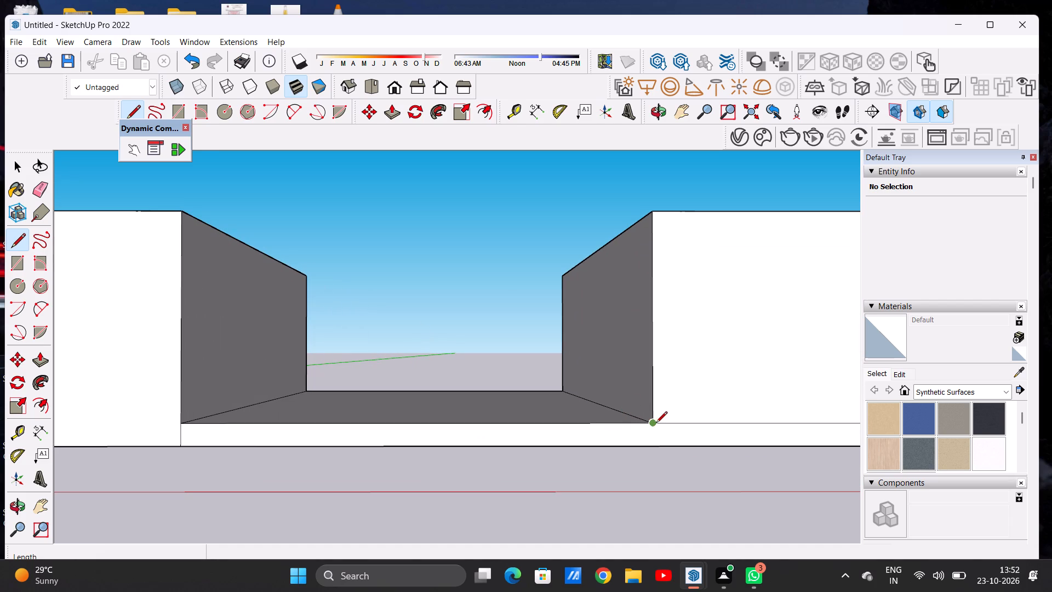
left_click(655, 424)
left_click(654, 445)
key("space")
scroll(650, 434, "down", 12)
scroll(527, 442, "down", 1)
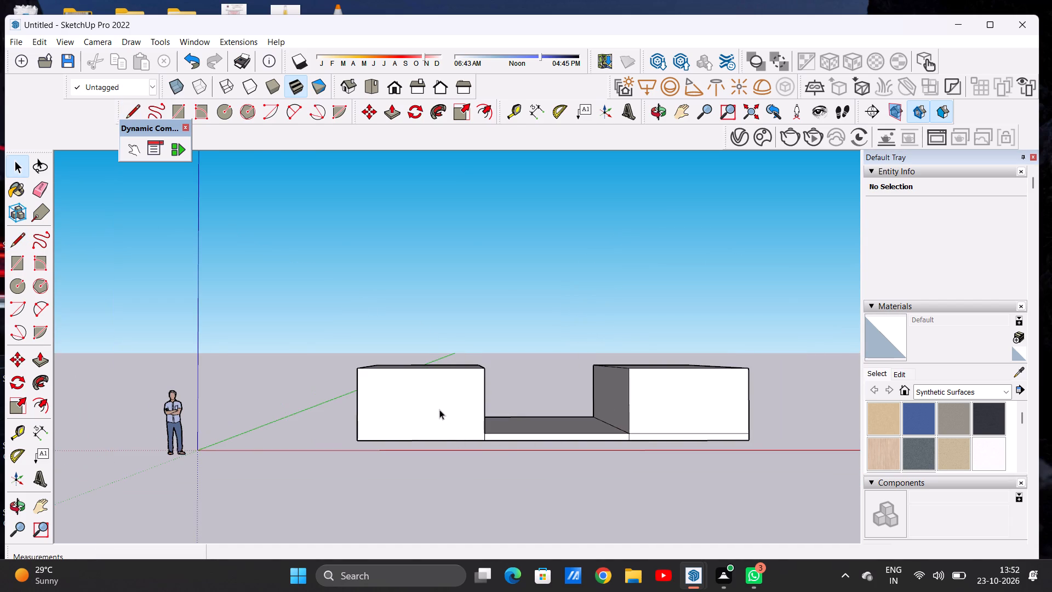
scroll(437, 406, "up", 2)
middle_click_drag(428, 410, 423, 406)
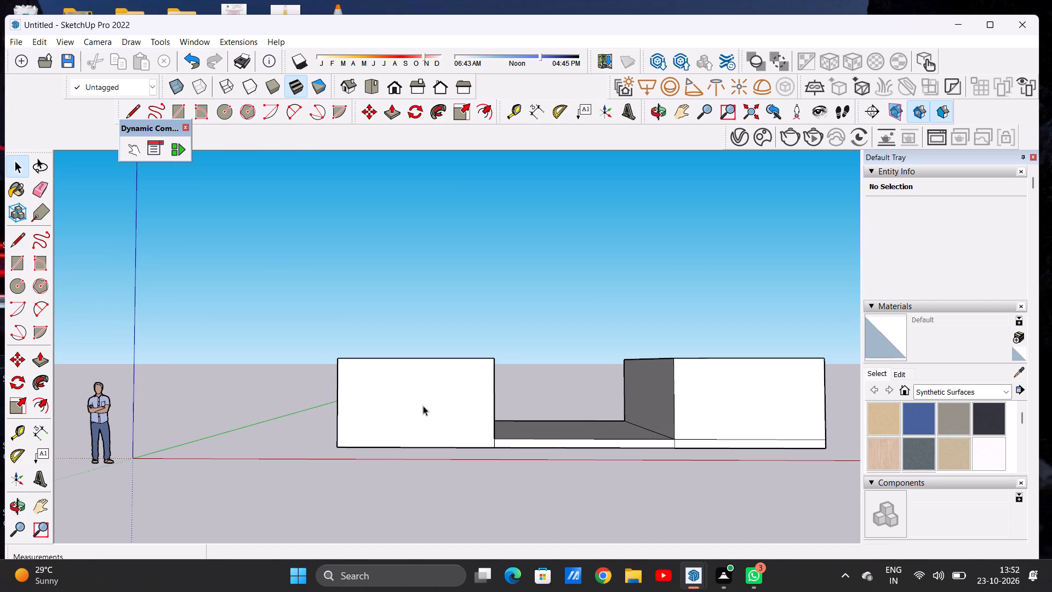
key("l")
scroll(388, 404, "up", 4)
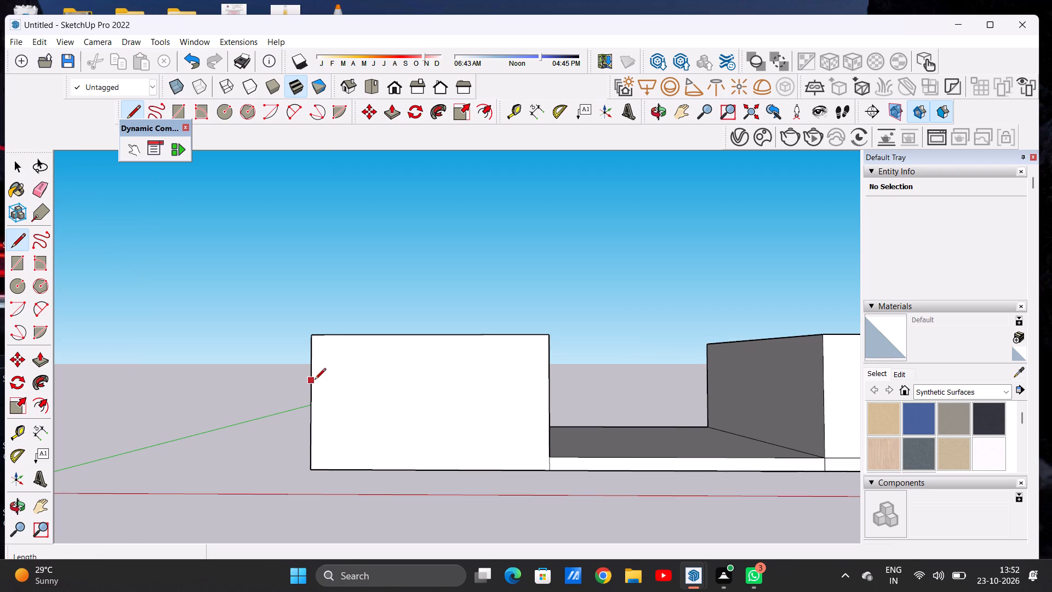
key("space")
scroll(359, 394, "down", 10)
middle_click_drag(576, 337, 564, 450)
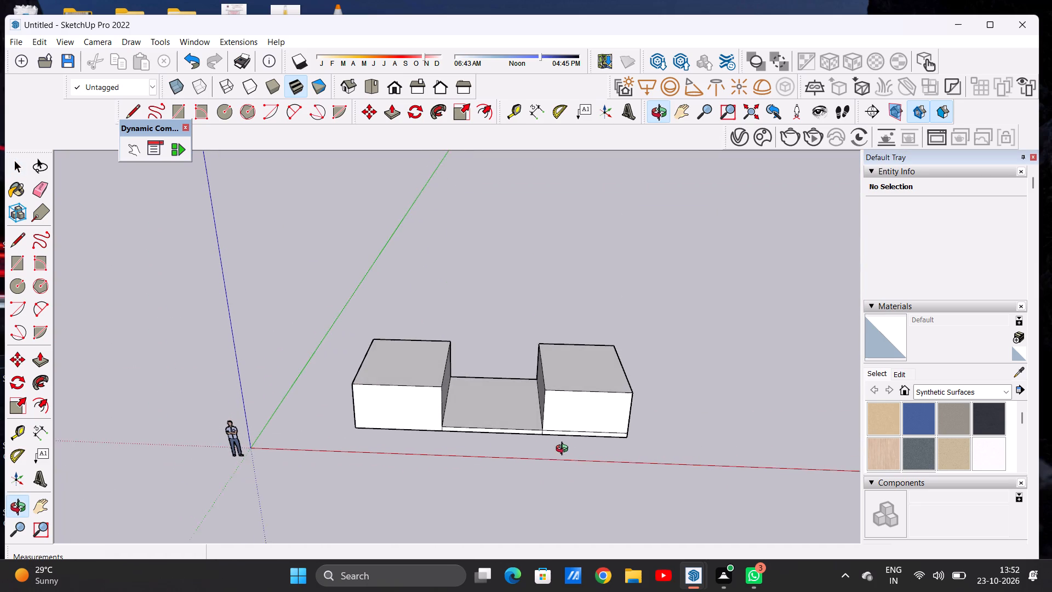
Push/Pull the top faces of both end blocks down by about 1' 3", keeping the two tops level.
middle_click_drag(564, 450, 568, 452)
key("p")
scroll(424, 377, "up", 7)
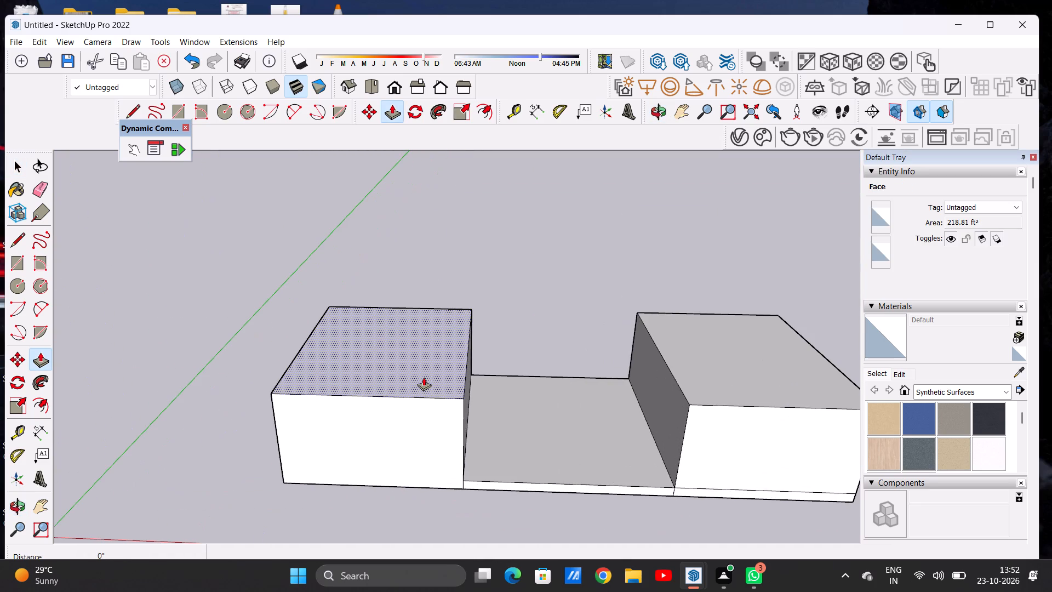
left_click(424, 377)
left_click(423, 392)
left_click(713, 383)
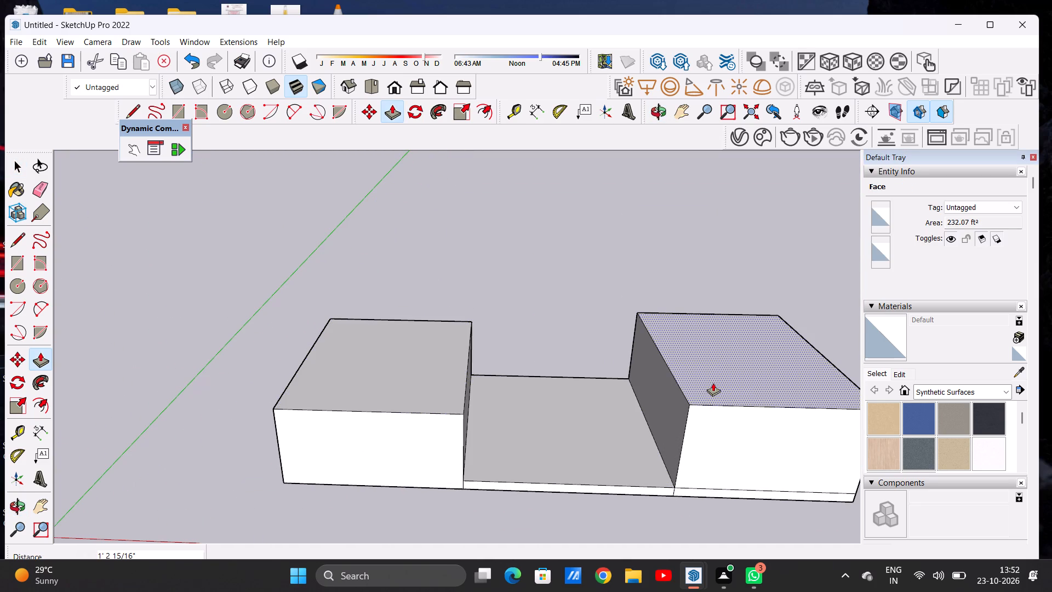
left_click(467, 411)
key("space")
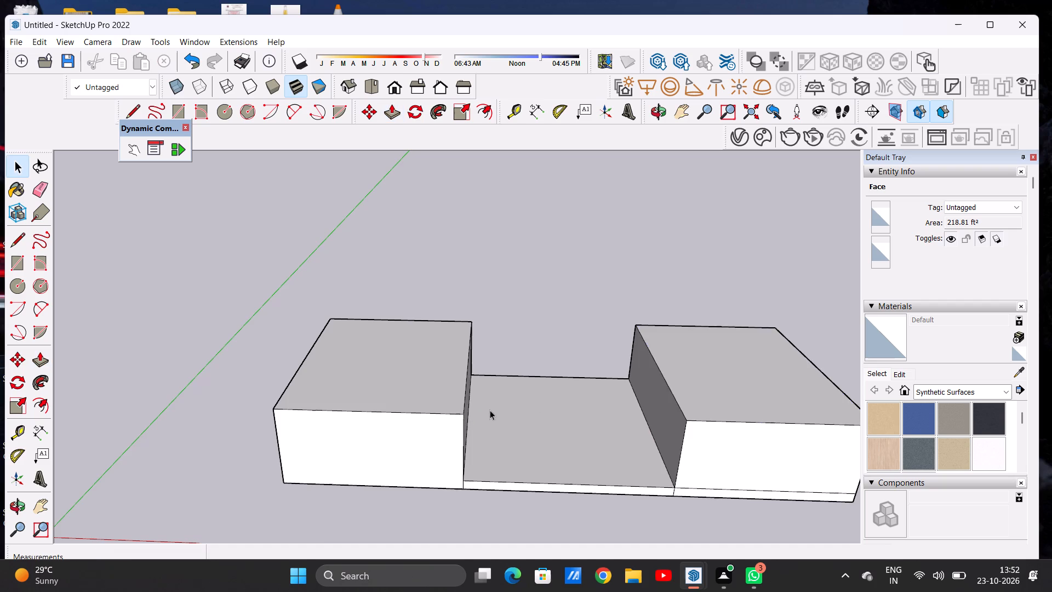
Draw a horizontal line about 13' 7" long across the upper front face of the block nearer the origin.
scroll(498, 415, "down", 8)
middle_click_drag(490, 434, 505, 341)
scroll(479, 424, "up", 3)
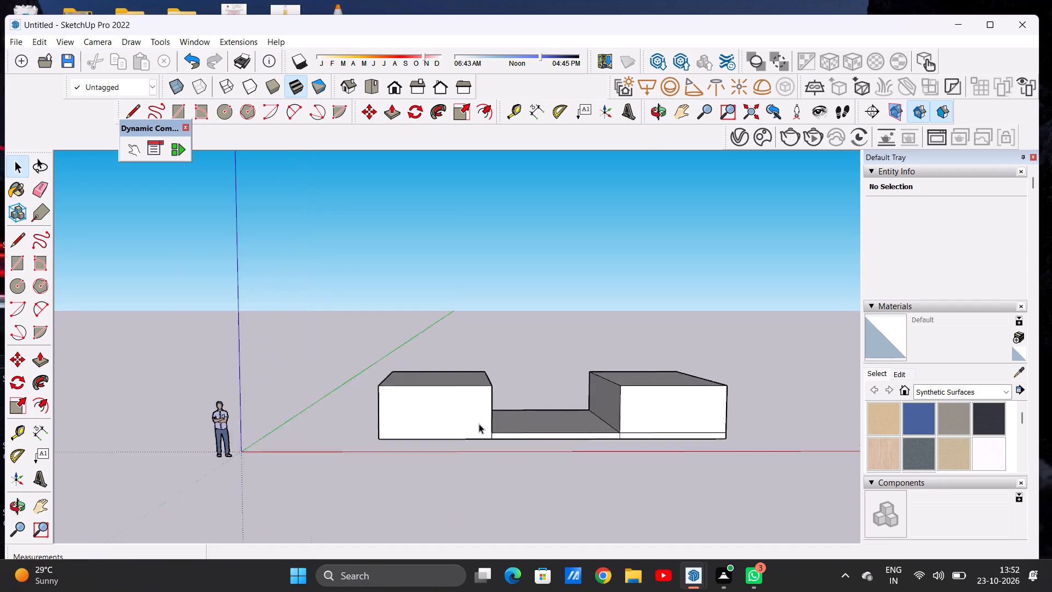
scroll(479, 424, "up", 3)
middle_click_drag(445, 439, 444, 405)
scroll(448, 403, "up", 1)
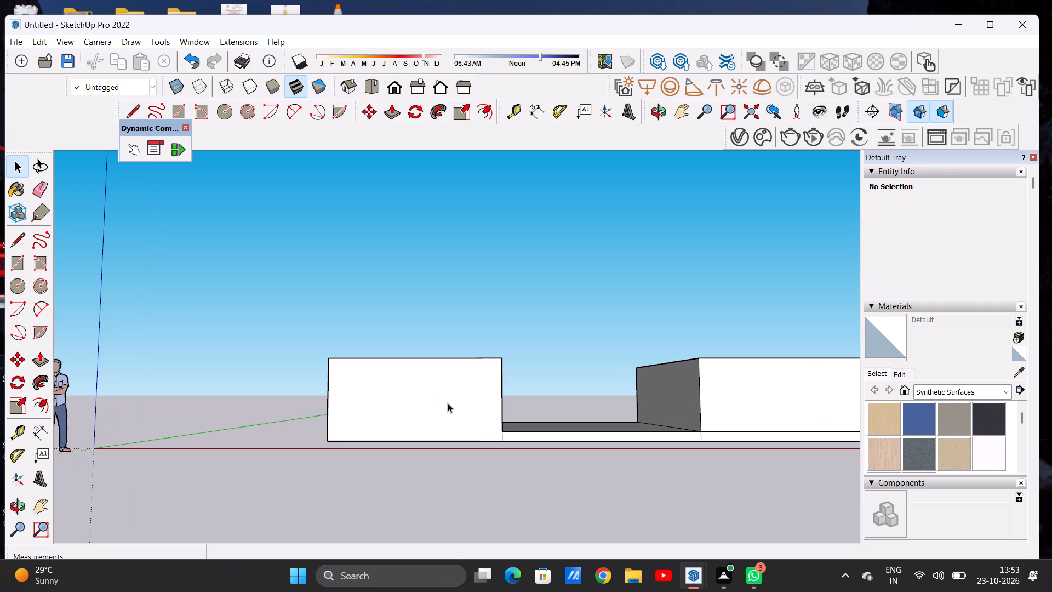
key("l")
left_click(328, 380)
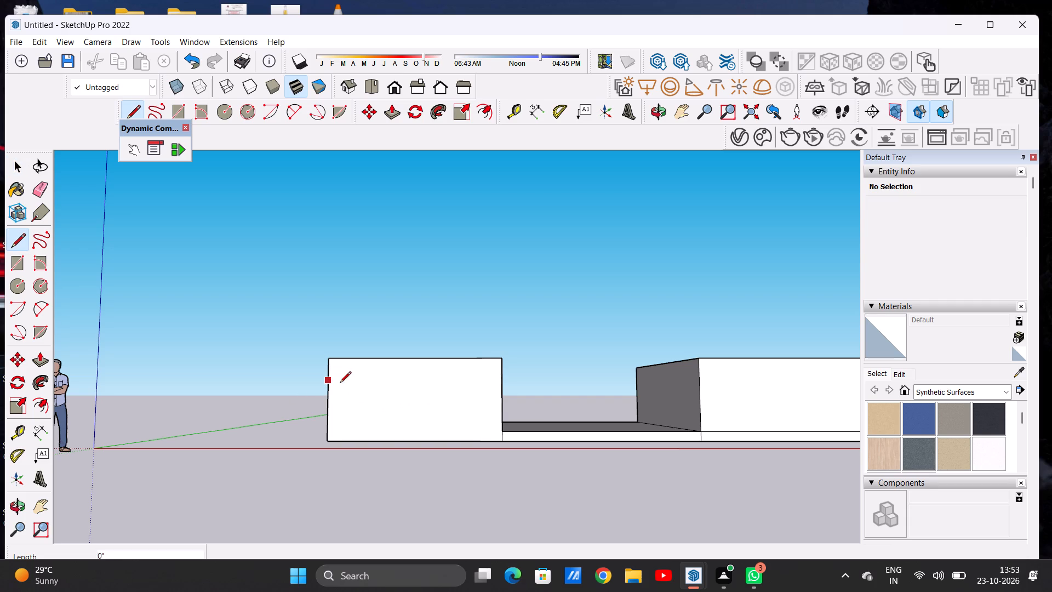
left_click(500, 379)
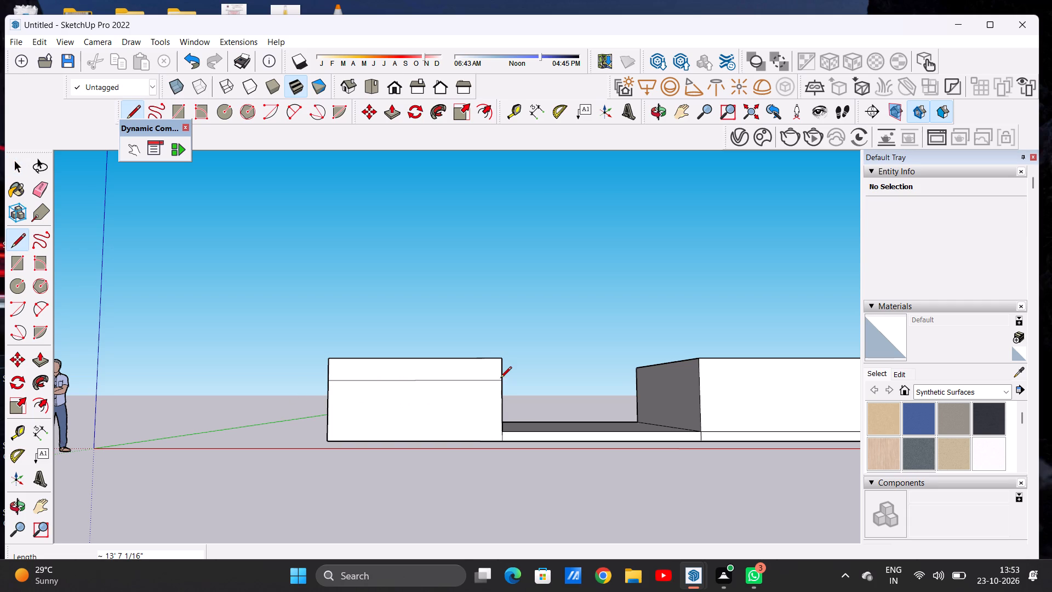
Draw a second full-width horizontal line on the same front face, between the first line and the block's top edge.
scroll(500, 379, "up", 1)
scroll(305, 373, "up", 4)
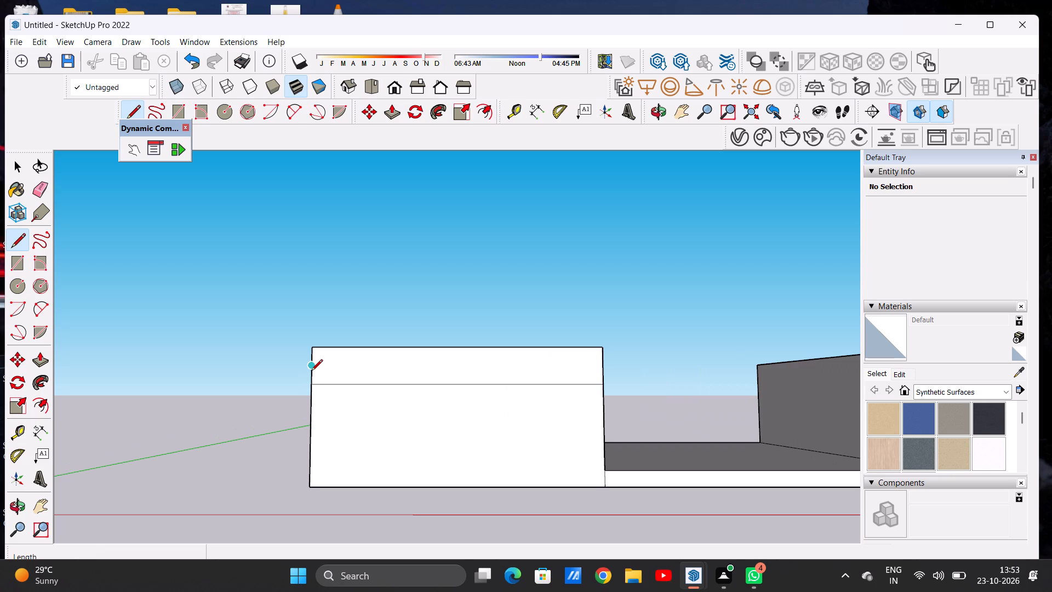
scroll(311, 372, "up", 5)
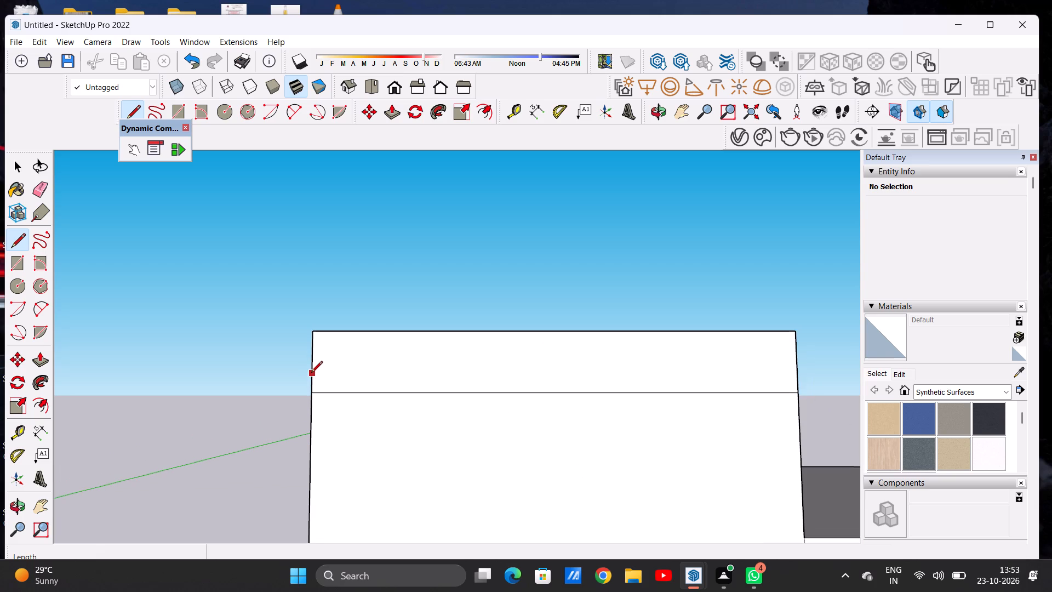
left_click(311, 373)
scroll(399, 378, "down", 12)
scroll(573, 378, "up", 7)
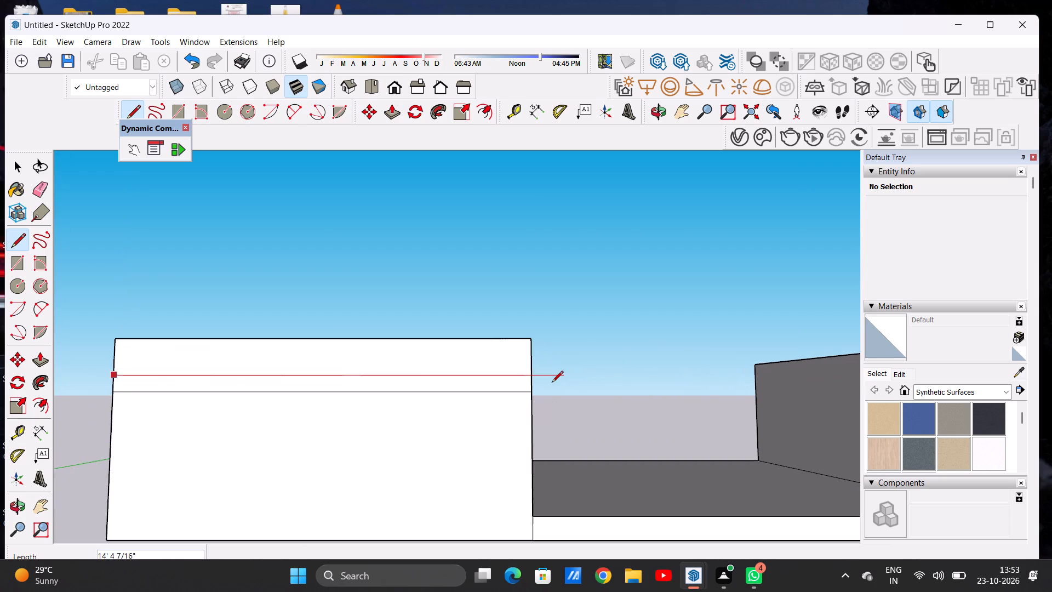
scroll(552, 383, "up", 5)
left_click(509, 363)
key("space")
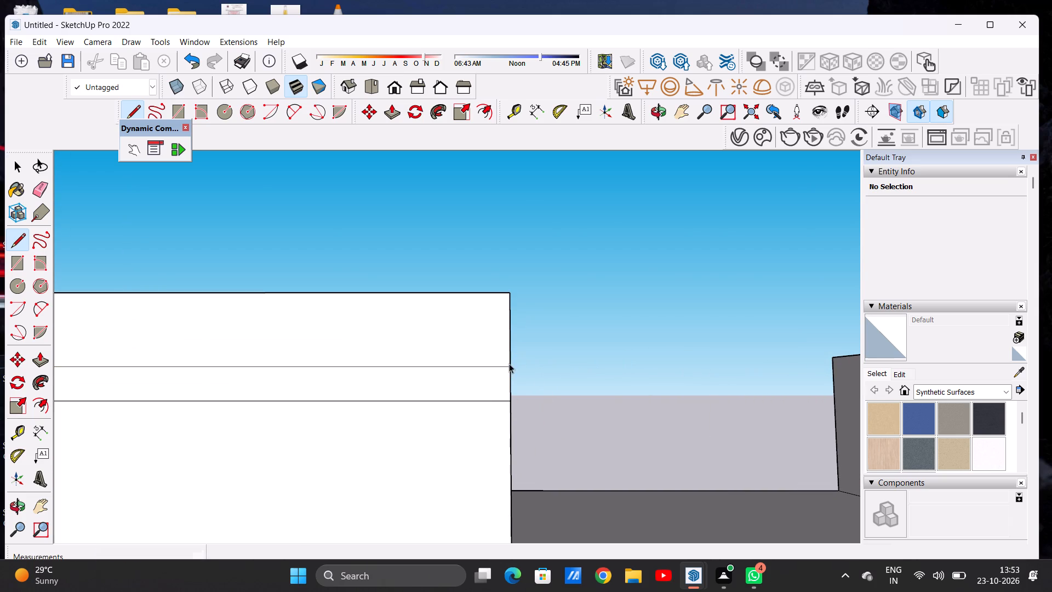
scroll(514, 410, "down", 2)
scroll(514, 410, "up", 1)
scroll(514, 410, "down", 16)
scroll(494, 395, "up", 1)
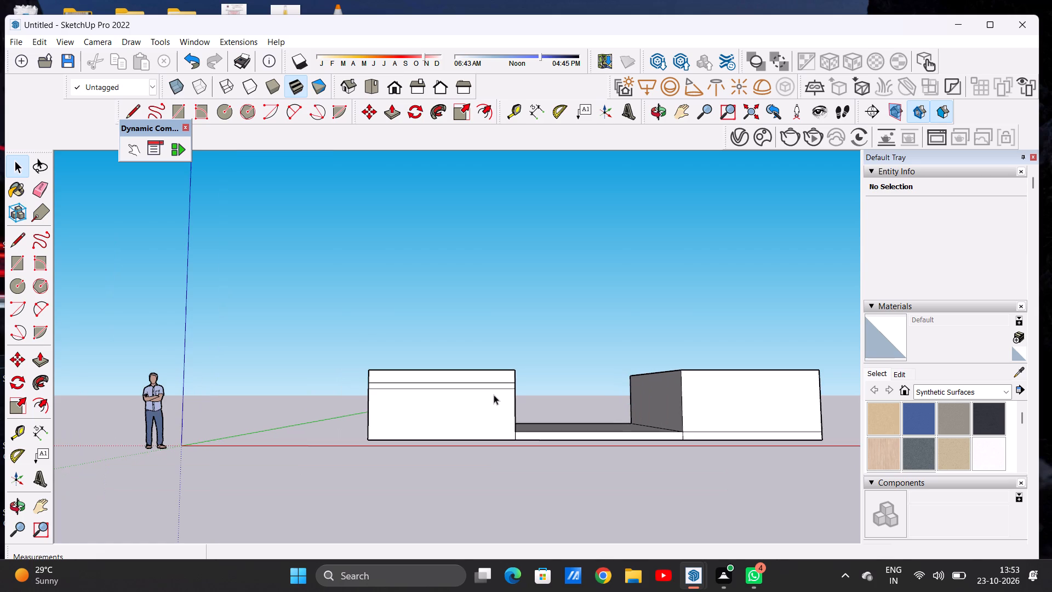
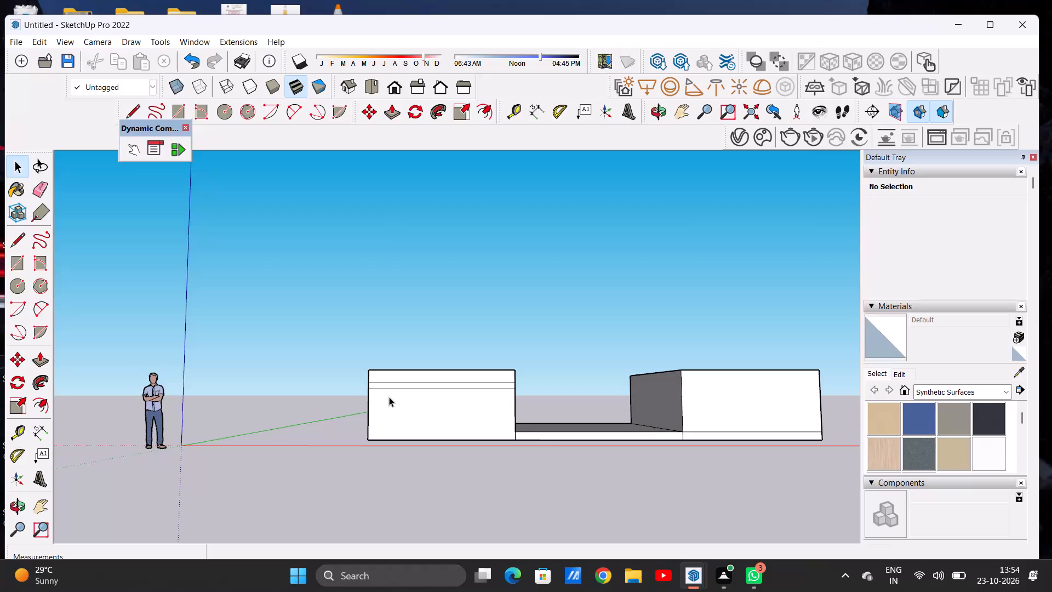
Draw a rectangle about 8' 1" by 3' 9" on the banded block's front face, with its base on the bottom edge.
scroll(398, 389, "up", 1)
scroll(398, 389, "down", 20)
scroll(422, 417, "up", 11)
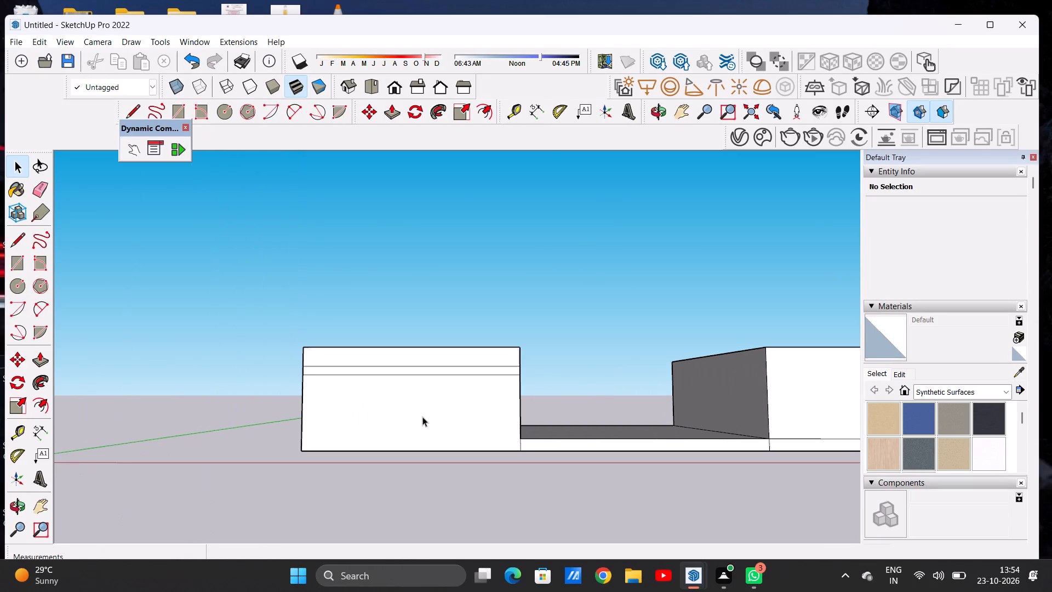
key("r")
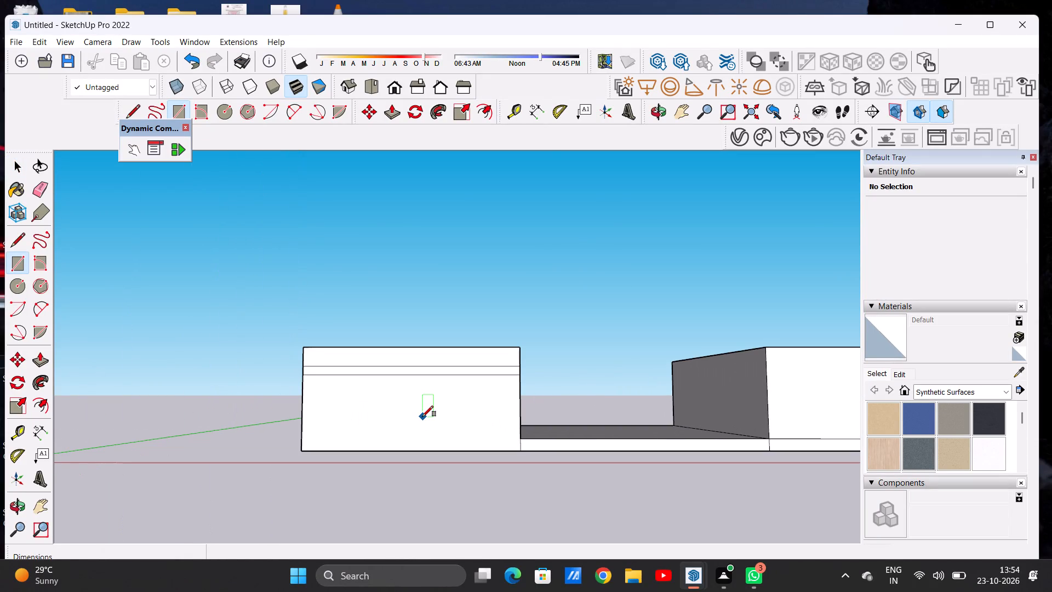
left_click(351, 451)
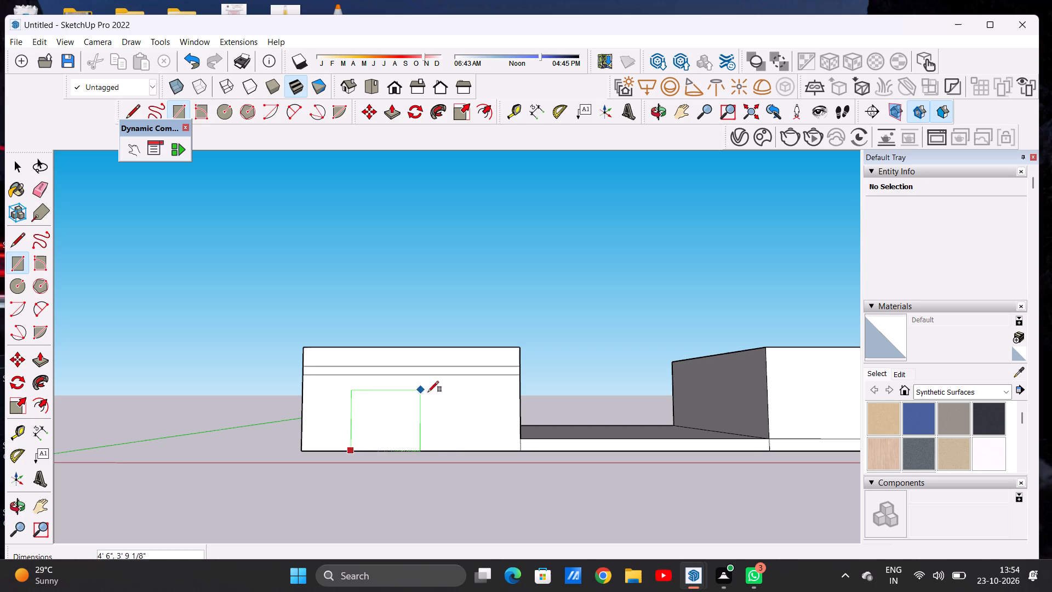
left_click(481, 391)
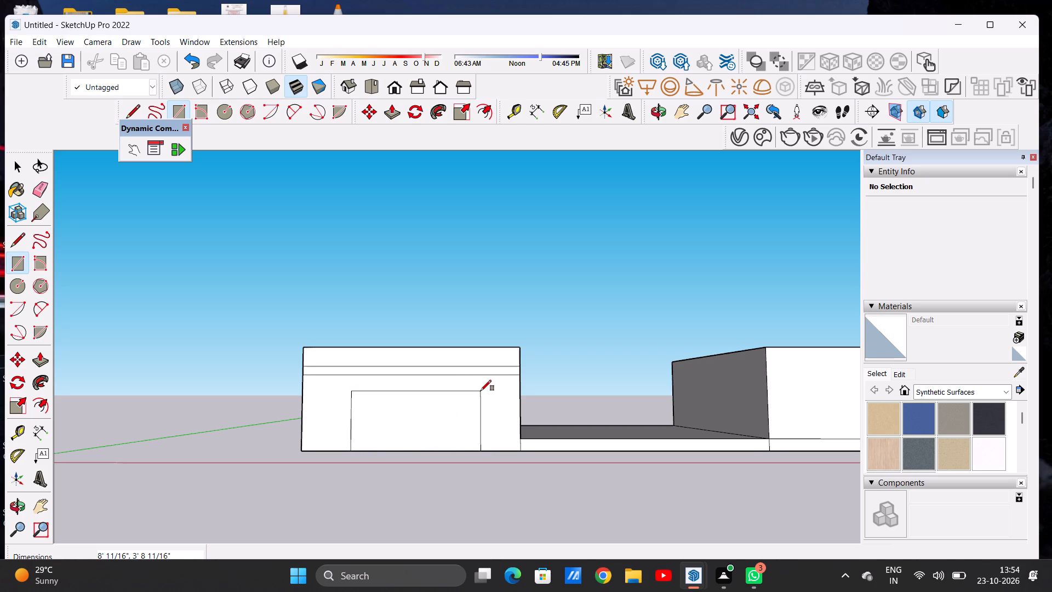
key("space")
Push/Pull the new rectangle inward by about 10" to form a recess in the block's front.
scroll(437, 415, "up", 3)
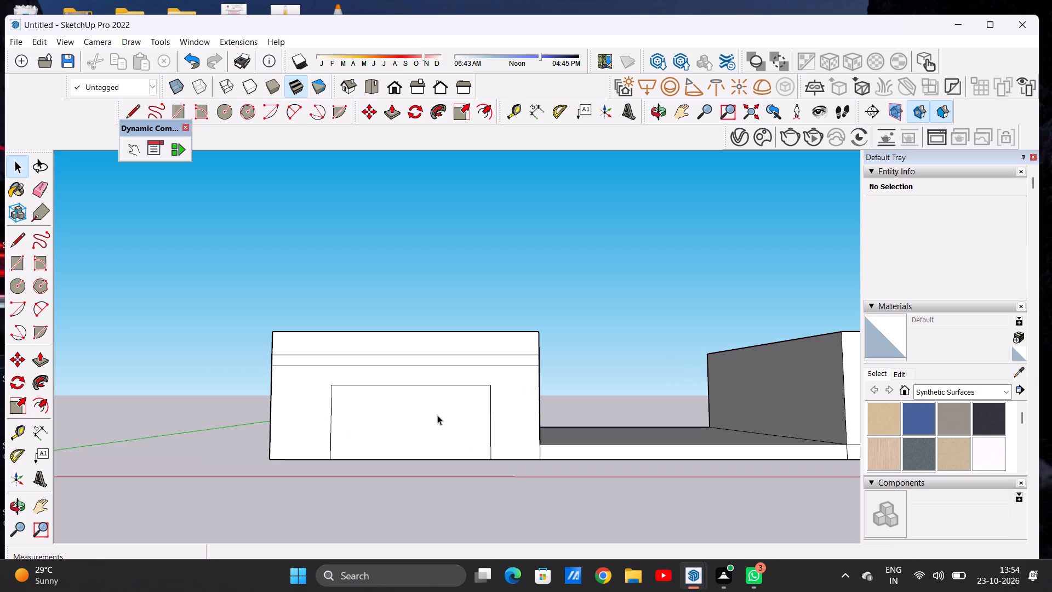
key("p")
left_click(435, 424)
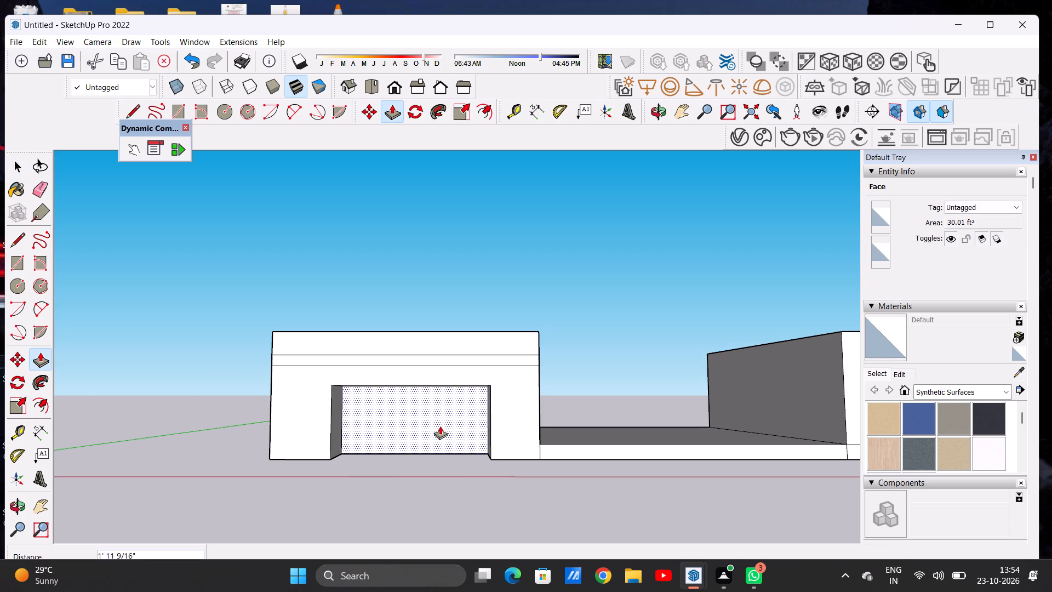
scroll(449, 418, "down", 4)
middle_click_drag(451, 419, 367, 457)
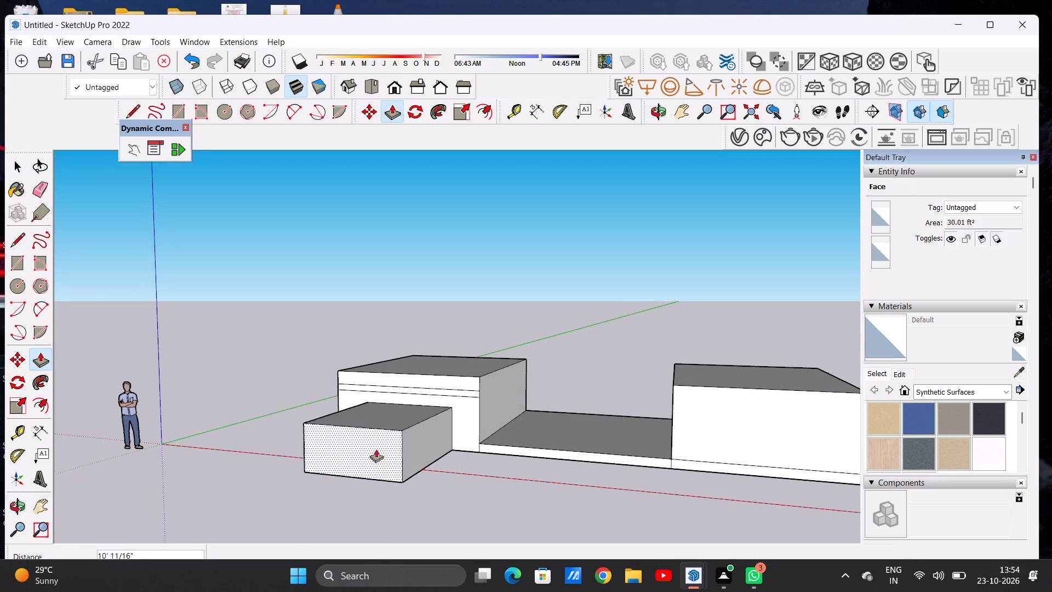
scroll(401, 443, "up", 7)
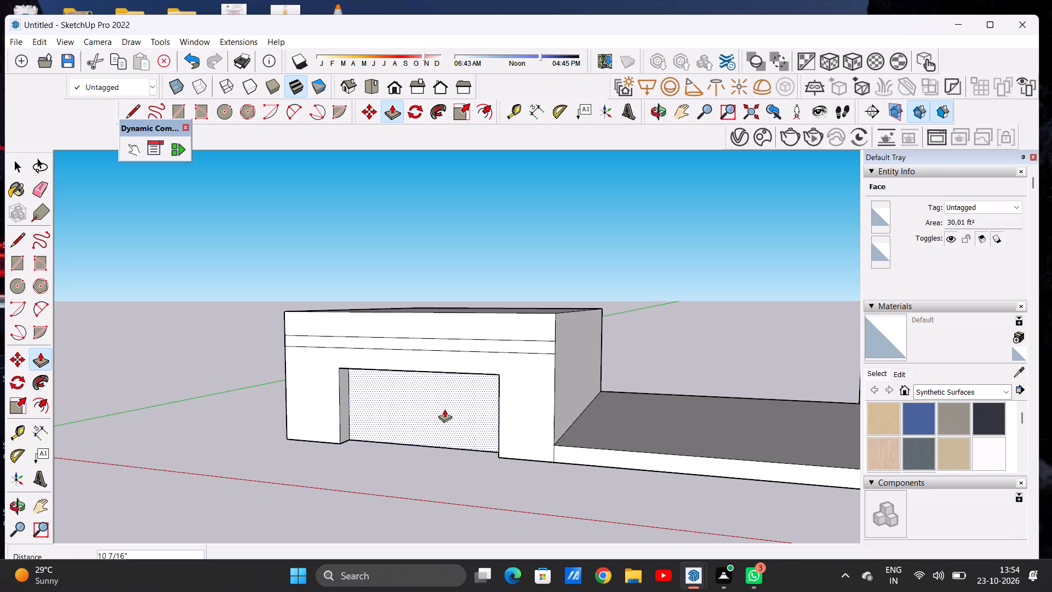
left_click(444, 409)
key("space")
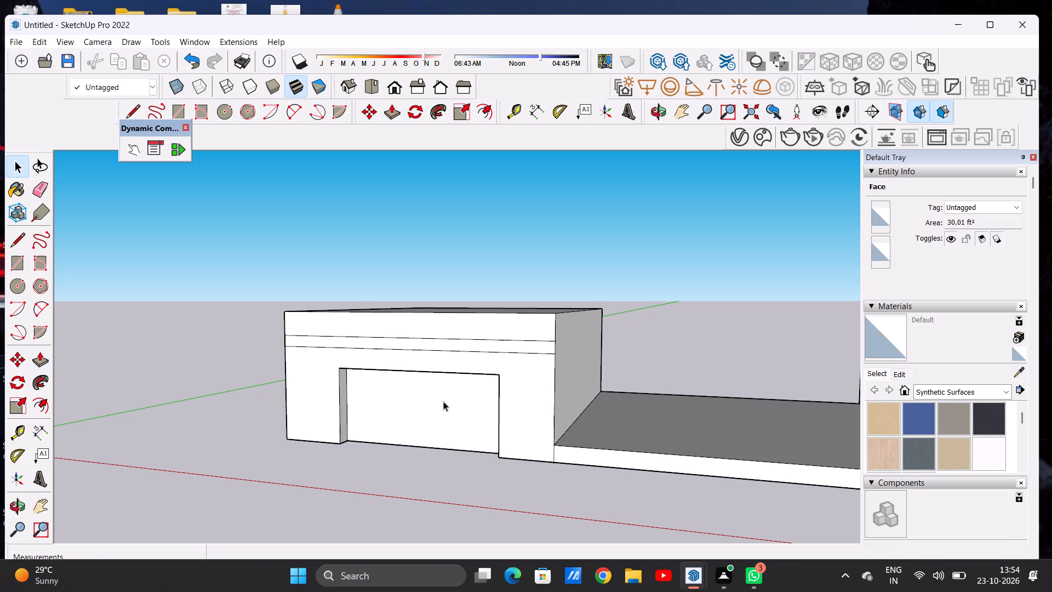
Draw a line about 8' long across the open bottom of the recess, joining its two outer bottom corners.
scroll(443, 384, "down", 11)
middle_click_drag(445, 419, 471, 426)
middle_click_drag(472, 426, 497, 438)
middle_click(497, 439)
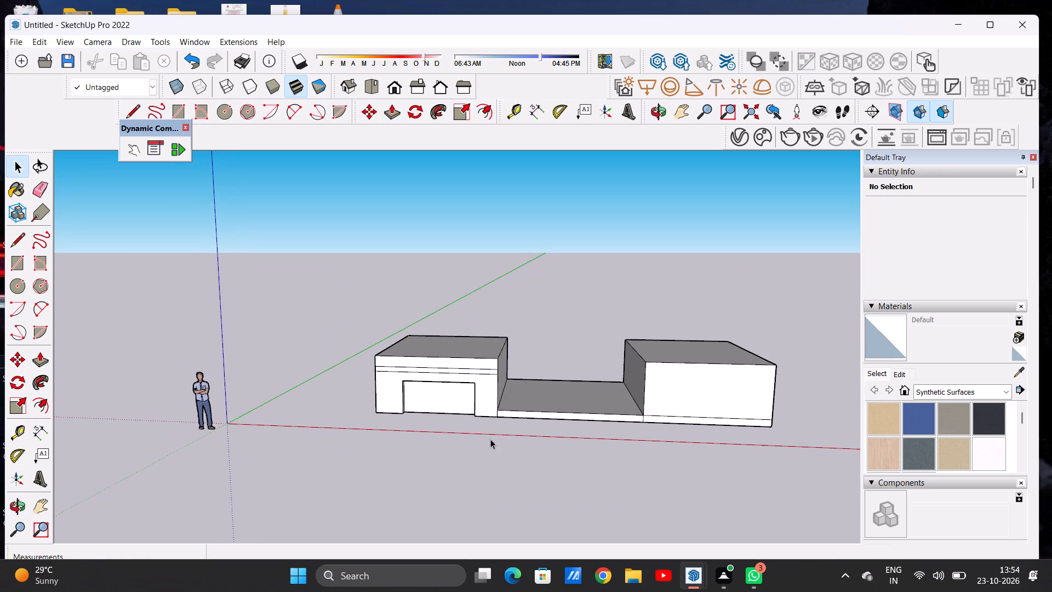
scroll(433, 431, "up", 7)
middle_click_drag(425, 420, 434, 454)
scroll(505, 417, "up", 2)
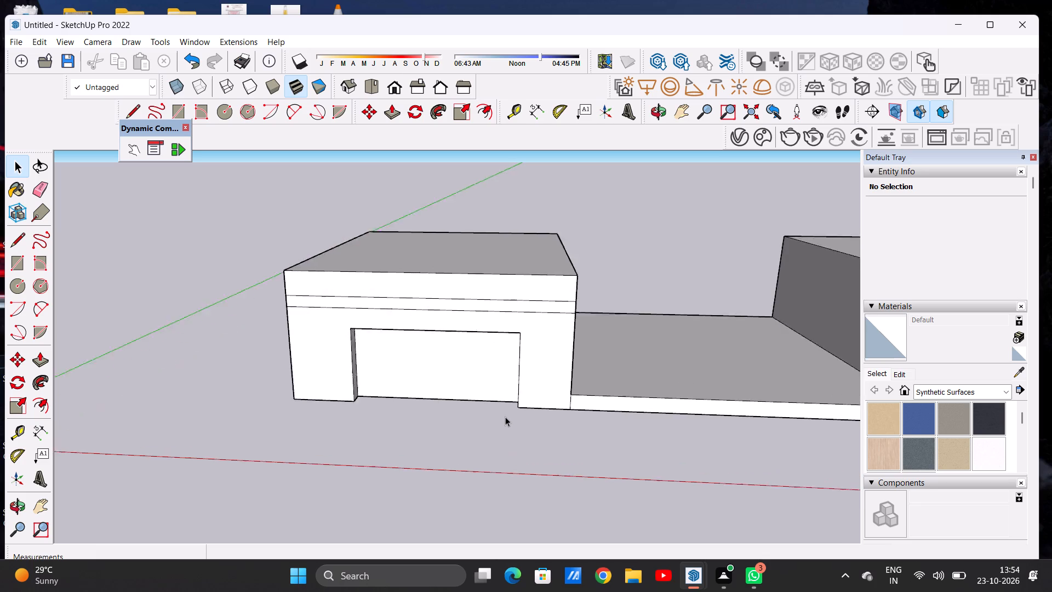
scroll(505, 417, "up", 4)
key("l")
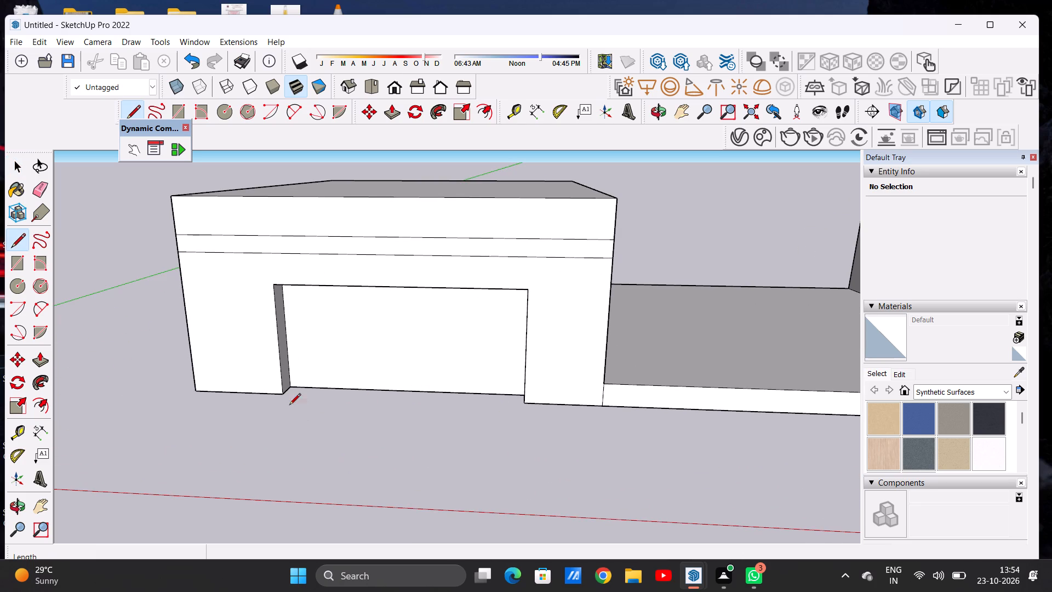
left_click(281, 394)
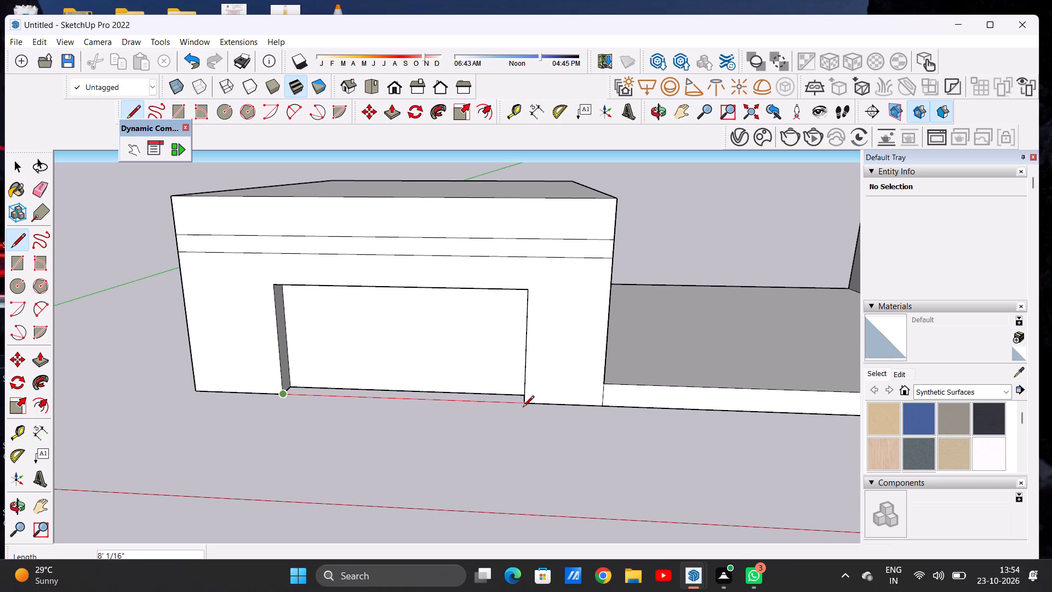
left_click(527, 402)
key("space")
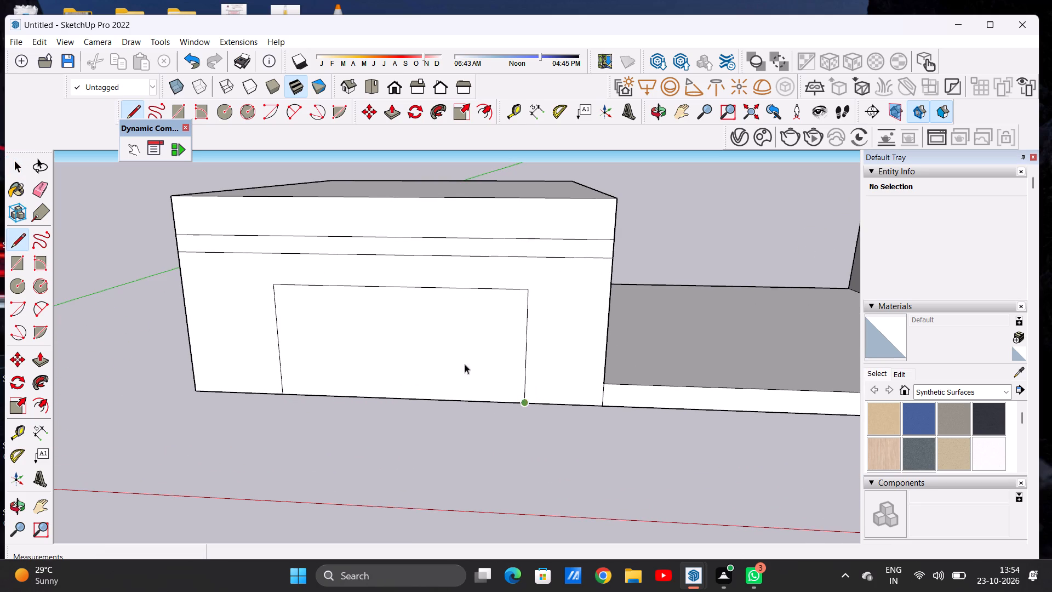
Delete the front face covering the recess opening.
left_click(459, 357)
key("Delete")
Erase the horizontal line near the bottom of the front face of the block farther from the origin.
scroll(380, 428, "down", 2)
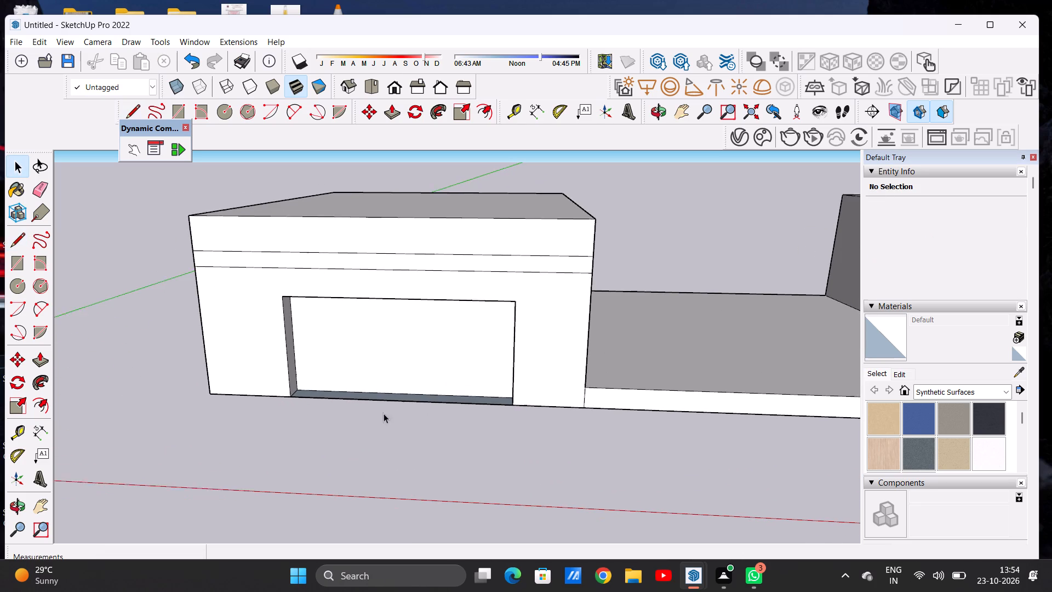
scroll(384, 413, "down", 14)
scroll(677, 351, "down", 1)
middle_click_drag(593, 384, 603, 354)
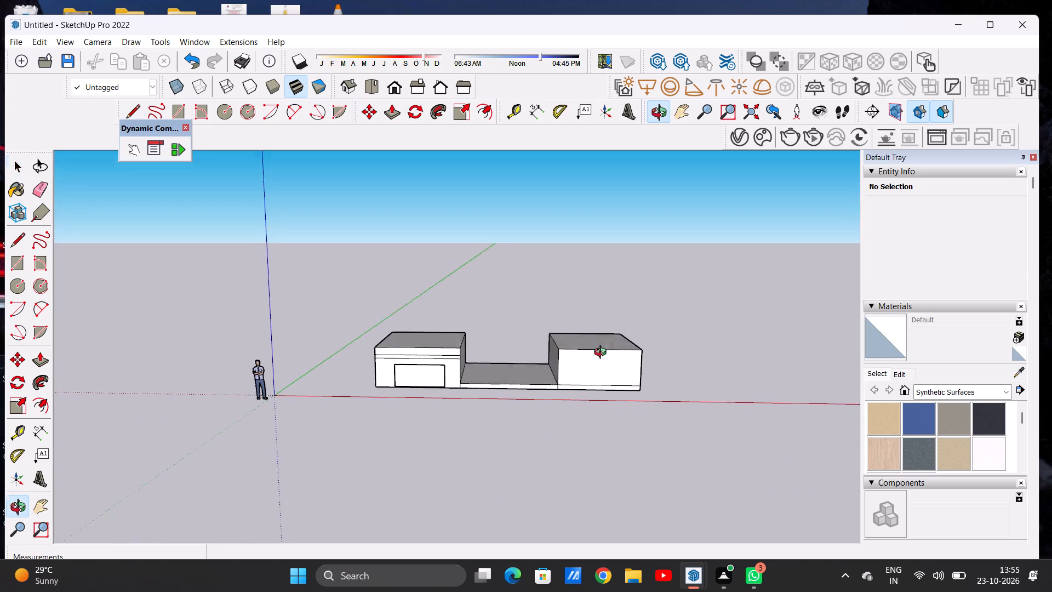
middle_click_drag(603, 354, 604, 344)
middle_click(603, 341)
middle_click(602, 337)
middle_click(598, 332)
middle_click_drag(595, 328, 579, 321)
scroll(607, 369, "up", 6)
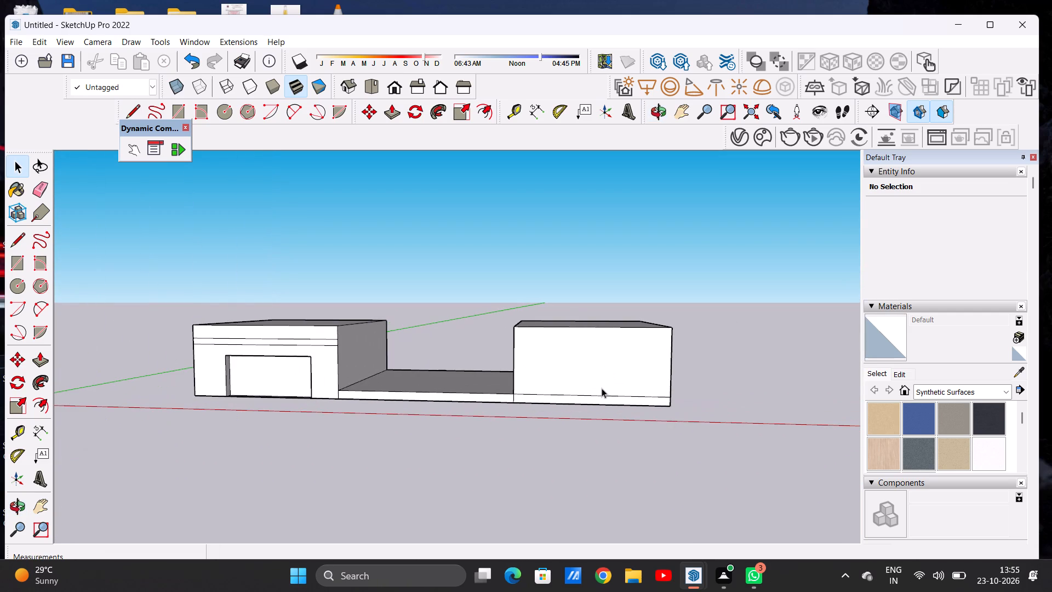
scroll(598, 394, "up", 4)
key("e")
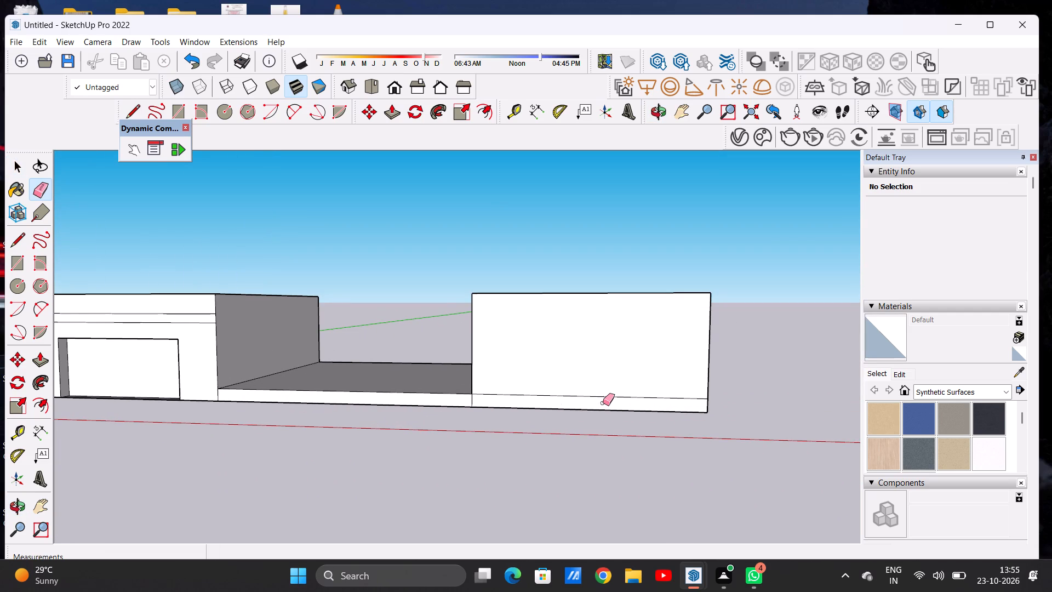
left_click(607, 396)
key("space")
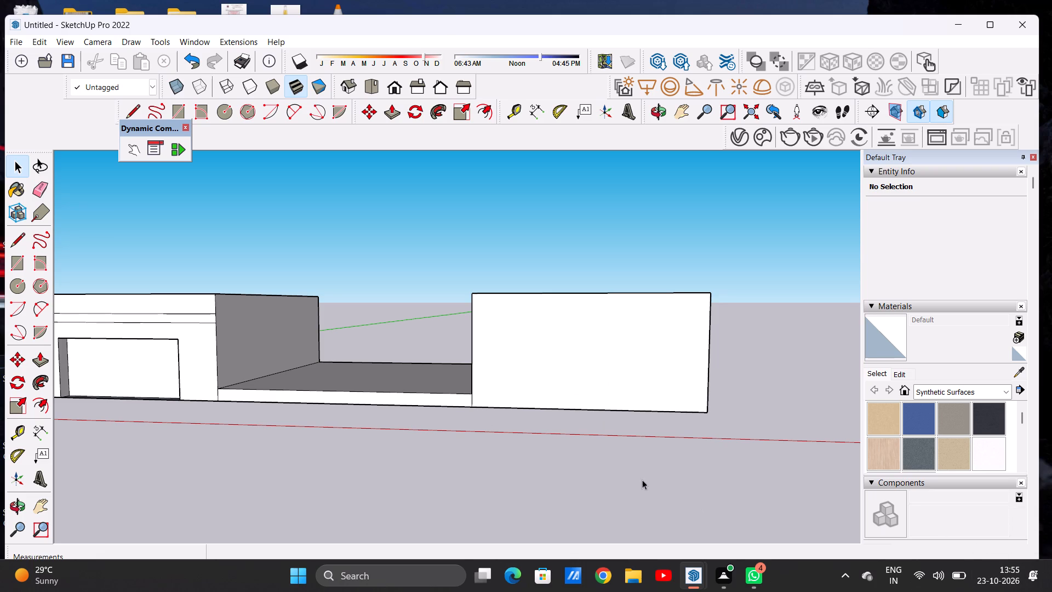
Switch to the standard Front view and frame the front face of the block farther from the origin.
scroll(648, 344, "down", 9)
scroll(666, 291, "down", 20)
scroll(666, 291, "down", 10)
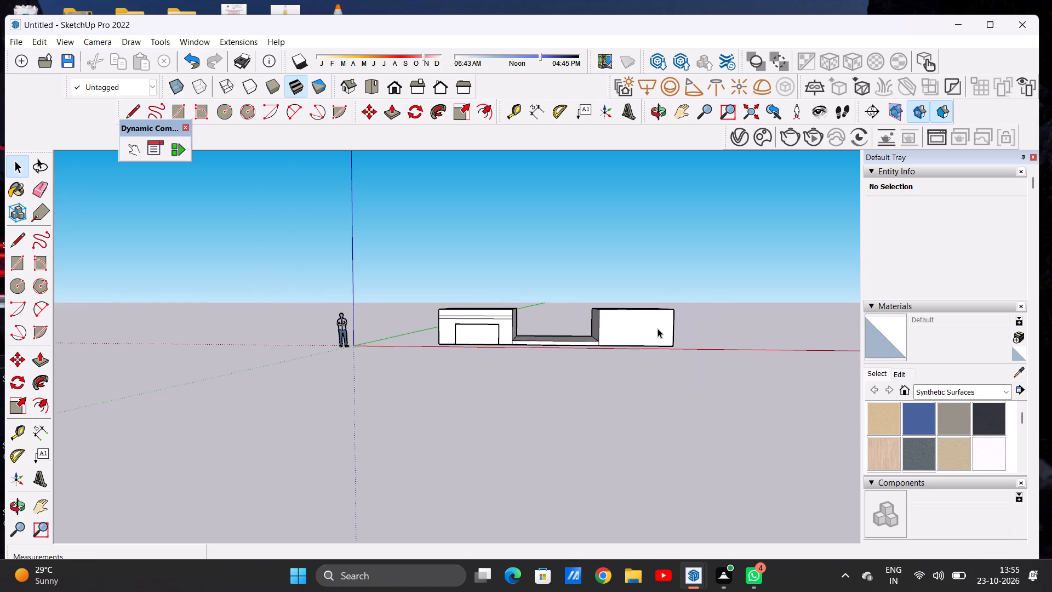
scroll(661, 316, "up", 11)
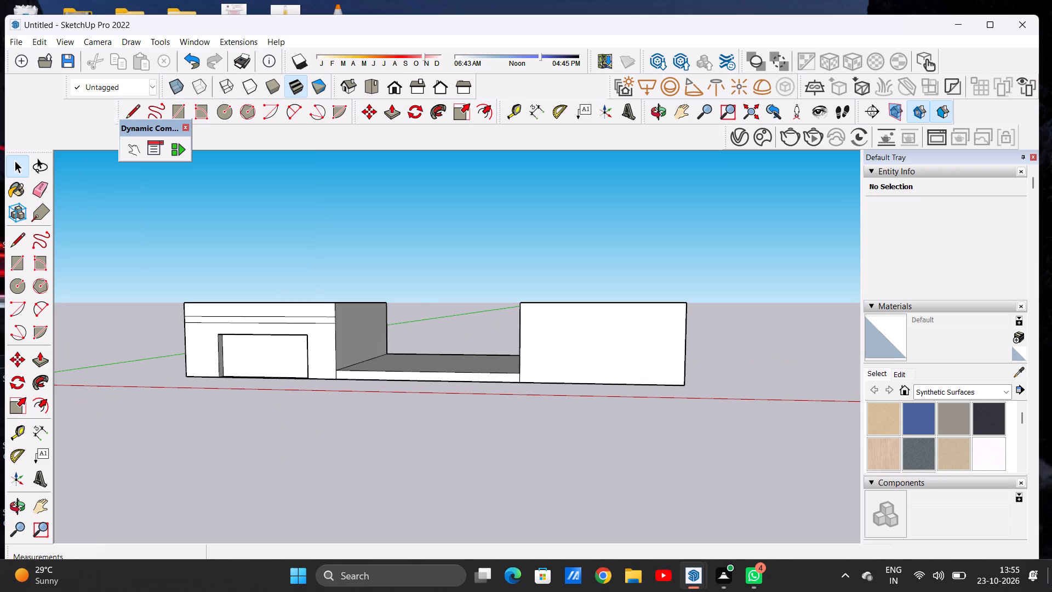
scroll(578, 344, "up", 2)
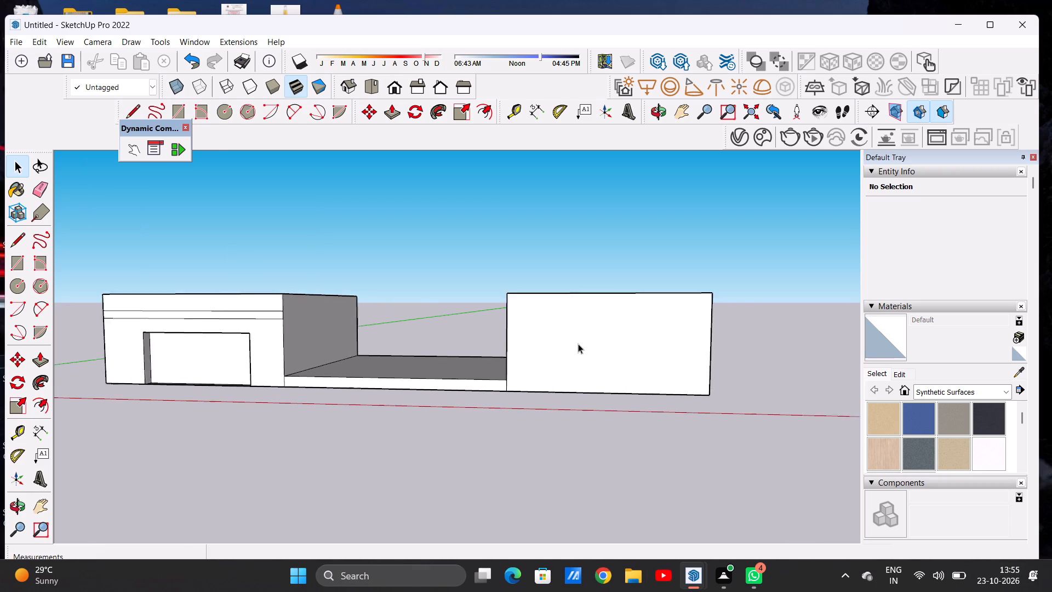
scroll(578, 344, "up", 3)
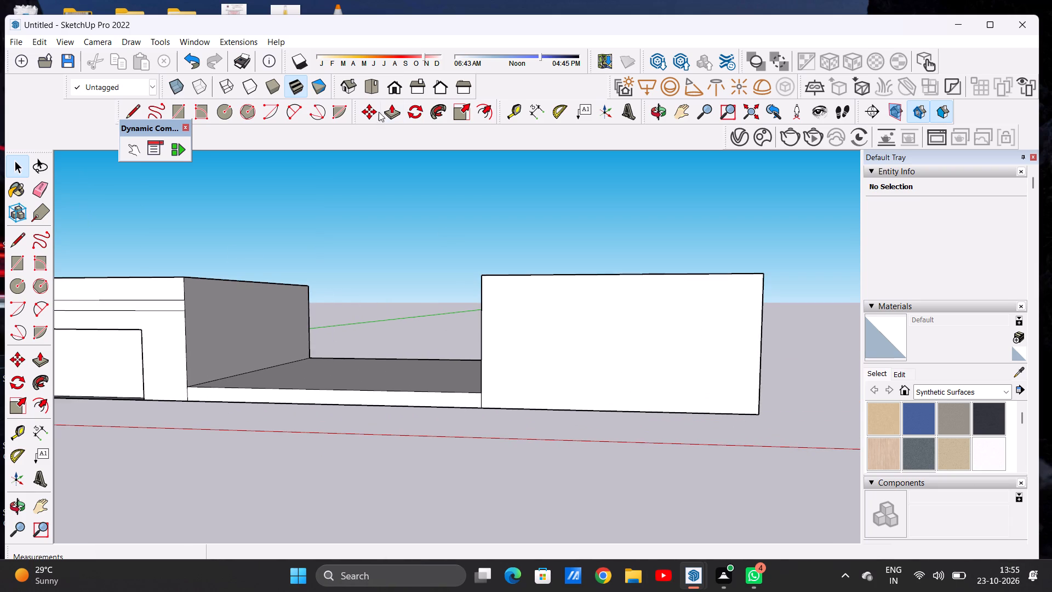
left_click(390, 93)
scroll(316, 345, "down", 10)
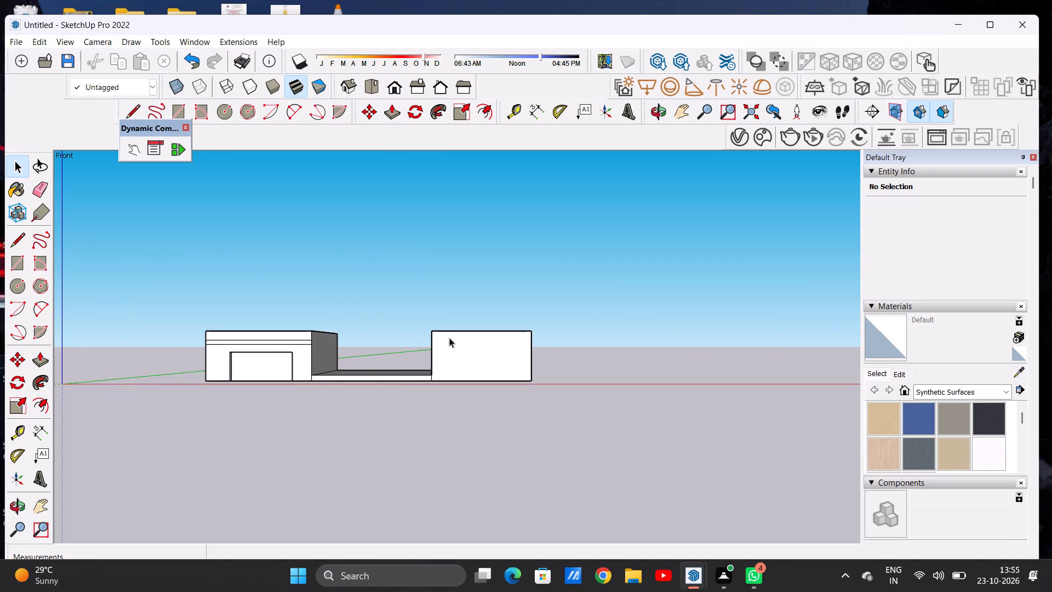
scroll(477, 340, "up", 9)
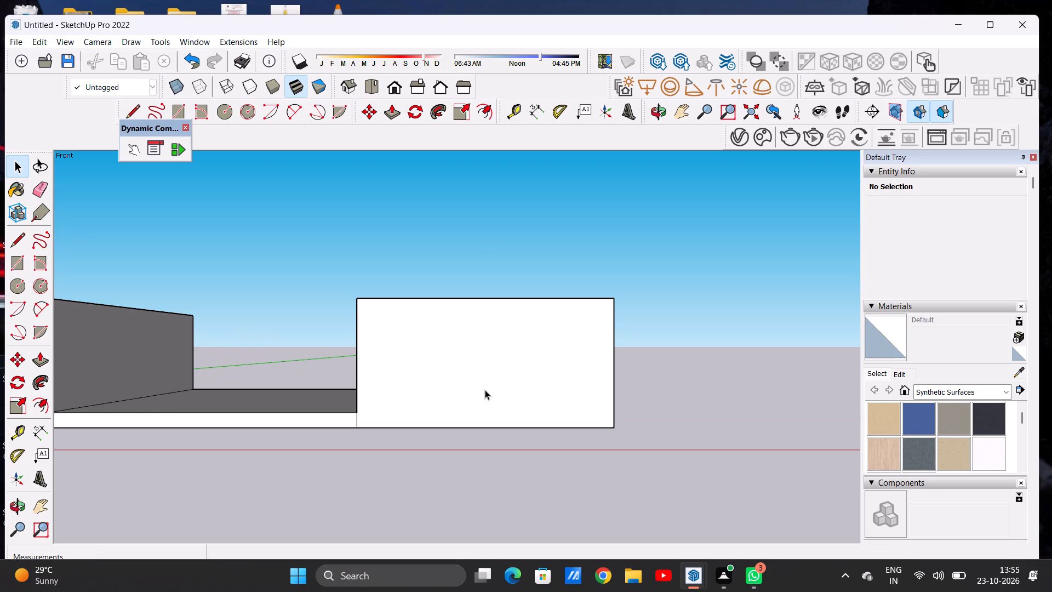
scroll(451, 365, "down", 7)
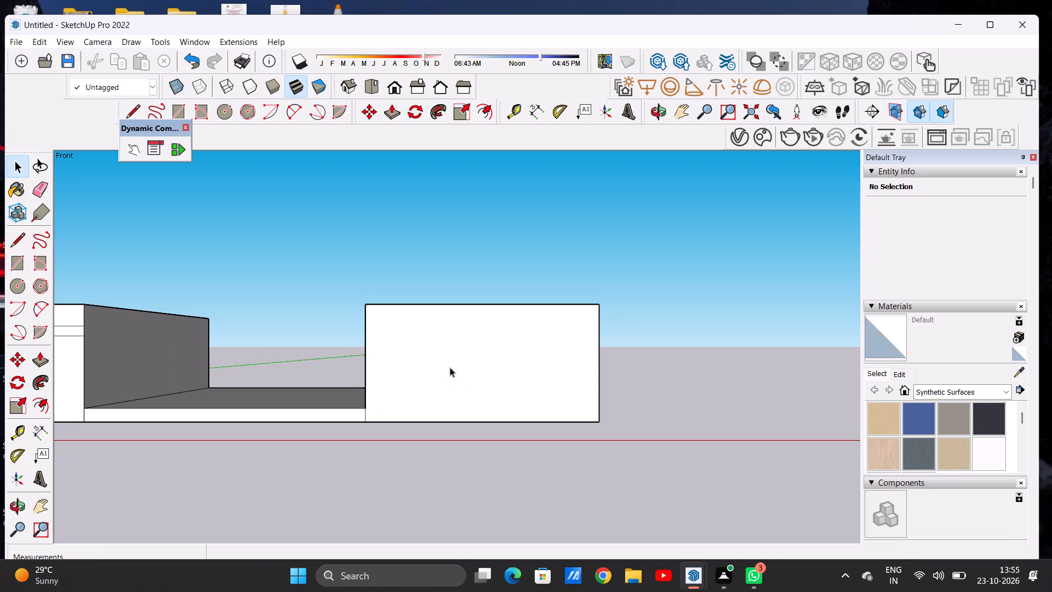
scroll(450, 367, "up", 1)
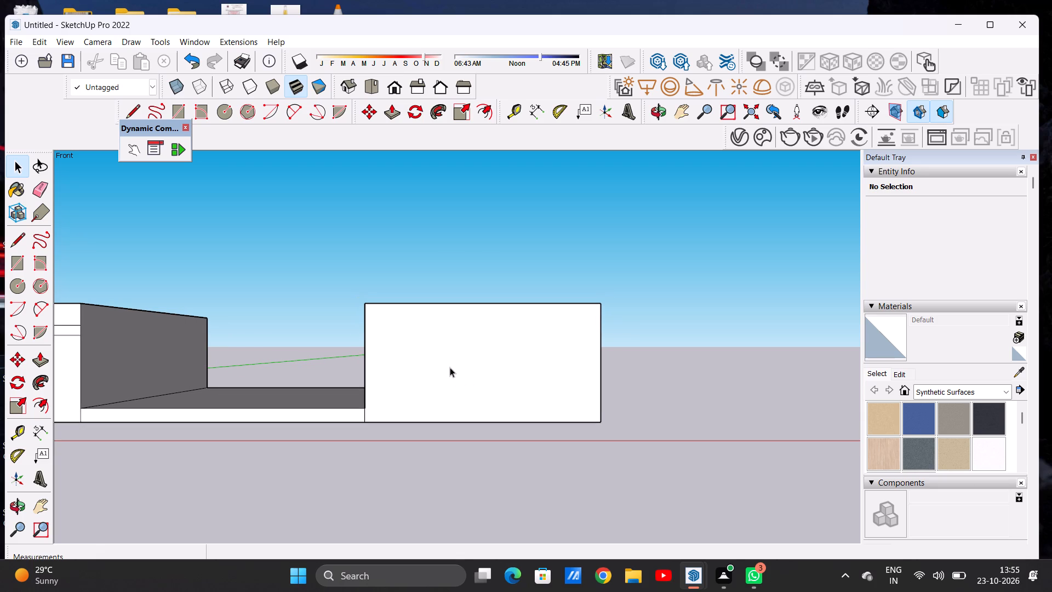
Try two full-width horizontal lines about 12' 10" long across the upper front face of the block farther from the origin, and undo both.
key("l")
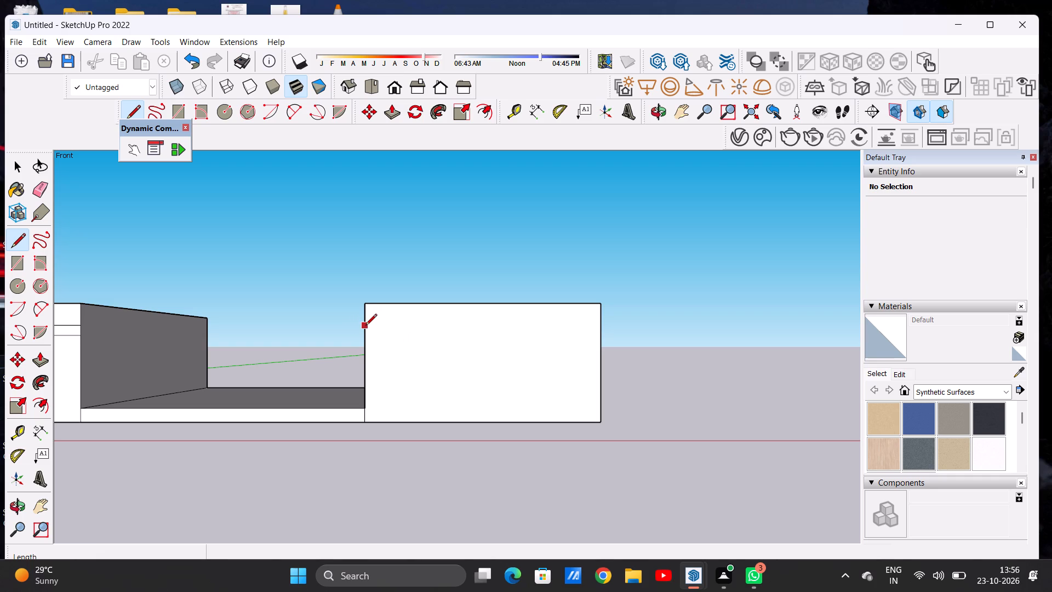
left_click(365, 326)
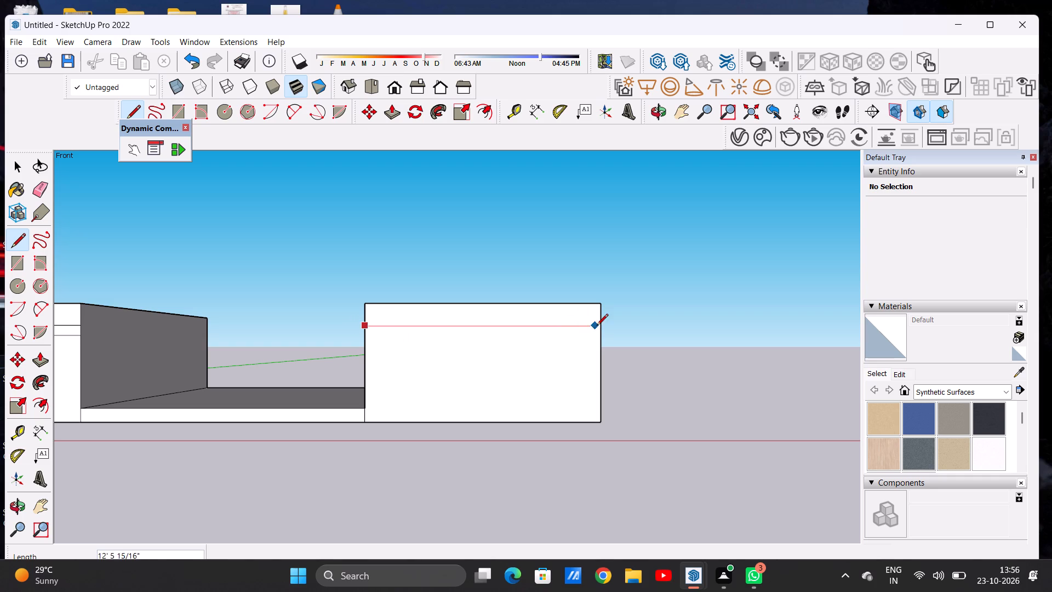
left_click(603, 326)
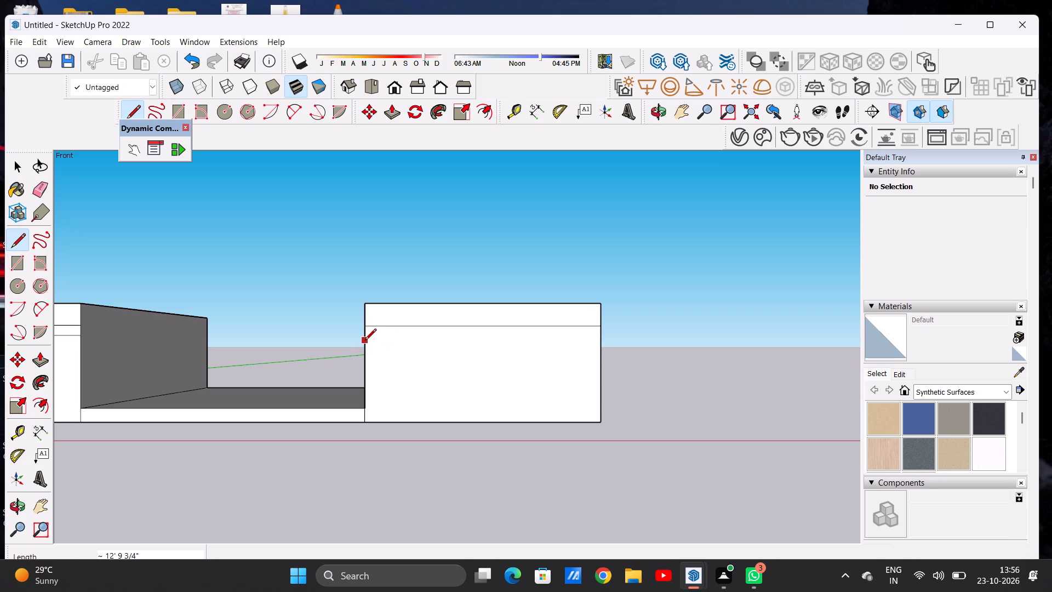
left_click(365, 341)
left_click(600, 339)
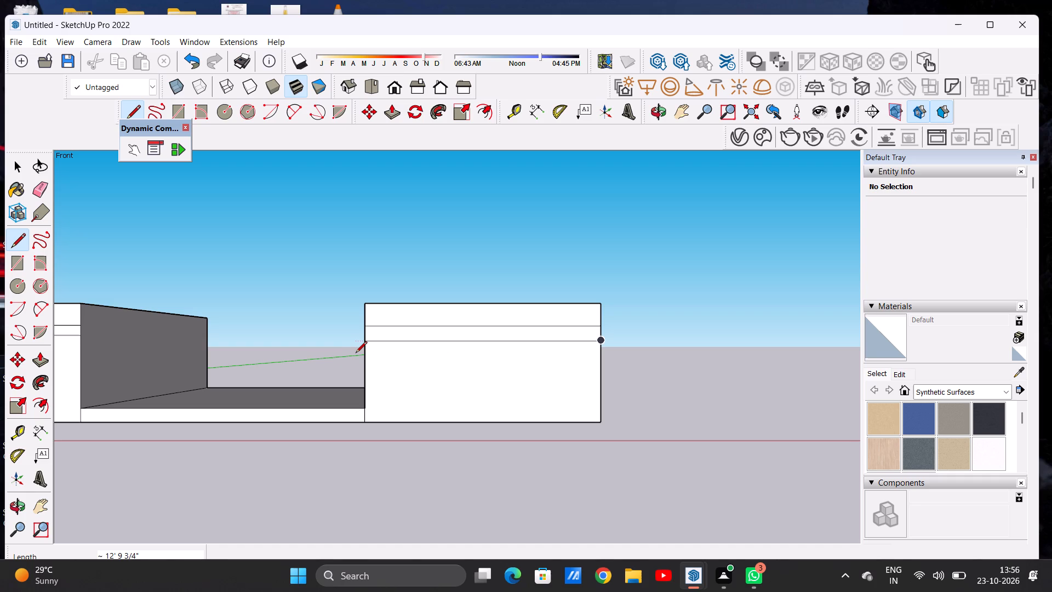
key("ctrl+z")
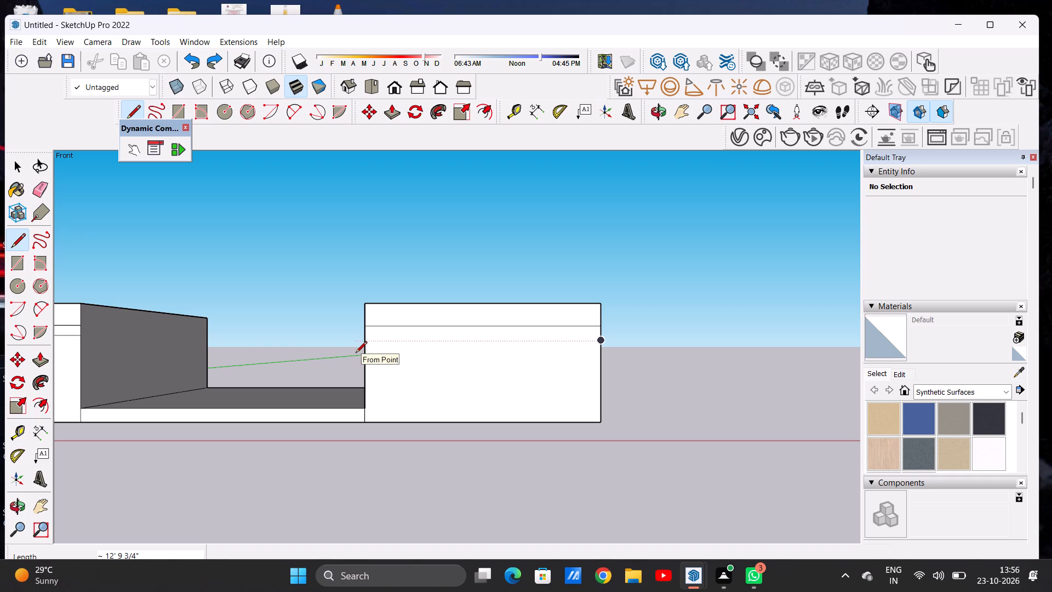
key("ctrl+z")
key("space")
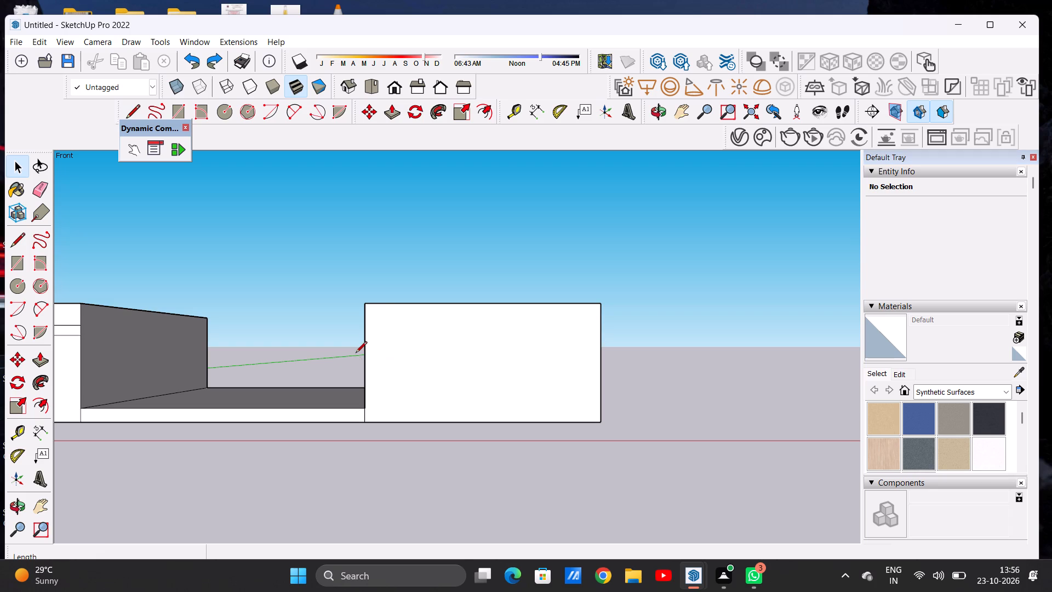
Draw a vertical line about 2' 1" down from the top edge, near the slab-side corner of the farther block's front face.
key("l")
scroll(392, 312, "up", 3)
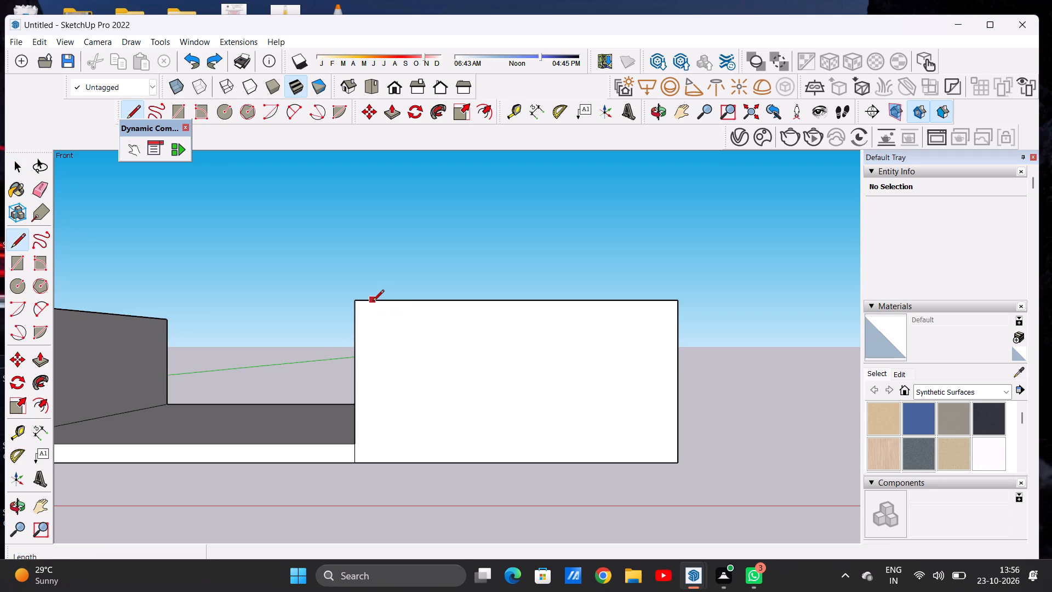
left_click(373, 302)
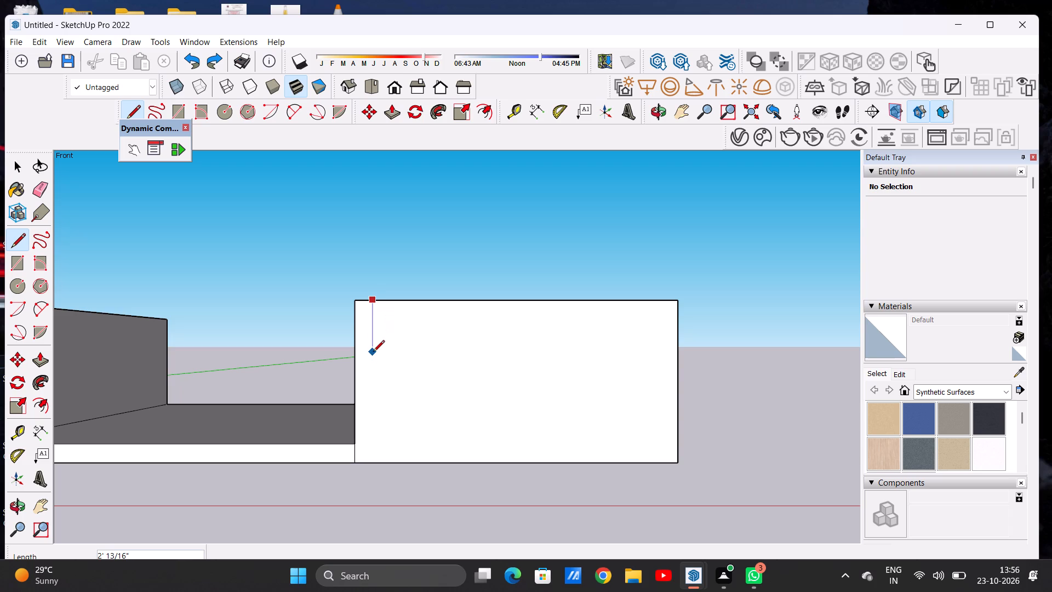
left_click(373, 352)
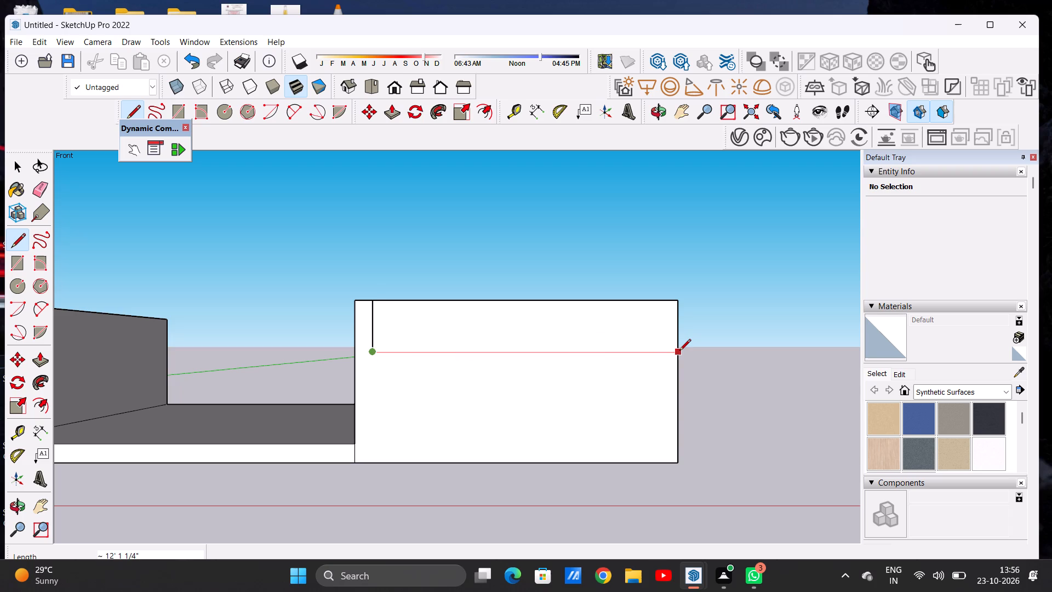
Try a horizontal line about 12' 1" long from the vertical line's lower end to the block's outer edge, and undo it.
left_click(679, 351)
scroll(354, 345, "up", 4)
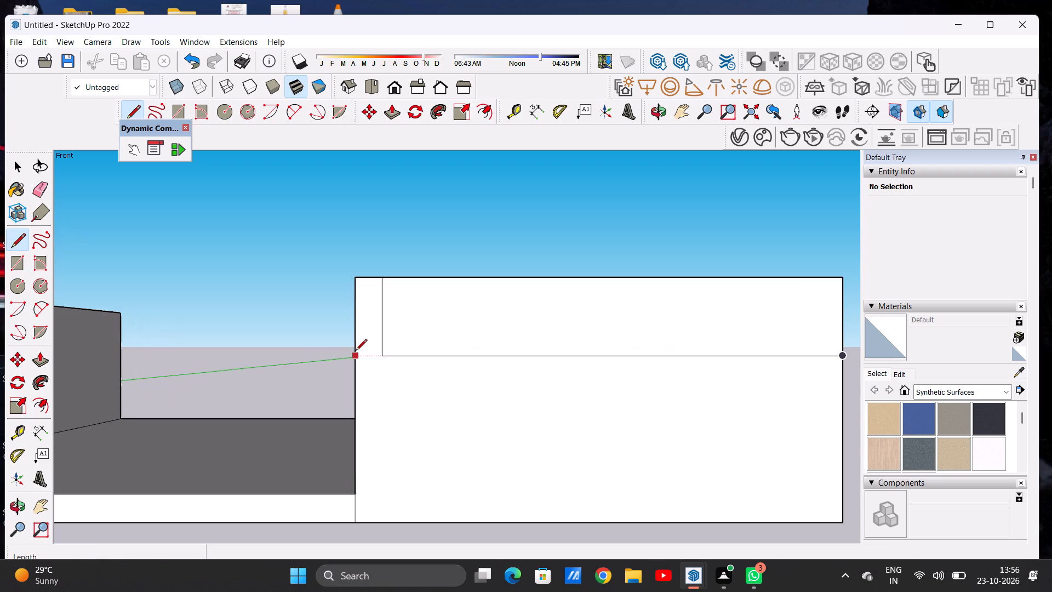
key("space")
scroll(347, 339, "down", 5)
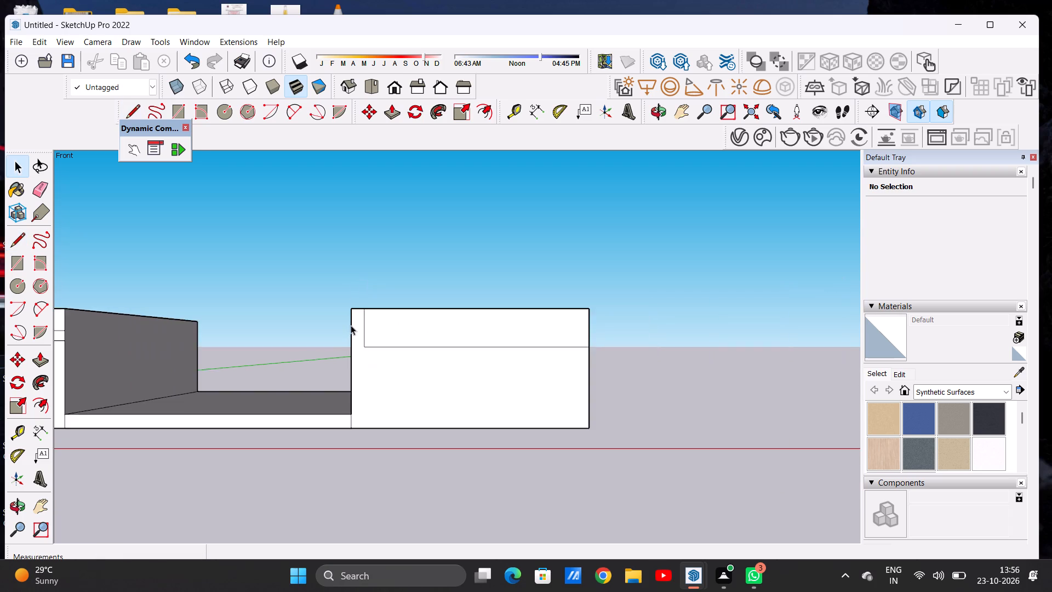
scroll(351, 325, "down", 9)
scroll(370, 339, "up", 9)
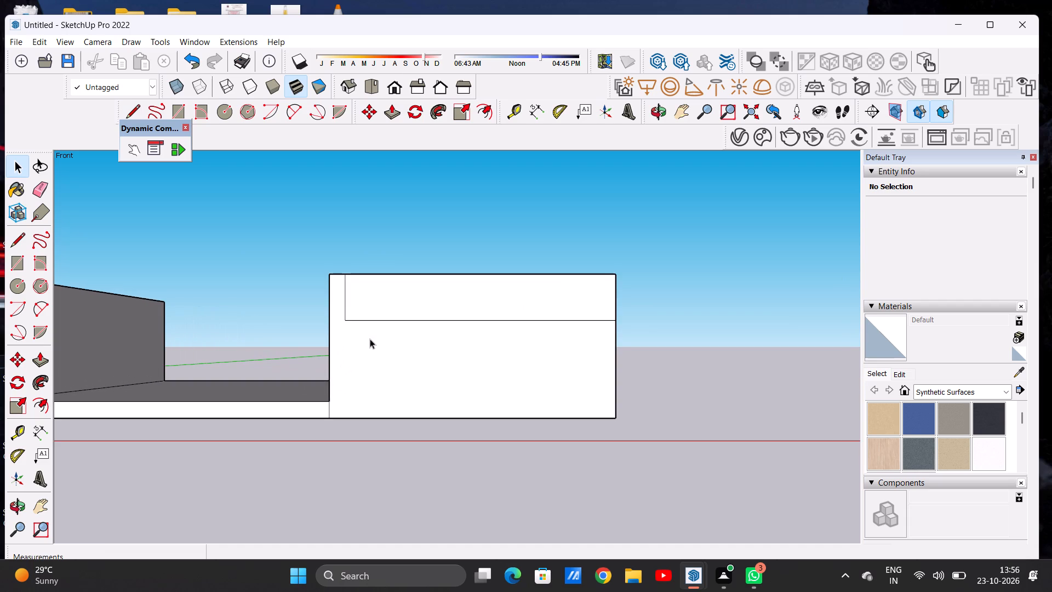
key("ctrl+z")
Draw a horizontal line about 12' 1" long from the vertical line's midpoint to the block's outer edge, and erase the stub below it.
key("l")
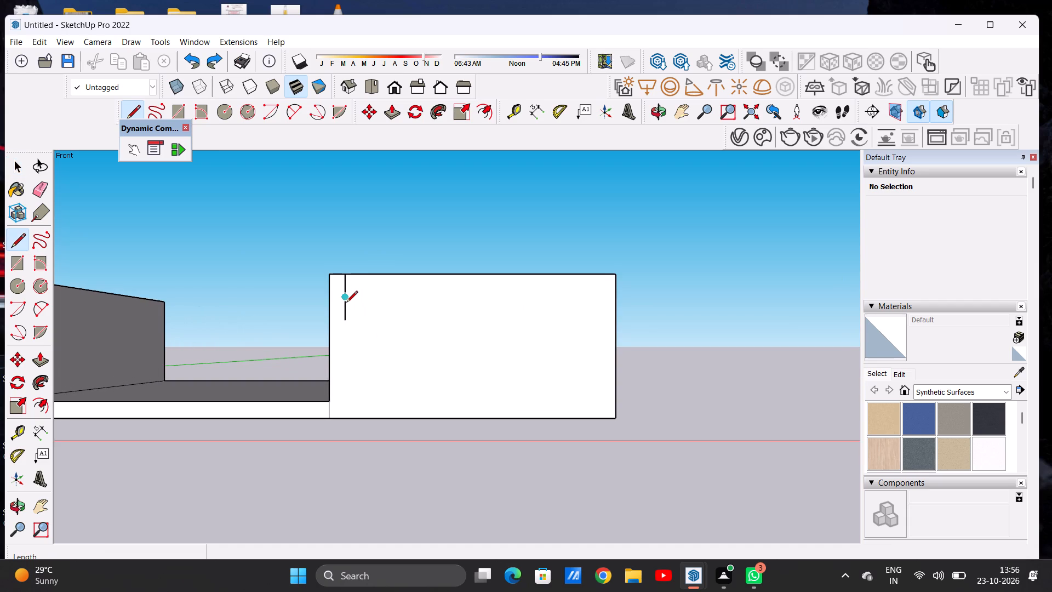
scroll(346, 305, "up", 4)
left_click(346, 301)
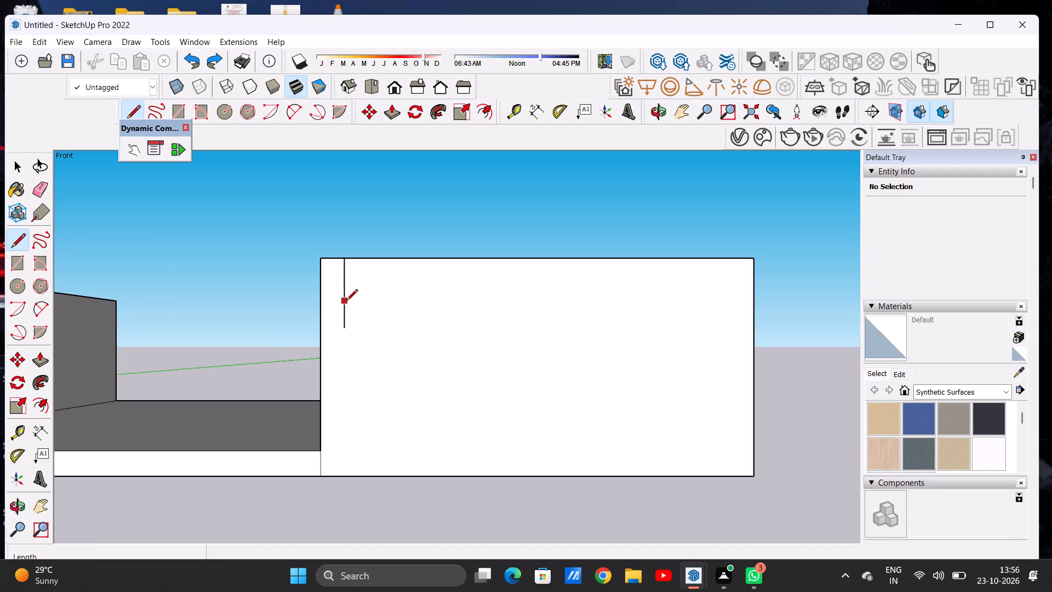
left_click(755, 307)
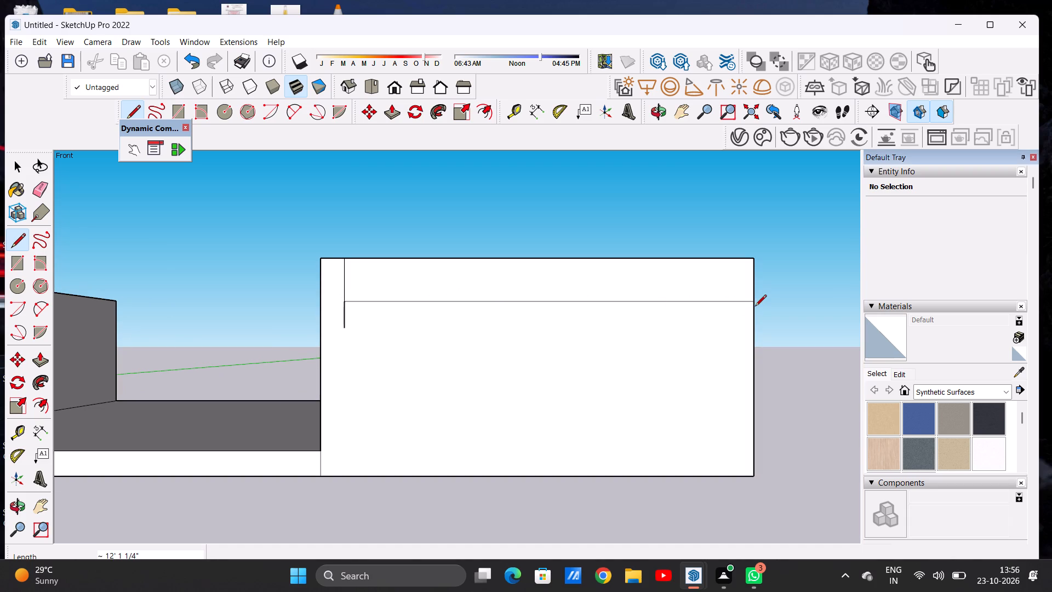
key("space")
type("E")
left_click_drag(342, 320, 357, 323)
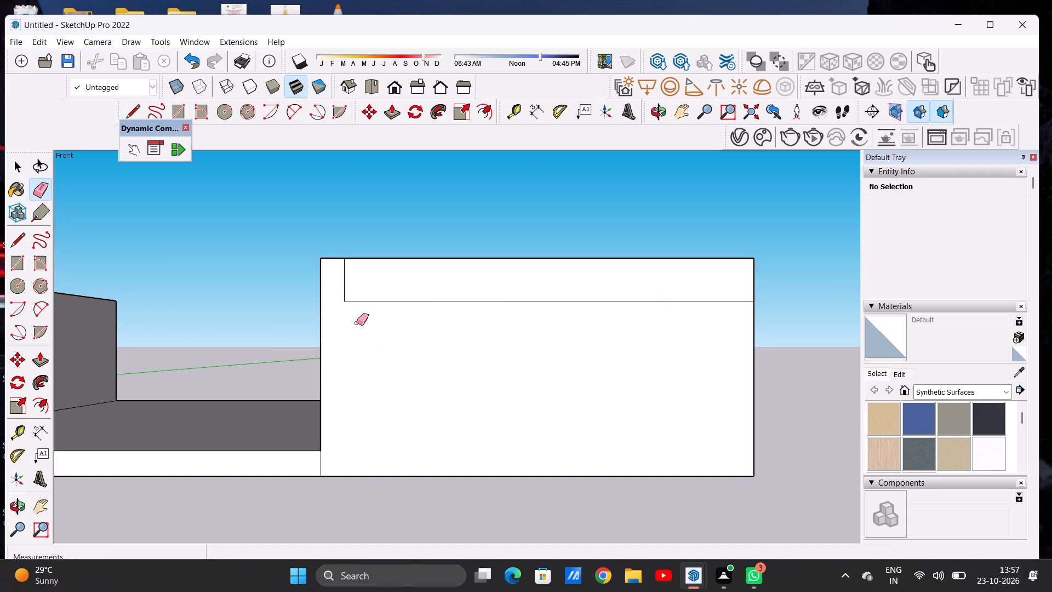
Draw a full-width horizontal line about 12' 10" long across the front face, just below the previous horizontal line.
key("l")
left_click(323, 321)
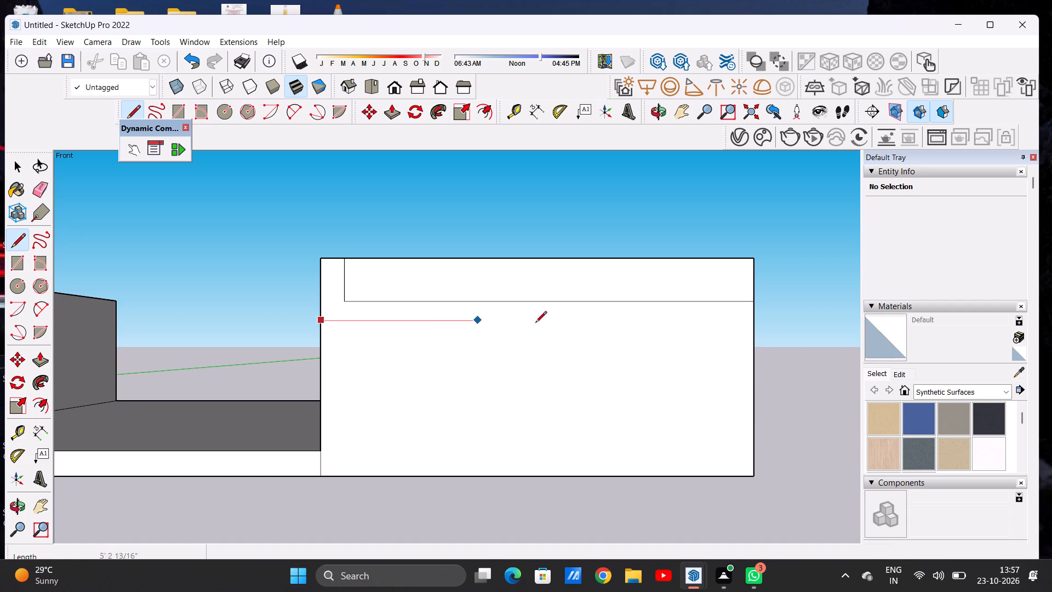
left_click(751, 319)
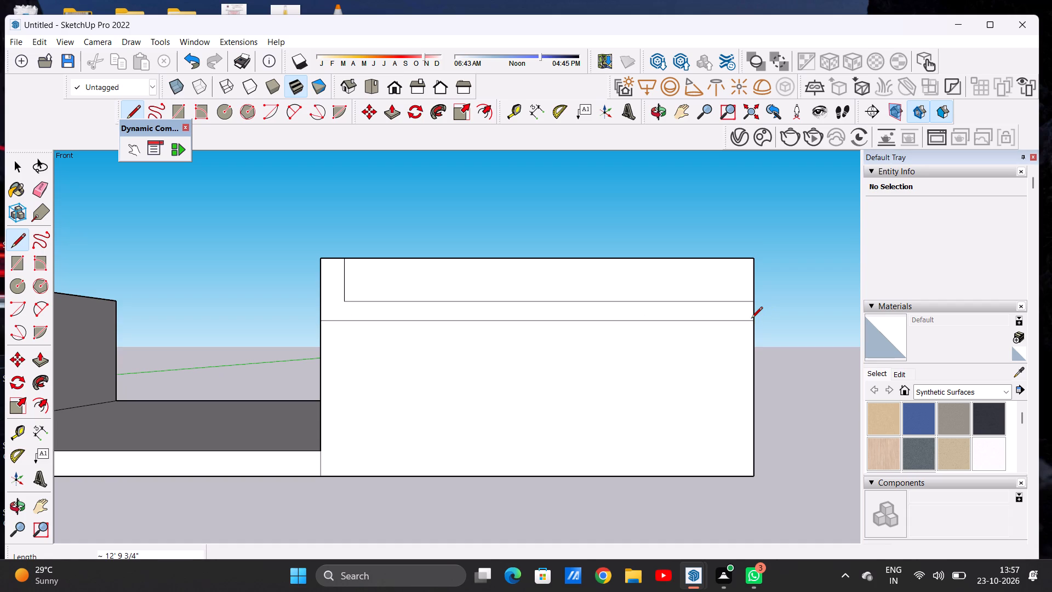
key("space")
Draw two vertical lines about 4' 7" long from the full-width line to the bottom edge, marking a pier at each side of the face.
scroll(498, 369, "down", 7)
scroll(511, 410, "up", 1)
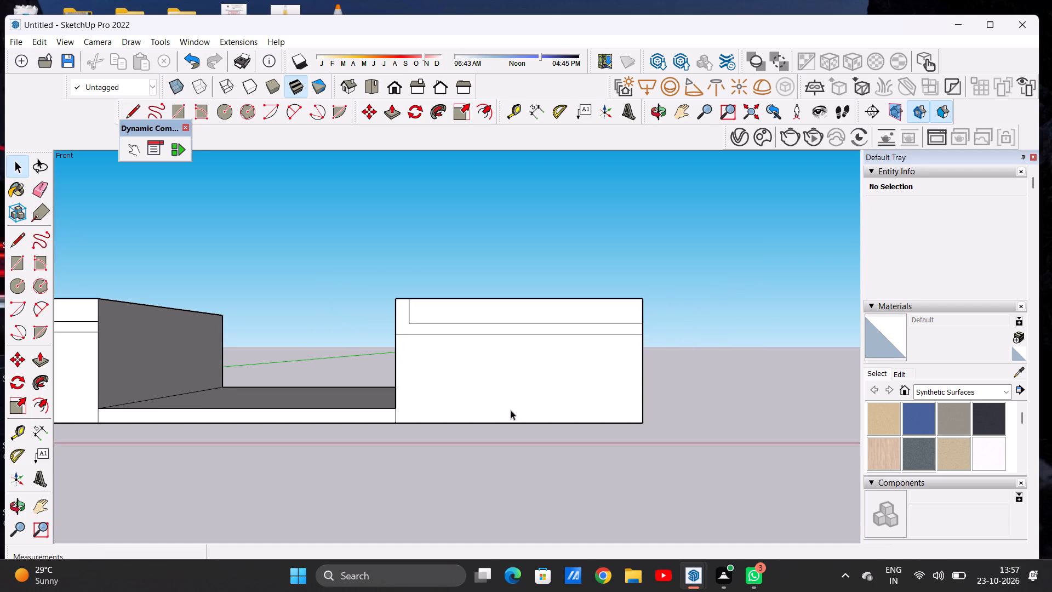
scroll(511, 410, "up", 1)
key("r")
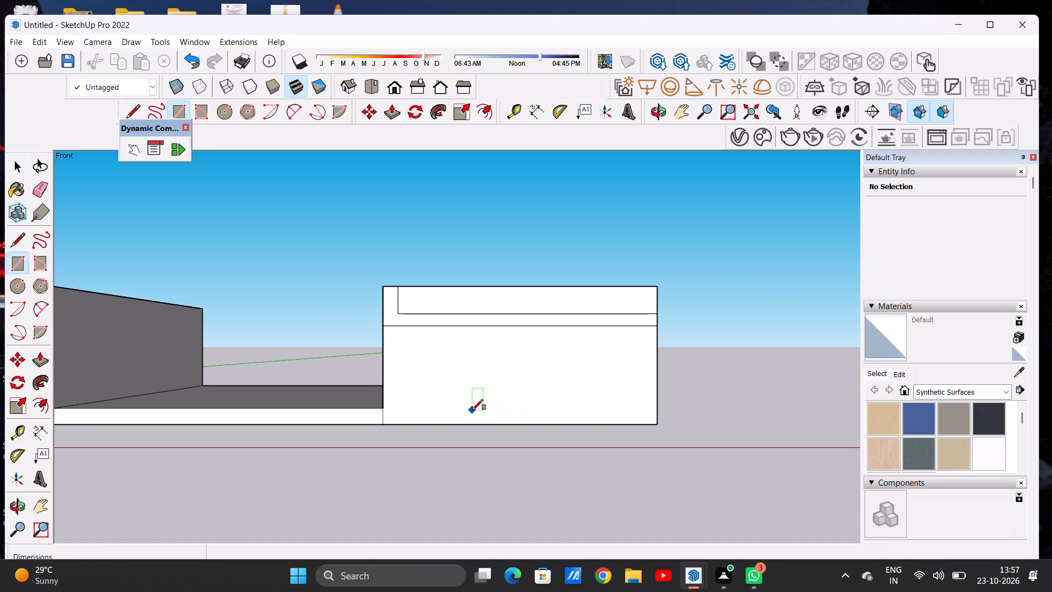
key("space")
type("L")
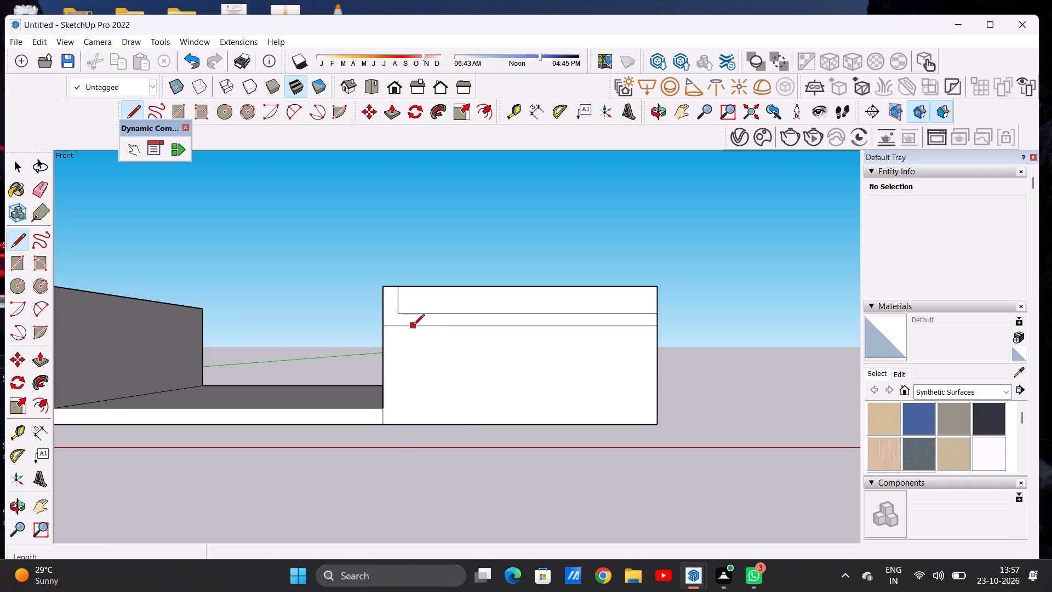
left_click(413, 326)
left_click(413, 425)
left_click(608, 328)
left_click(609, 422)
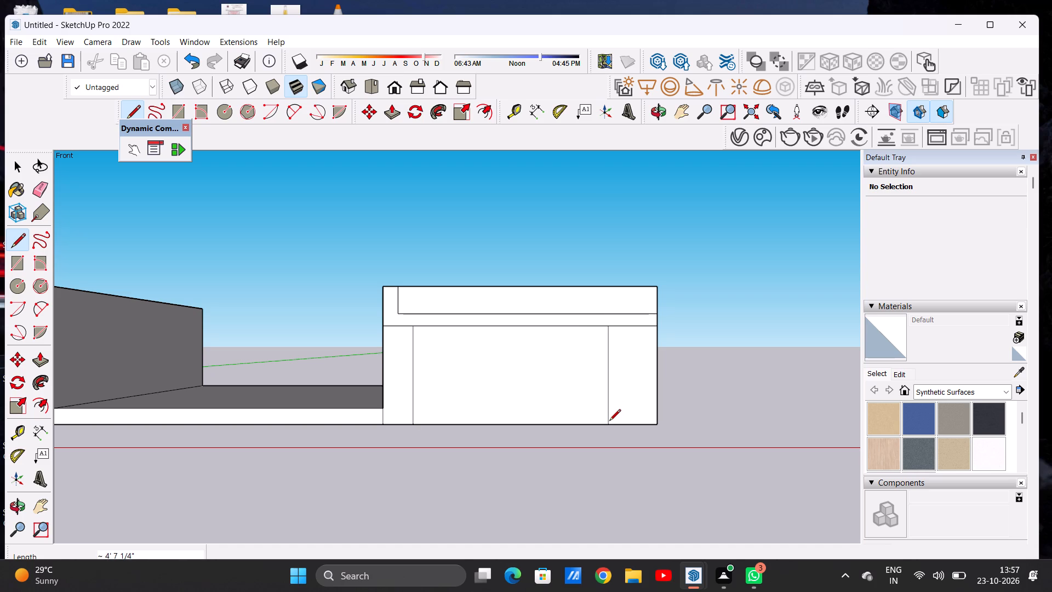
key("space")
Push/Pull the L-shaped band on the upper front face outward by about 8 7/16".
scroll(533, 461, "down", 6)
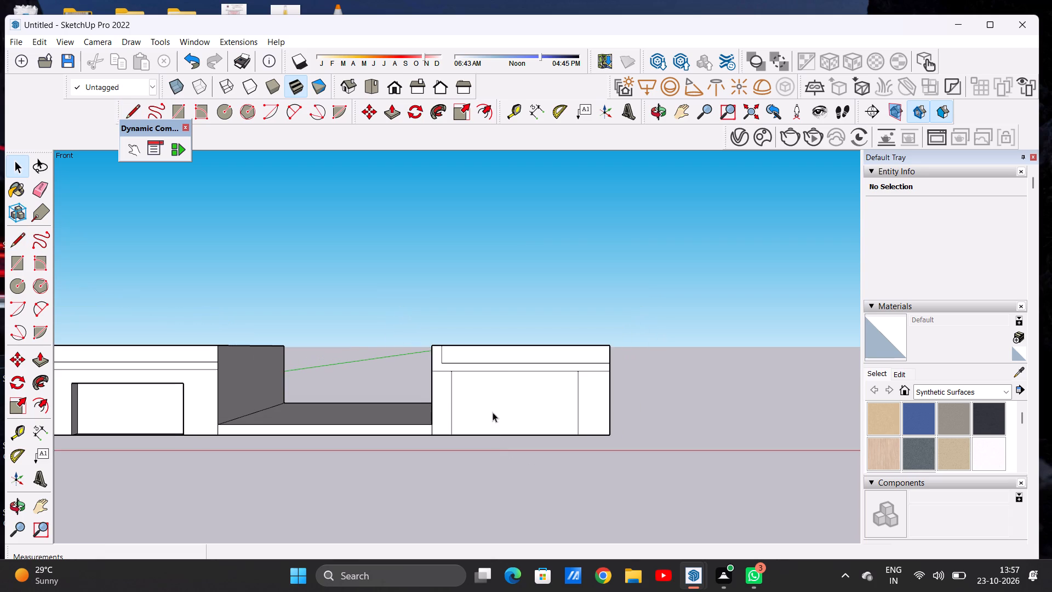
middle_click_drag(459, 384, 571, 395)
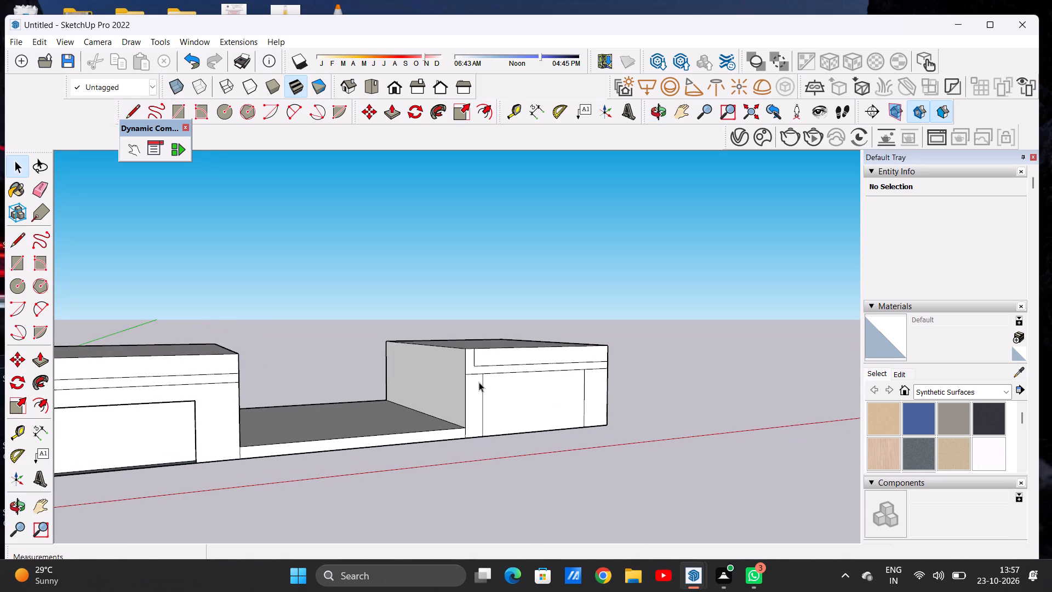
scroll(480, 355, "up", 6)
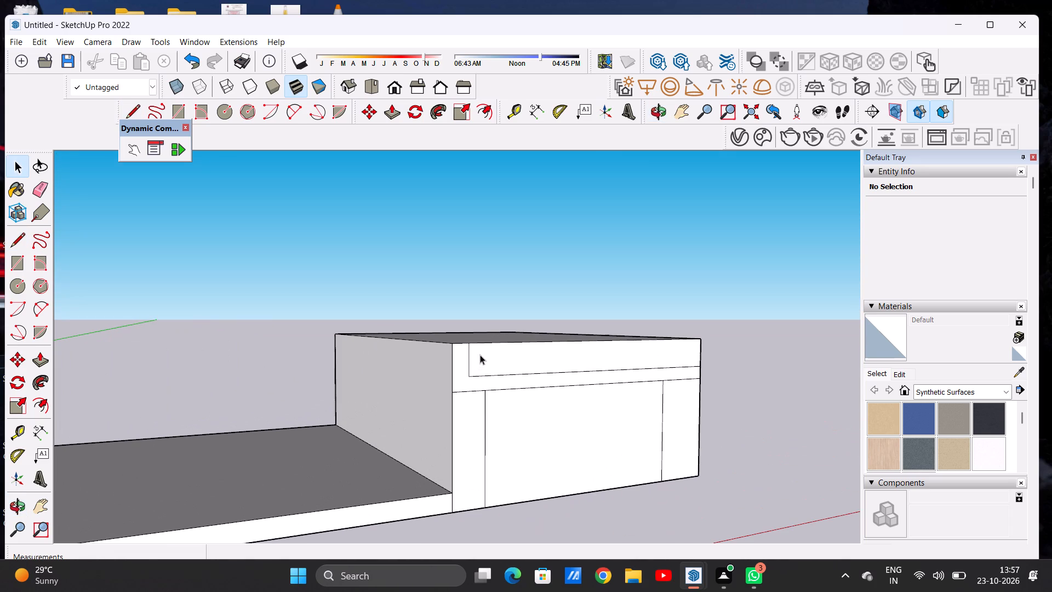
key("p")
left_click(461, 369)
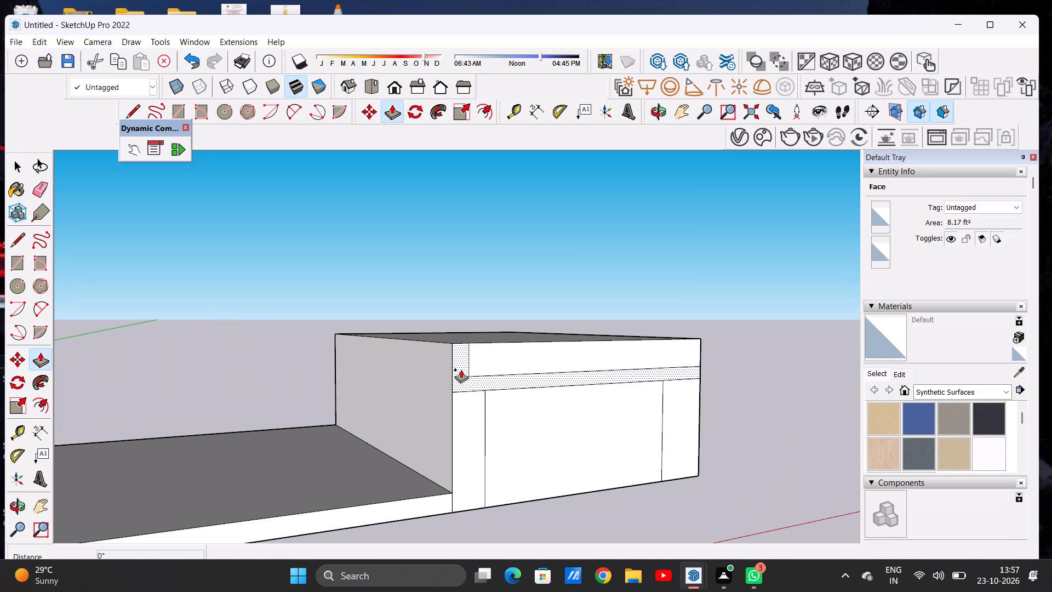
left_click(468, 375)
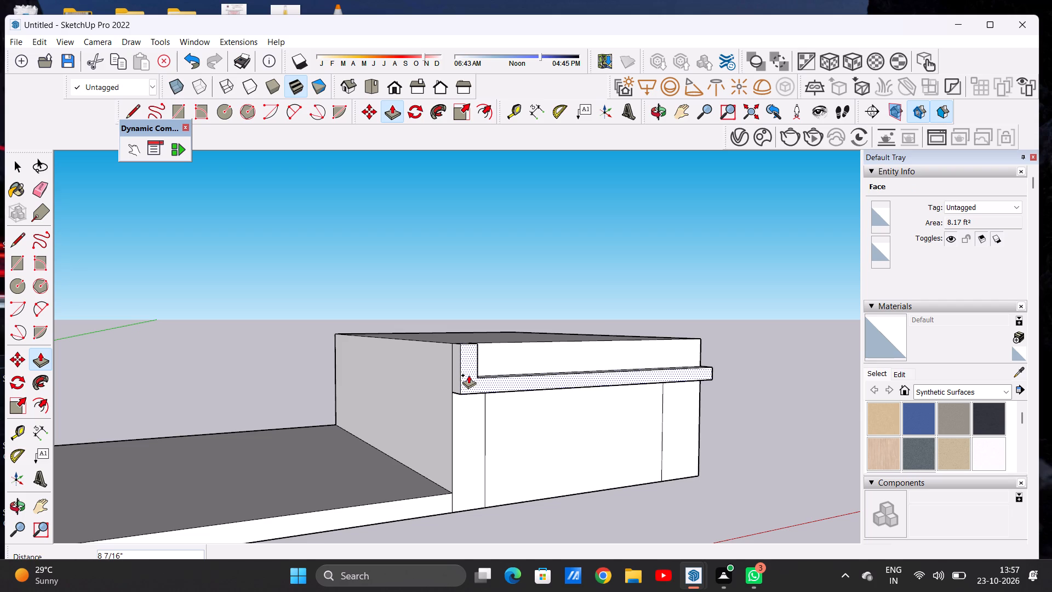
Push/Pull both side piers below the band outward by 8 7/16", flush with the band's front.
left_click(467, 409)
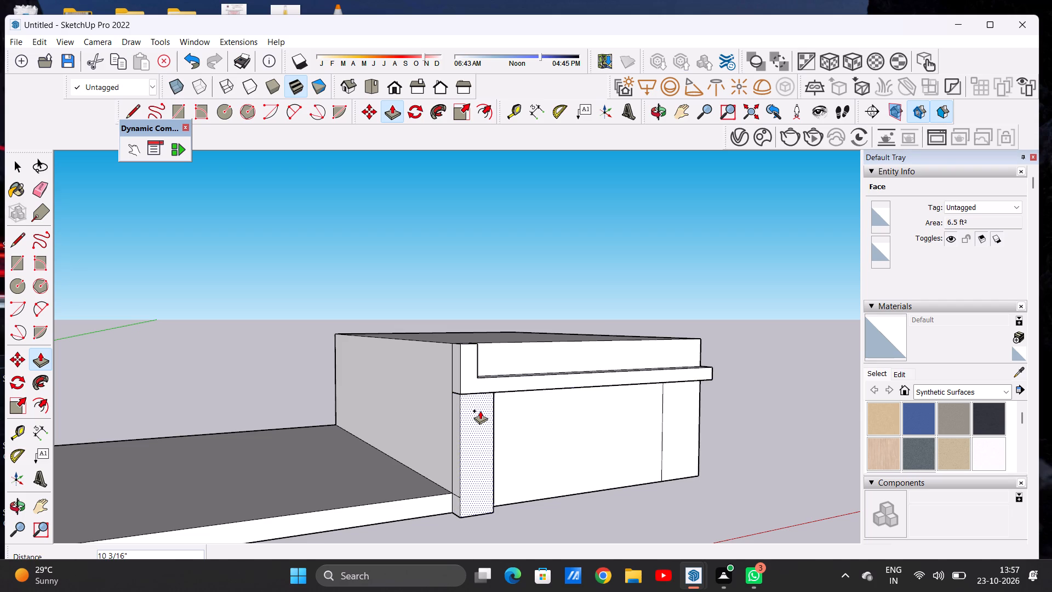
left_click(467, 396)
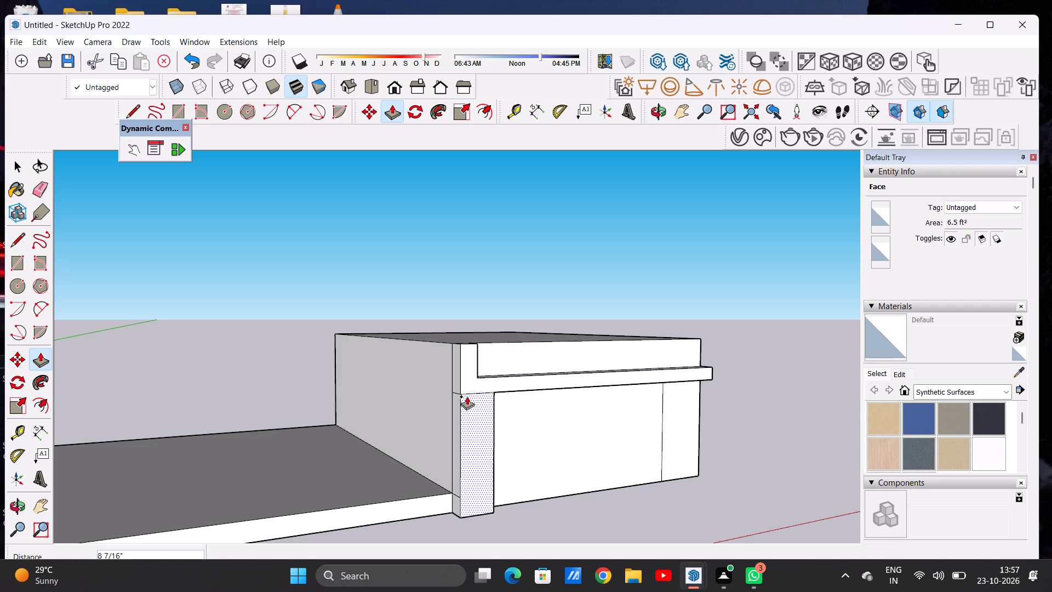
scroll(426, 429, "down", 6)
scroll(578, 409, "up", 11)
scroll(571, 408, "down", 1)
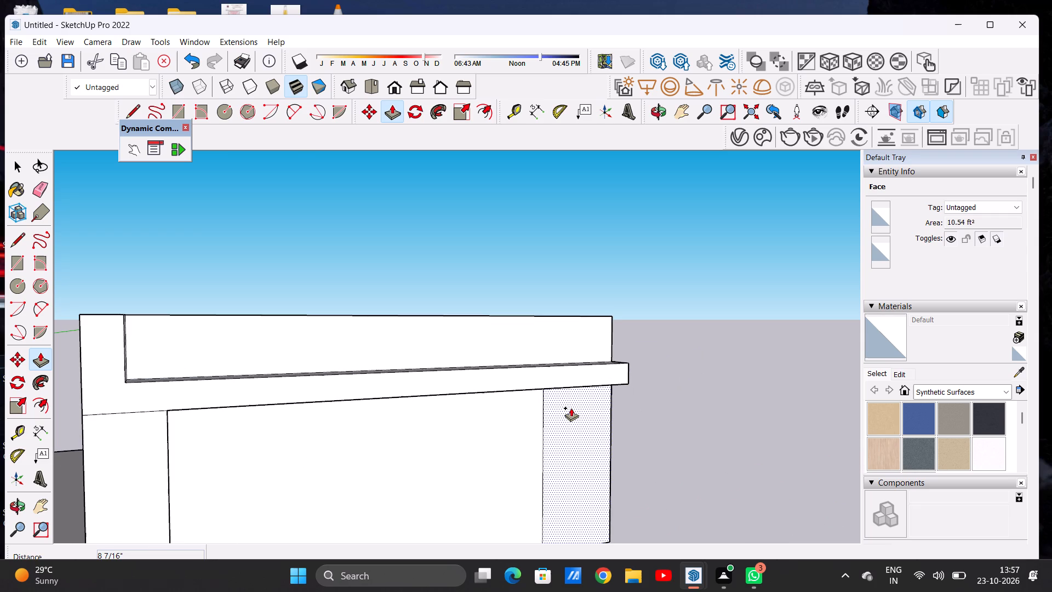
left_click(571, 408)
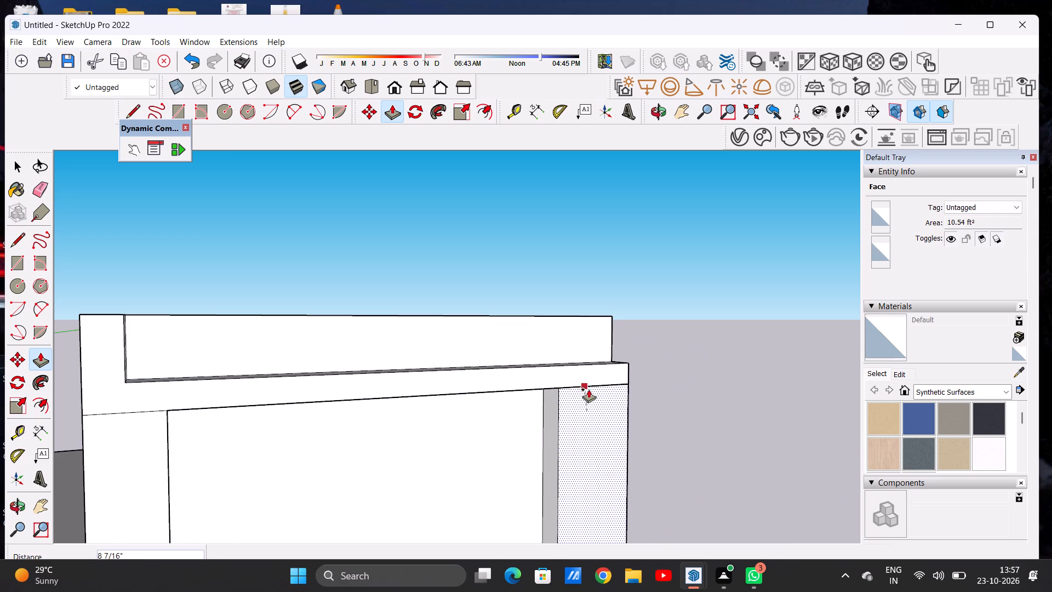
left_click(563, 391)
key("space")
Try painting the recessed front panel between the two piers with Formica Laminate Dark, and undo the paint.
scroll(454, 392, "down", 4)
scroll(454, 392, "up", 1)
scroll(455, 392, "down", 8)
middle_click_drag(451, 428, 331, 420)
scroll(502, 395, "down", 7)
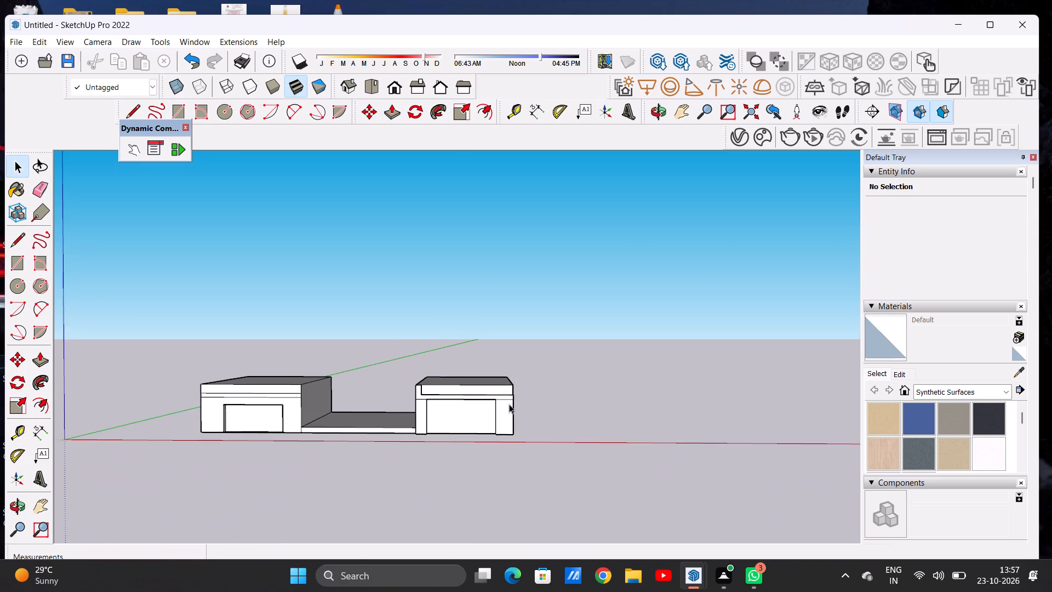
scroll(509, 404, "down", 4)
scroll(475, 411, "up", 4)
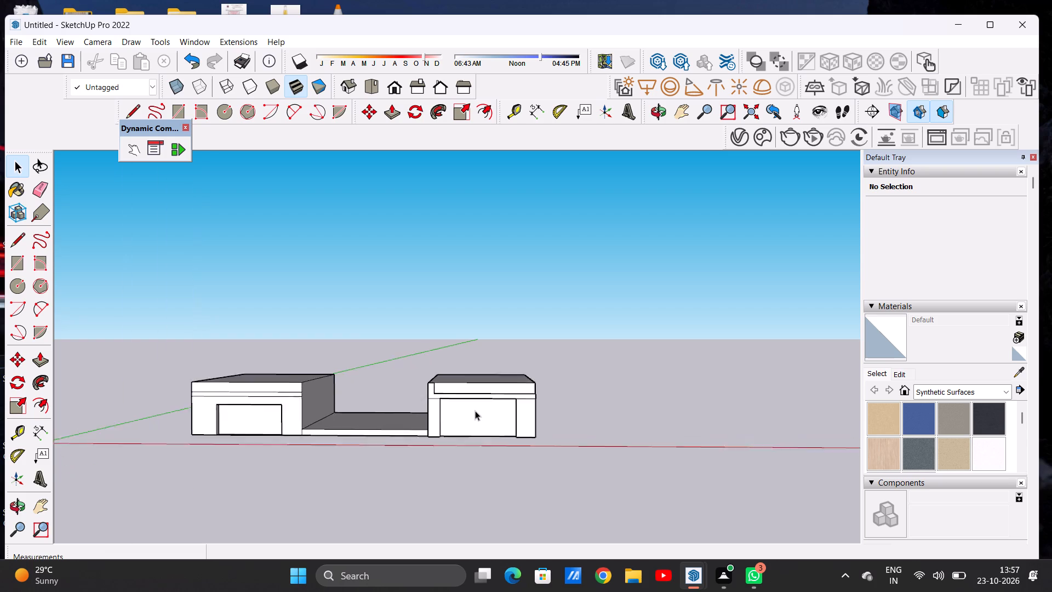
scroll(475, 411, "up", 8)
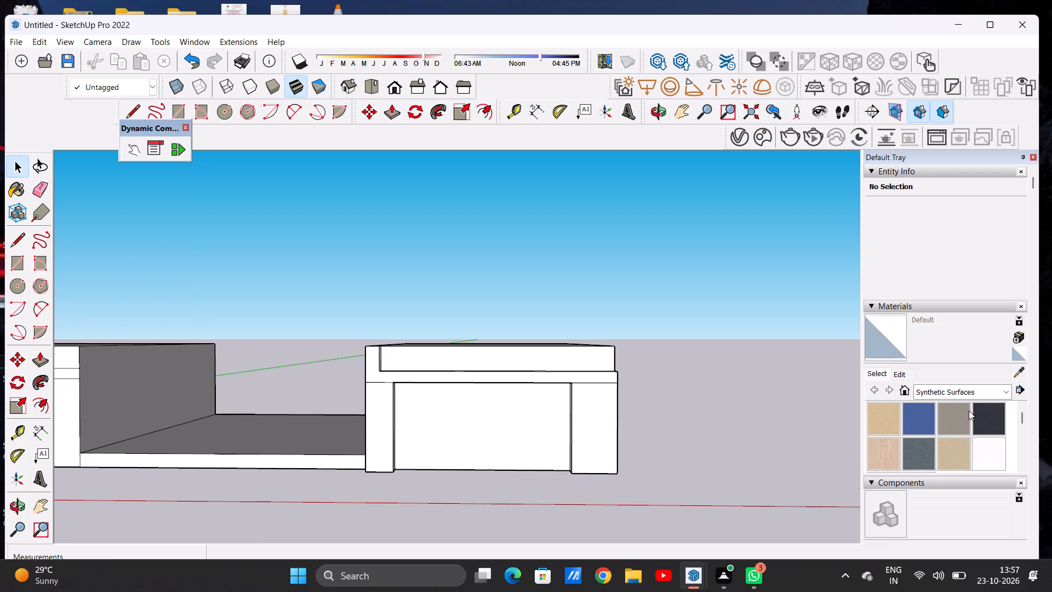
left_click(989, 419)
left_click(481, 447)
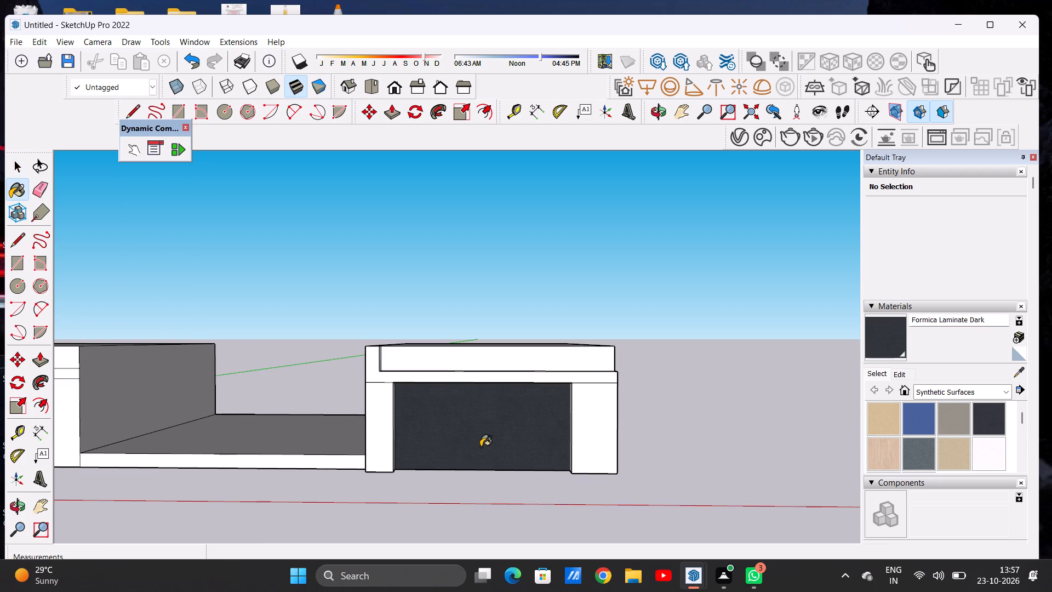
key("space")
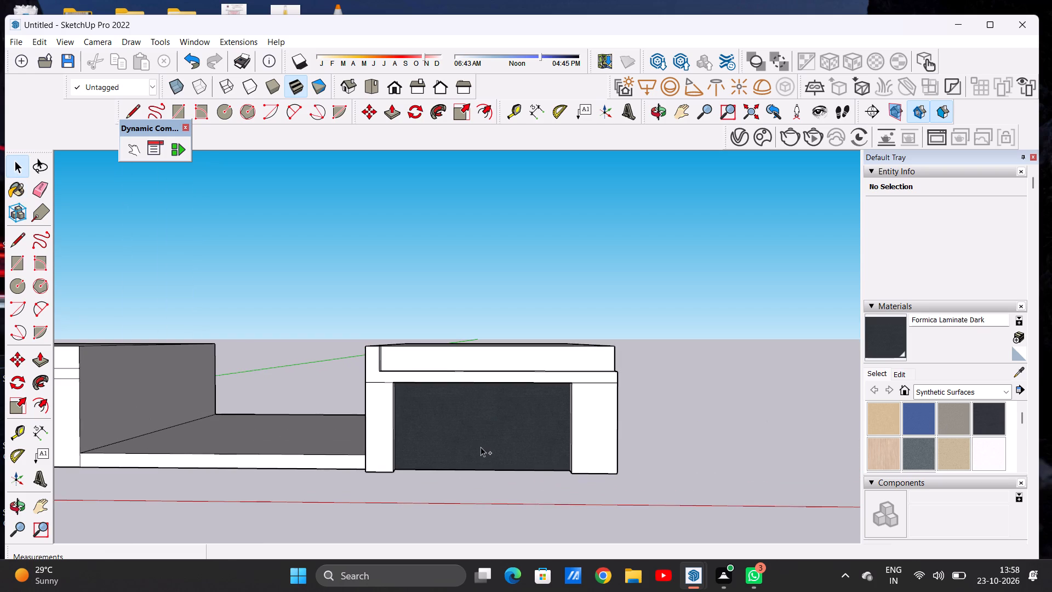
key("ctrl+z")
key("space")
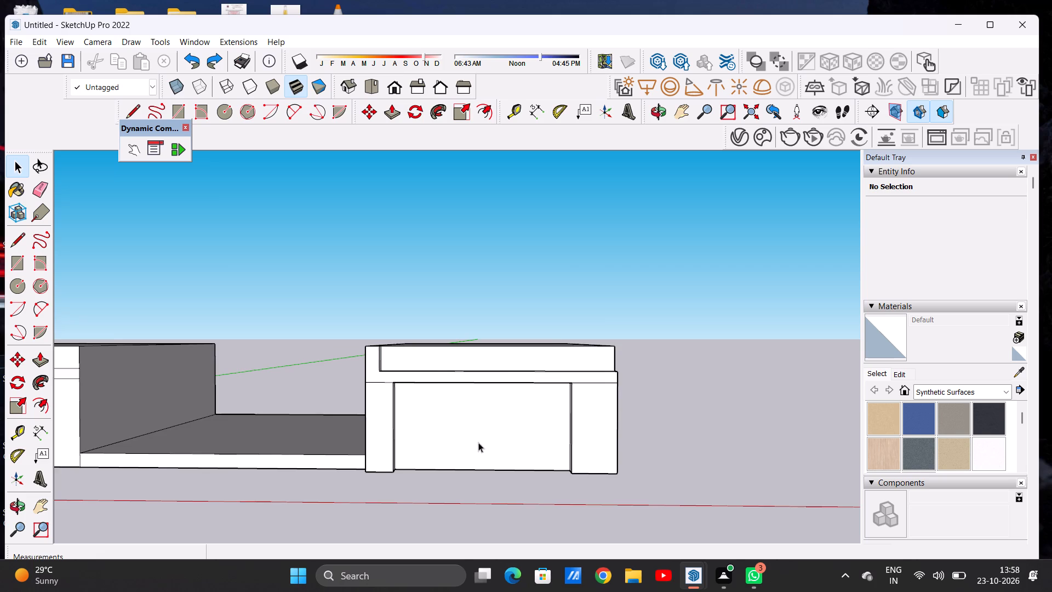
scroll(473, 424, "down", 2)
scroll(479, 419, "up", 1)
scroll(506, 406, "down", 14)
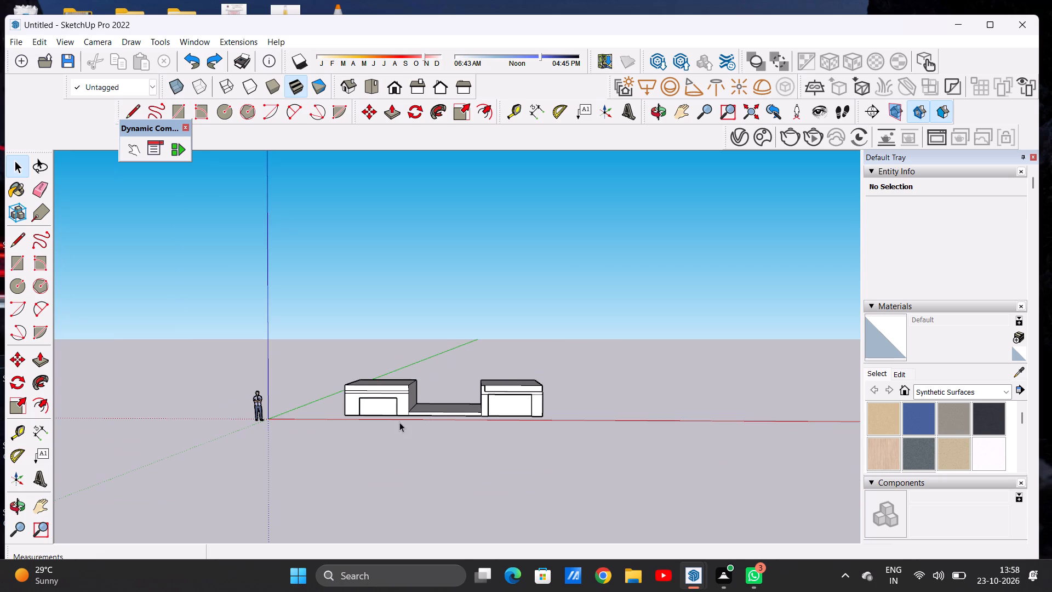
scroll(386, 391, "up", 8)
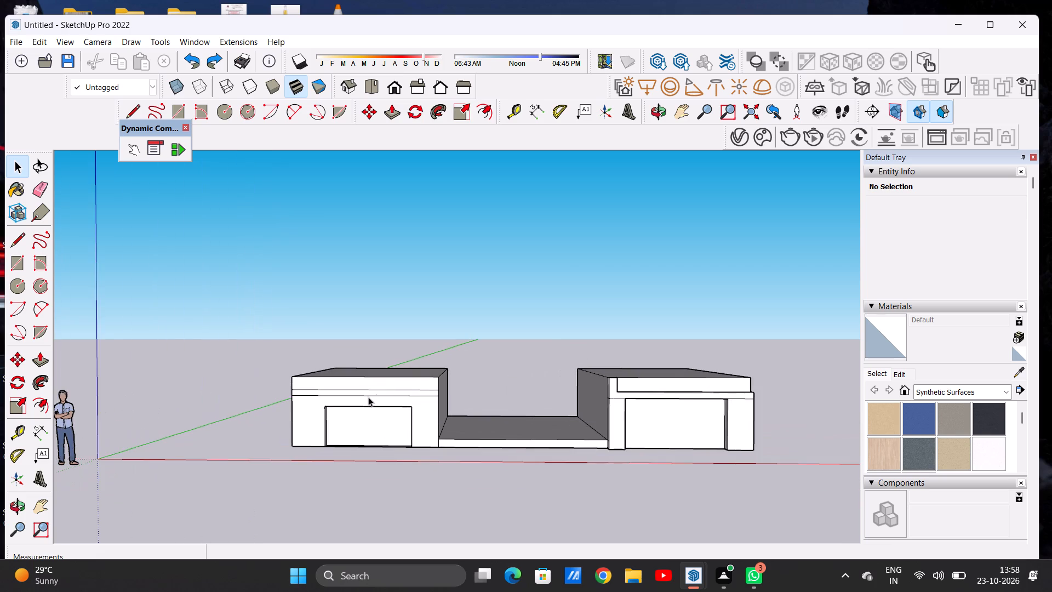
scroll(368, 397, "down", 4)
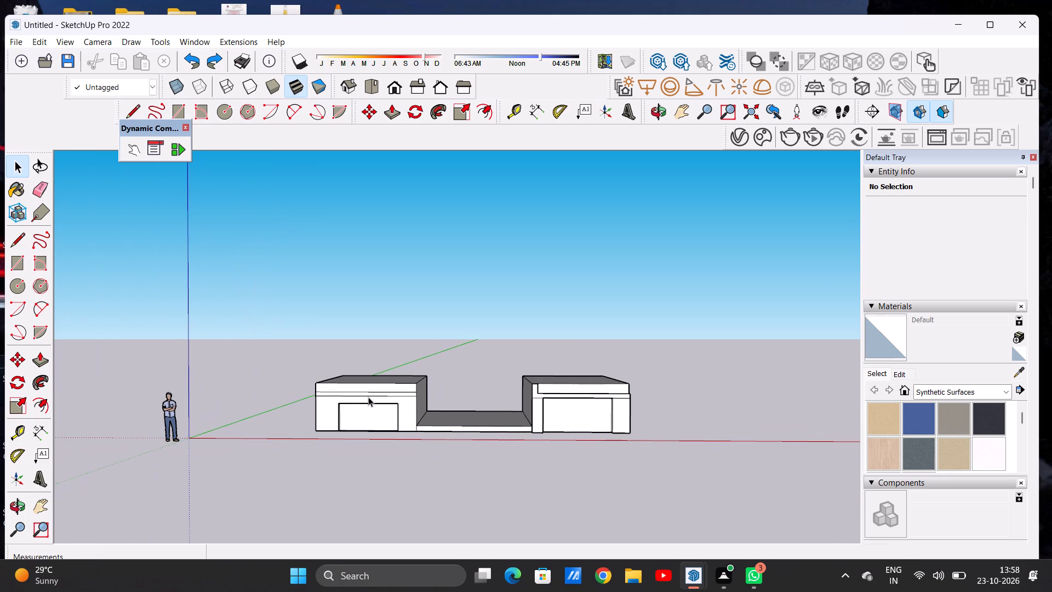
Push/Pull the narrow band above the opening on the block nearest the origin outward by about 6 7/16".
scroll(368, 397, "down", 2)
scroll(395, 394, "up", 8)
scroll(396, 392, "down", 1)
scroll(396, 392, "up", 3)
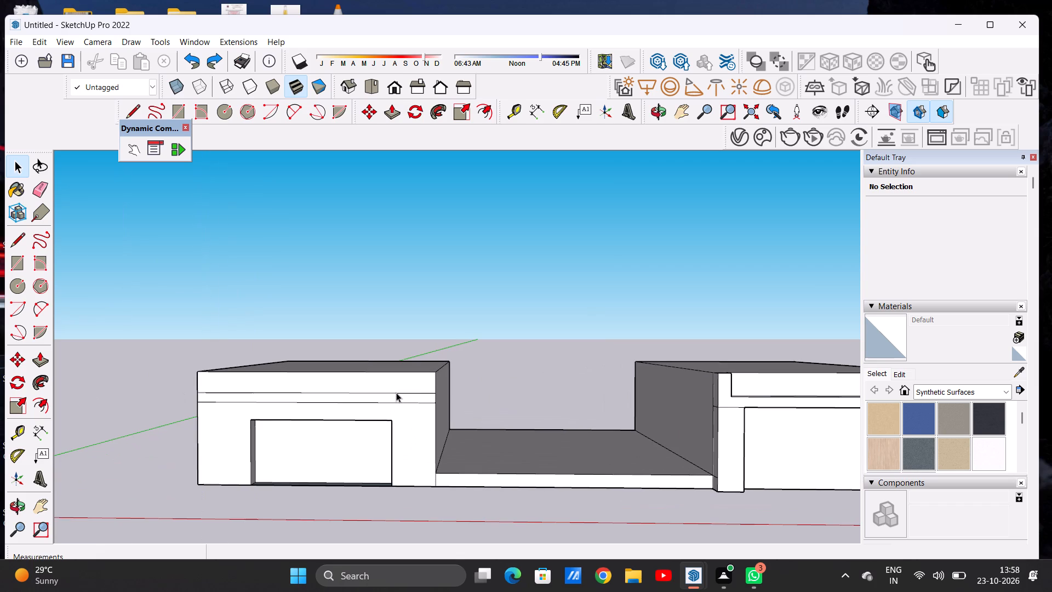
key("p")
scroll(421, 389, "up", 6)
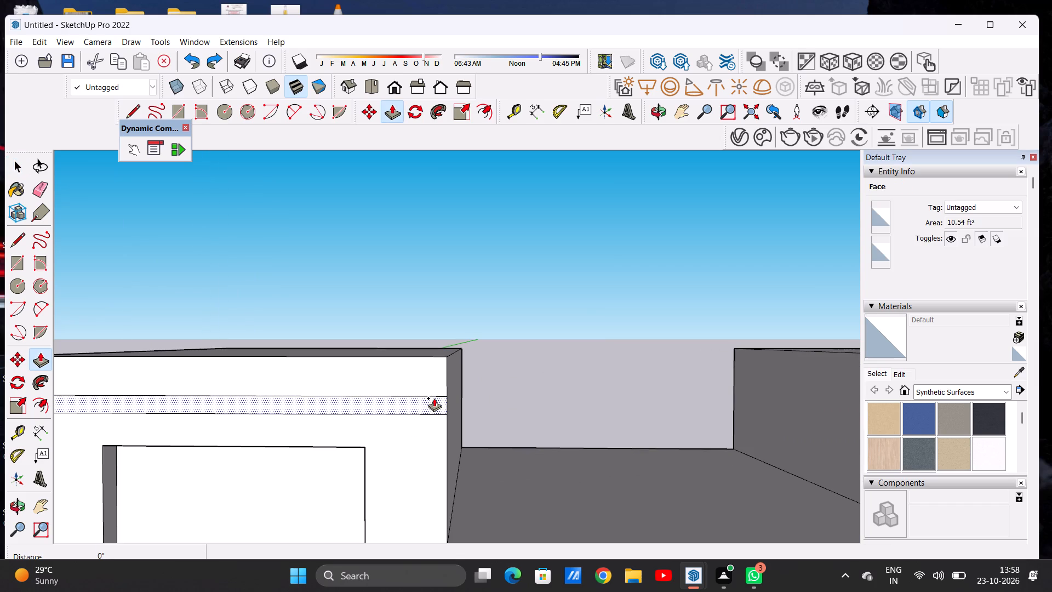
left_click(434, 398)
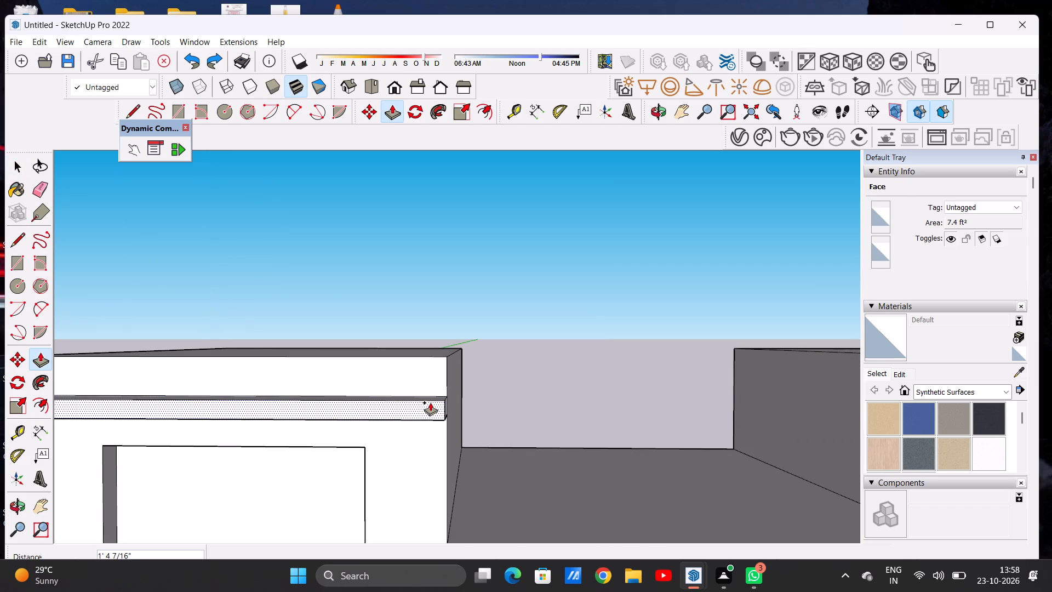
middle_click_drag(424, 402, 293, 402)
middle_click(293, 402)
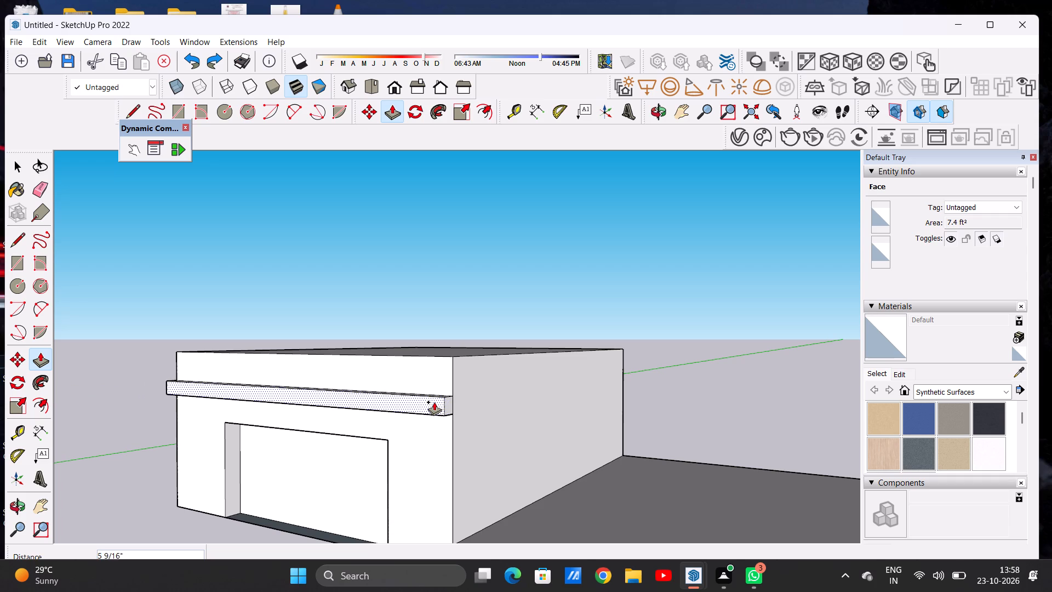
left_click(432, 401)
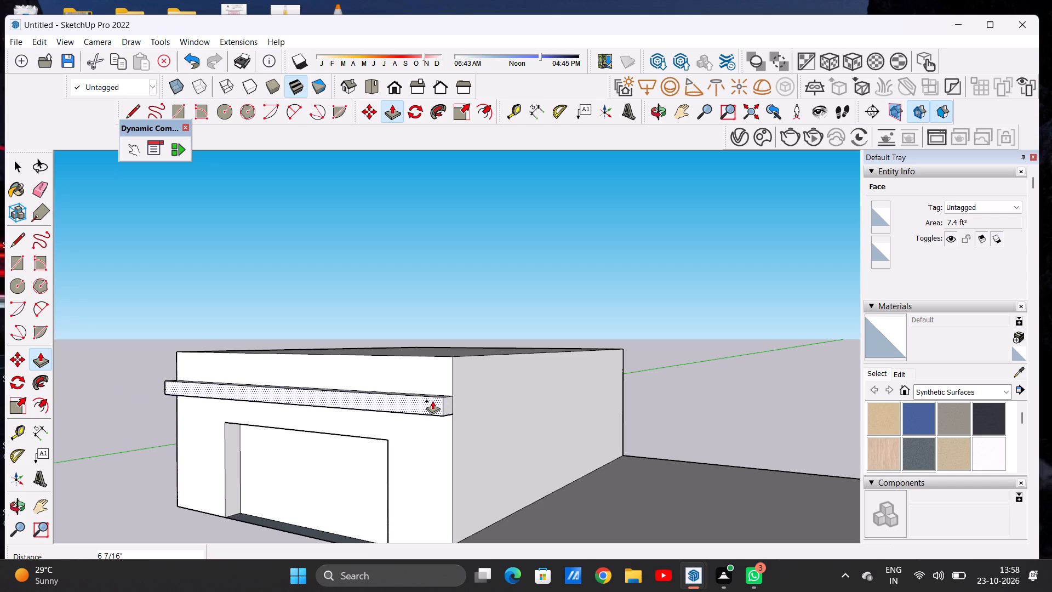
key("space")
Examine both blocks and the slab between them from above and in the standard Front view.
scroll(364, 404, "down", 16)
middle_click_drag(346, 419, 496, 455)
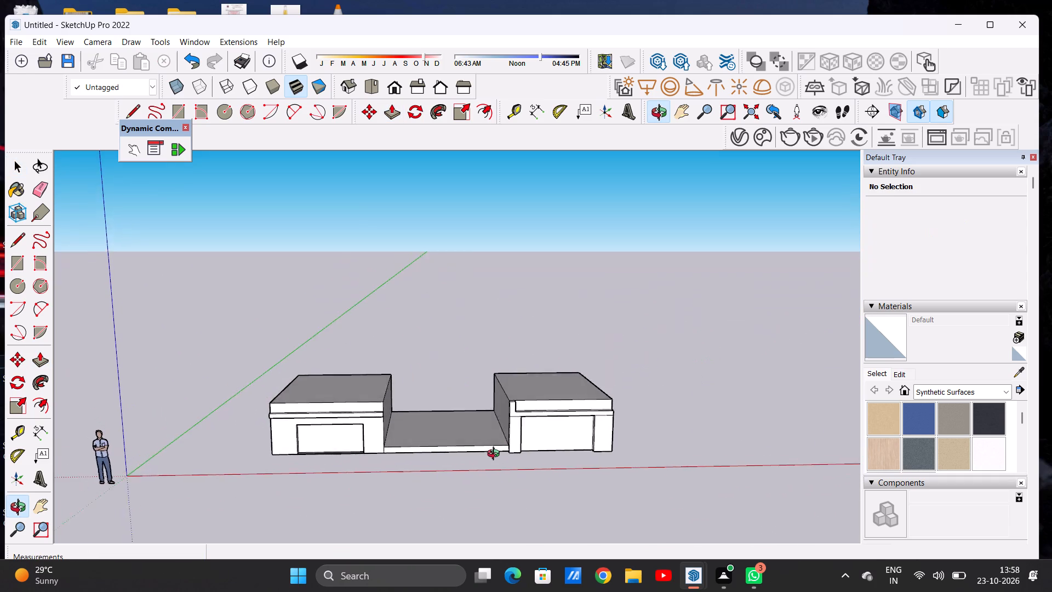
middle_click_drag(496, 455, 489, 470)
scroll(439, 413, "up", 7)
middle_click_drag(452, 408, 449, 446)
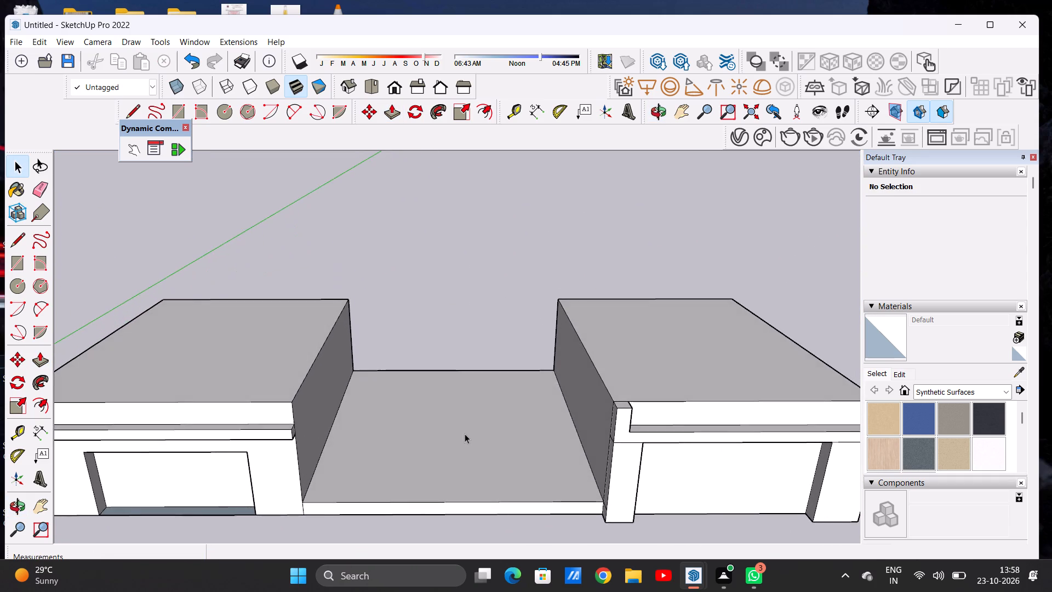
scroll(472, 419, "down", 6)
scroll(454, 406, "up", 5)
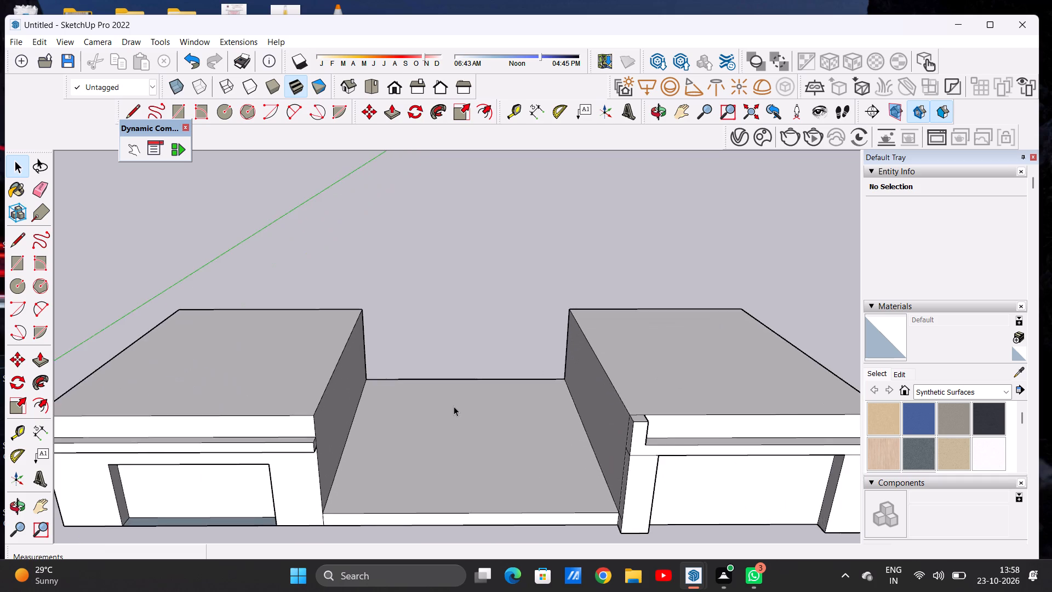
scroll(454, 406, "up", 1)
scroll(470, 419, "down", 5)
left_click(392, 92)
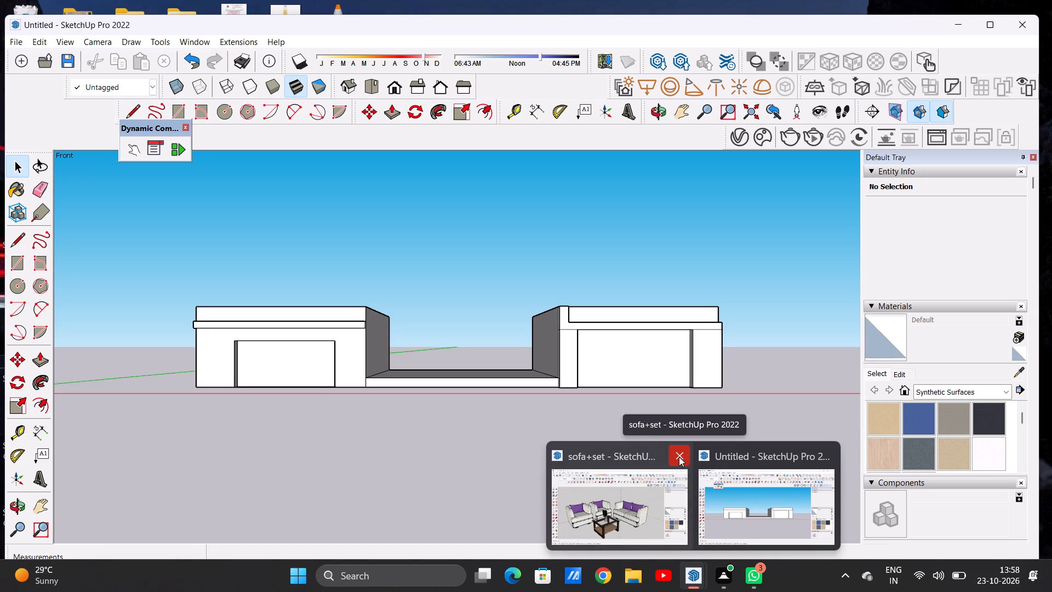
Close the sofa+set model window and return to the untitled building model.
left_click(679, 457)
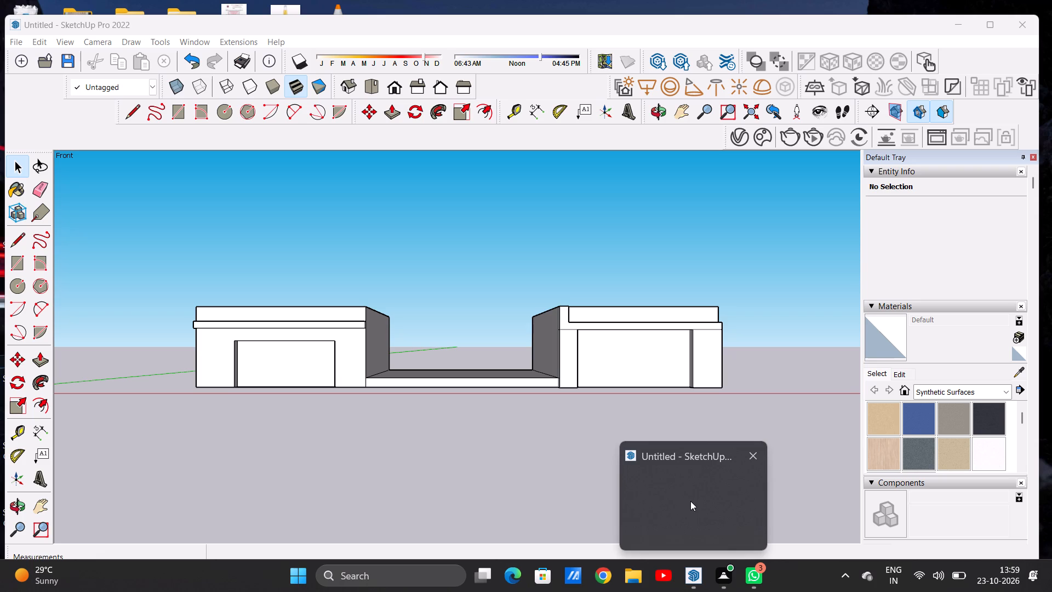
left_click(540, 439)
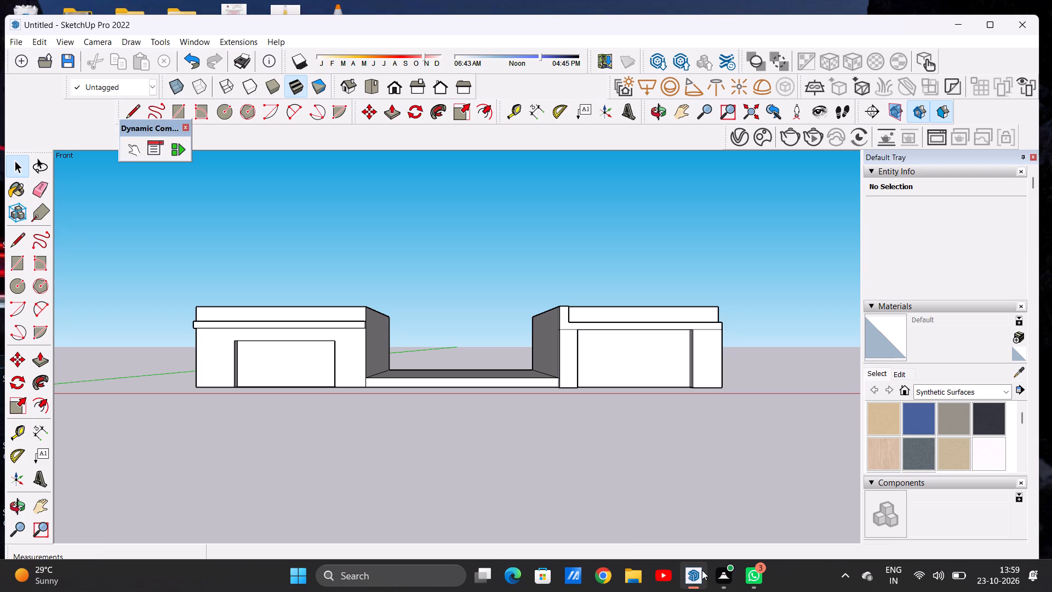
left_click(694, 506)
Examine the overall massing, the front bands and piers, and the slab between the two blocks from several angles.
scroll(365, 297, "down", 8)
scroll(364, 352, "down", 4)
scroll(351, 309, "up", 4)
middle_click_drag(367, 300, 374, 452)
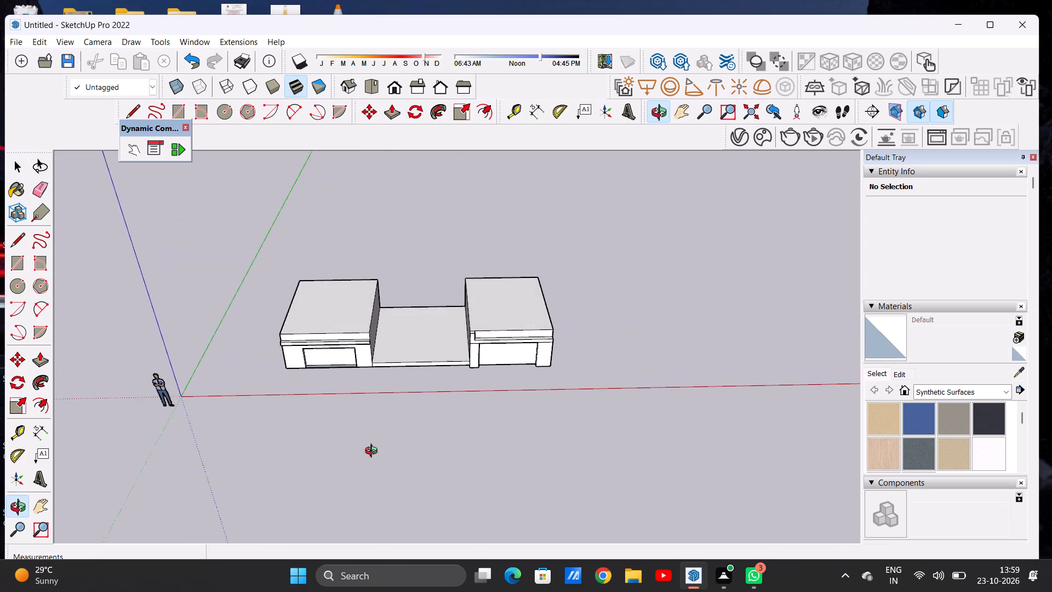
middle_click_drag(374, 452, 361, 348)
scroll(403, 338, "up", 6)
scroll(519, 429, "down", 5)
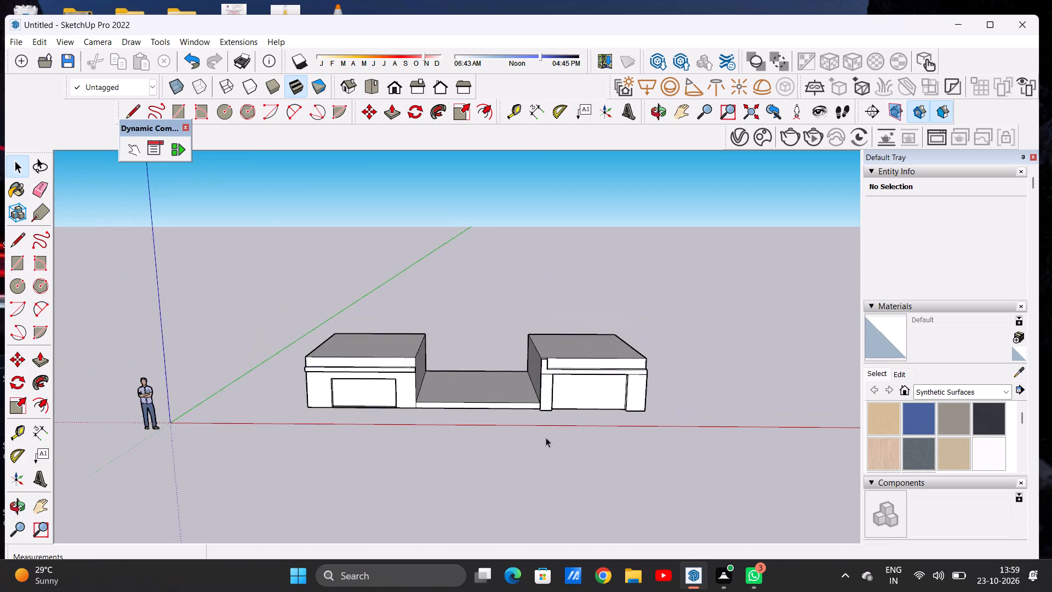
scroll(546, 437, "down", 7)
scroll(550, 393, "up", 16)
scroll(491, 351, "up", 5)
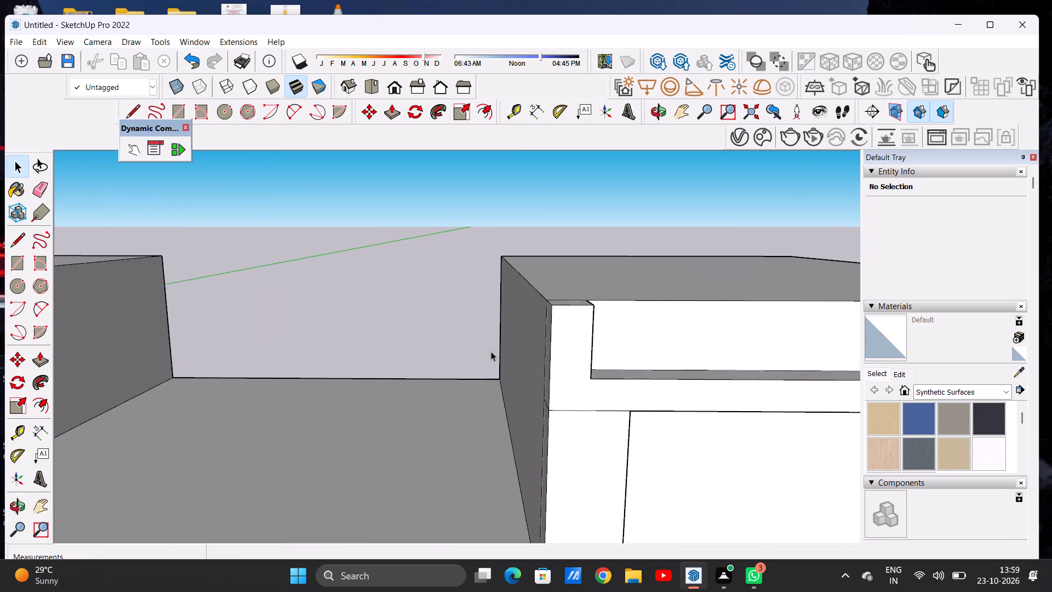
scroll(491, 351, "up", 1)
scroll(491, 351, "down", 4)
scroll(493, 353, "up", 2)
scroll(494, 353, "down", 1)
scroll(494, 353, "up", 1)
scroll(494, 353, "down", 17)
scroll(458, 357, "up", 7)
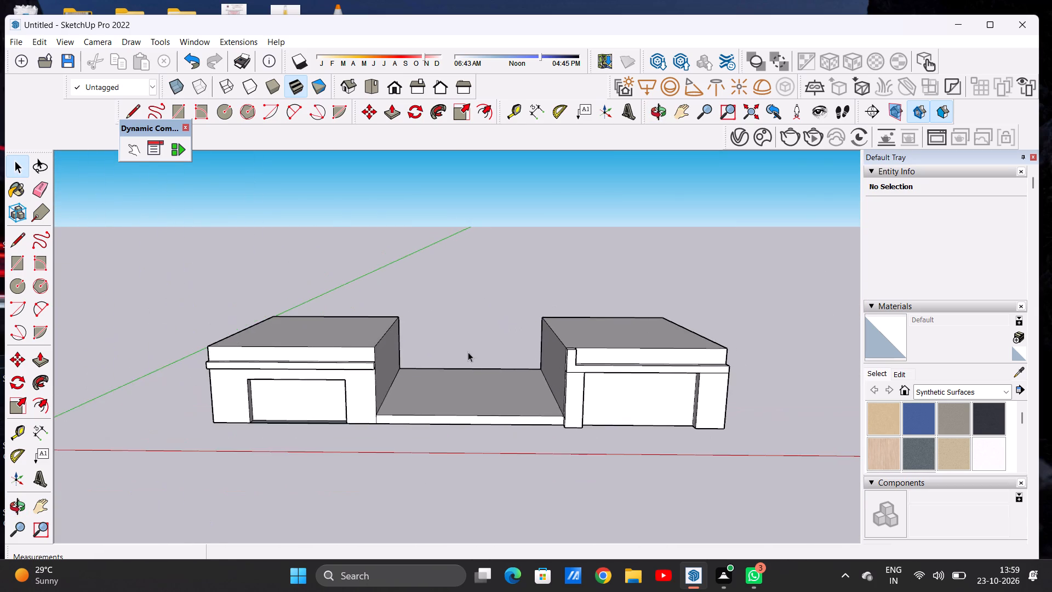
middle_click_drag(468, 362, 468, 448)
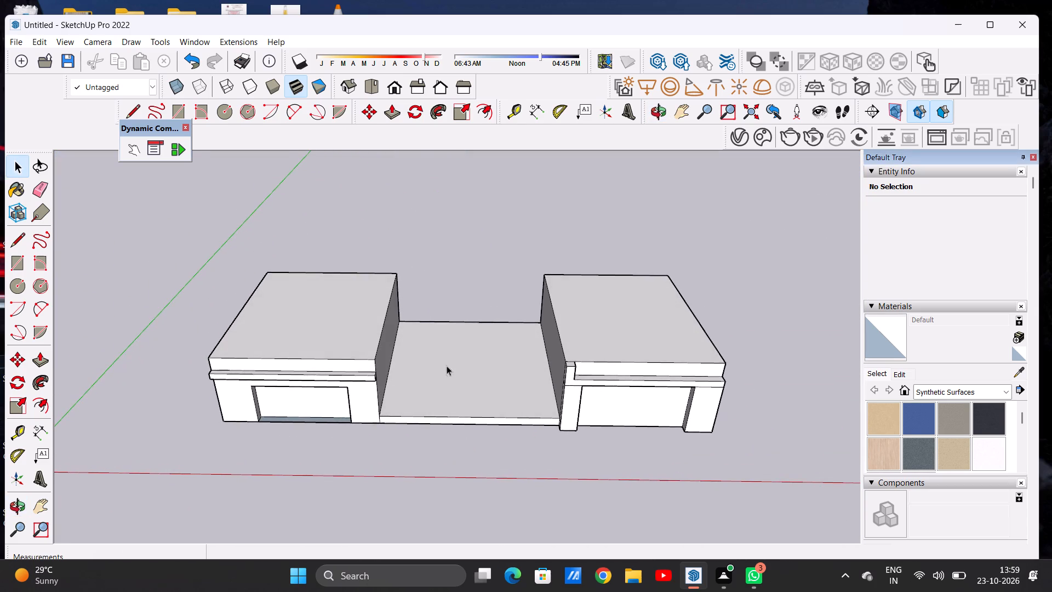
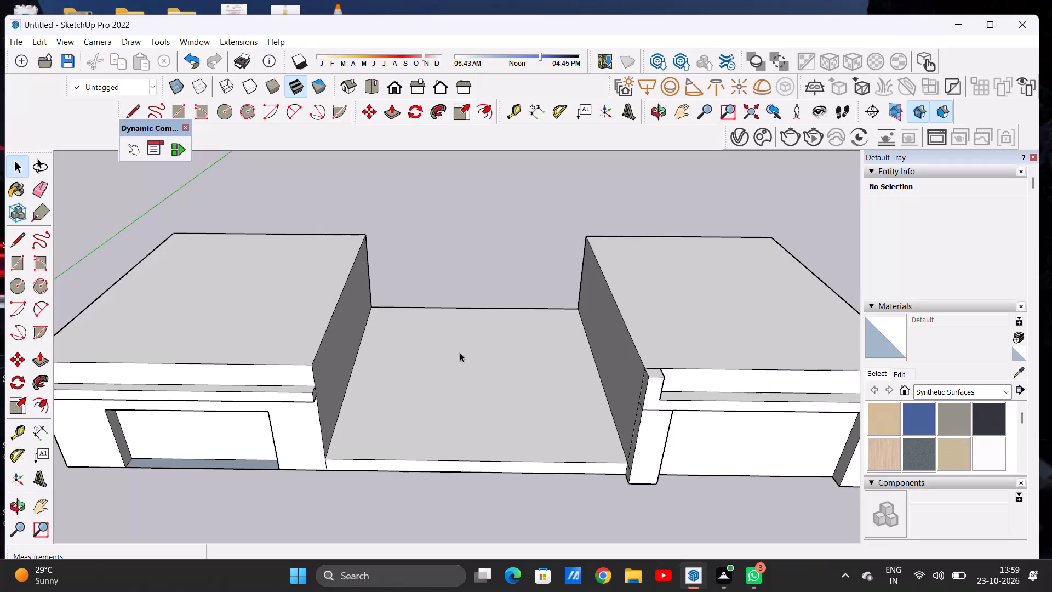
Draw a line across the slab from one block to the other, parallel to and near the slab's rear edge.
scroll(478, 366, "down", 5)
middle_click_drag(490, 381, 485, 328)
scroll(487, 351, "up", 4)
middle_click_drag(493, 367, 494, 439)
middle_click(494, 439)
middle_click(494, 440)
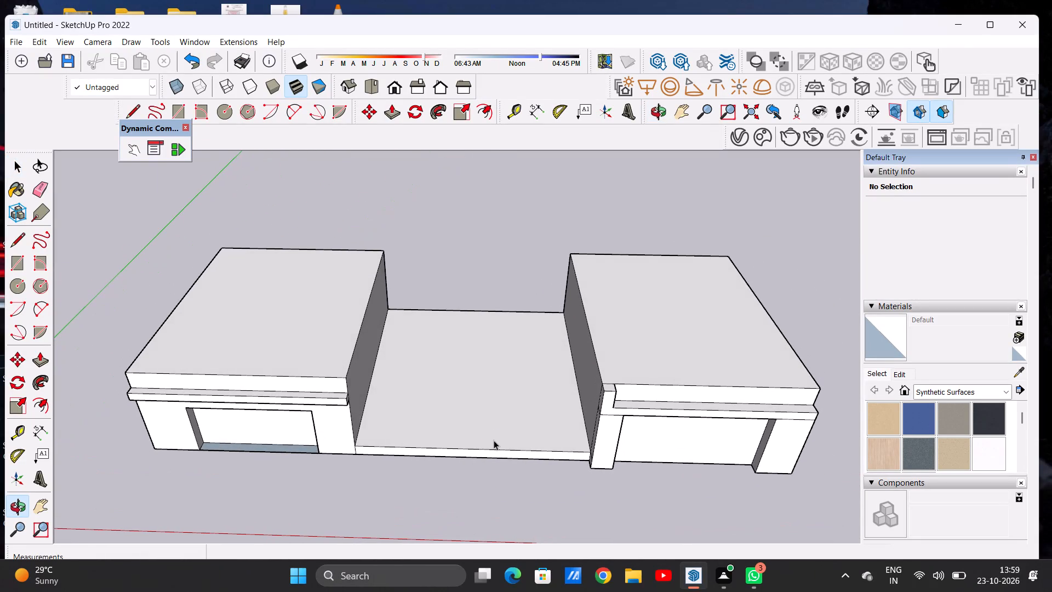
key("l")
scroll(415, 355, "up", 4)
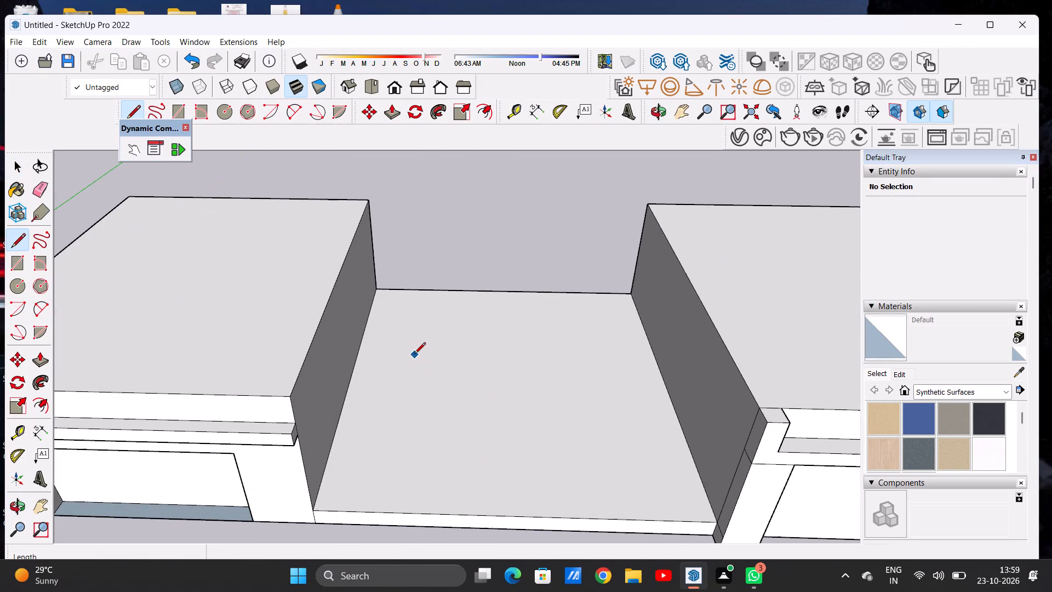
left_click(362, 338)
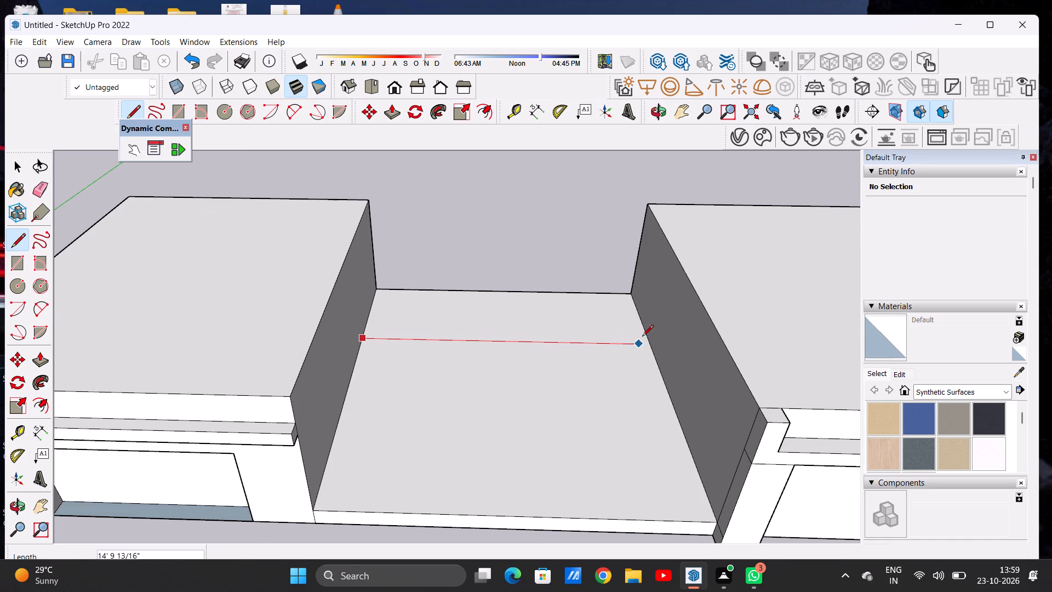
left_click(653, 340)
key("space")
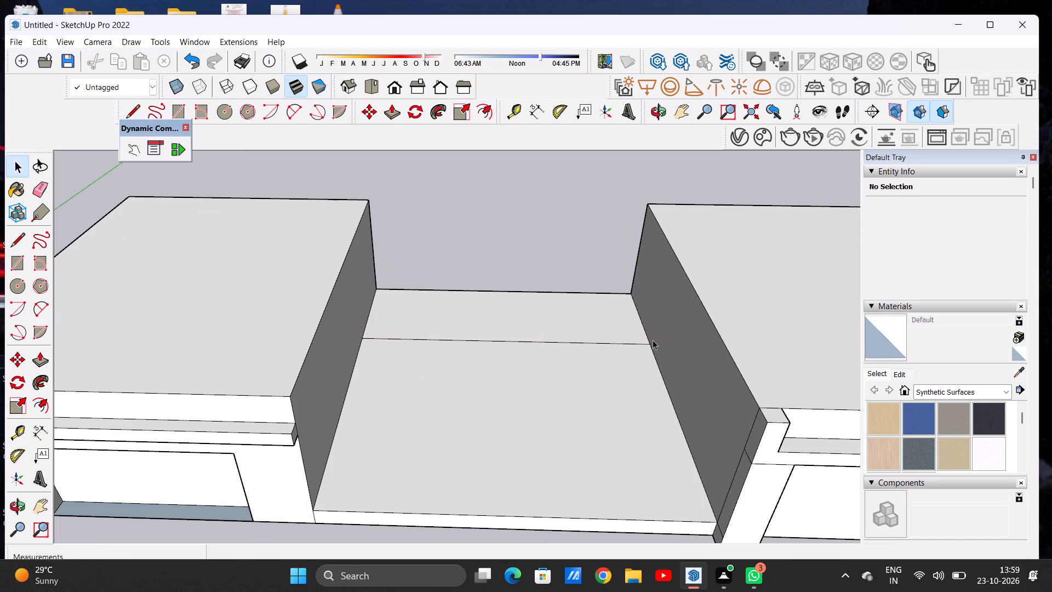
Push/Pull the slab's rear strip between the blocks up by about 5' 8 3/8", level with the block tops.
key("p")
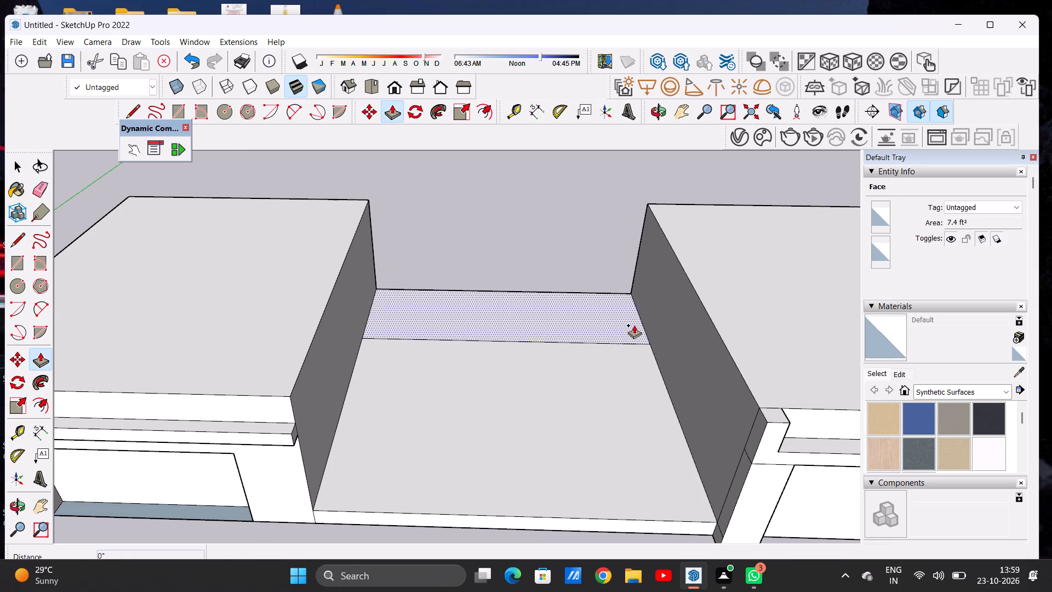
left_click(634, 325)
left_click(679, 251)
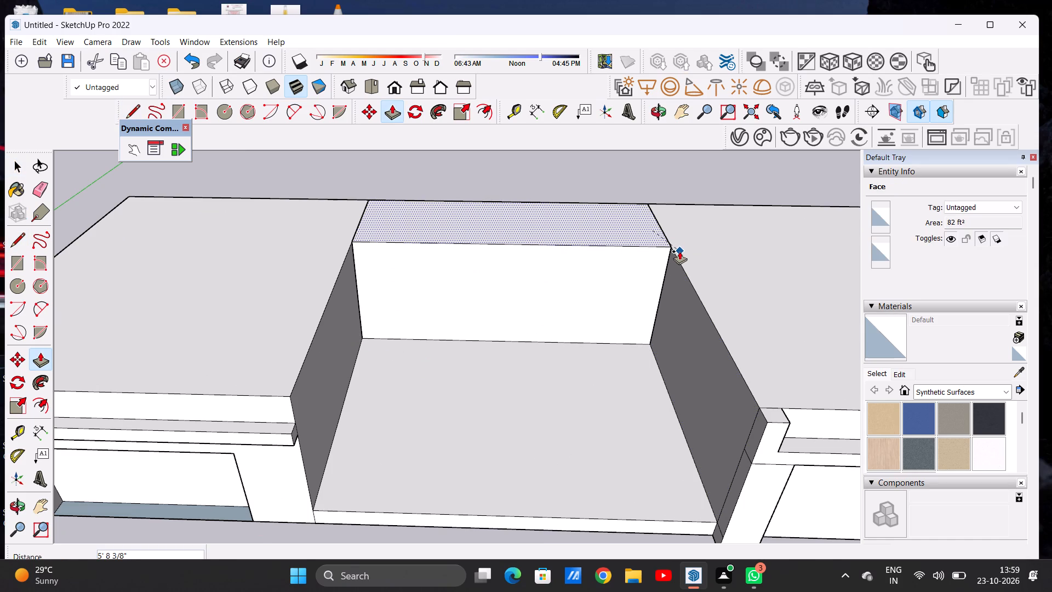
key("space")
Push/Pull the top face of the rear connecting mass down by about 2' 1 5/8".
scroll(426, 351, "down", 8)
middle_click_drag(471, 308, 468, 274)
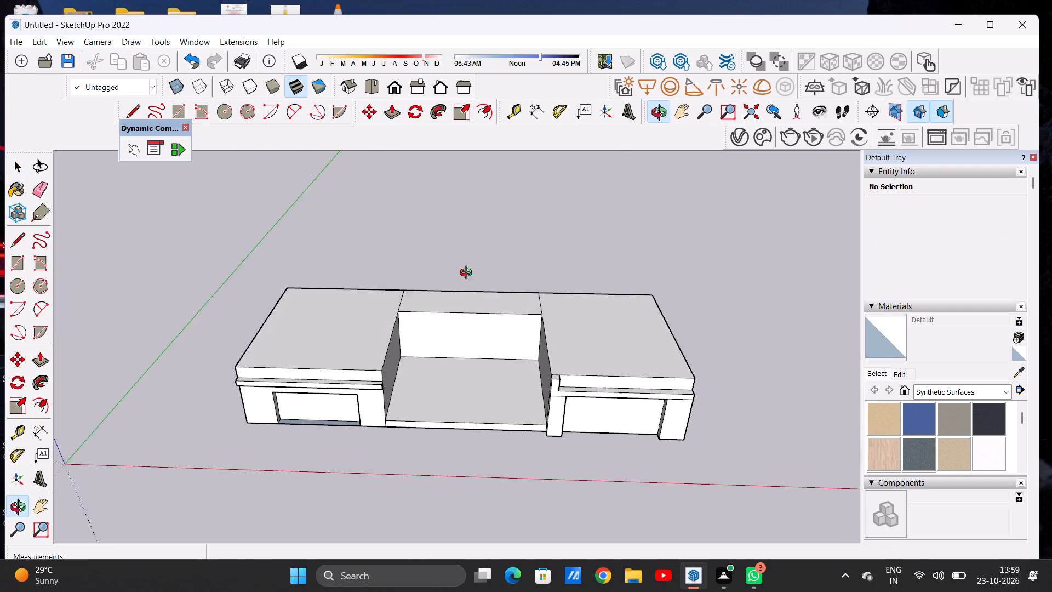
middle_click_drag(468, 274, 467, 268)
scroll(415, 369, "up", 2)
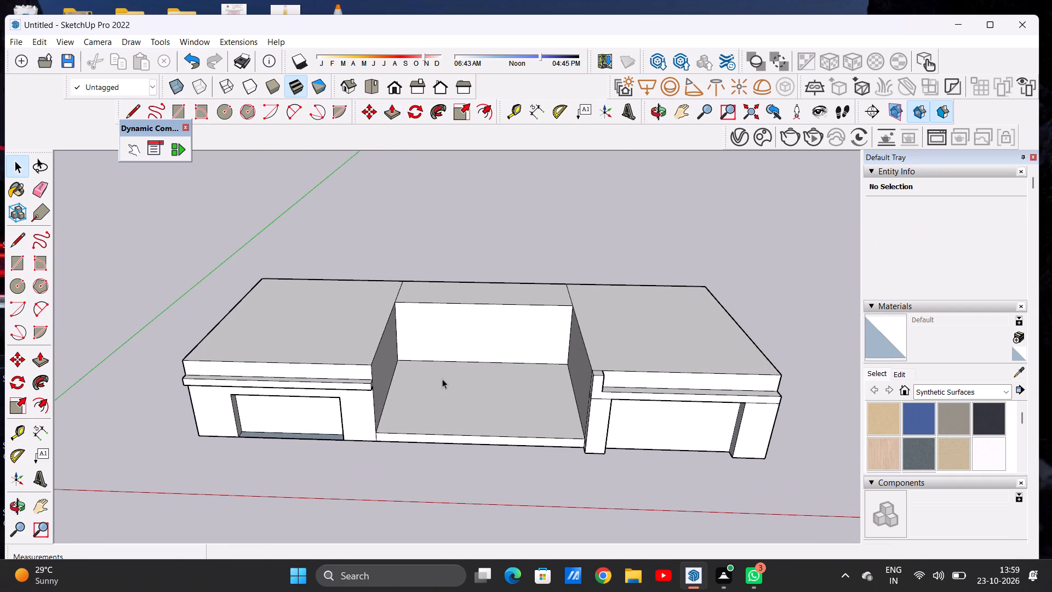
middle_click_drag(464, 414, 473, 329)
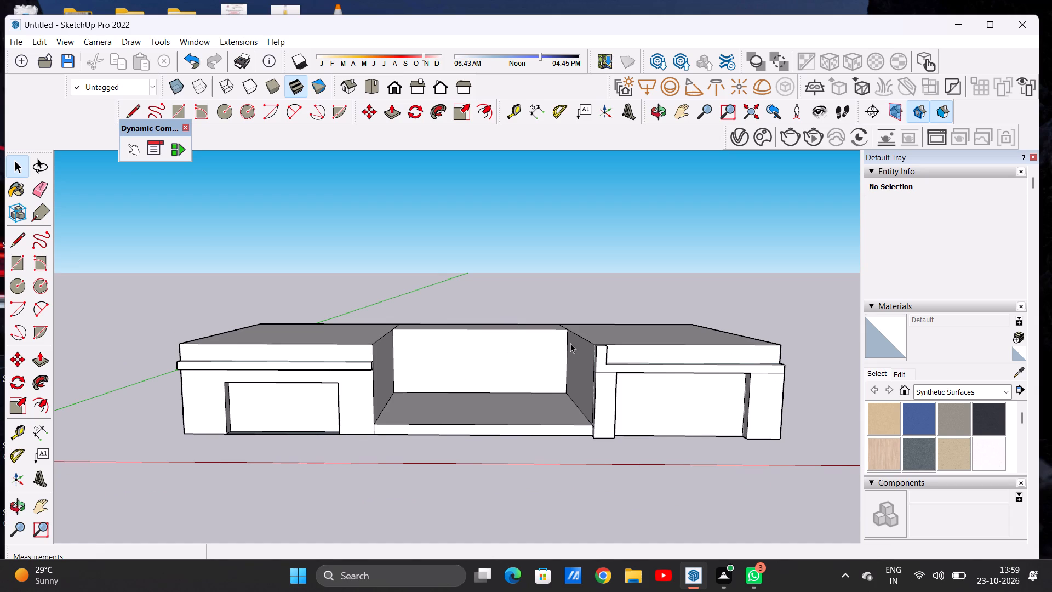
scroll(516, 352, "down", 2)
scroll(494, 336, "up", 5)
middle_click_drag(491, 341, 490, 452)
key("p")
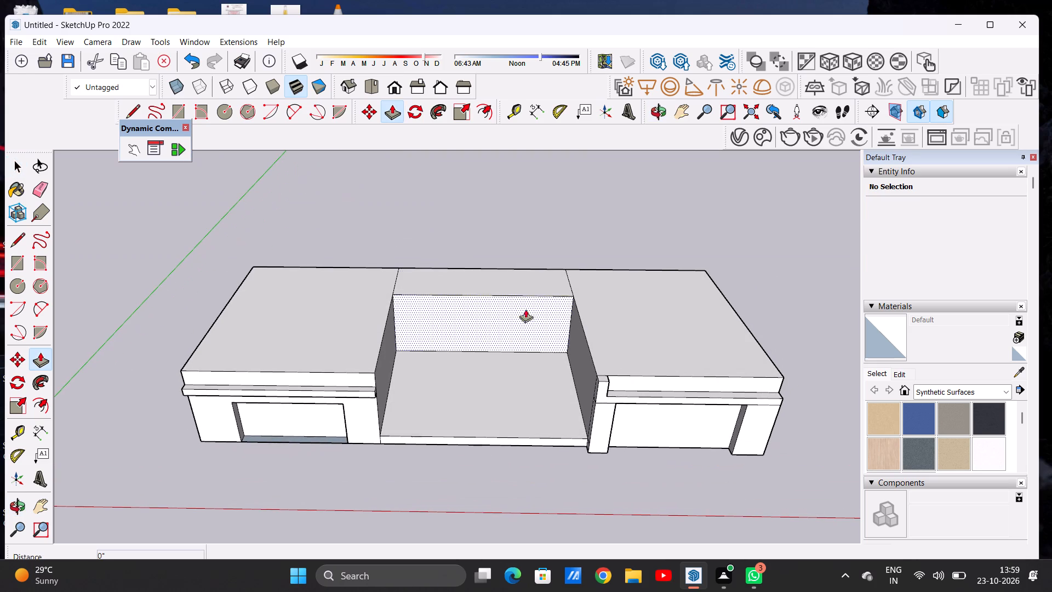
scroll(549, 271, "up", 6)
left_click(550, 284)
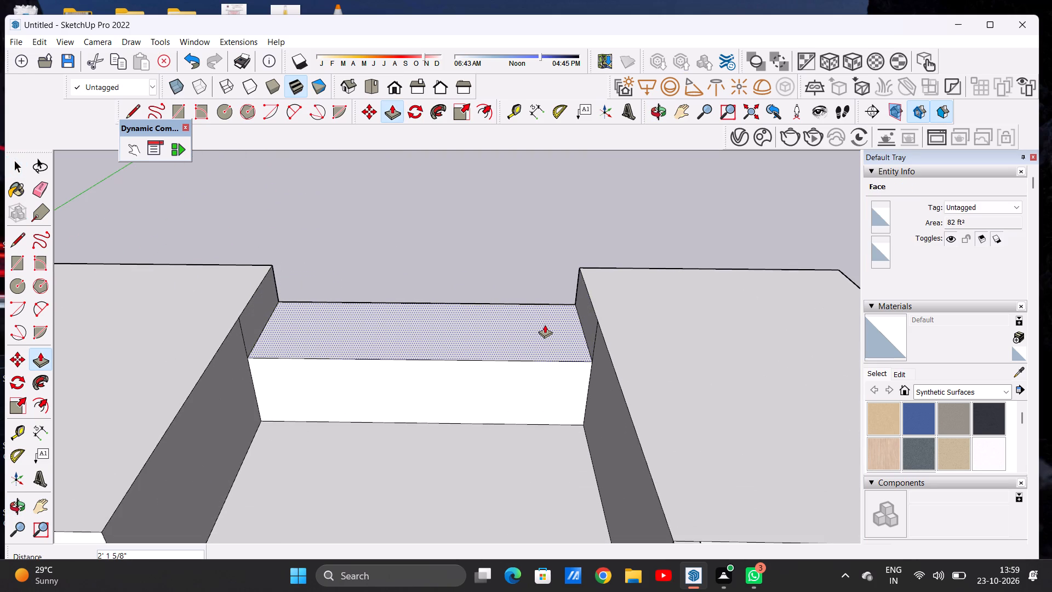
left_click(545, 325)
key("space")
Examine the lowered rear mass and its relation to both end blocks from low and high angles.
scroll(546, 340, "down", 7)
middle_click_drag(550, 376, 550, 317)
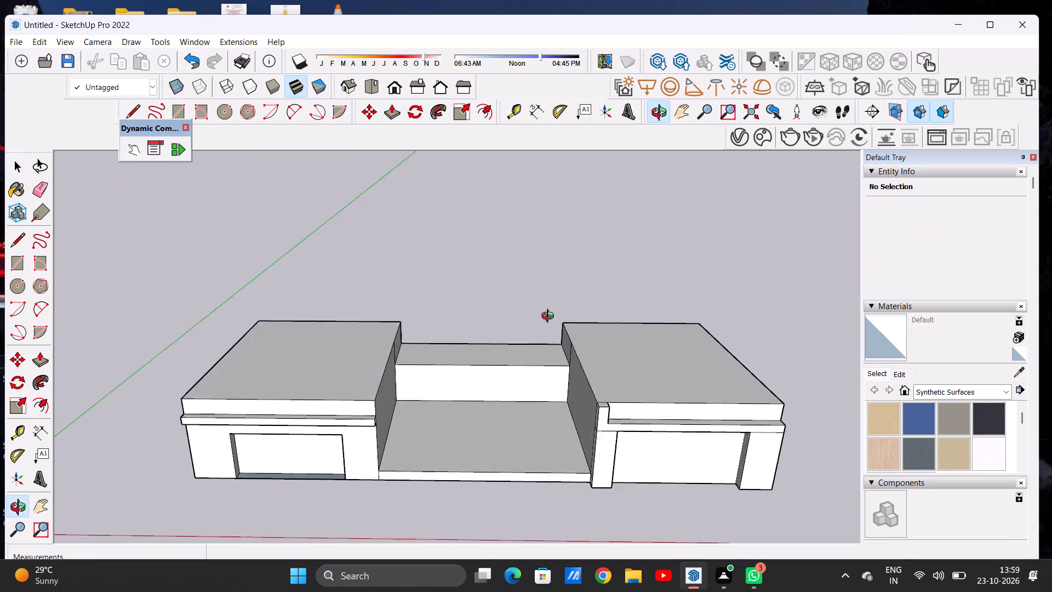
middle_click_drag(550, 317, 544, 279)
scroll(575, 393, "up", 5)
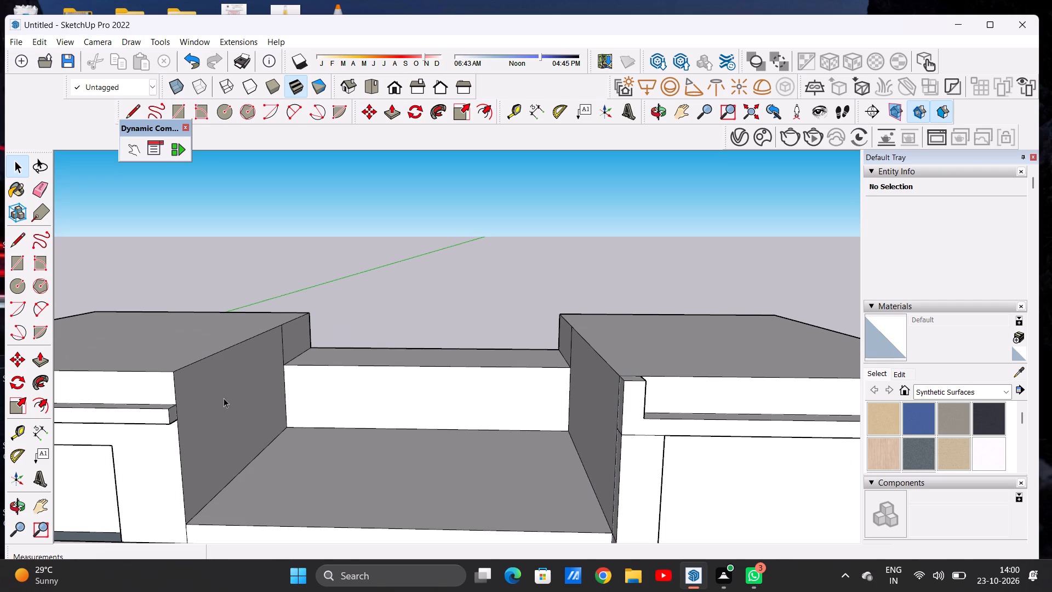
scroll(290, 415, "down", 5)
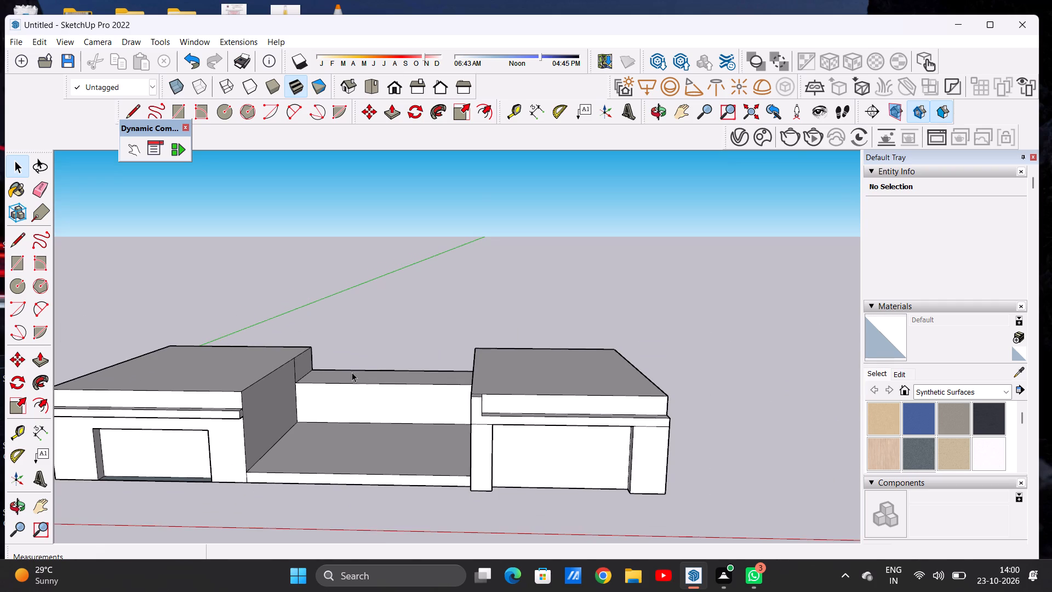
scroll(384, 396, "down", 13)
scroll(361, 392, "up", 6)
scroll(457, 390, "up", 5)
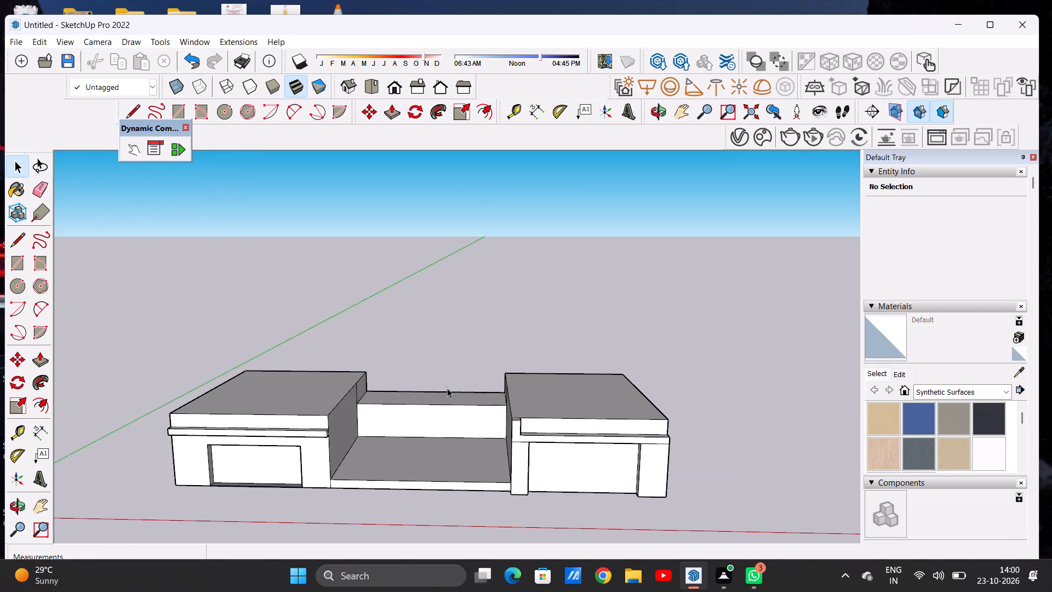
middle_click_drag(447, 406, 447, 469)
scroll(449, 452, "up", 6)
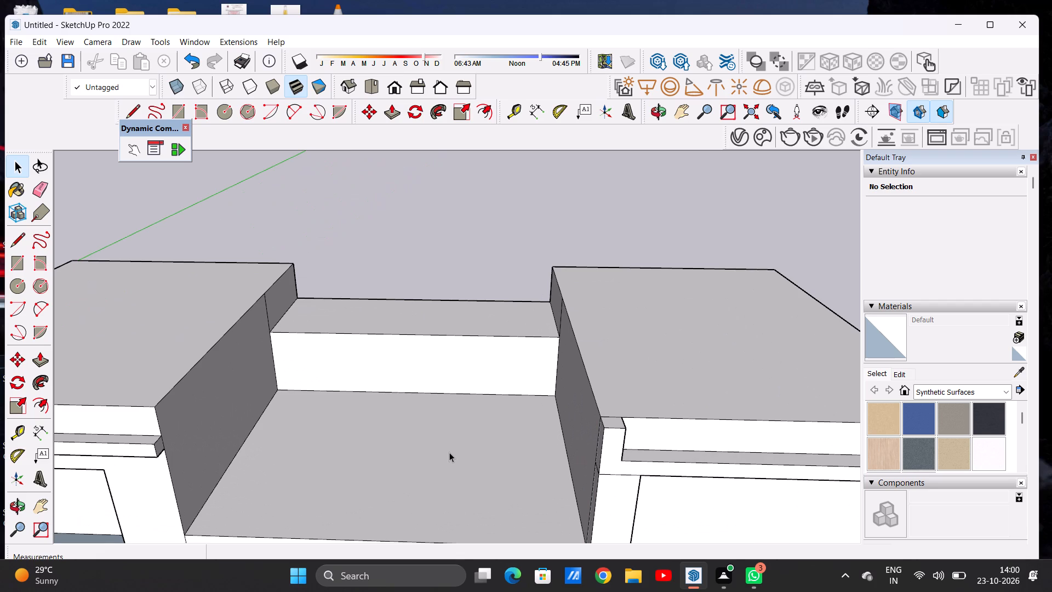
scroll(453, 436, "down", 5)
middle_click_drag(484, 392, 507, 373)
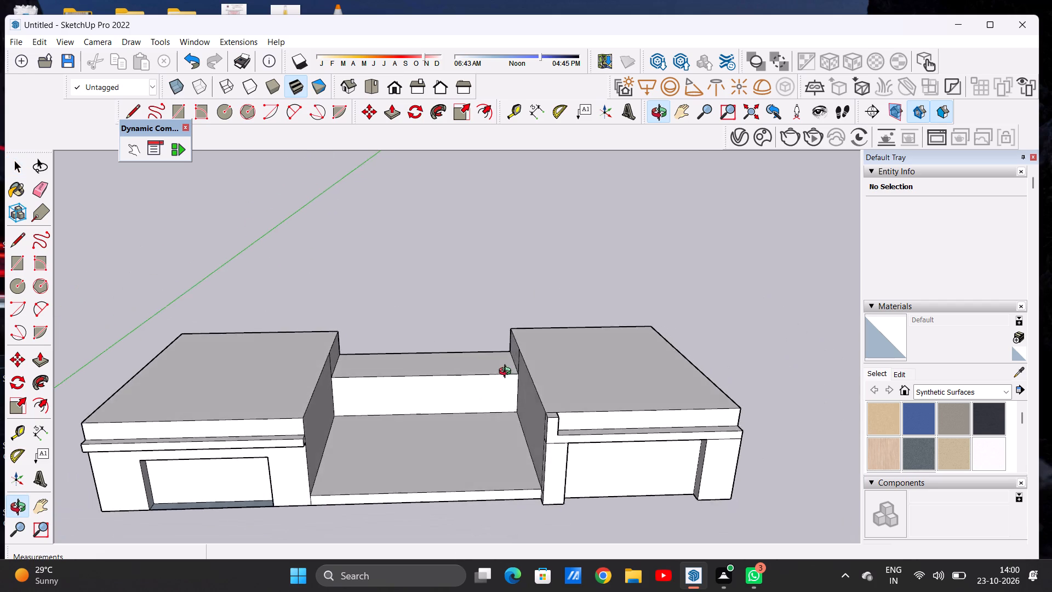
middle_click_drag(507, 373, 494, 430)
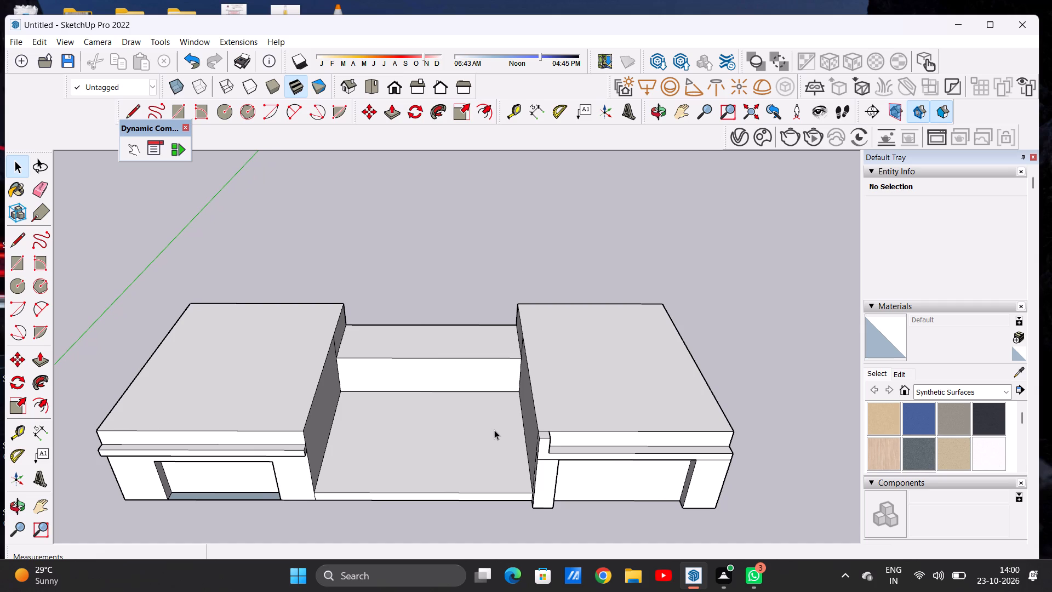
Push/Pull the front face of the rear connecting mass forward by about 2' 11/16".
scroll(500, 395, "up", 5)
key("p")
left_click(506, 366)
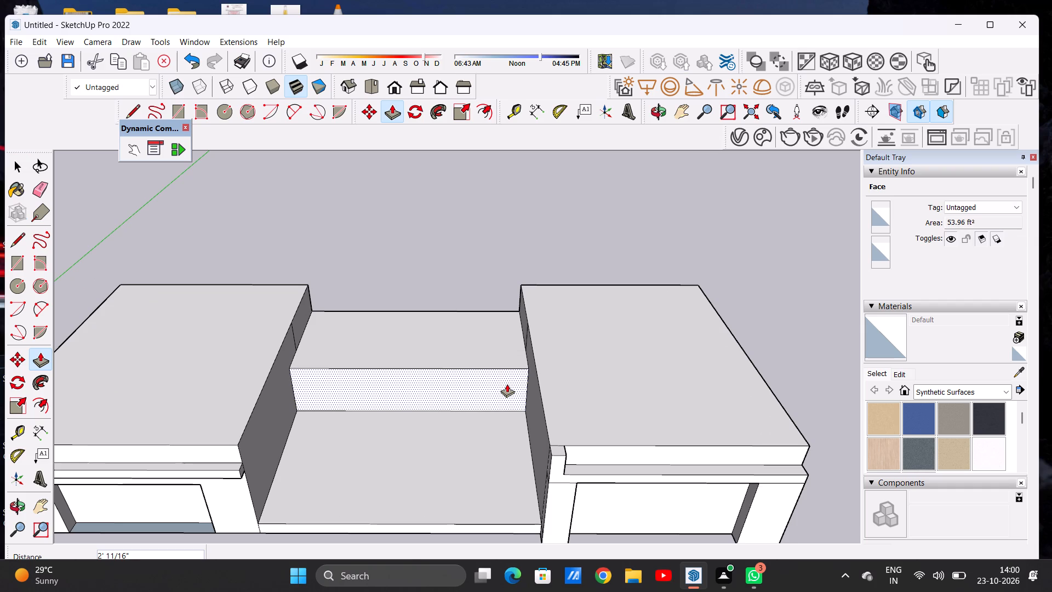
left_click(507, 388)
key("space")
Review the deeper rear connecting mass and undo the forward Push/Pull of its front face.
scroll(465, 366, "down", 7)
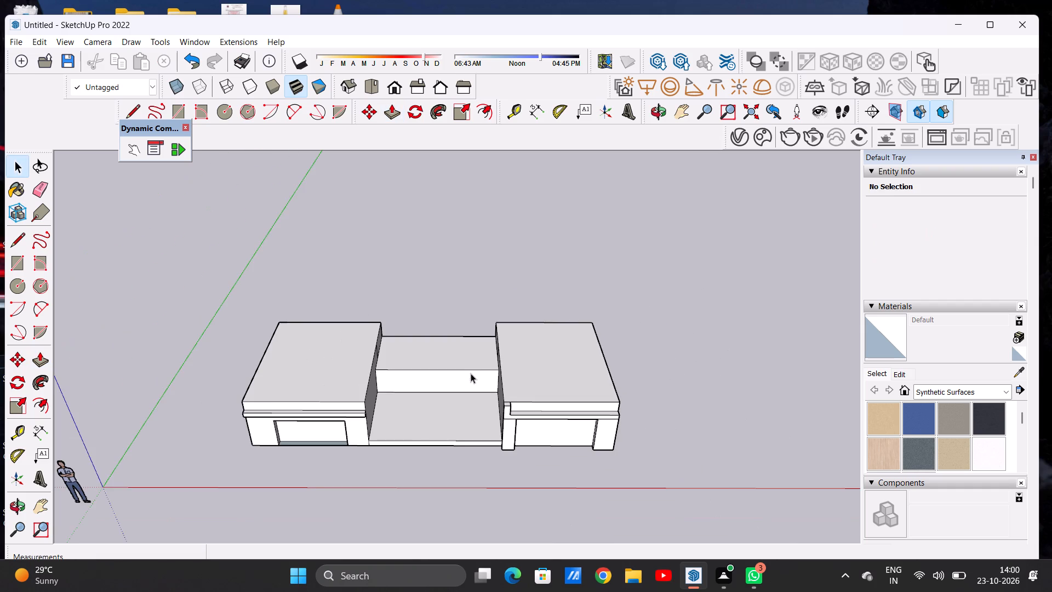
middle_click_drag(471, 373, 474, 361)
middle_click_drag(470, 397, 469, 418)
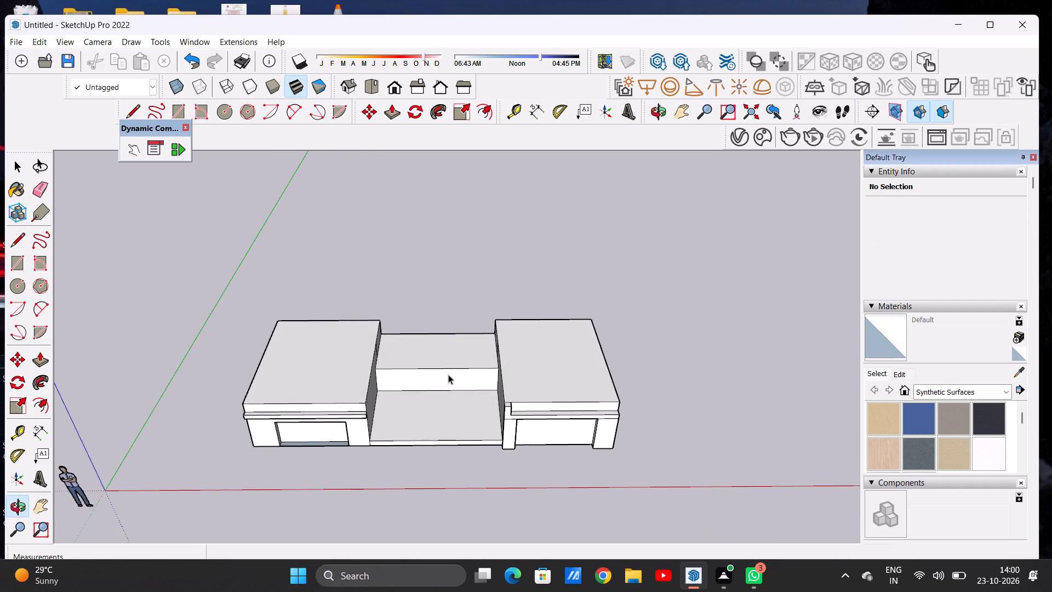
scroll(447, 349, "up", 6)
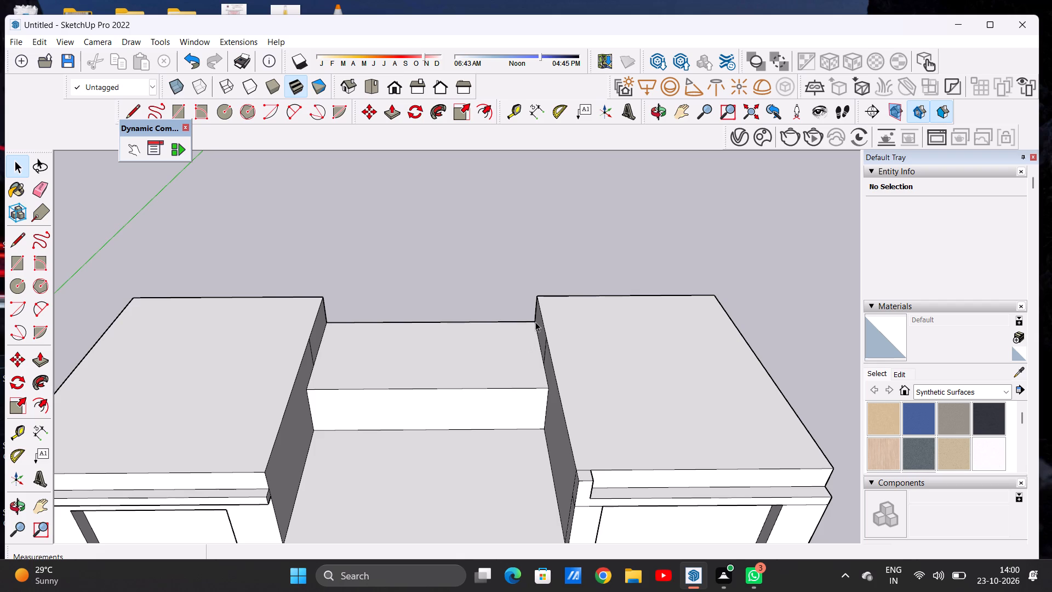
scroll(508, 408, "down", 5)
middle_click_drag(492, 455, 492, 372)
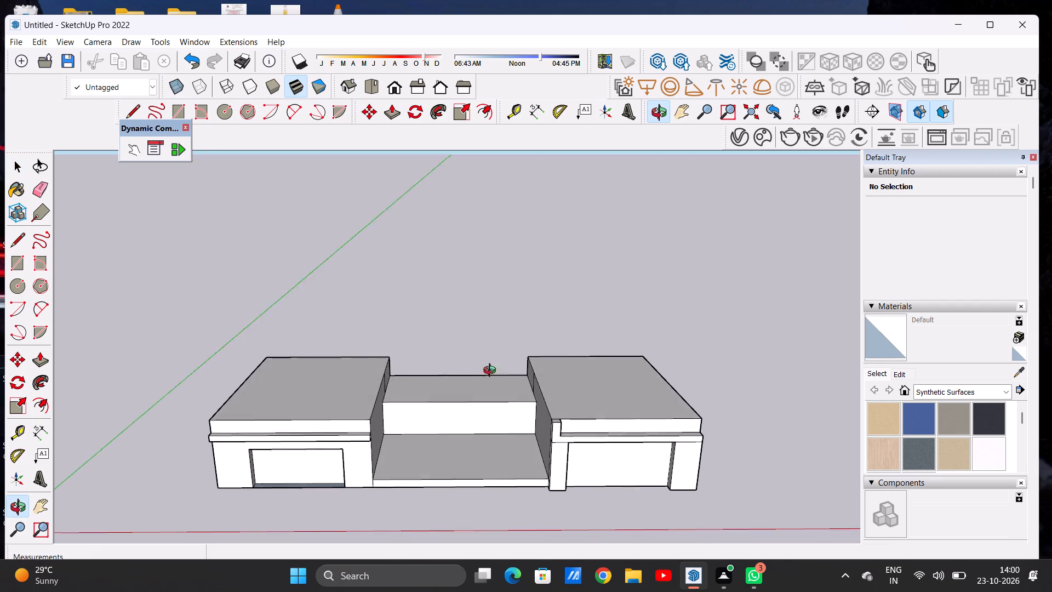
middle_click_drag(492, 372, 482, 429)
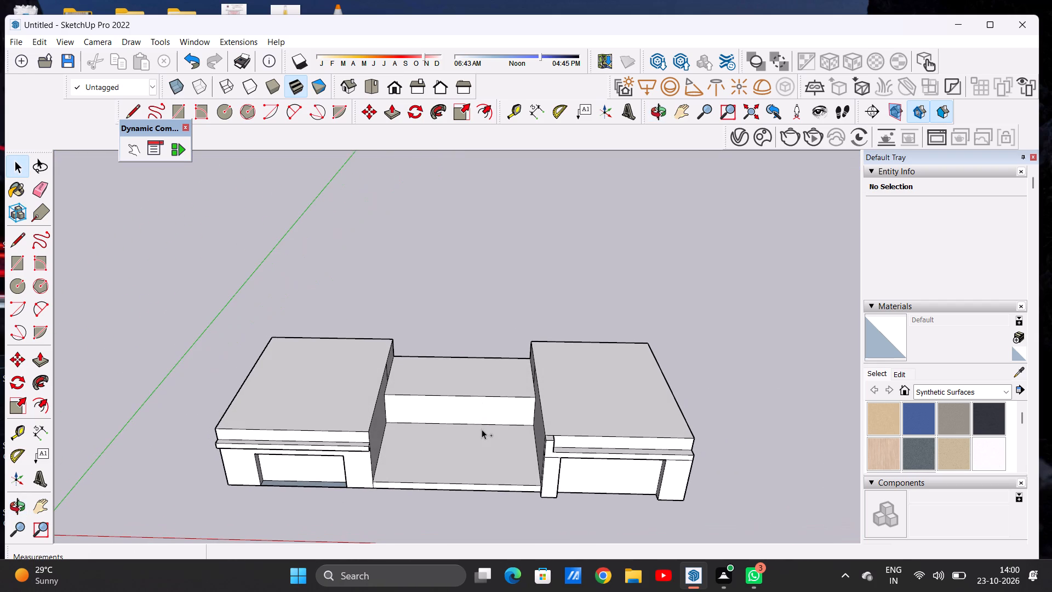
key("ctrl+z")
Examine the rear connecting mass and the open slab between the blocks from several angles.
scroll(499, 384, "up", 6)
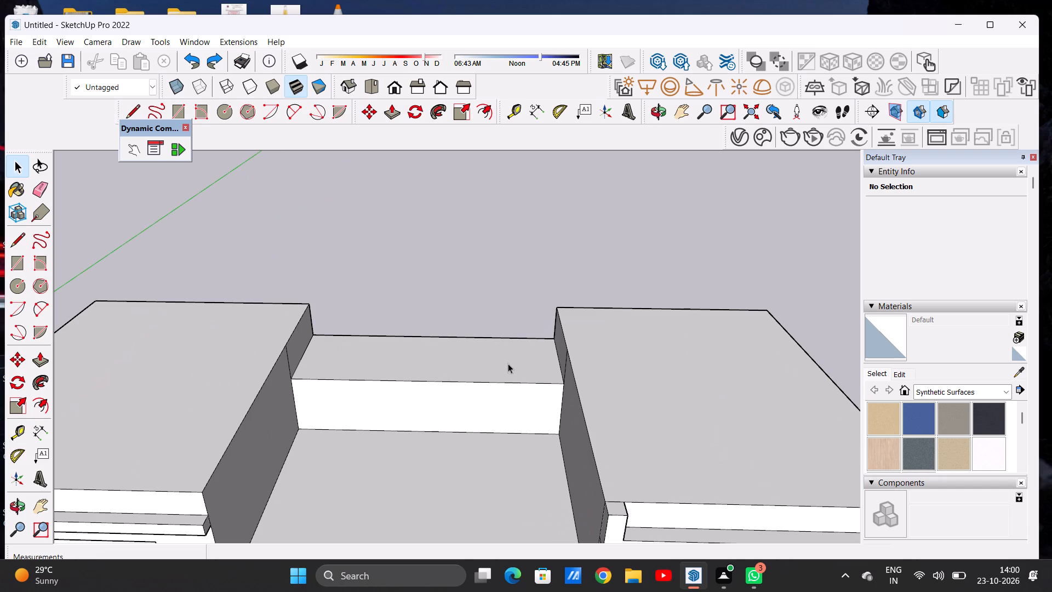
scroll(484, 430, "down", 7)
middle_click_drag(485, 458, 490, 427)
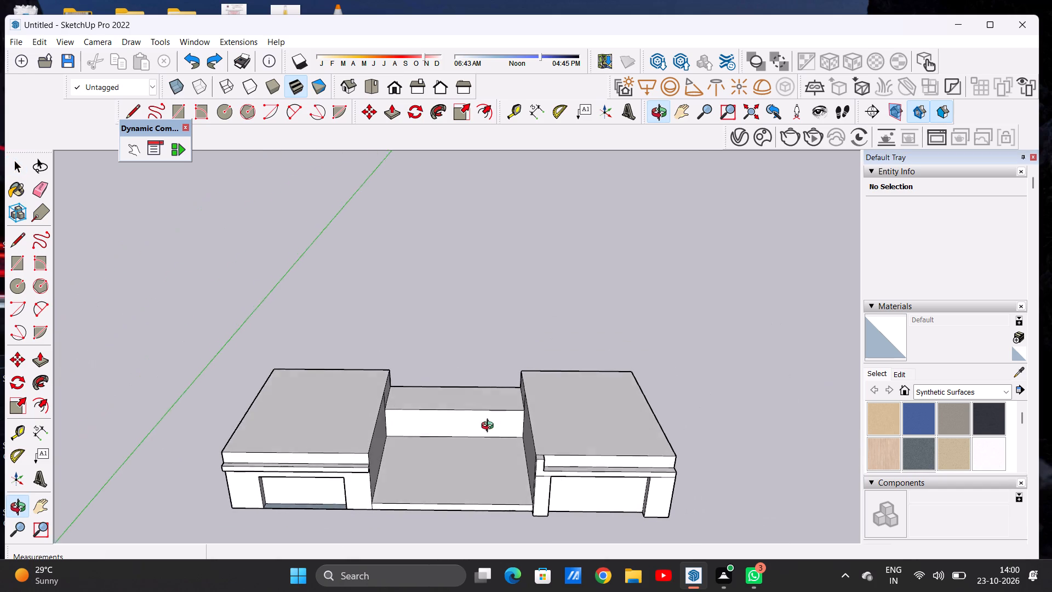
middle_click_drag(490, 427, 484, 389)
scroll(476, 464, "up", 5)
scroll(481, 416, "down", 6)
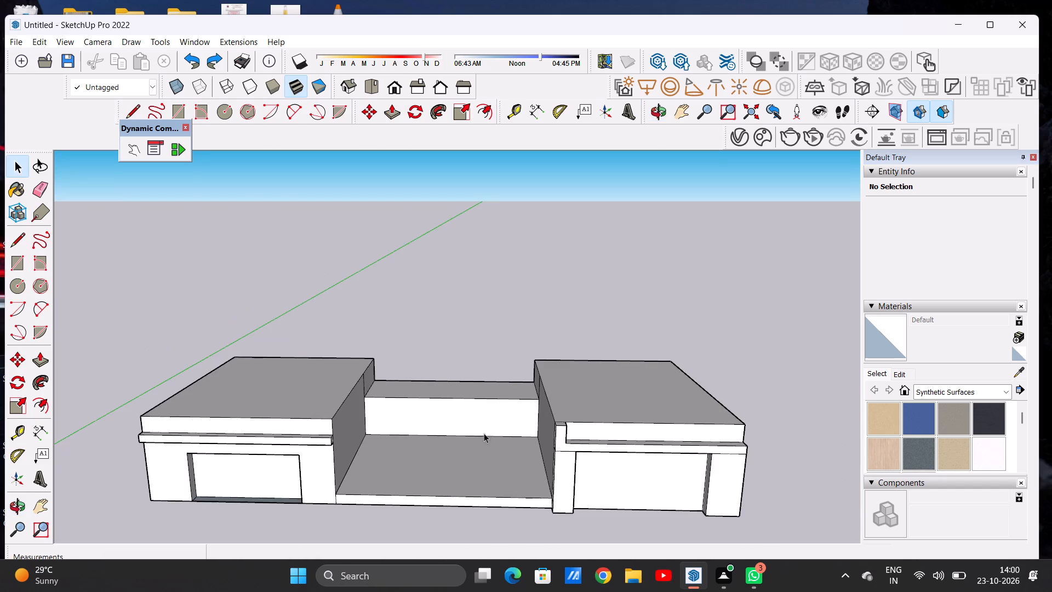
middle_click_drag(484, 437, 484, 538)
scroll(494, 438, "up", 3)
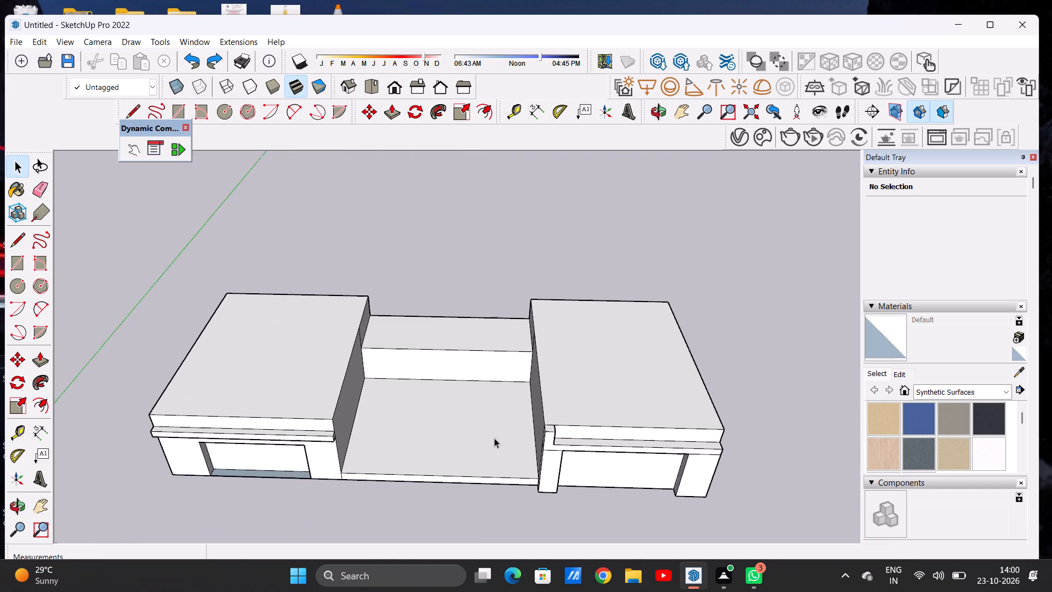
scroll(494, 438, "up", 2)
middle_click_drag(486, 423, 485, 464)
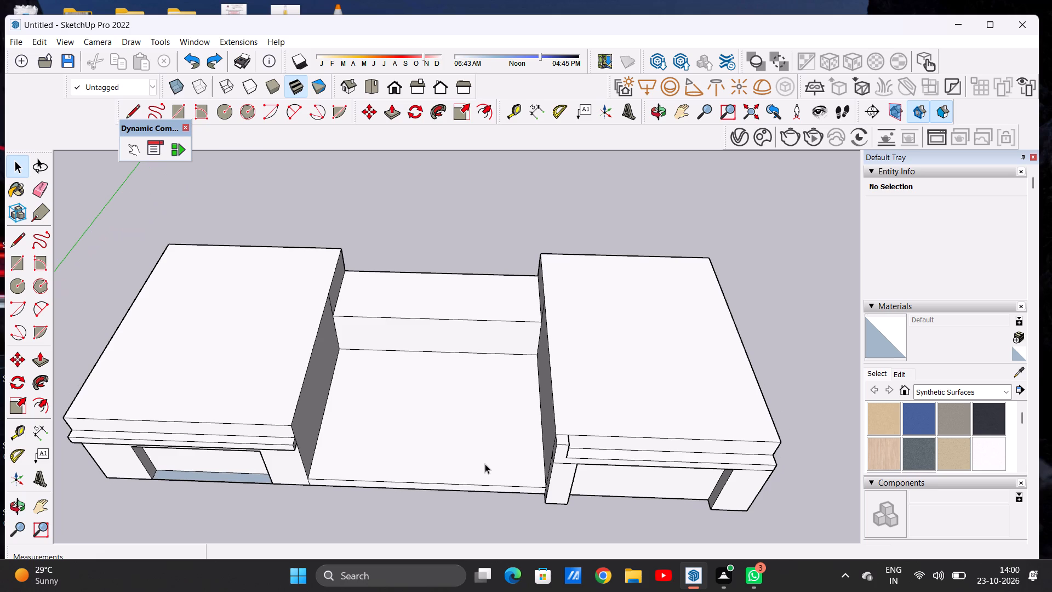
Draw five parallel lines, each about 15' 5" long, across the slab between the blocks, dividing it into strips in front of the rear mass.
key("l")
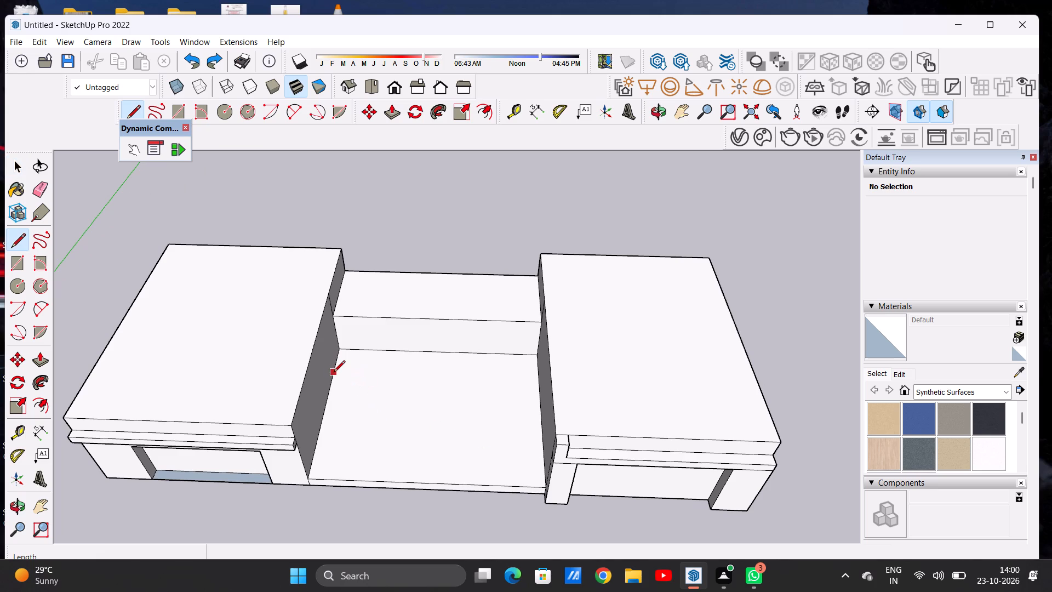
left_click(337, 367)
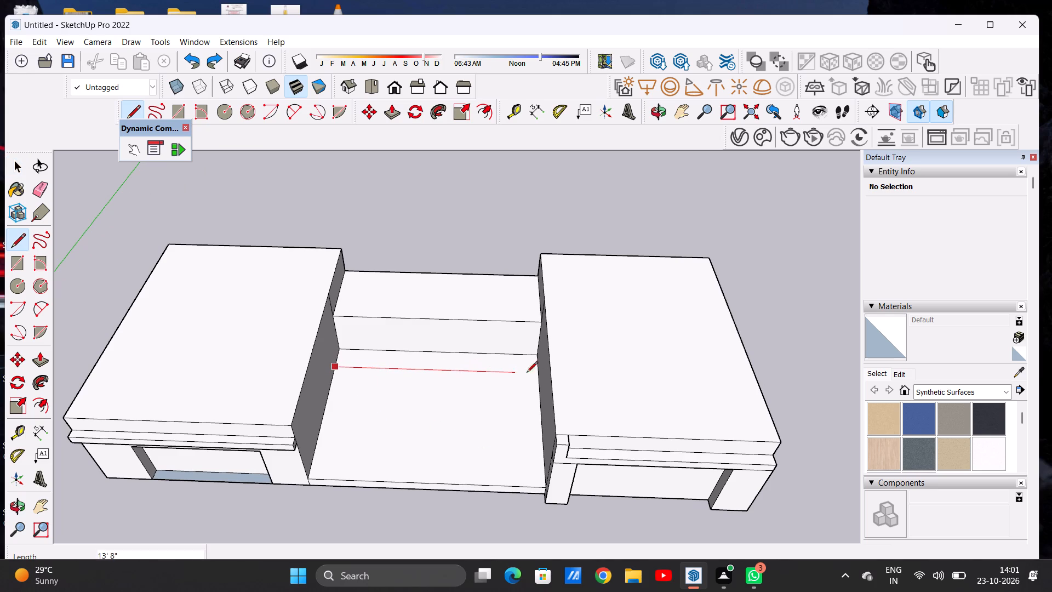
left_click(538, 373)
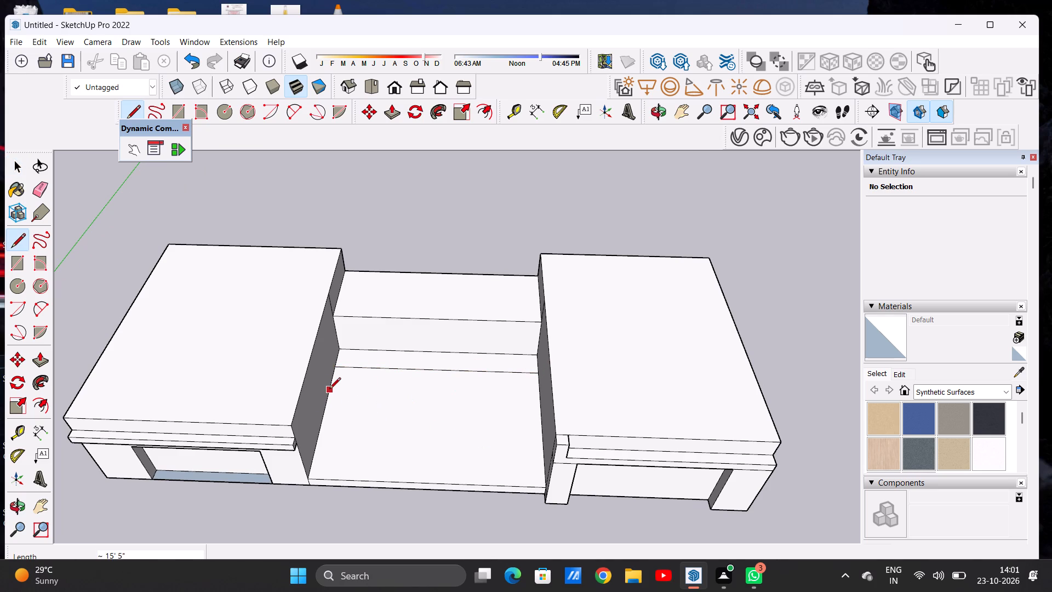
left_click(330, 389)
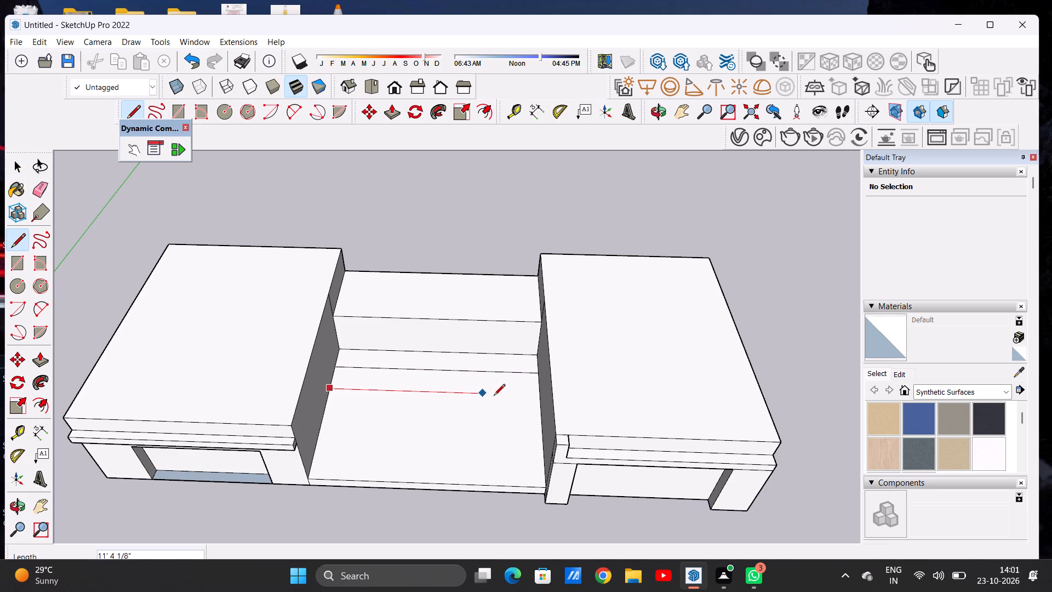
left_click(540, 402)
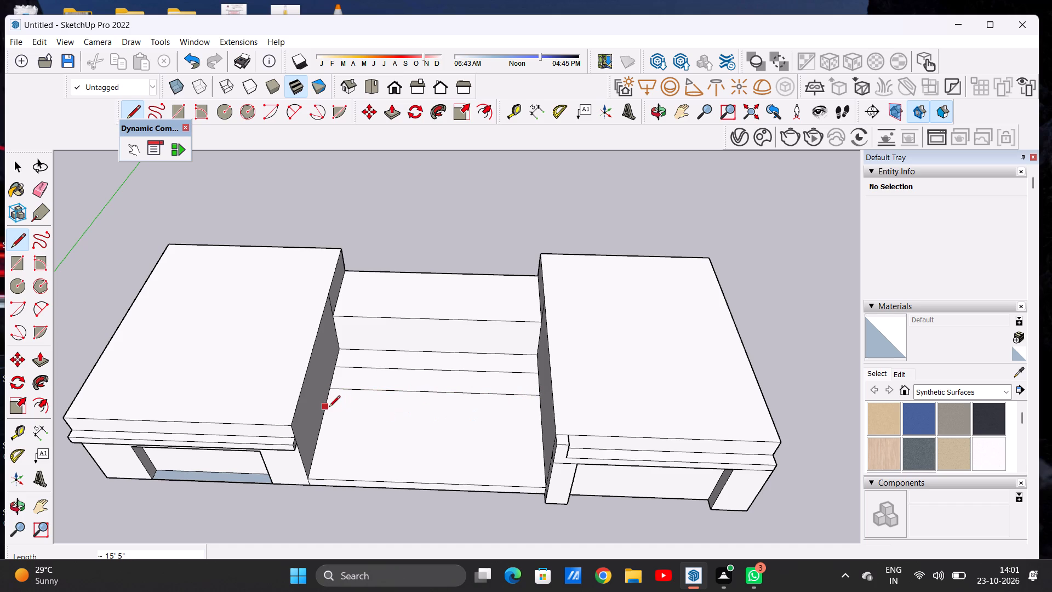
left_click(329, 411)
left_click(539, 418)
left_click(320, 431)
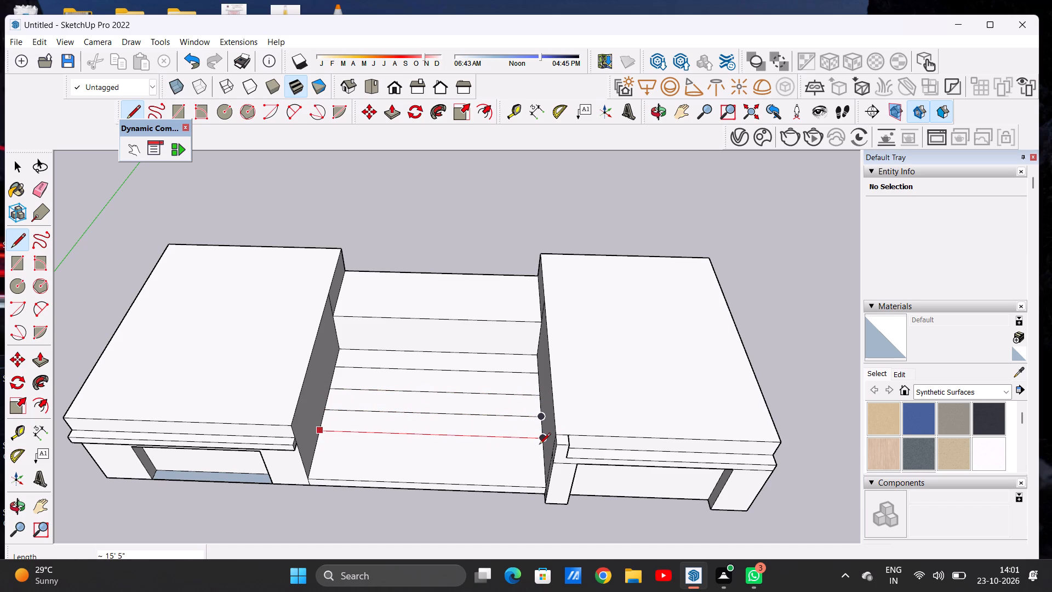
left_click(539, 445)
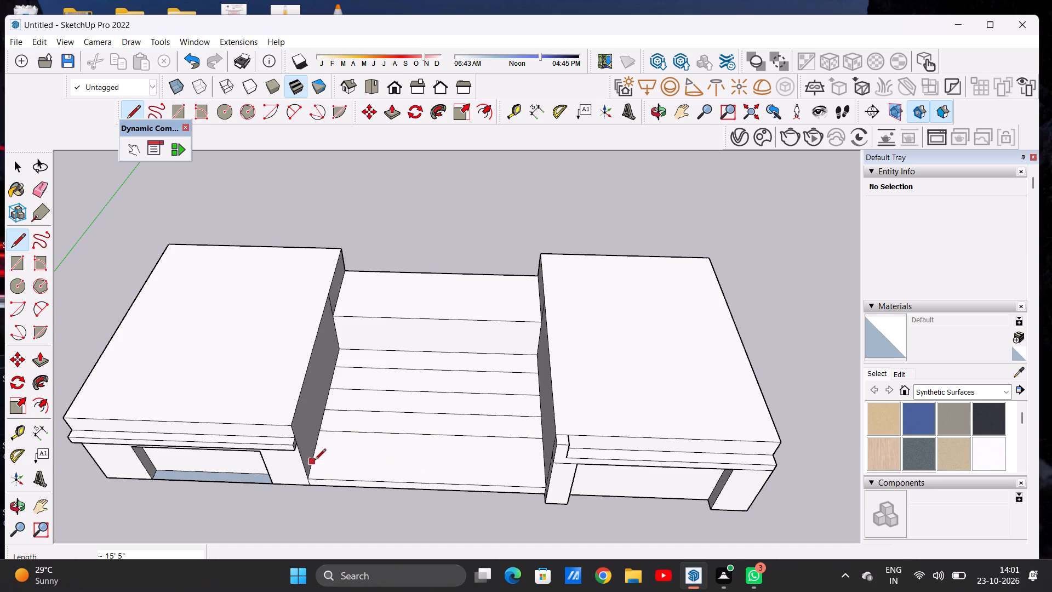
left_click(313, 454)
left_click(546, 464)
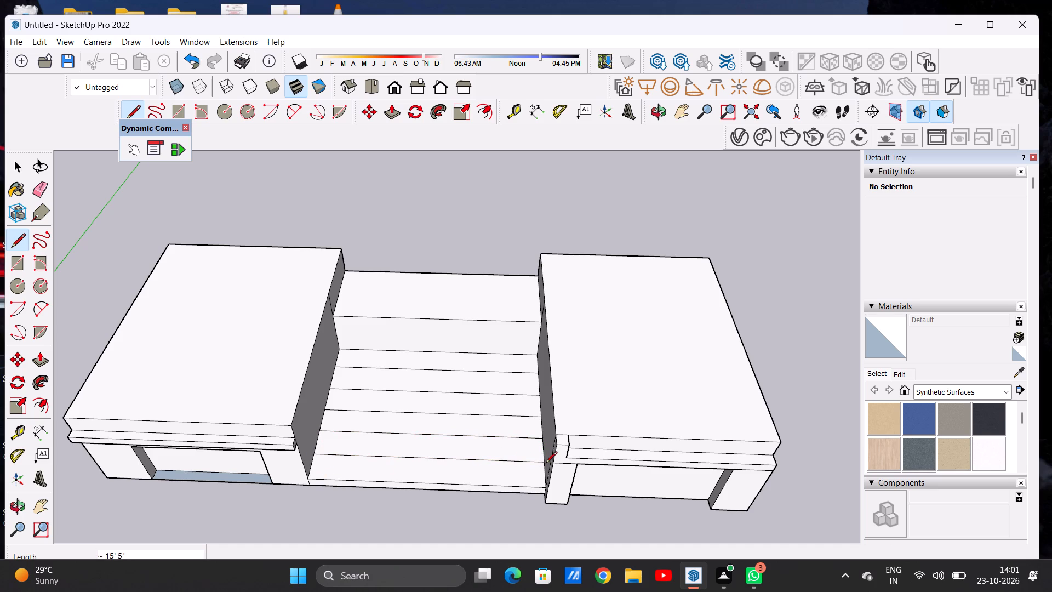
key("space")
Push/Pull the two strips nearest the rear mass upward as steps, the first about 2' 11 1/2" and the second about 2' 2 1/8".
scroll(474, 510, "down", 4)
scroll(474, 510, "up", 1)
scroll(474, 510, "down", 3)
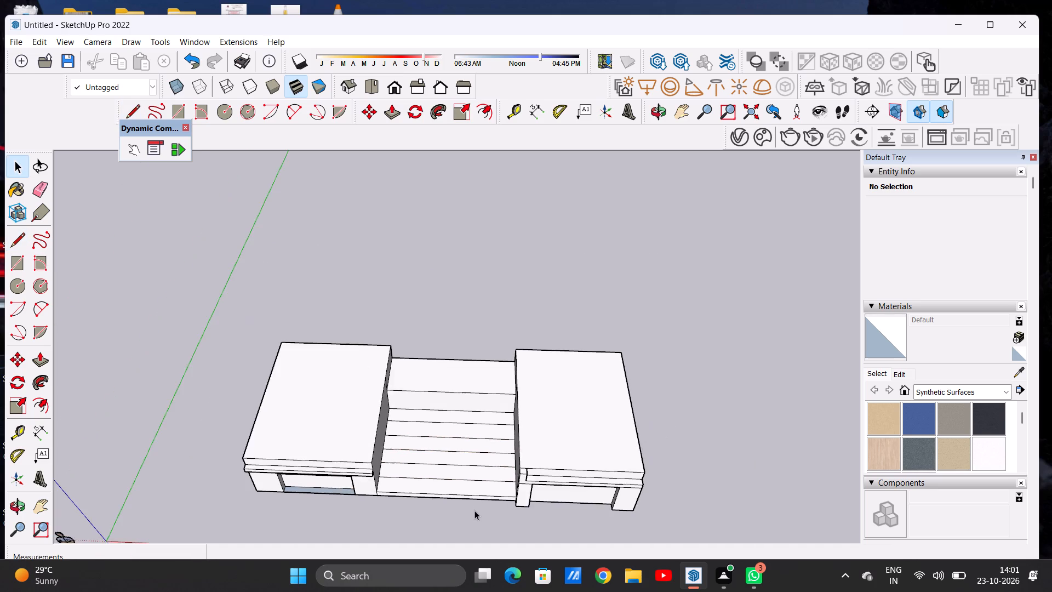
middle_click_drag(435, 460, 356, 389)
scroll(453, 430, "up", 2)
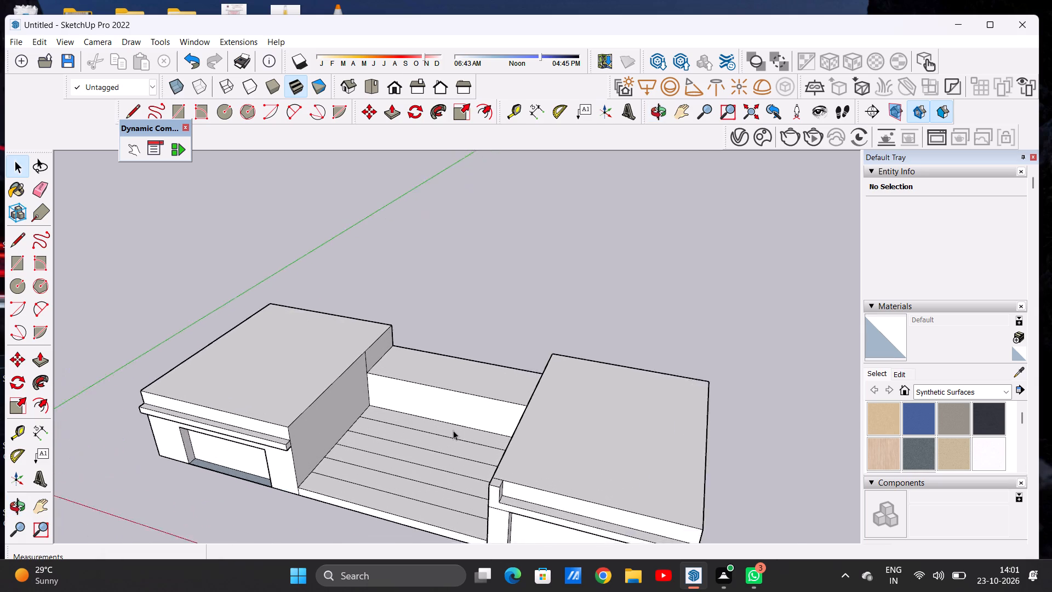
scroll(453, 430, "up", 4)
scroll(499, 437, "up", 2)
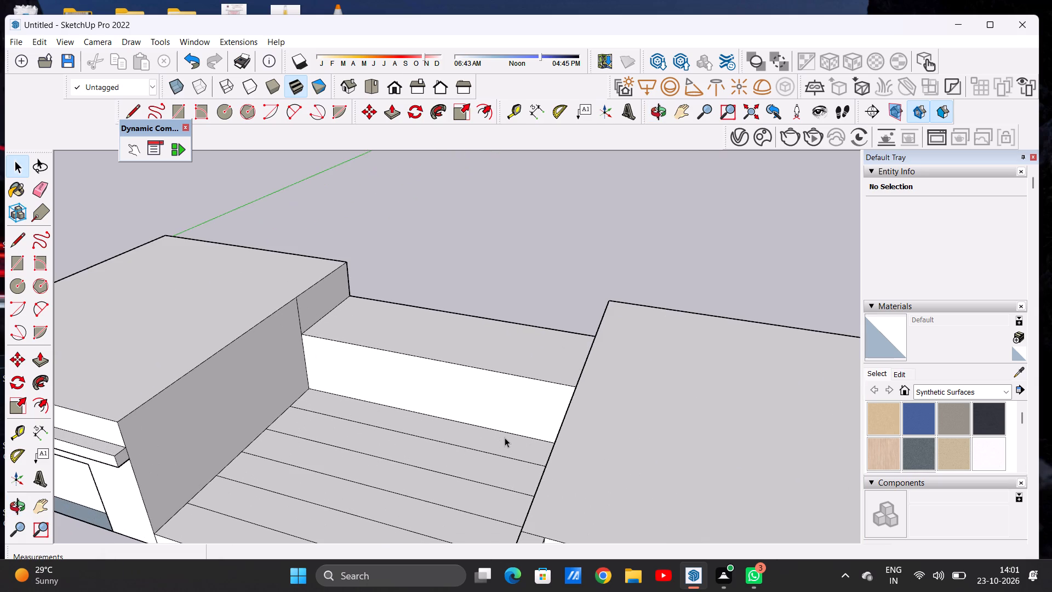
key("p")
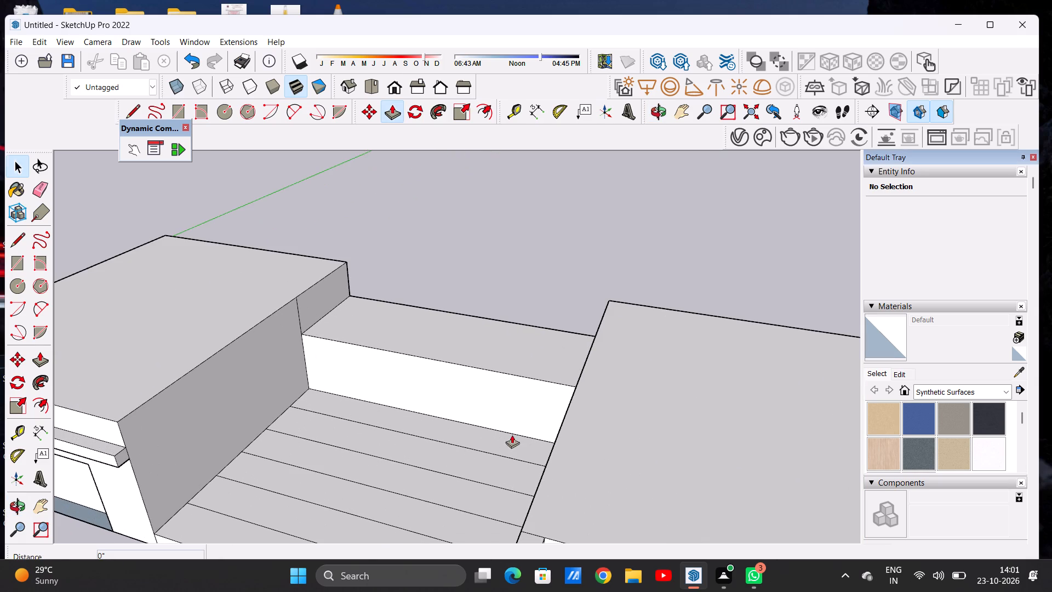
left_click(510, 446)
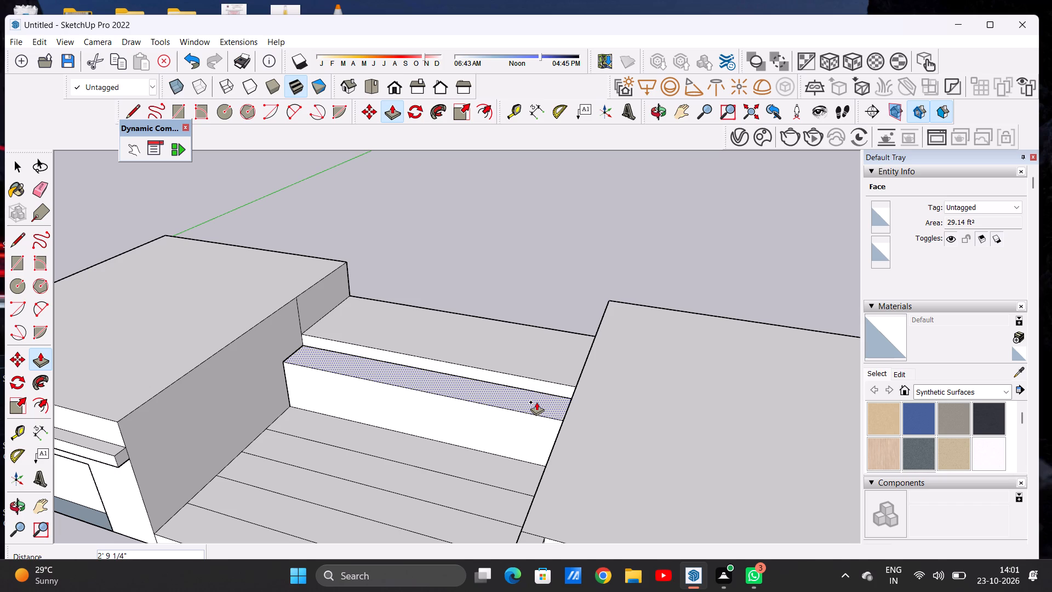
left_click(537, 399)
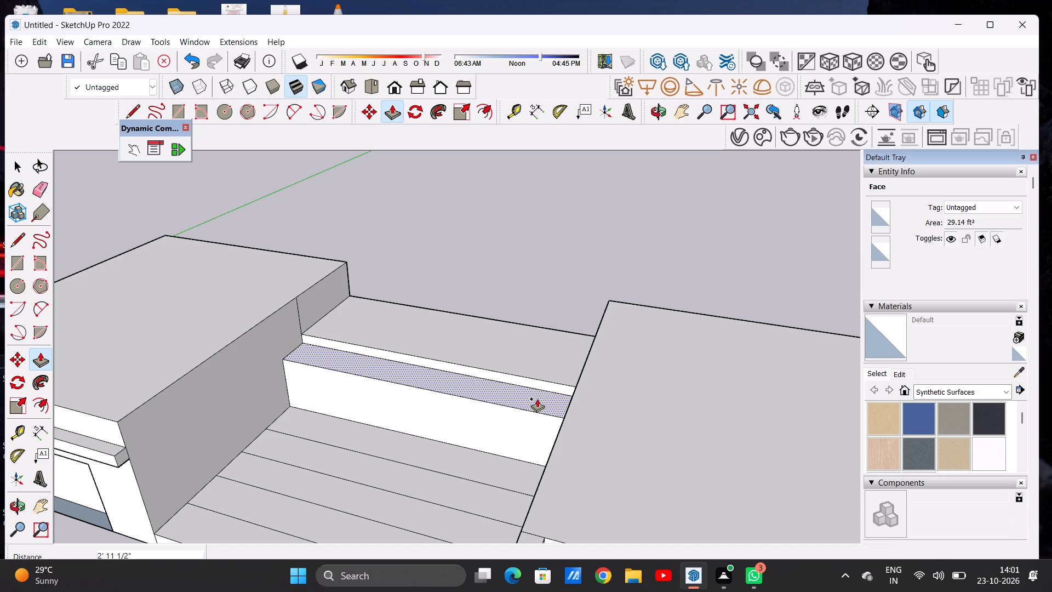
left_click(490, 461)
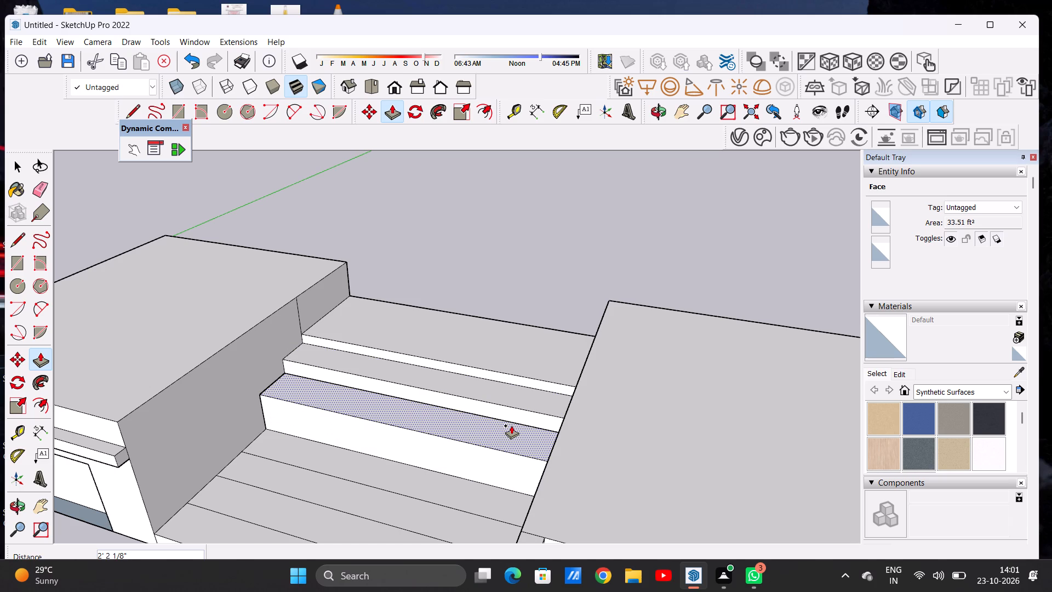
left_click(511, 425)
Push/Pull the third strip from the rear up about 1' 4 7/8" and the fourth up about 11 3/4".
scroll(476, 402, "down", 5)
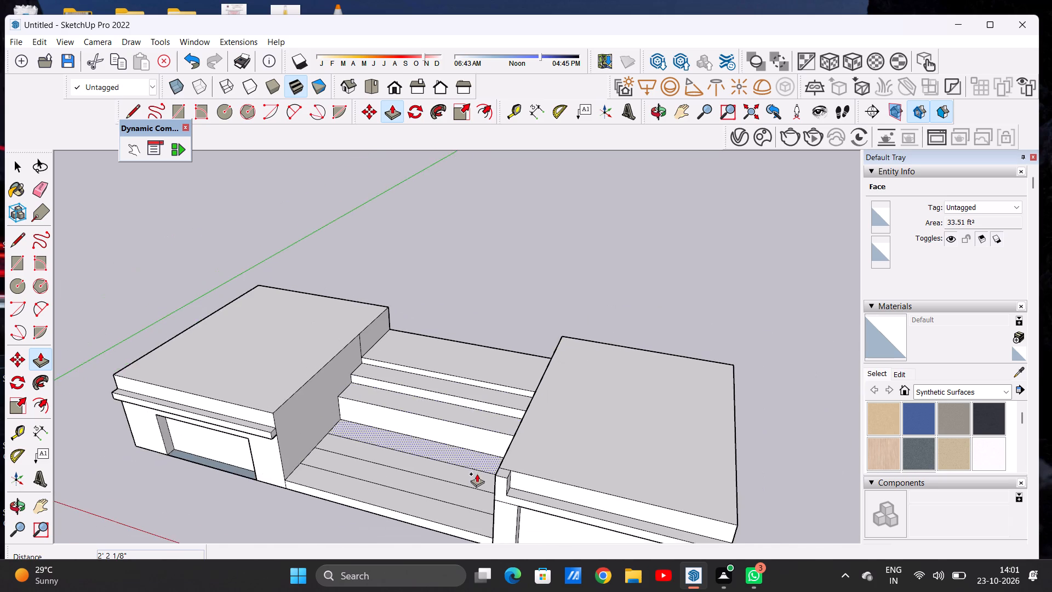
scroll(477, 474, "down", 1)
scroll(477, 474, "up", 10)
left_click(485, 455)
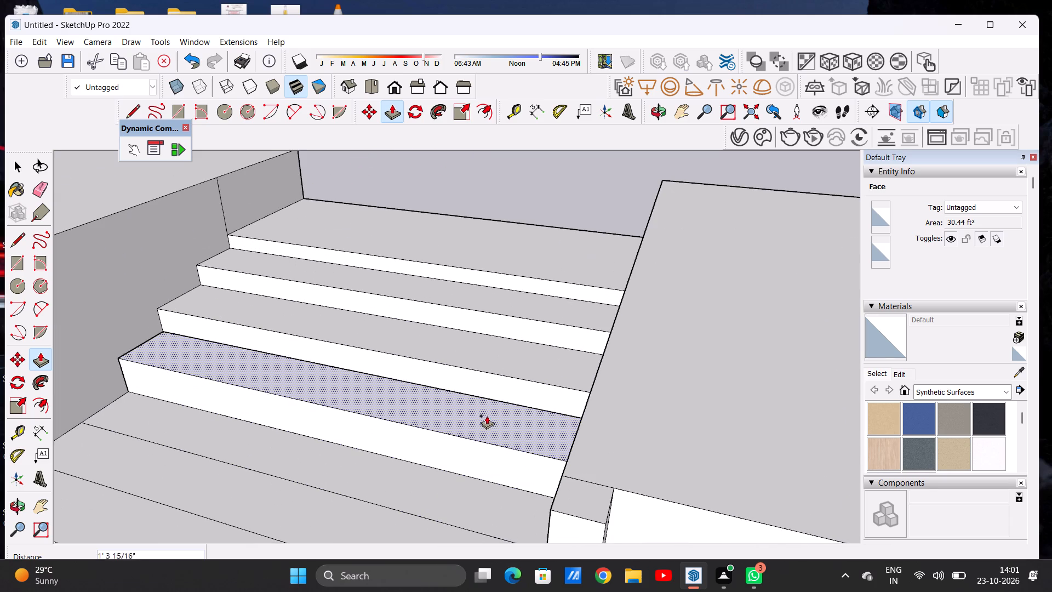
left_click(489, 415)
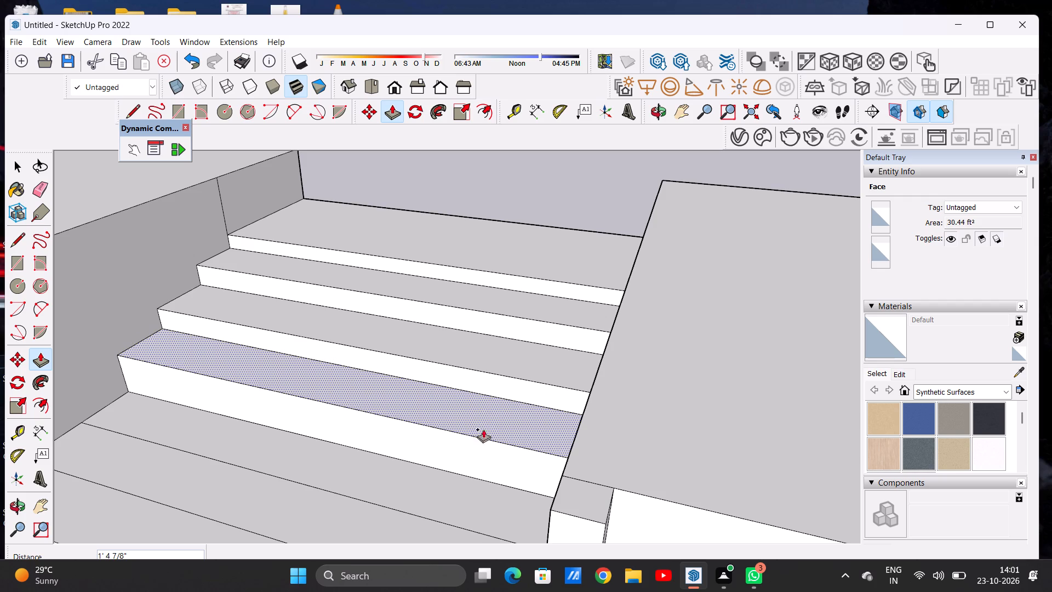
left_click(468, 489)
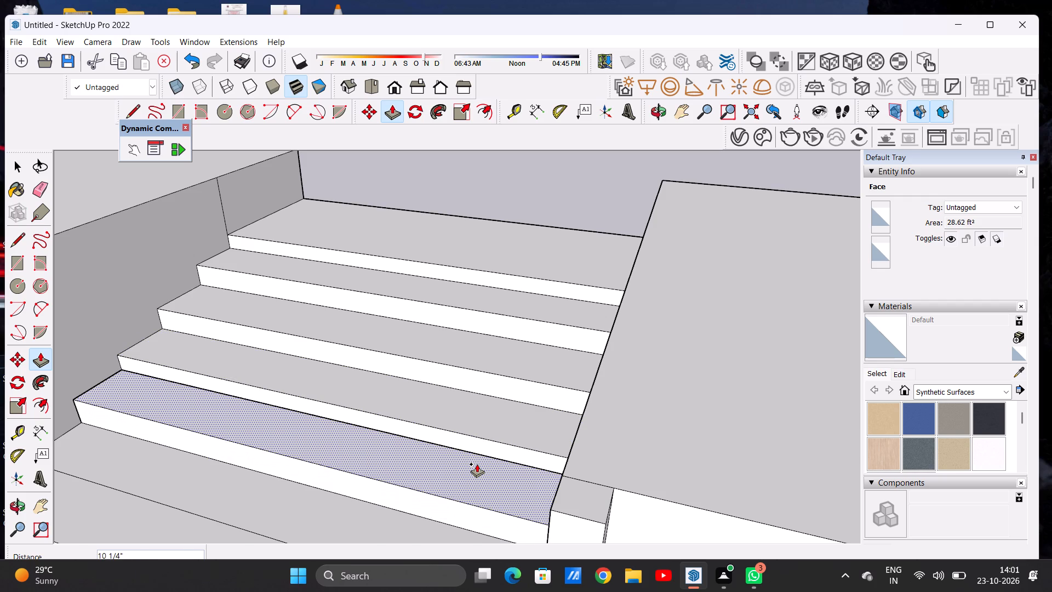
left_click(478, 461)
Push/Pull the fifth strip from the rear up about 7 7/16", leaving the front strip at slab level.
scroll(449, 375, "down", 6)
scroll(434, 476, "up", 3)
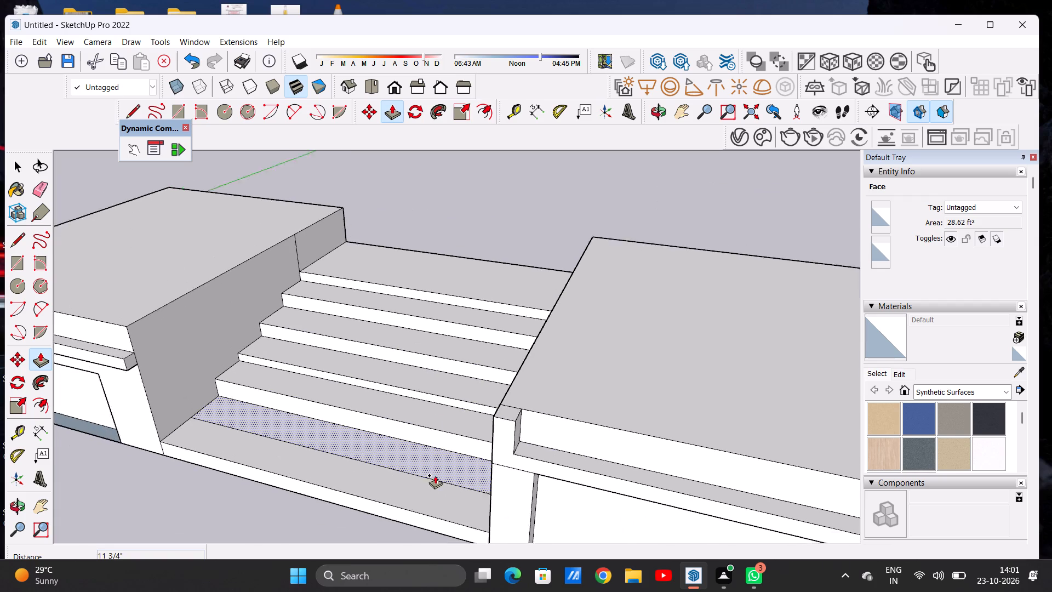
scroll(435, 475, "up", 4)
left_click(451, 464)
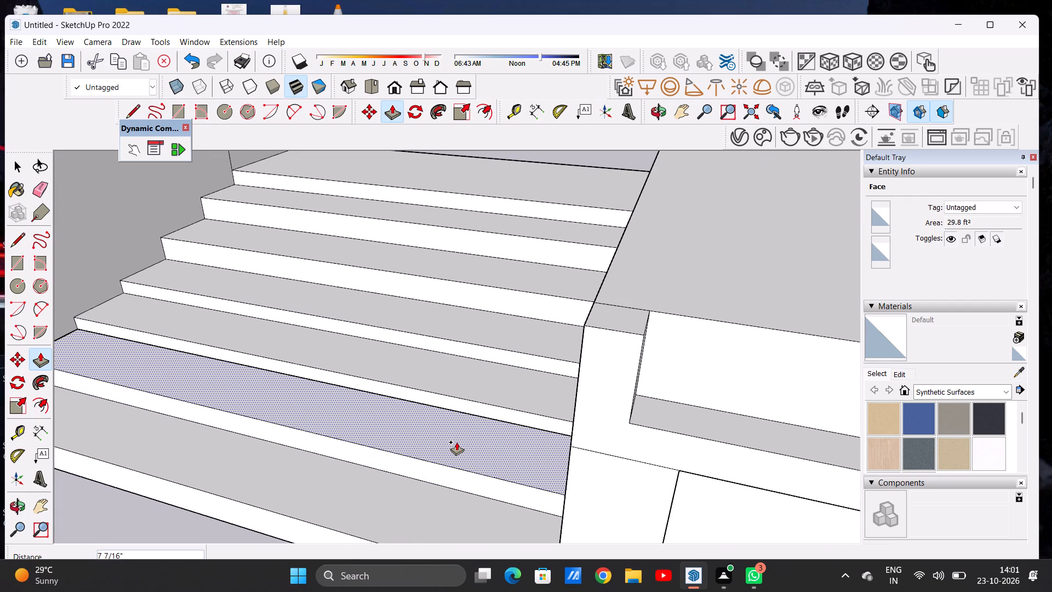
left_click(456, 442)
scroll(413, 405, "down", 8)
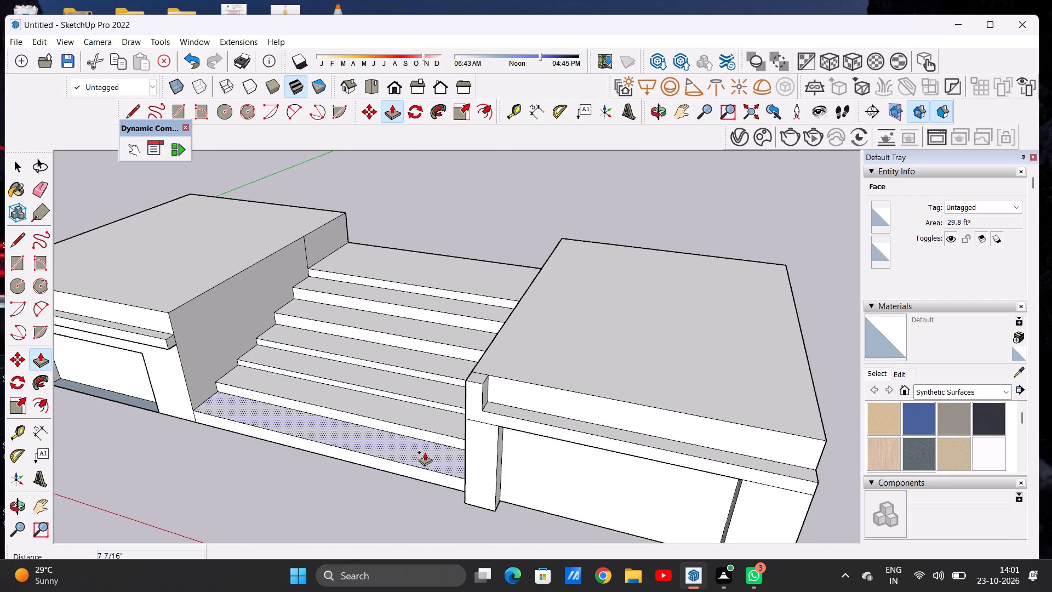
key("space")
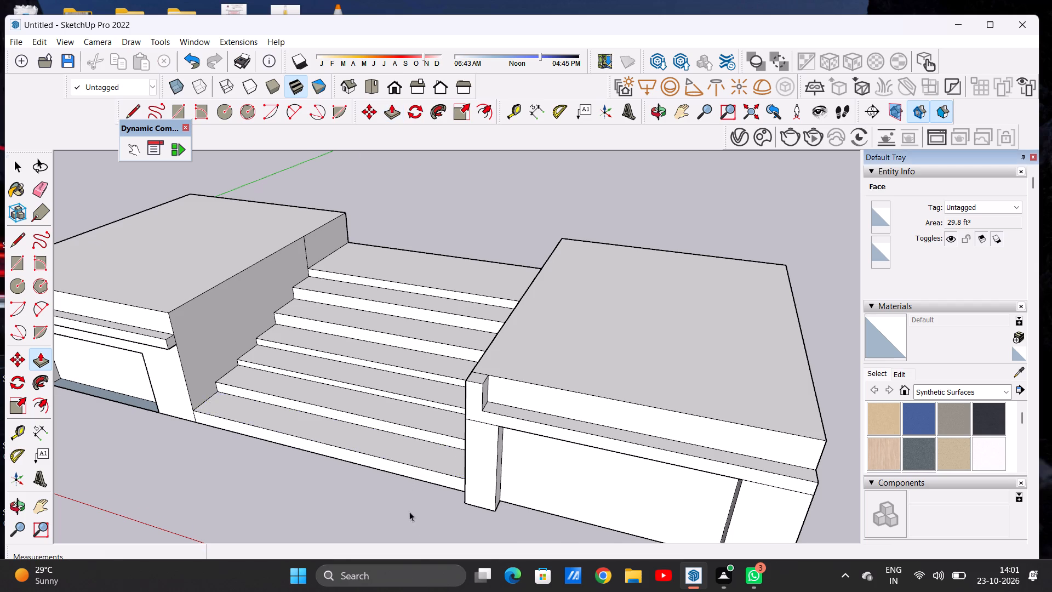
Examine the flight of steps between the two blocks from several angles, checking how even the risers are.
scroll(413, 520, "down", 4)
middle_click_drag(368, 465, 485, 468)
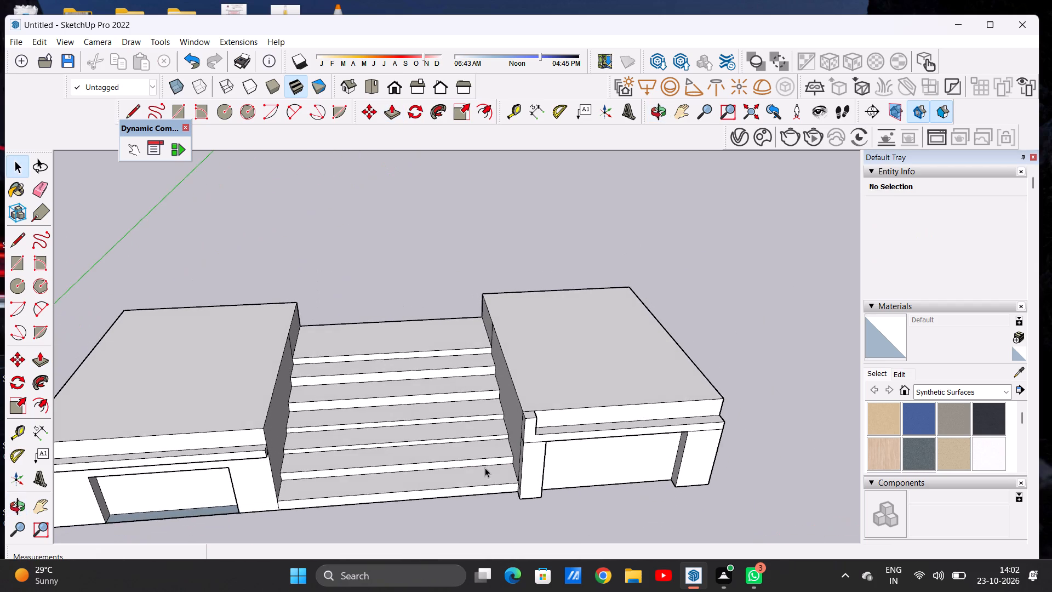
scroll(410, 452, "down", 8)
middle_click_drag(407, 454, 392, 397)
scroll(403, 433, "up", 7)
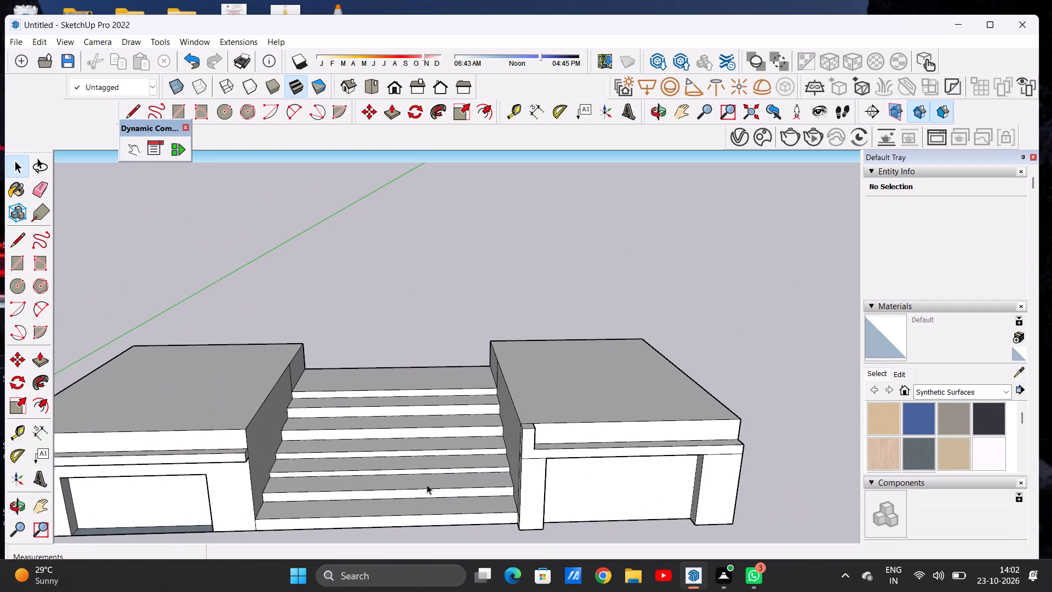
middle_click_drag(375, 479, 296, 516)
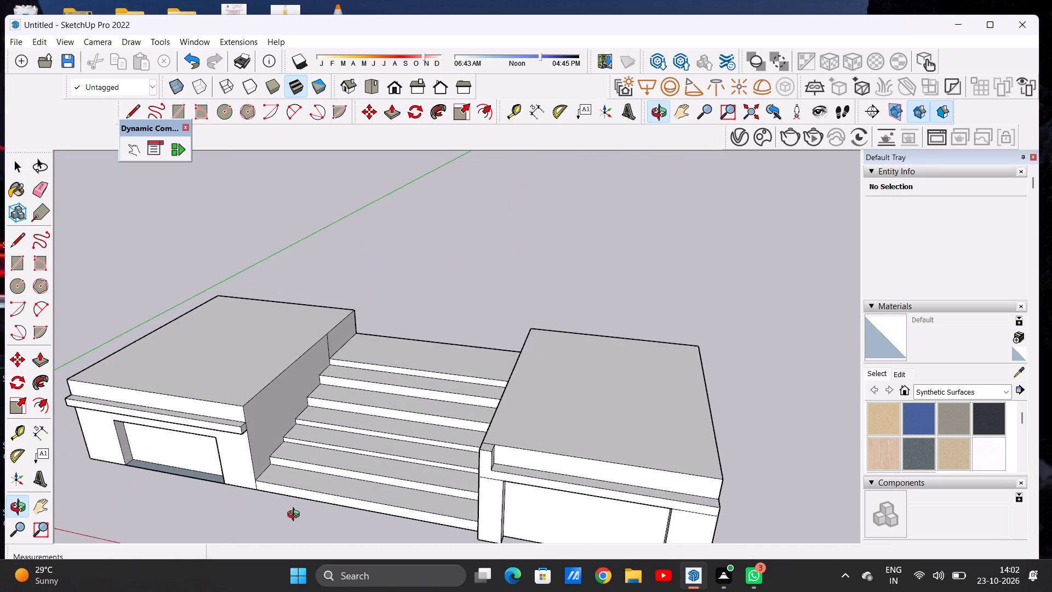
middle_click_drag(296, 516, 346, 513)
middle_click_drag(313, 505, 242, 485)
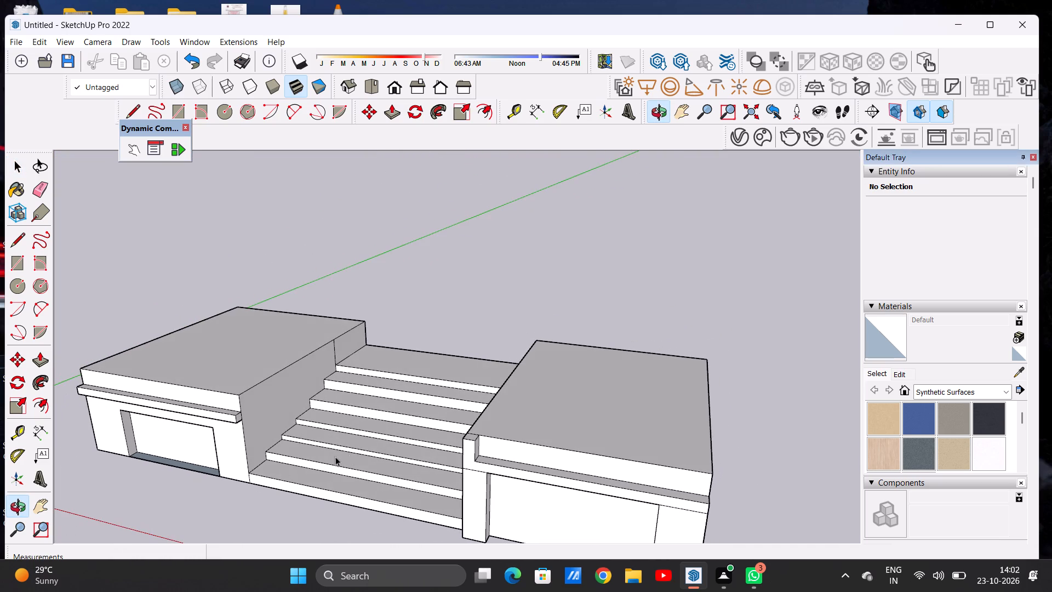
Even out the risers by raising the third strip from the rear about 1 13/16" and lowering the fifth about 1 7/16".
scroll(424, 423, "up", 8)
key("p")
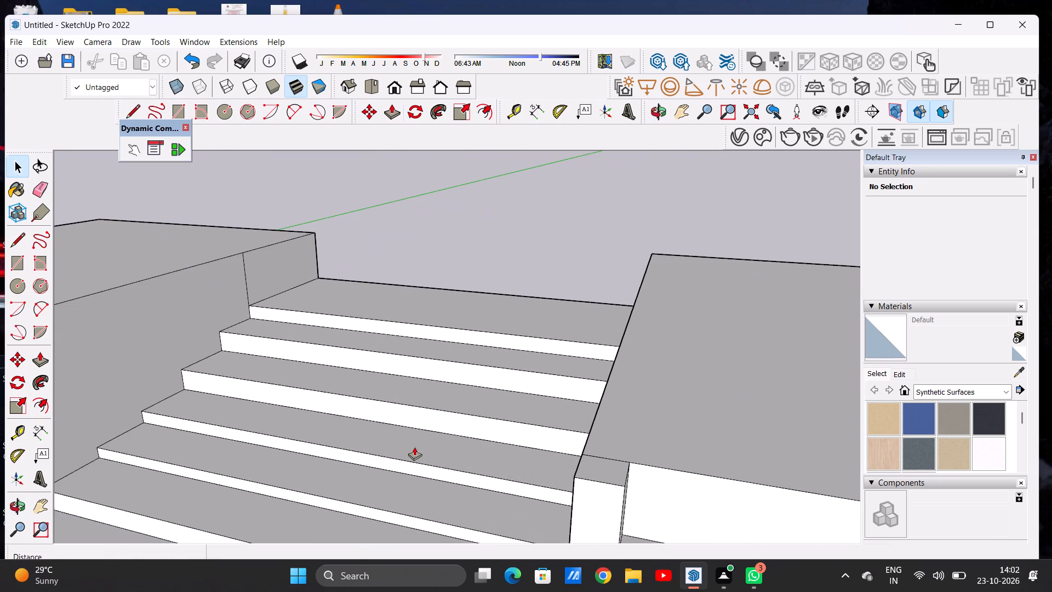
left_click(441, 439)
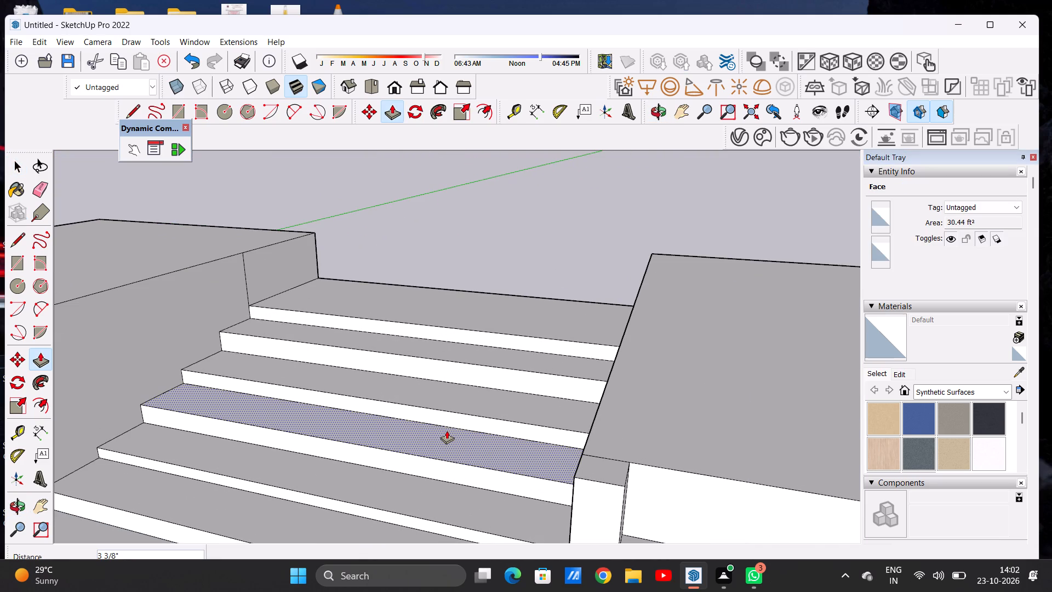
left_click(448, 434)
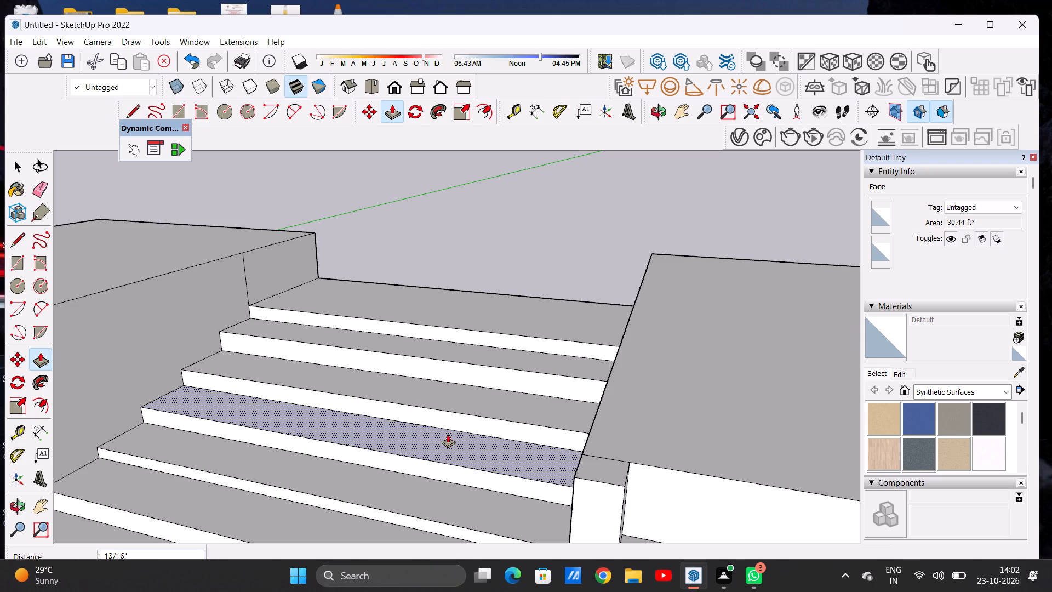
scroll(424, 410, "down", 5)
scroll(422, 501, "up", 7)
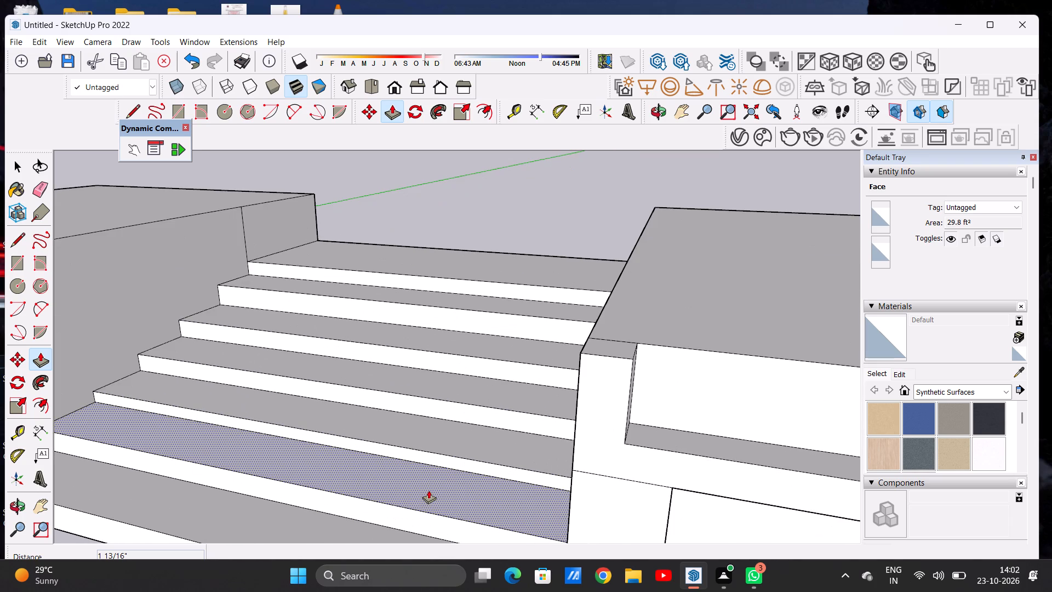
left_click(428, 490)
left_click(430, 495)
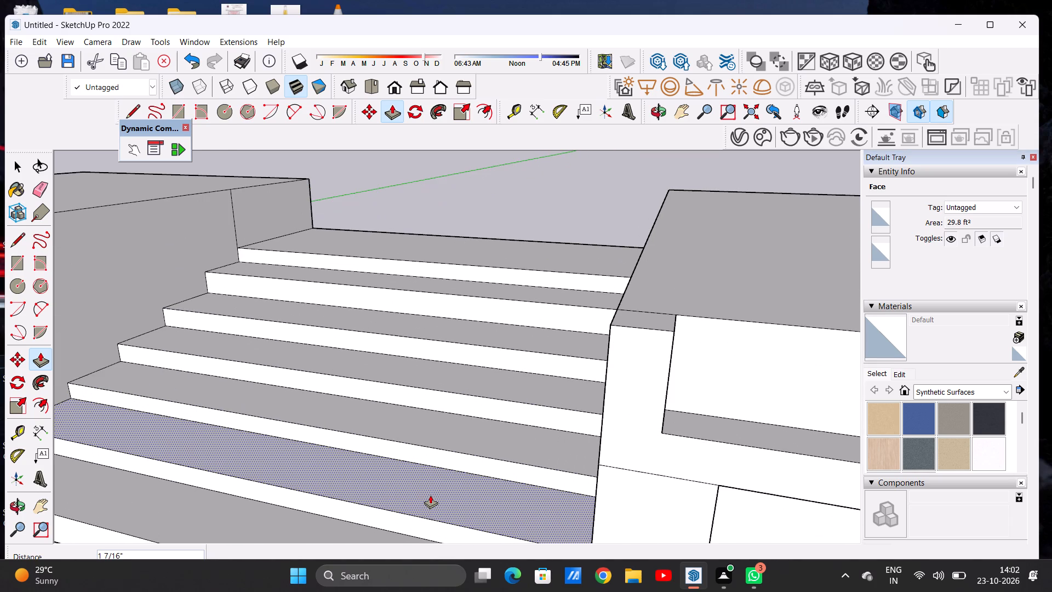
key("space")
scroll(437, 452, "down", 15)
middle_click_drag(343, 459, 422, 457)
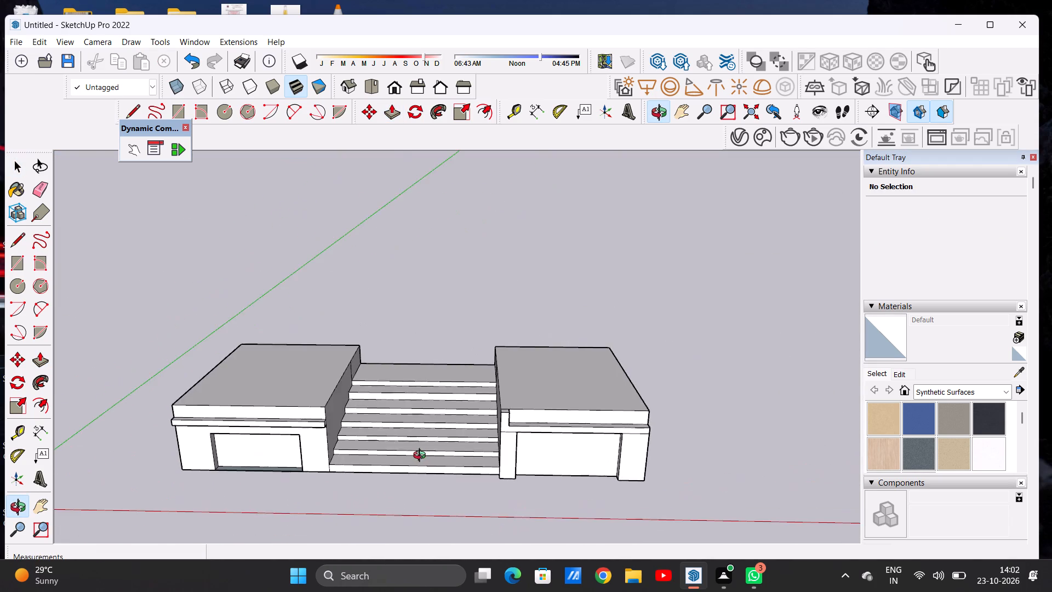
Examine the evened flight of steps between the two end blocks from several angles and distances.
middle_click_drag(422, 457, 432, 483)
middle_click_drag(432, 483, 429, 428)
scroll(385, 392, "up", 2)
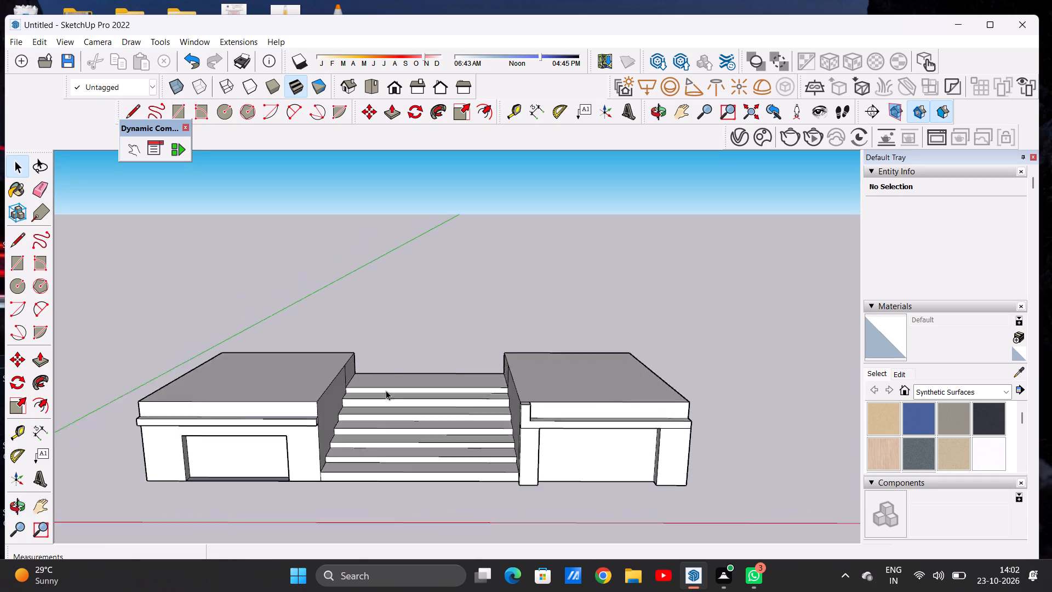
scroll(386, 390, "up", 4)
scroll(473, 405, "down", 14)
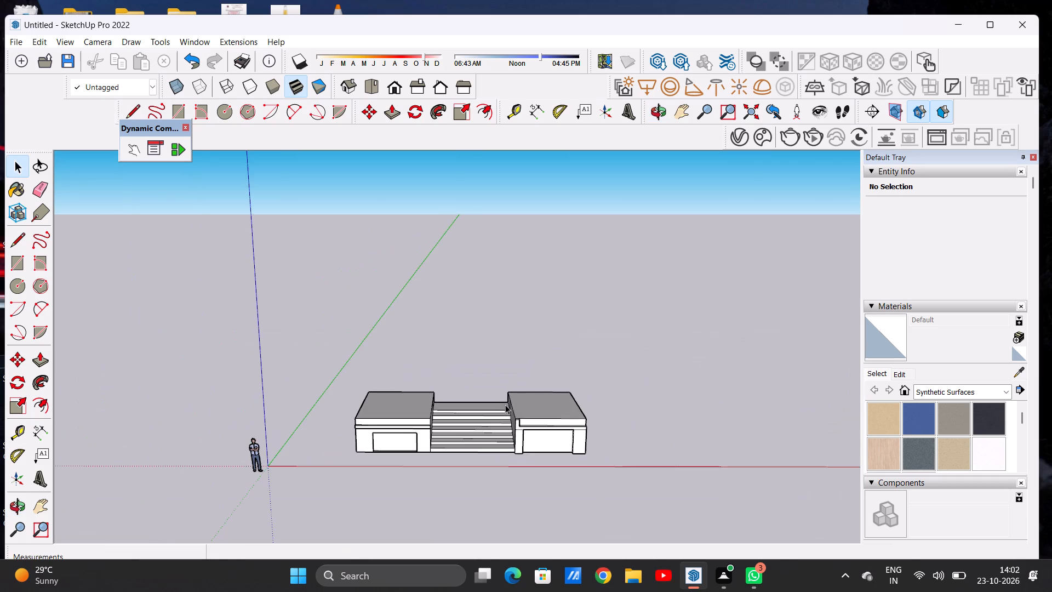
scroll(505, 405, "up", 13)
scroll(505, 412, "down", 7)
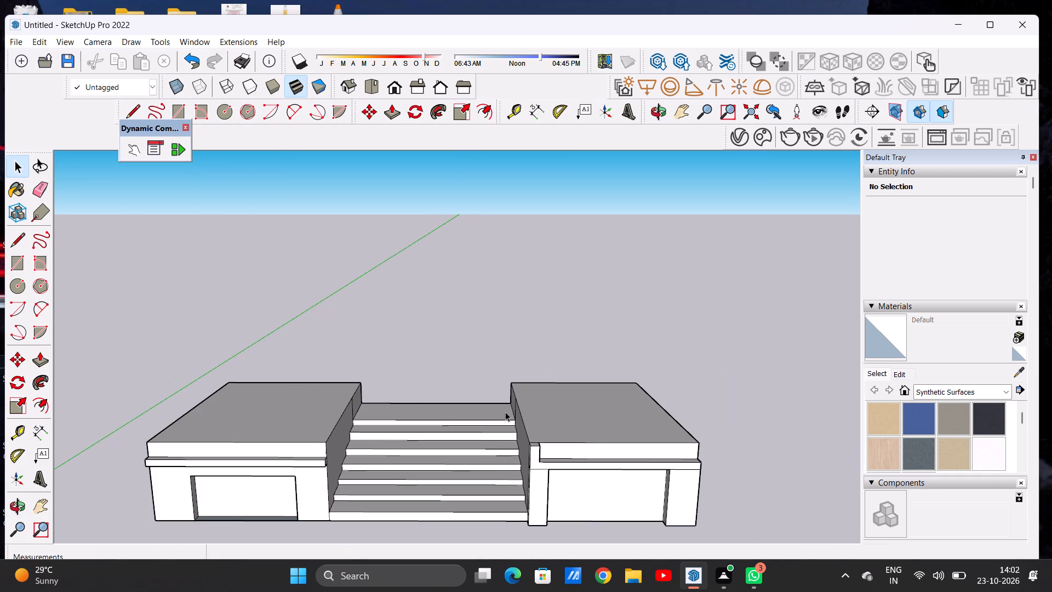
middle_click_drag(482, 399, 482, 431)
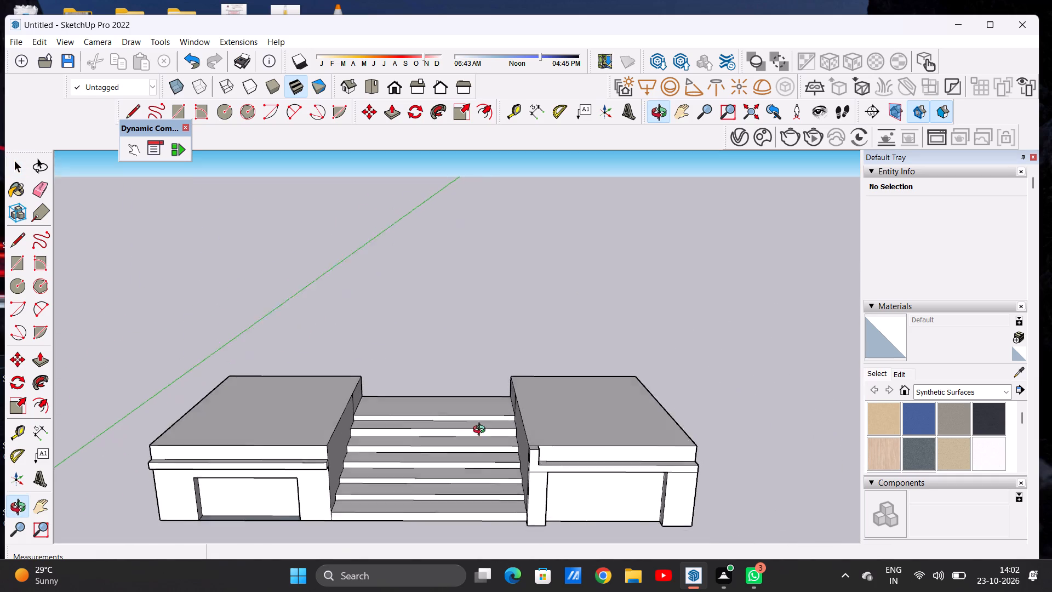
middle_click_drag(482, 431, 482, 475)
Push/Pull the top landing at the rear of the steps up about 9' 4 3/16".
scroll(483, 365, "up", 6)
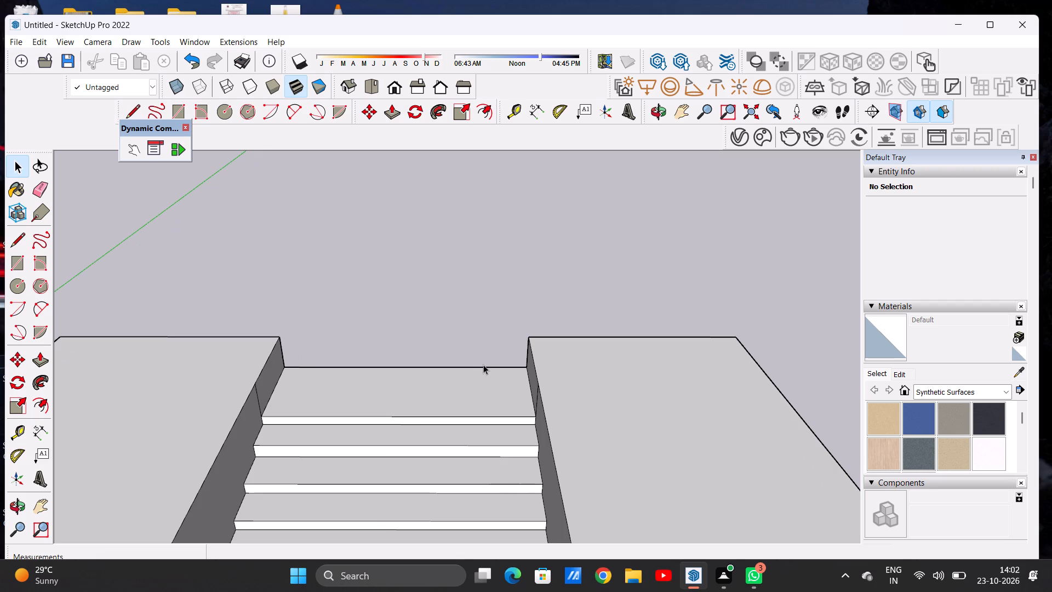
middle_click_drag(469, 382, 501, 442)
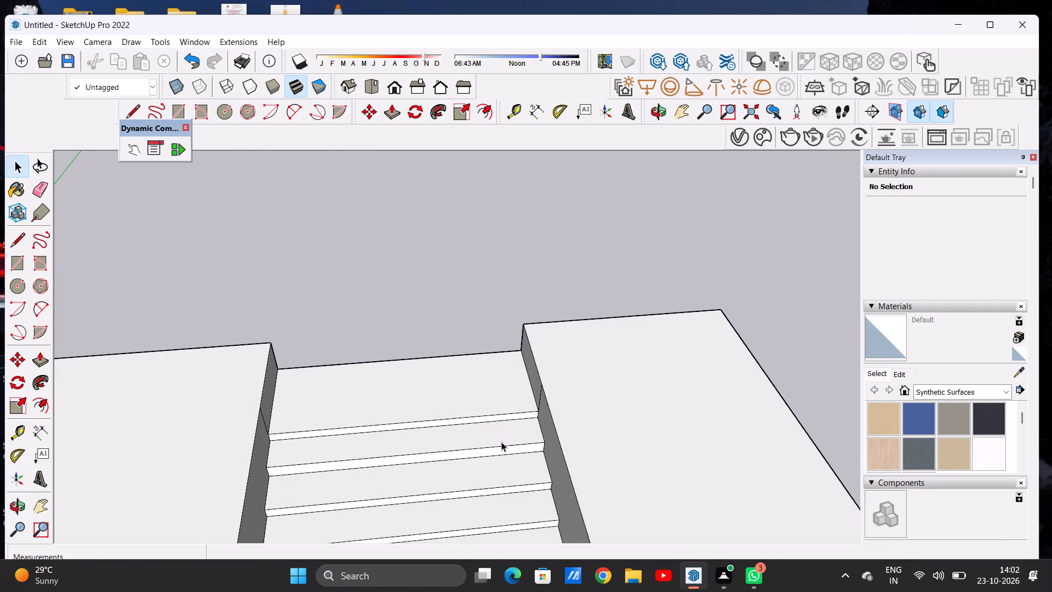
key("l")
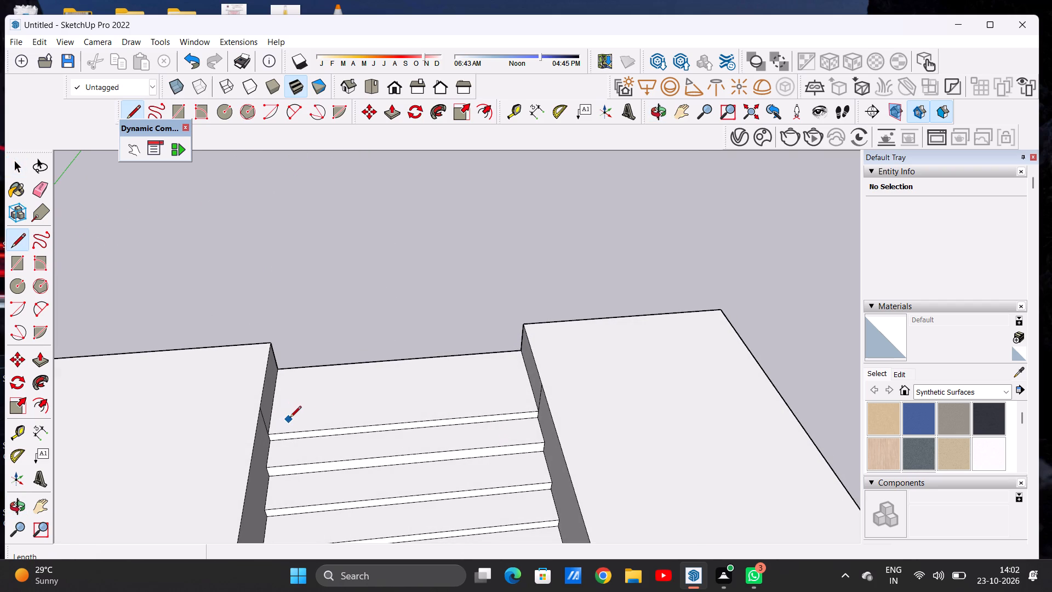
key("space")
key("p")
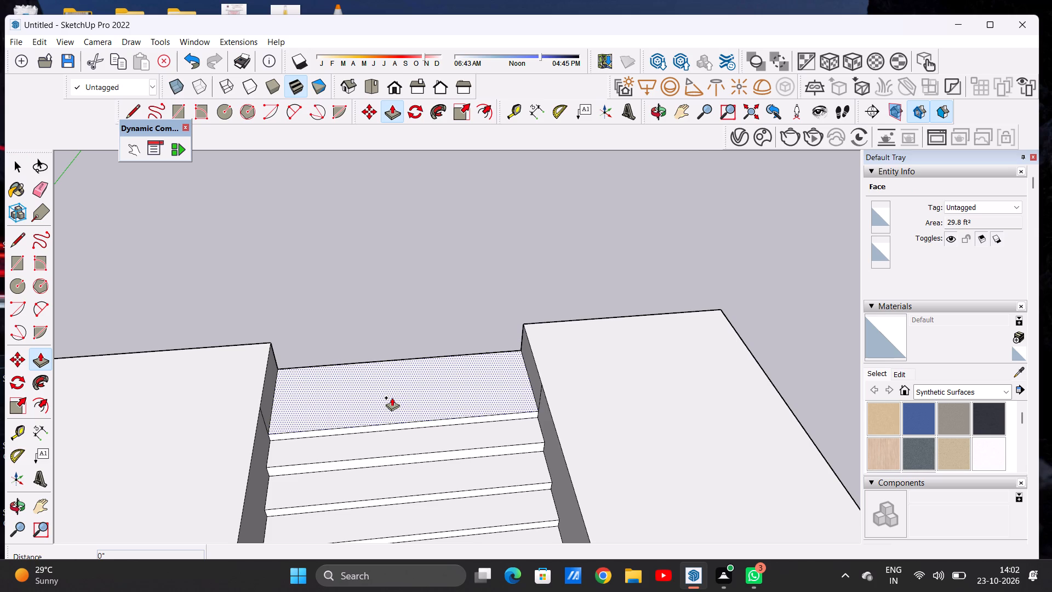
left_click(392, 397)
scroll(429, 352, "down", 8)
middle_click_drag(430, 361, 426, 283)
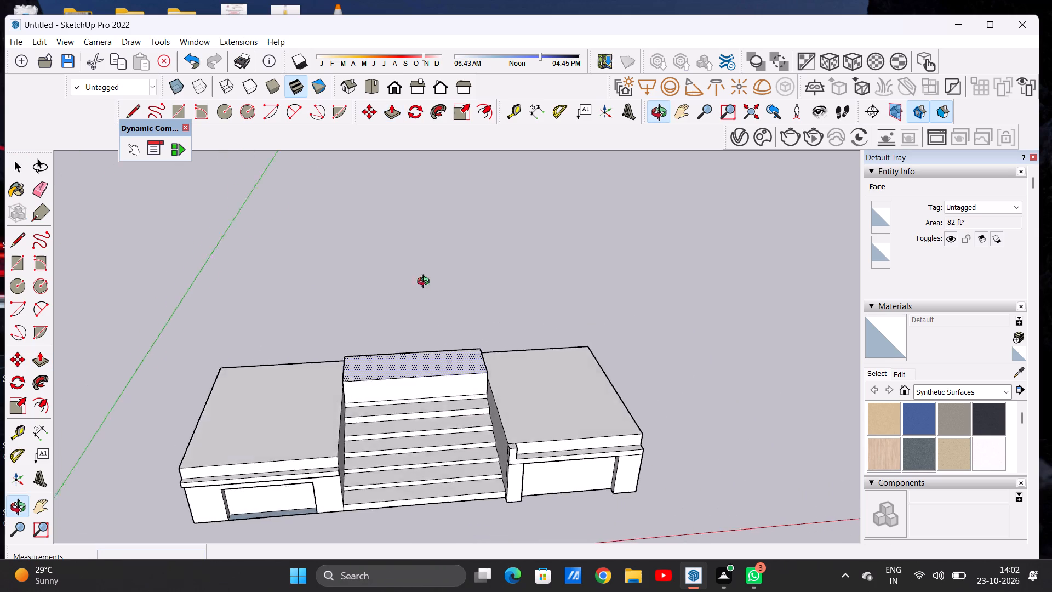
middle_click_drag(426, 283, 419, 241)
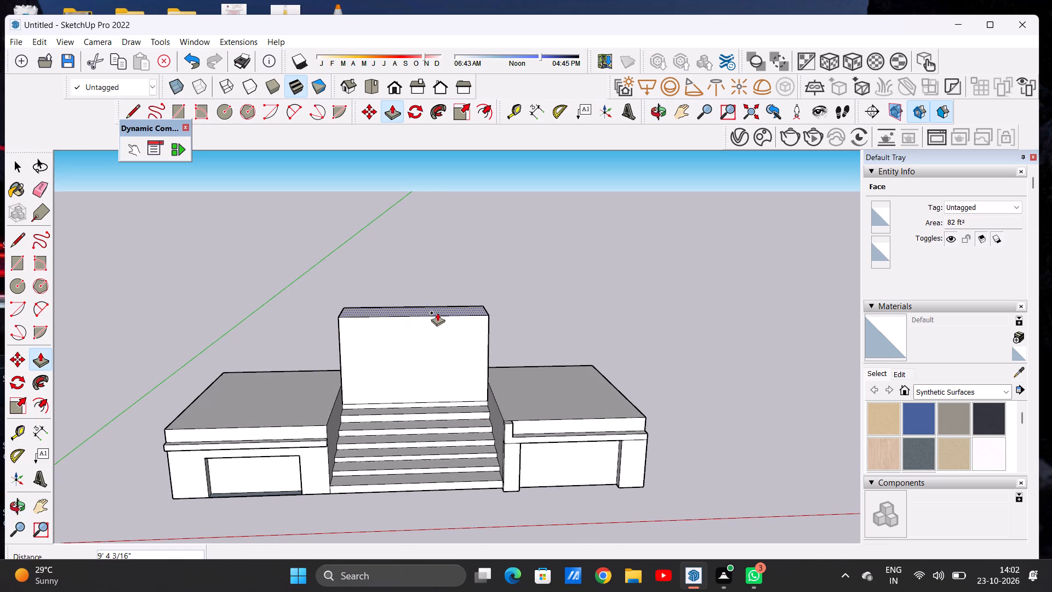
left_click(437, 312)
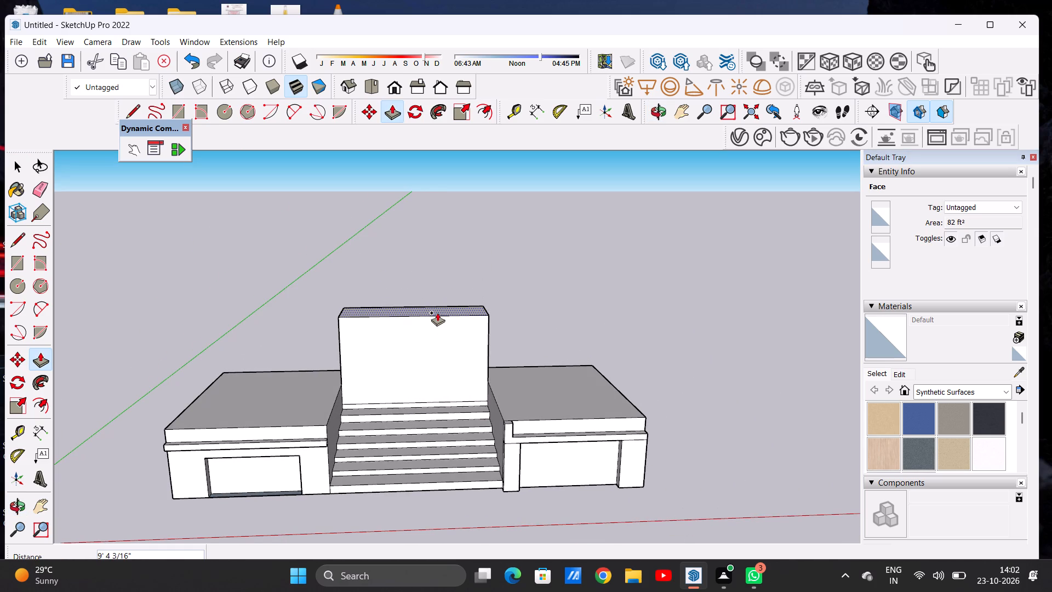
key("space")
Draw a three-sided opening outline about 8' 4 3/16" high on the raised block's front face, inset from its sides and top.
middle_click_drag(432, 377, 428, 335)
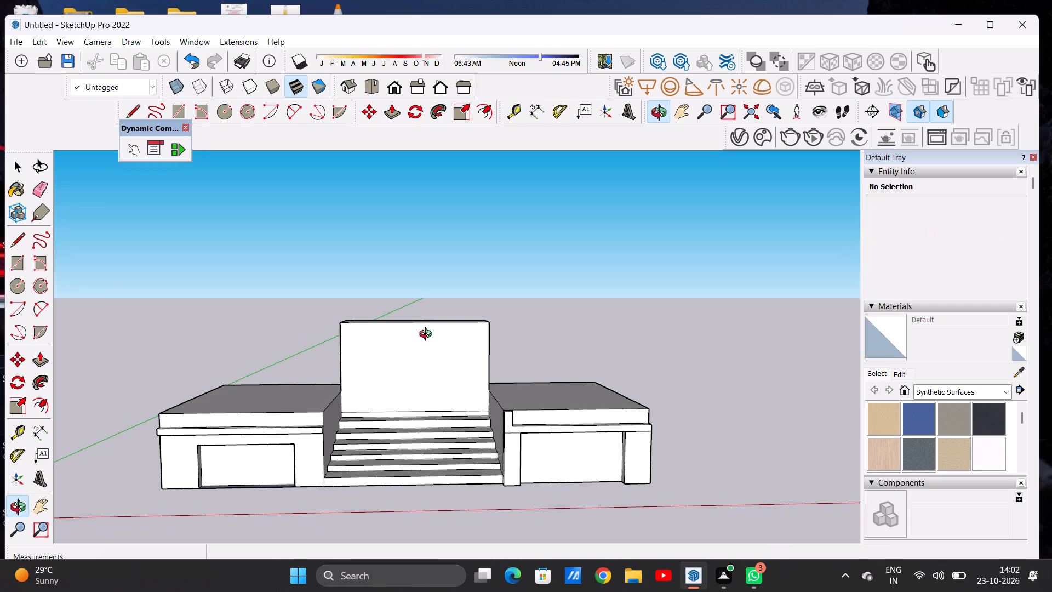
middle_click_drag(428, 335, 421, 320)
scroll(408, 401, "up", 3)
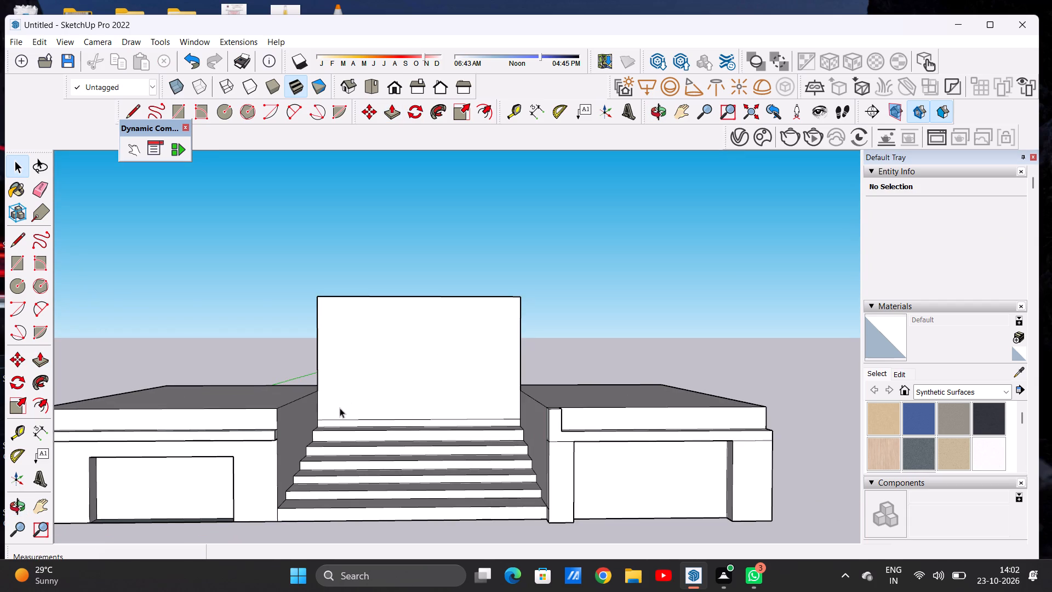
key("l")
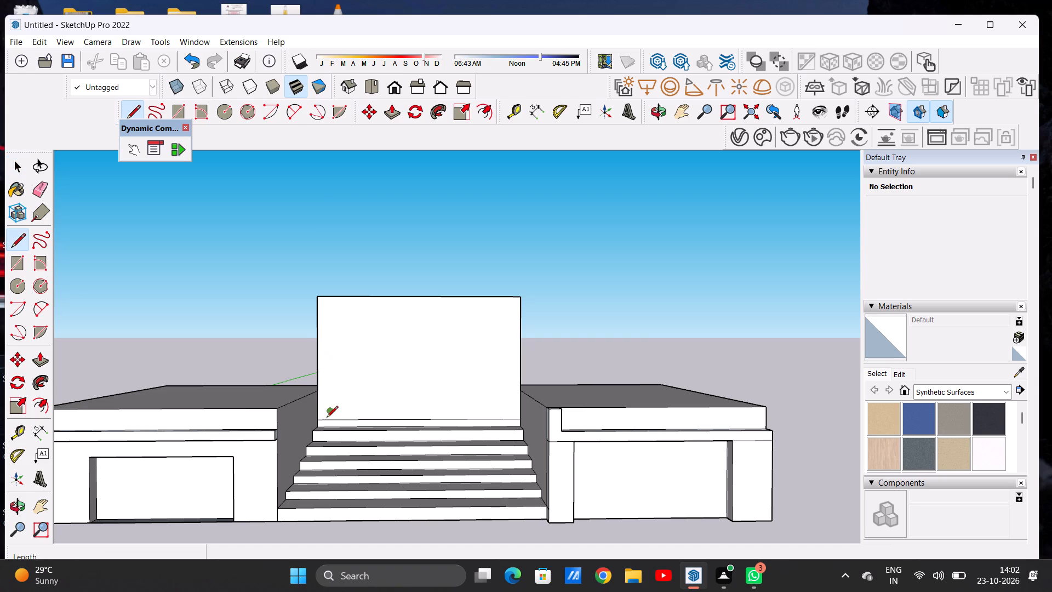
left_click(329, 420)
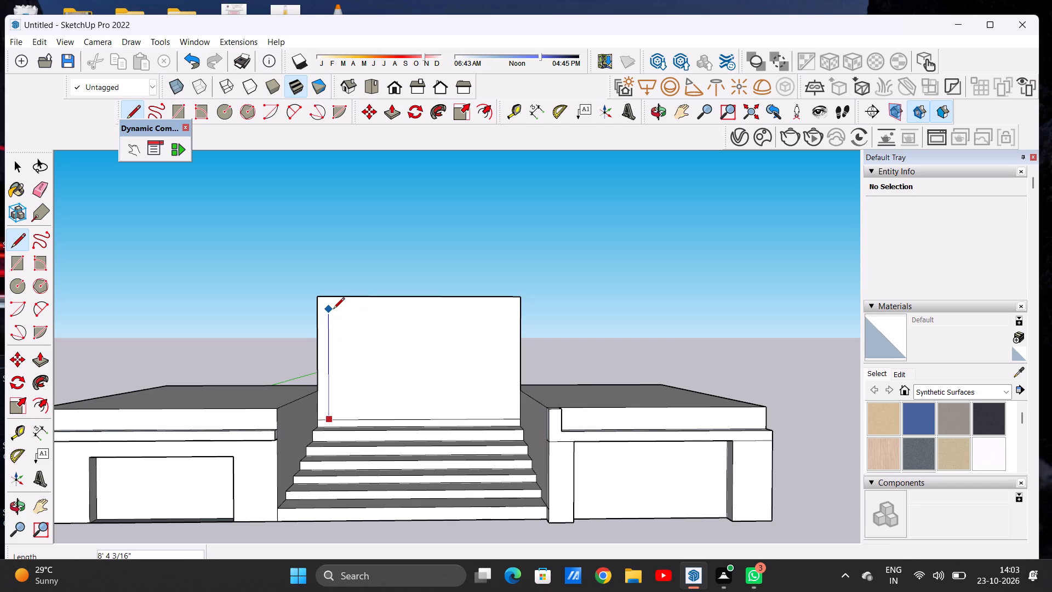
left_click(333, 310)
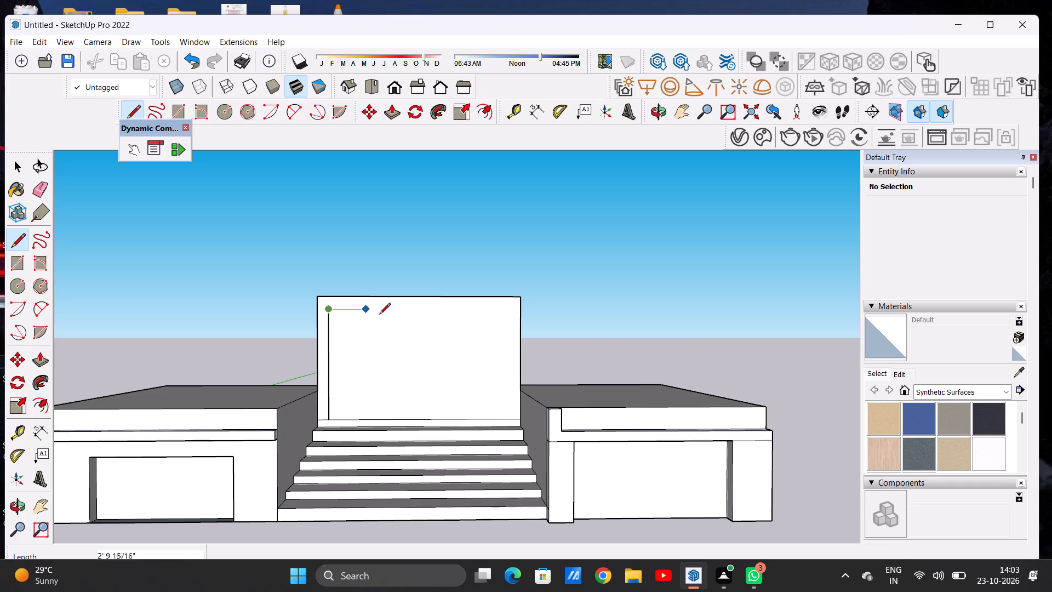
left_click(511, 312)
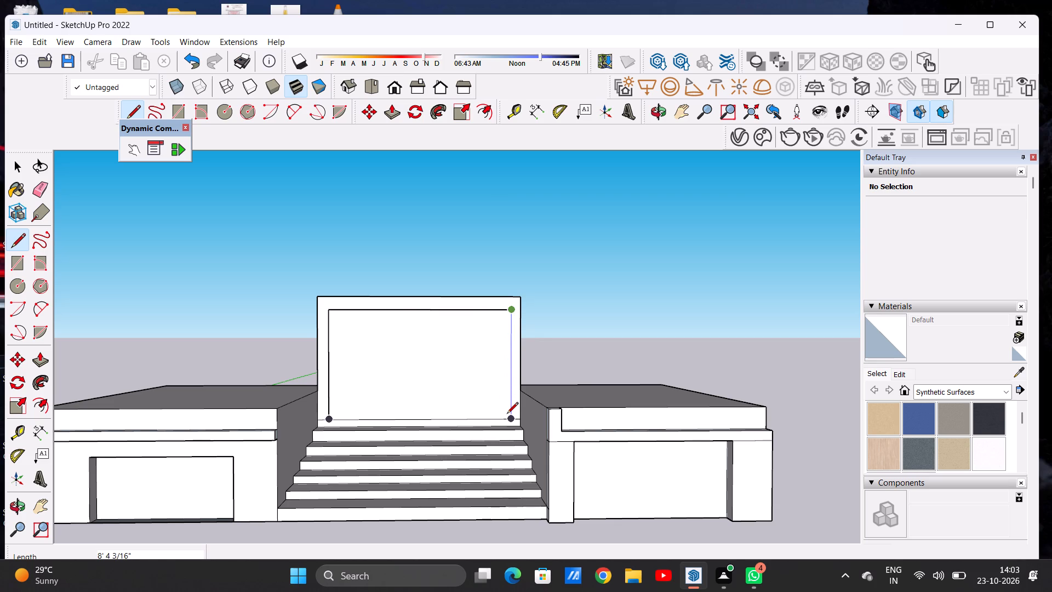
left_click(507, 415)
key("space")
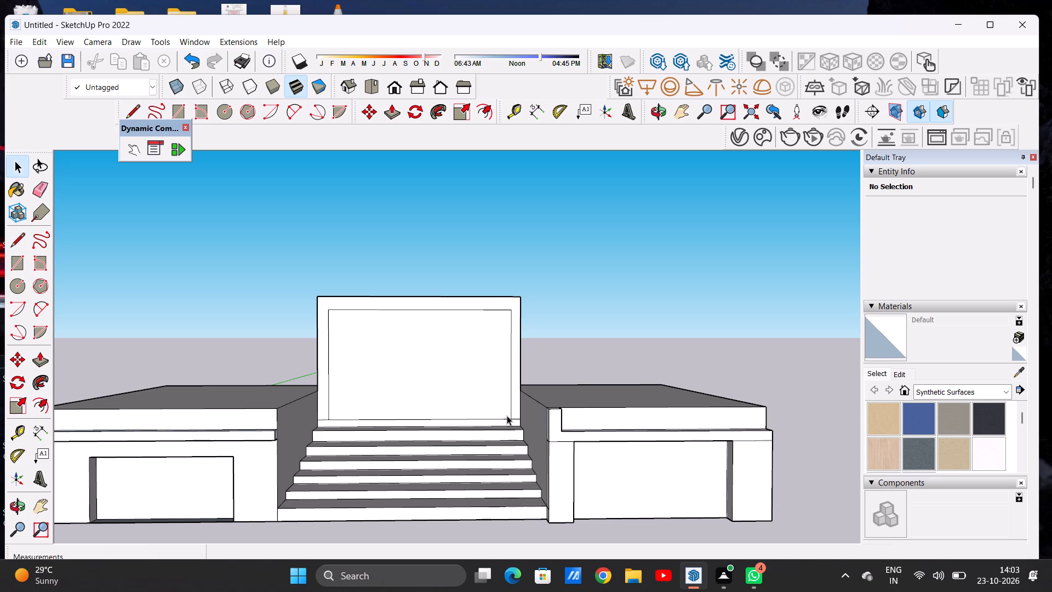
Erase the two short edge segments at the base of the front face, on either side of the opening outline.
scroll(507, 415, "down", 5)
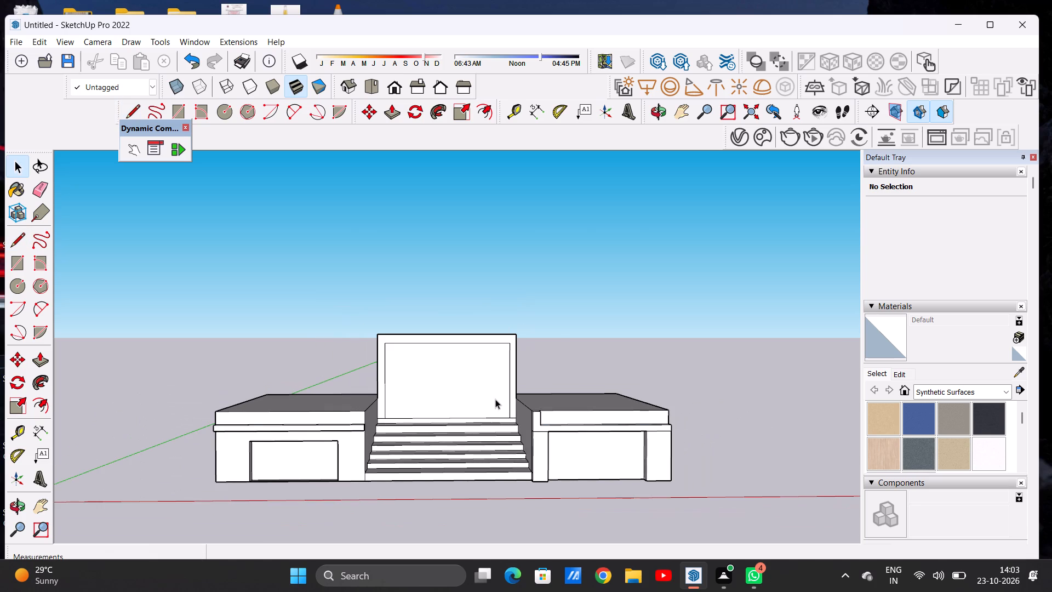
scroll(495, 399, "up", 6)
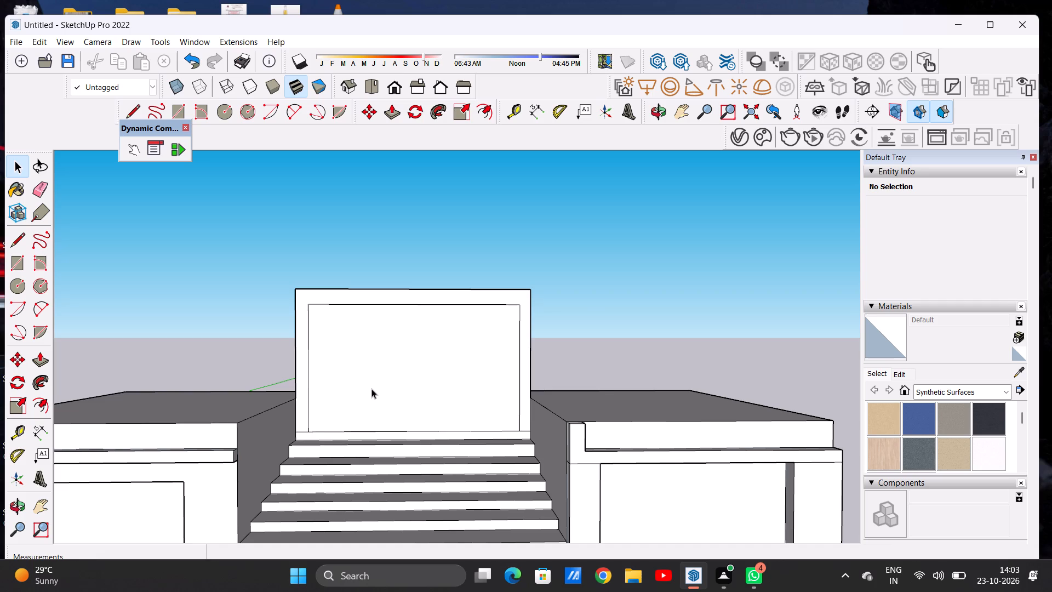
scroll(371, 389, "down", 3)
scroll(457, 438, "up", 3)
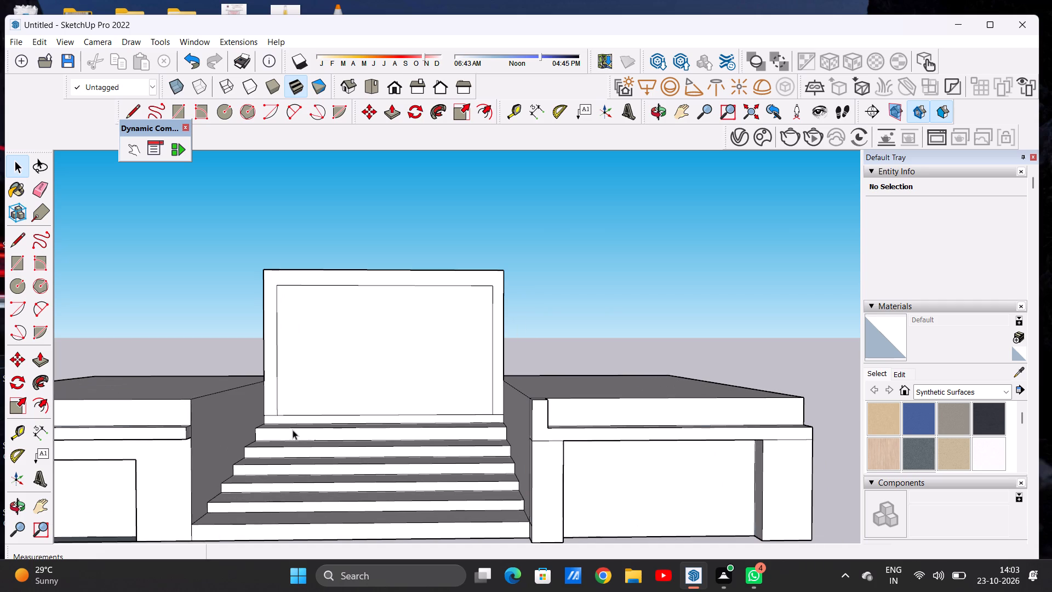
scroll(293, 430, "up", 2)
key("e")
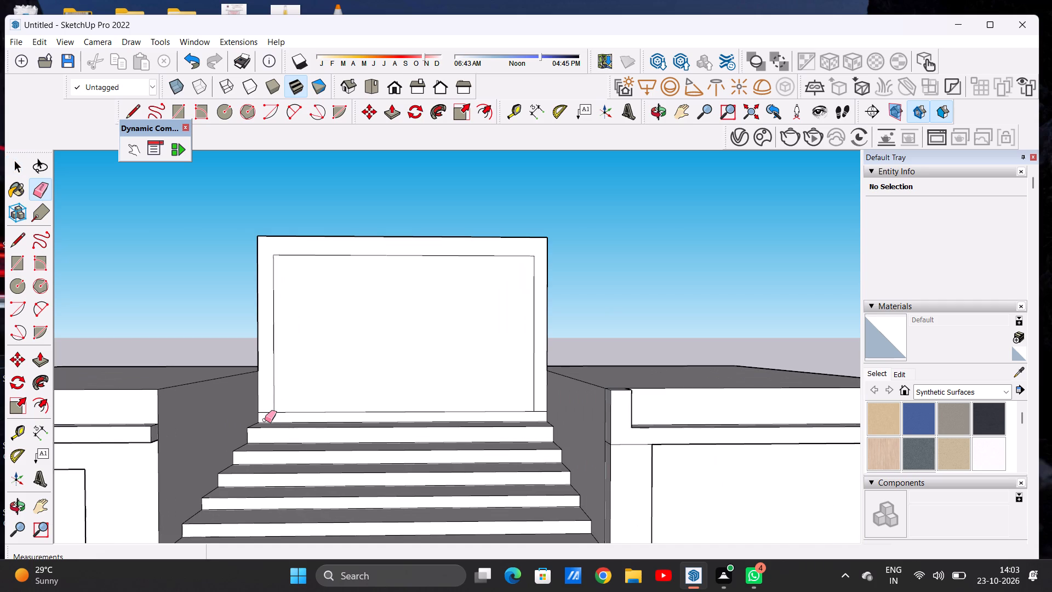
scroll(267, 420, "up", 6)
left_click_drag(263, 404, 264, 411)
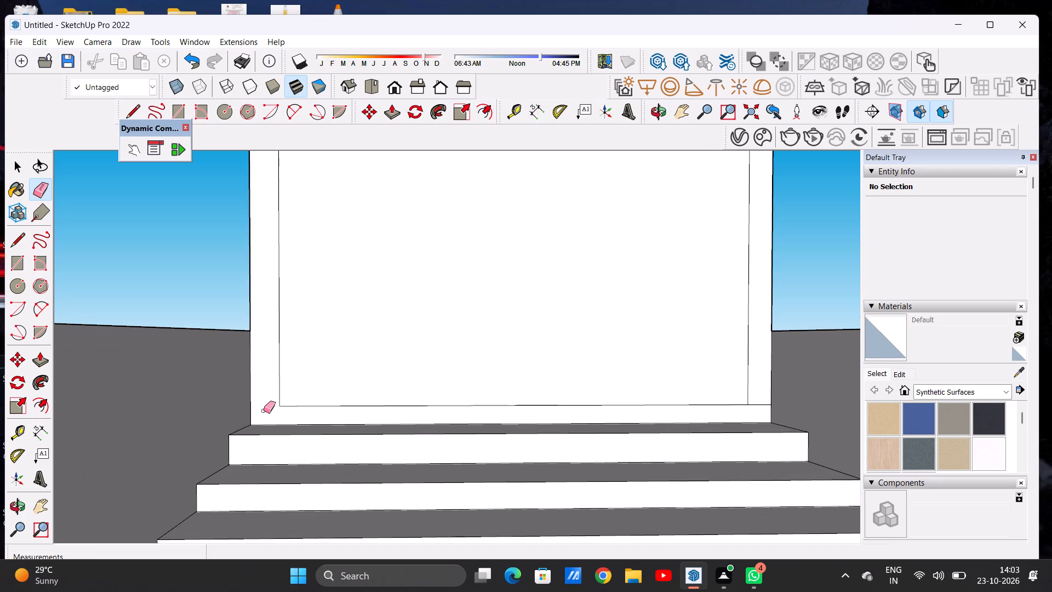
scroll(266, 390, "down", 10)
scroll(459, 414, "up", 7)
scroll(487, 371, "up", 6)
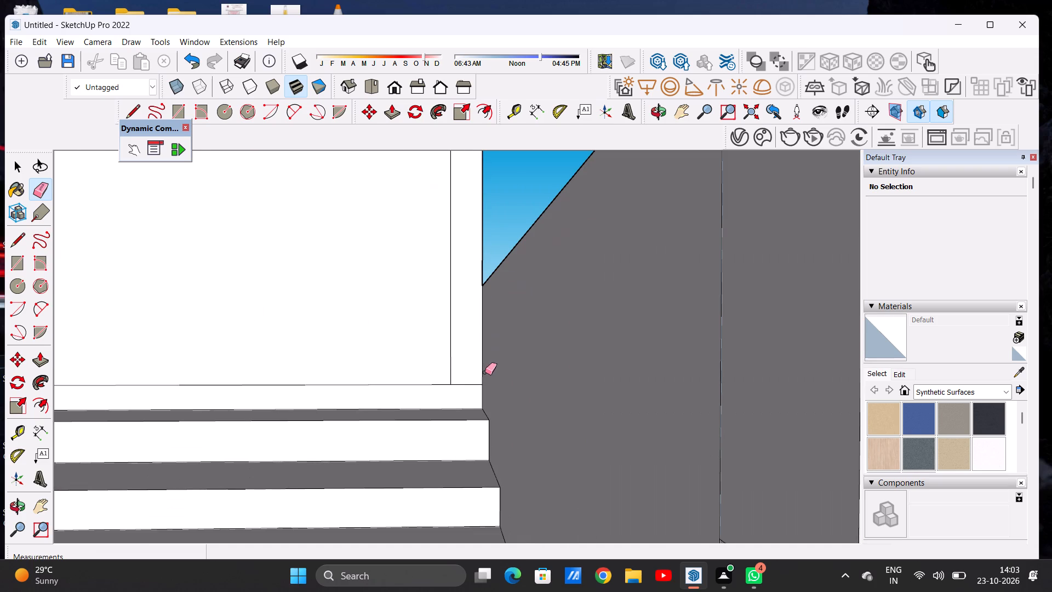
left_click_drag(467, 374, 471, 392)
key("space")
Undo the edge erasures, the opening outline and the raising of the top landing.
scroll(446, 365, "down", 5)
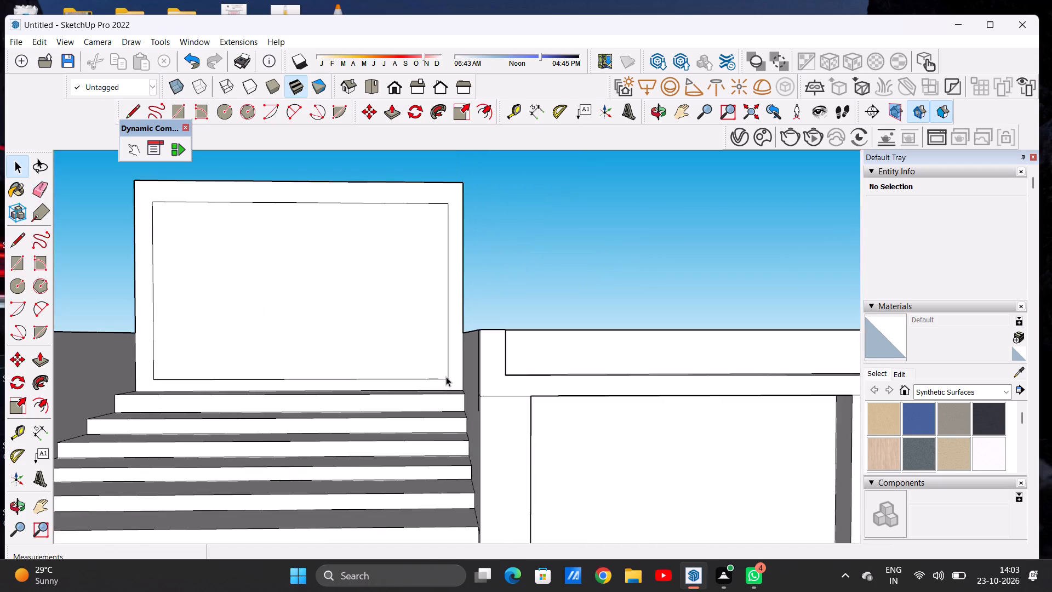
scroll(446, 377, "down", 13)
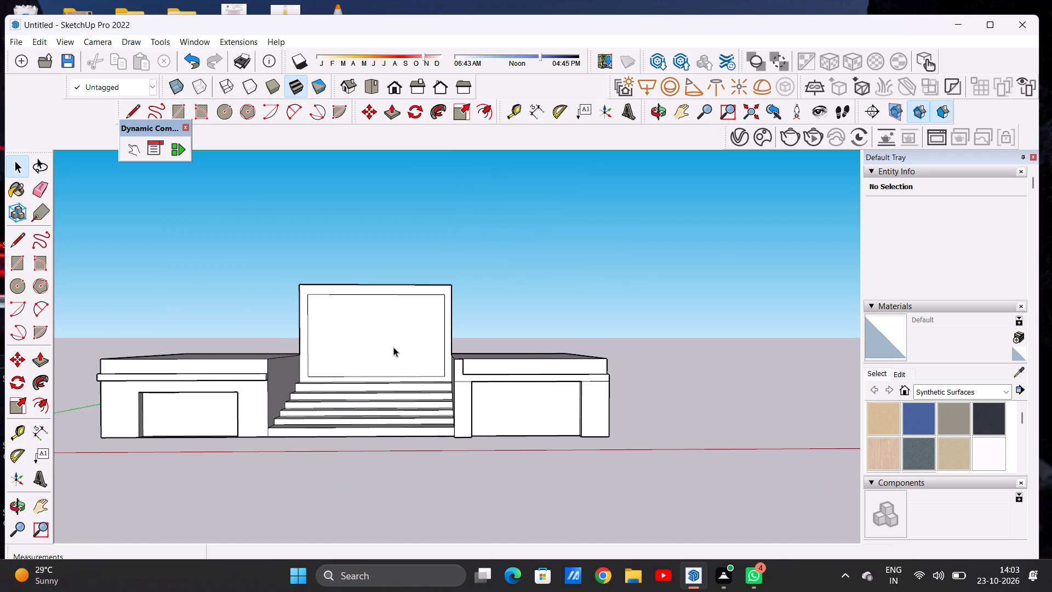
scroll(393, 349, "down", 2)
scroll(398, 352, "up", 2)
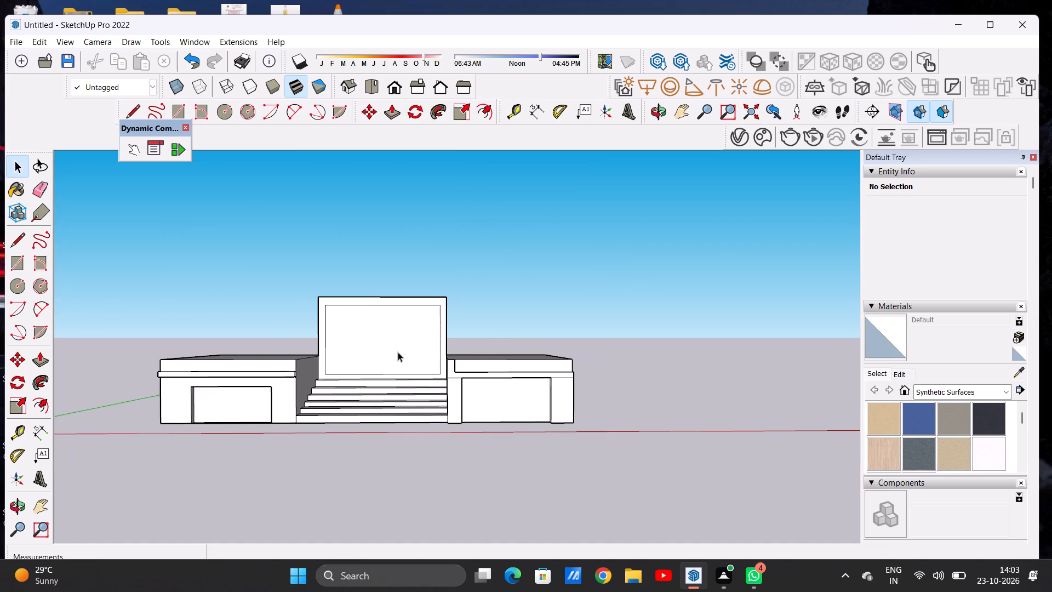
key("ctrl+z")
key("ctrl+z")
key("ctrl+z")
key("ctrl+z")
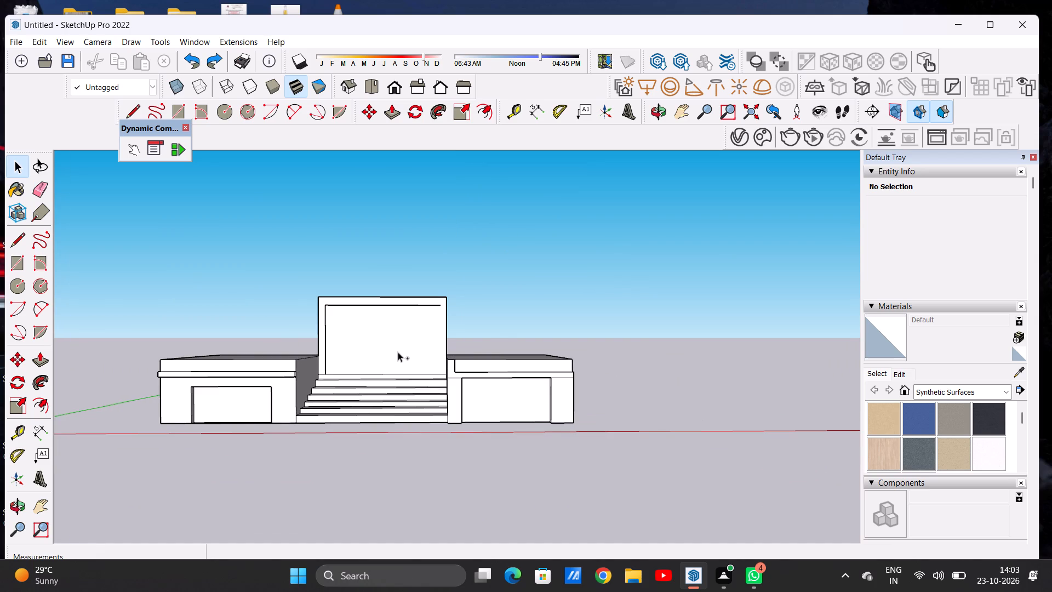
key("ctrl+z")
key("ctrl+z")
Push/Pull the top landing at the rear of the steps up about 8' 11 5/16".
scroll(399, 355, "down", 2)
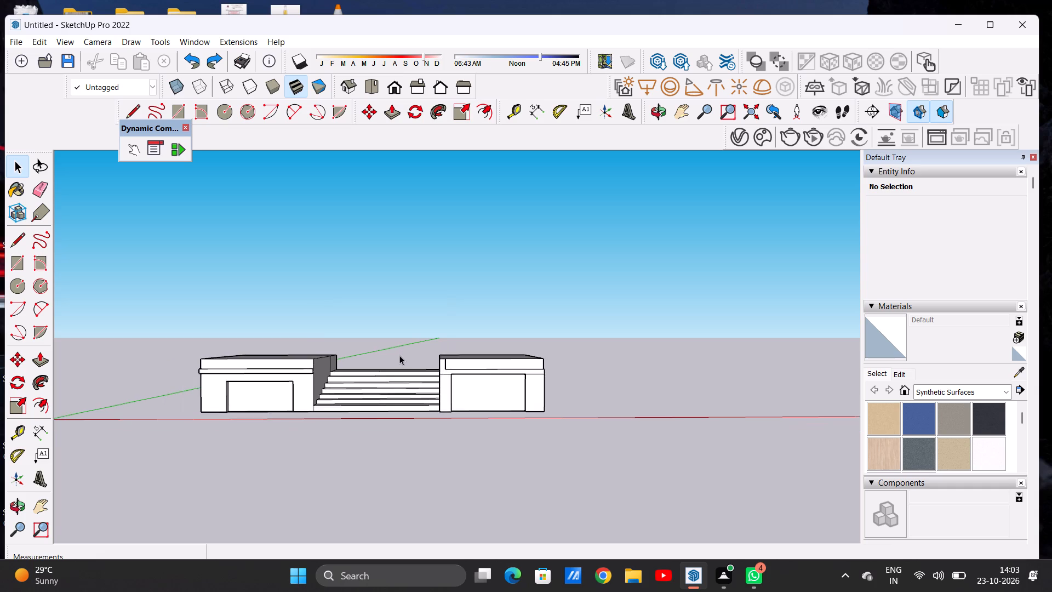
middle_click_drag(403, 383, 406, 488)
scroll(393, 341, "up", 3)
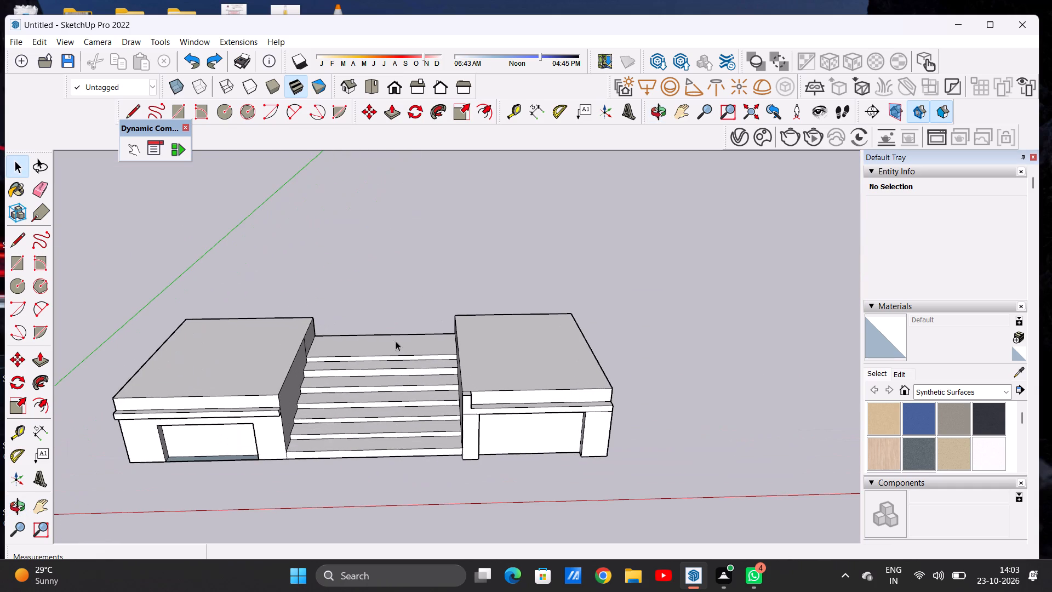
key("p")
left_click(408, 340)
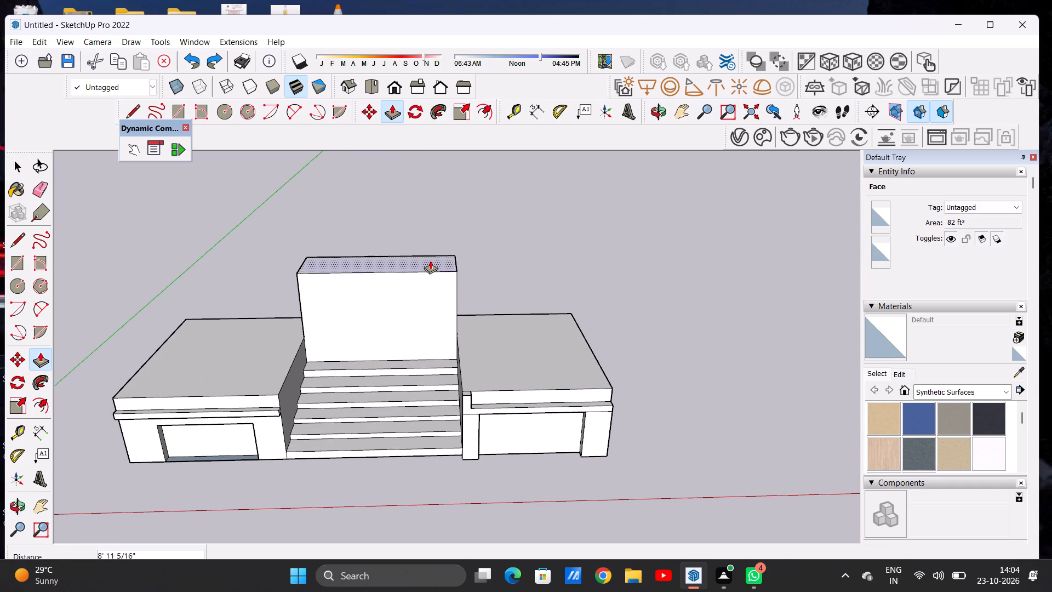
left_click(430, 260)
key("space")
Examine the raised central block from the front, comparing its proportions with the steps and the two end blocks.
scroll(457, 315, "down", 3)
middle_click_drag(424, 360, 419, 257)
scroll(417, 253, "down", 1)
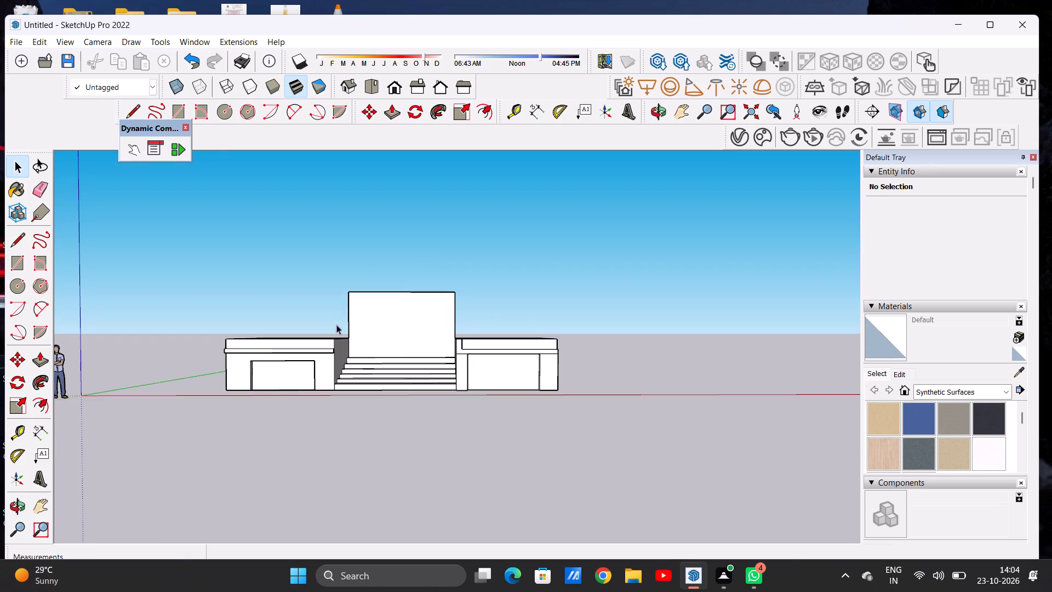
scroll(404, 334, "up", 6)
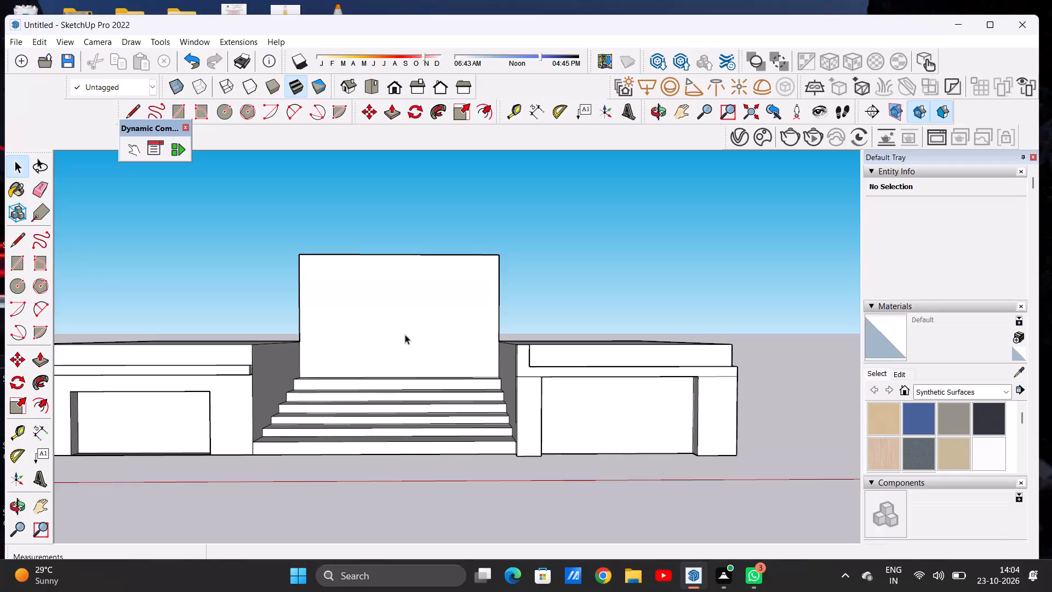
scroll(394, 317, "down", 13)
scroll(425, 387, "down", 3)
scroll(440, 389, "down", 18)
scroll(399, 341, "up", 3)
scroll(399, 341, "down", 1)
scroll(399, 341, "up", 2)
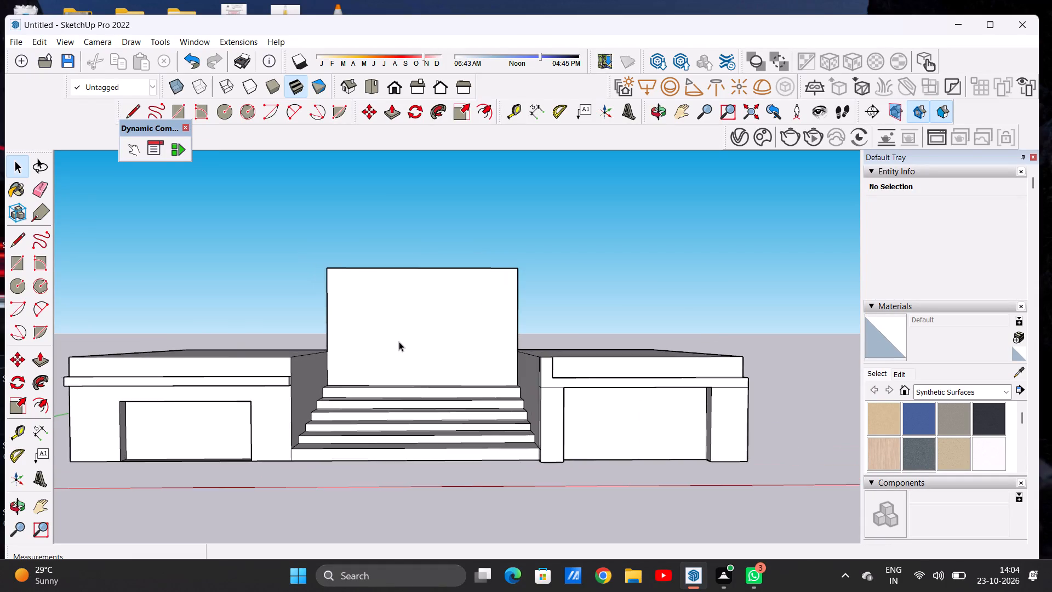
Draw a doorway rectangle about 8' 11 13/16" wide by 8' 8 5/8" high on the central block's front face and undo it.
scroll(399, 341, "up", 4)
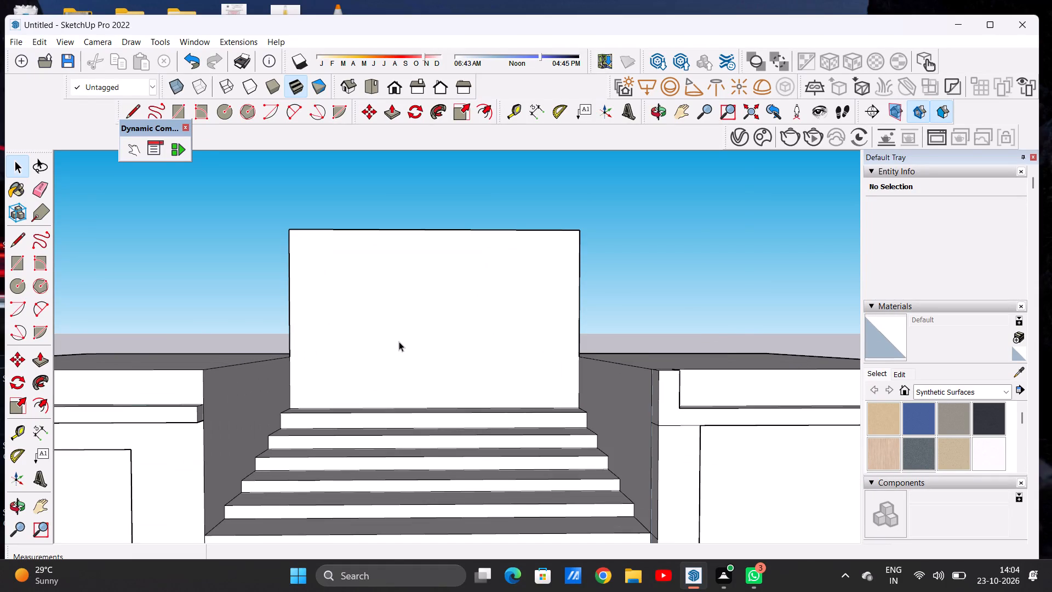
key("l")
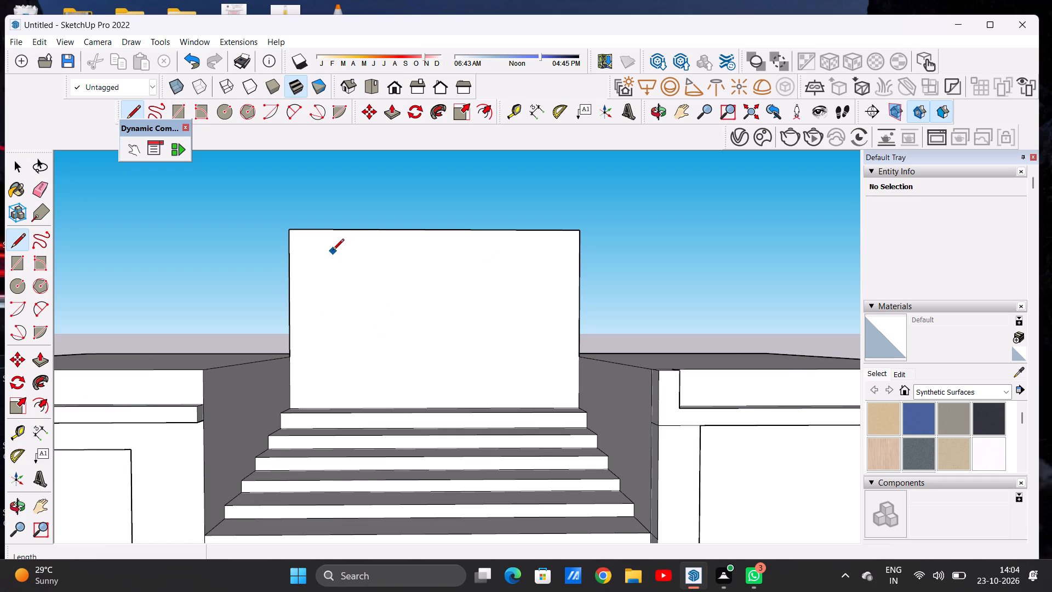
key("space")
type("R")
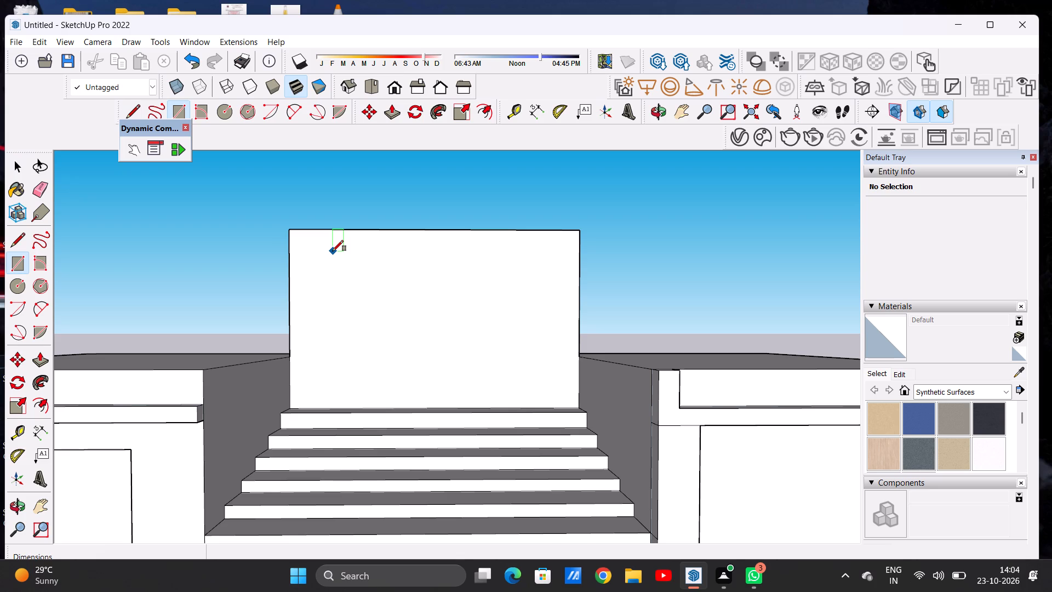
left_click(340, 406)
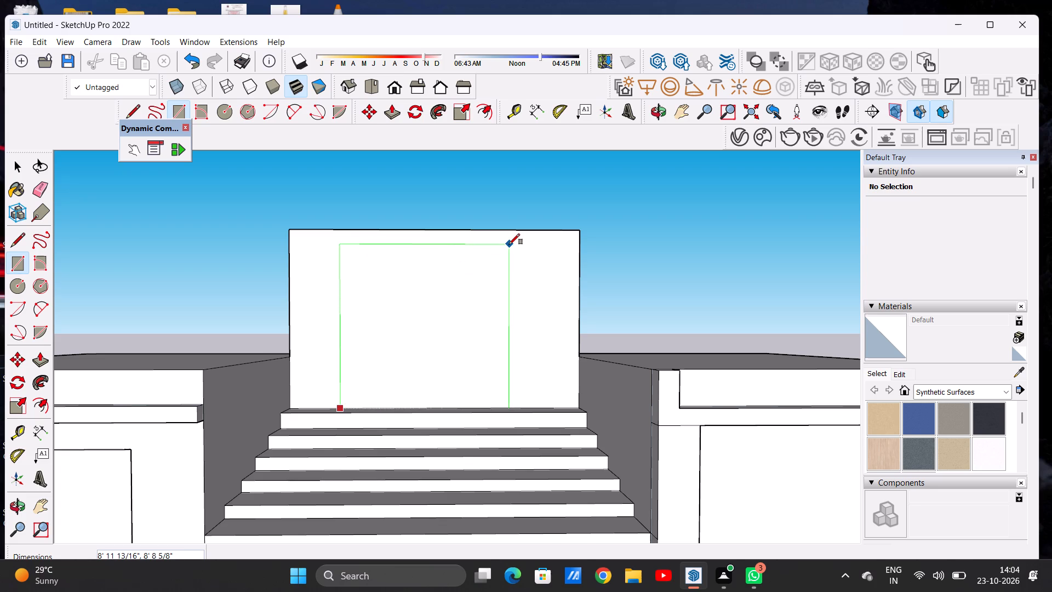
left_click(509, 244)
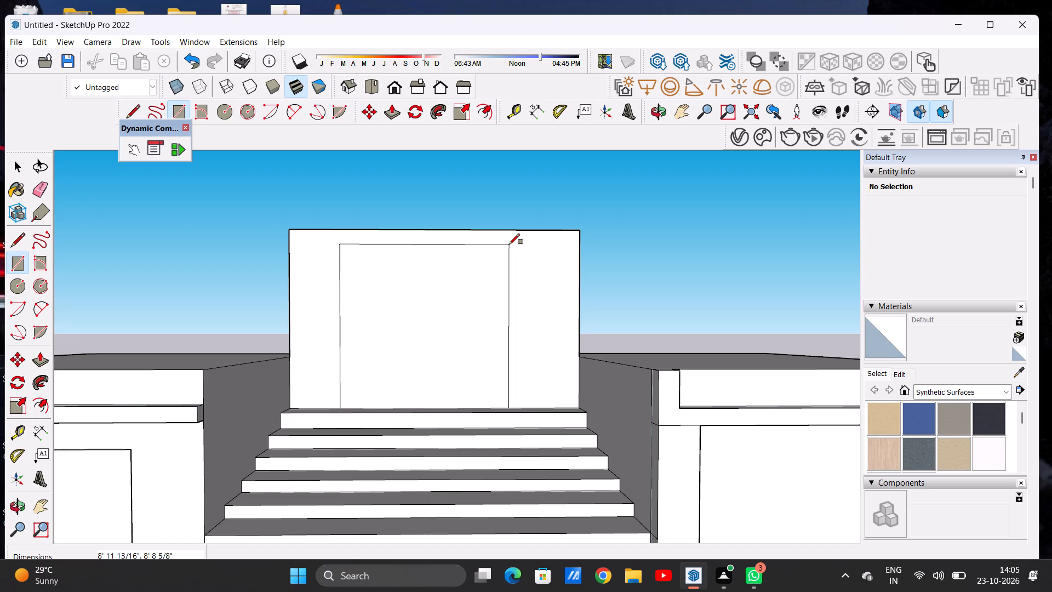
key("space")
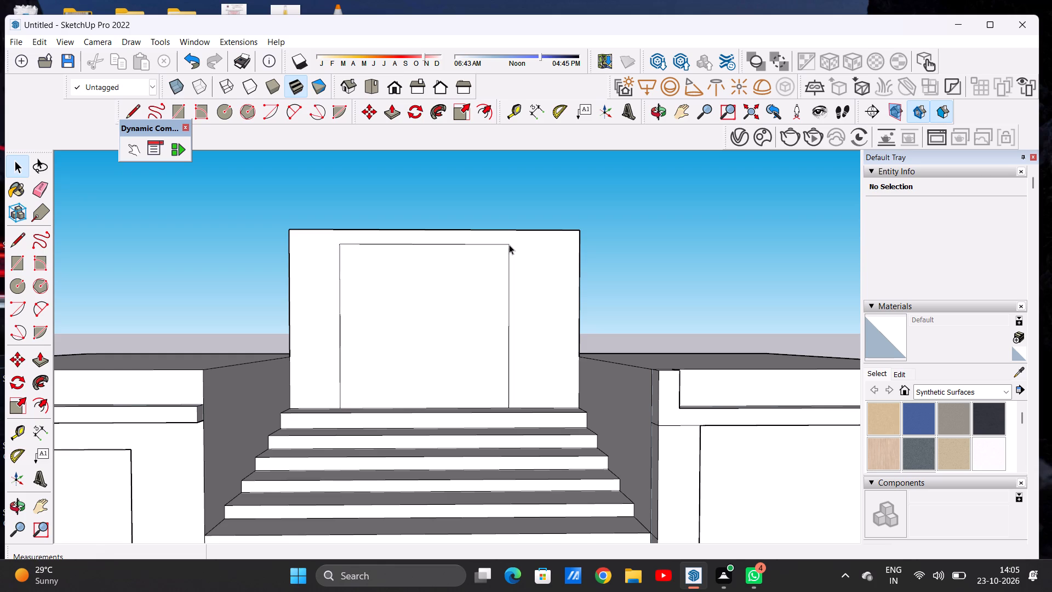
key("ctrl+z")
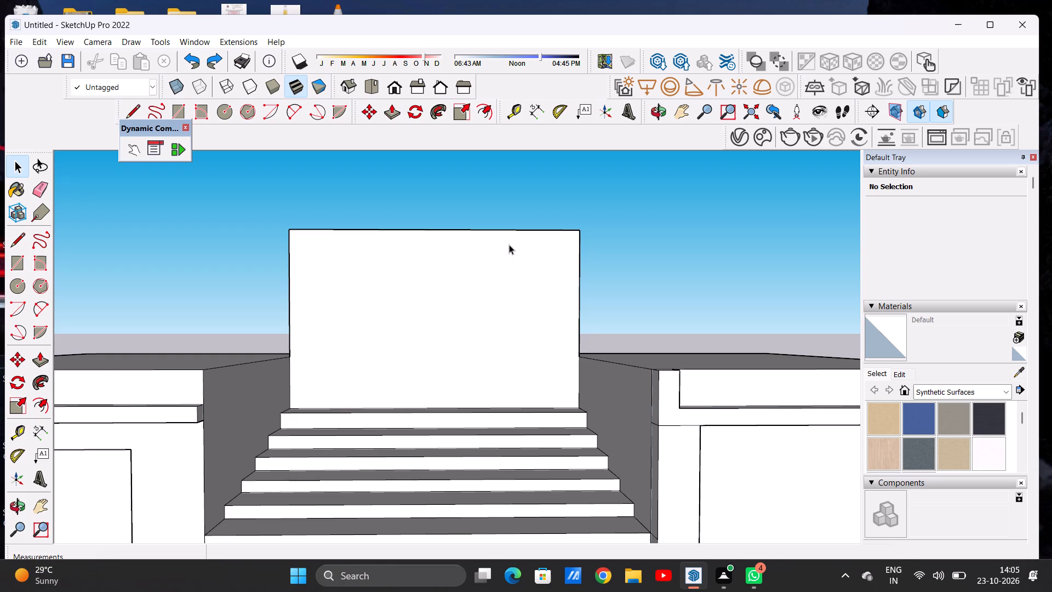
Draw a doorway rectangle about 8' 3 1/8" wide by 7' 11 9/16" high on the central block's front face, rising from its base edge.
key("r")
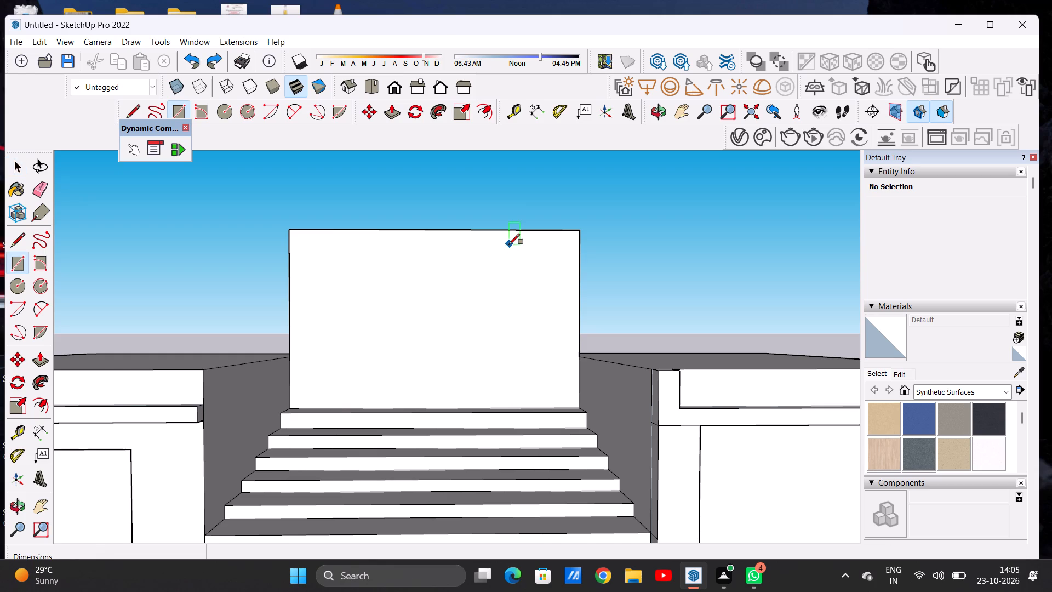
left_click(351, 405)
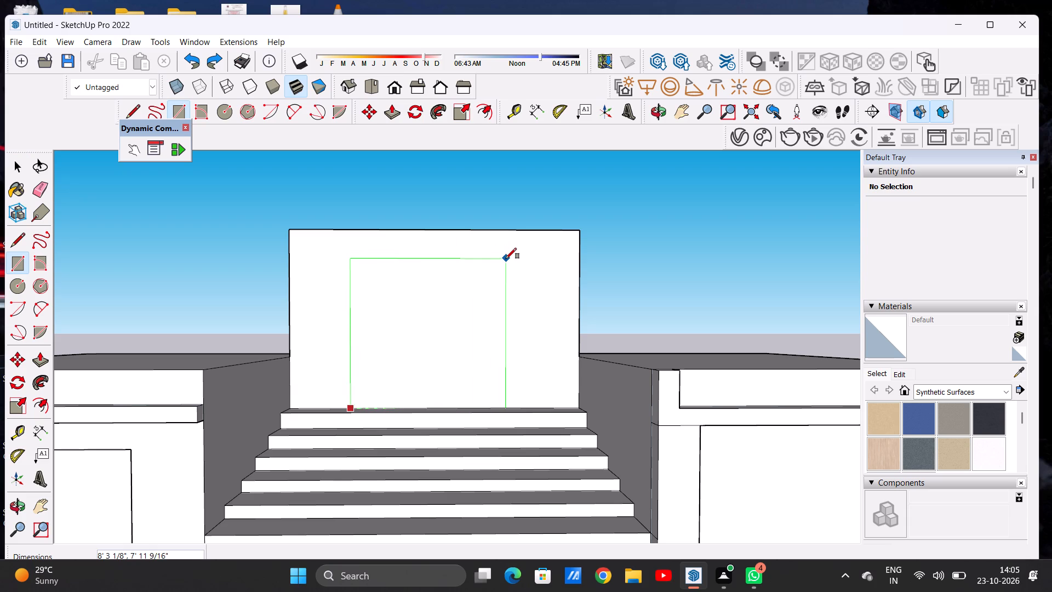
left_click(506, 259)
key("space")
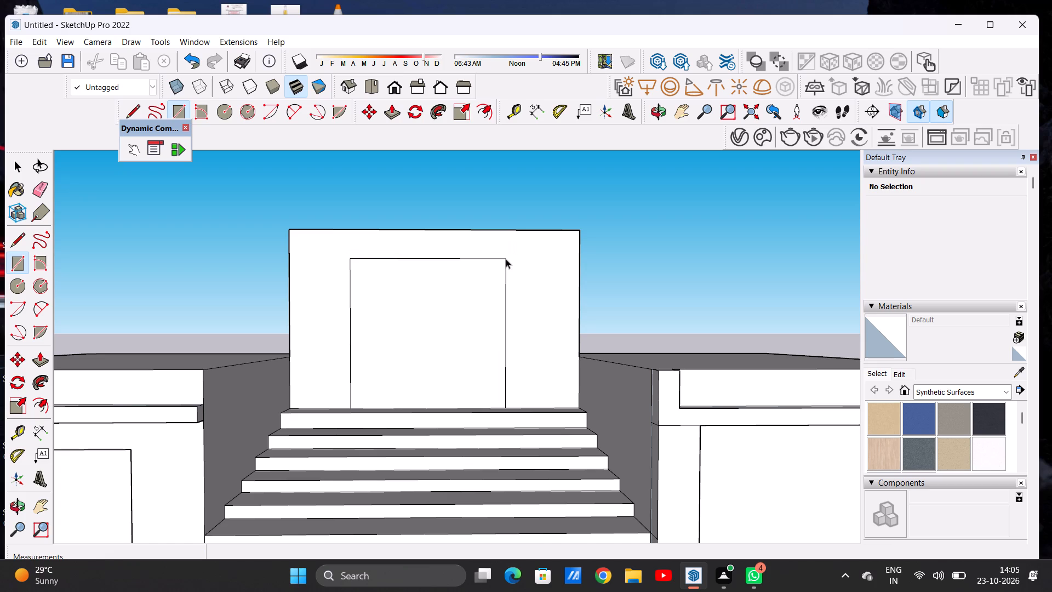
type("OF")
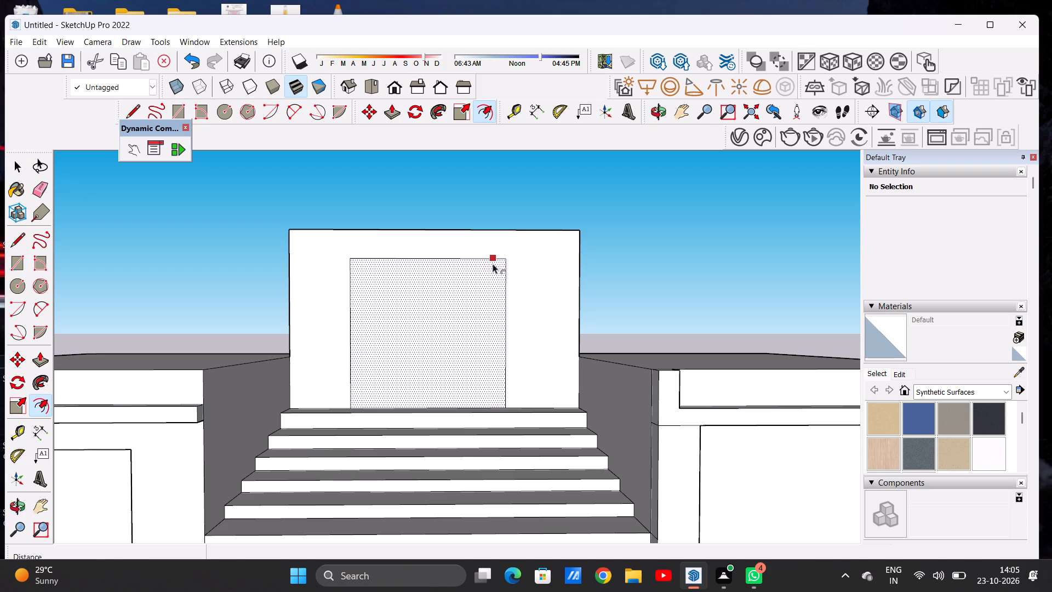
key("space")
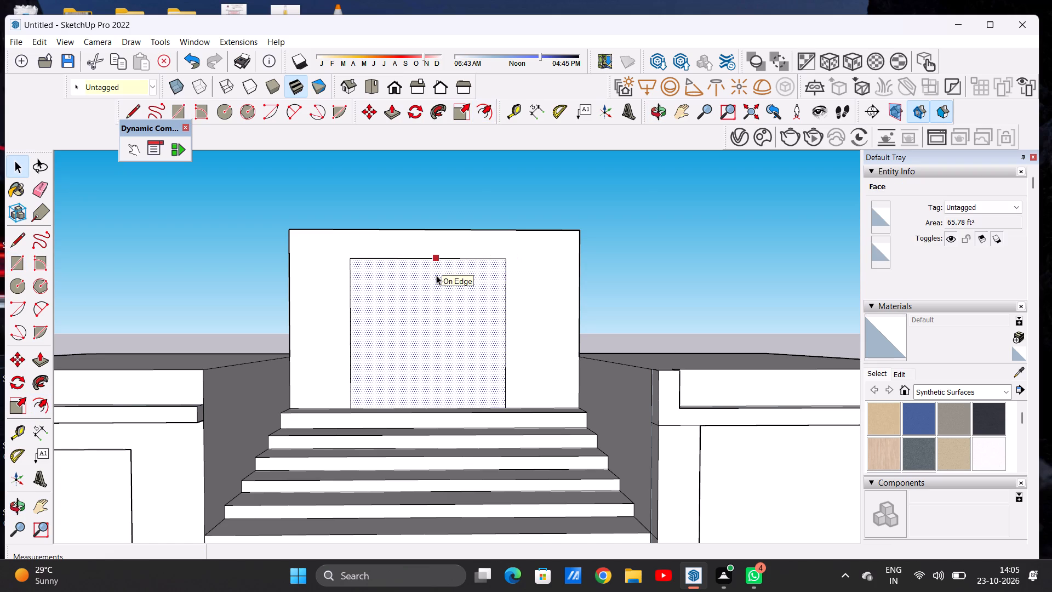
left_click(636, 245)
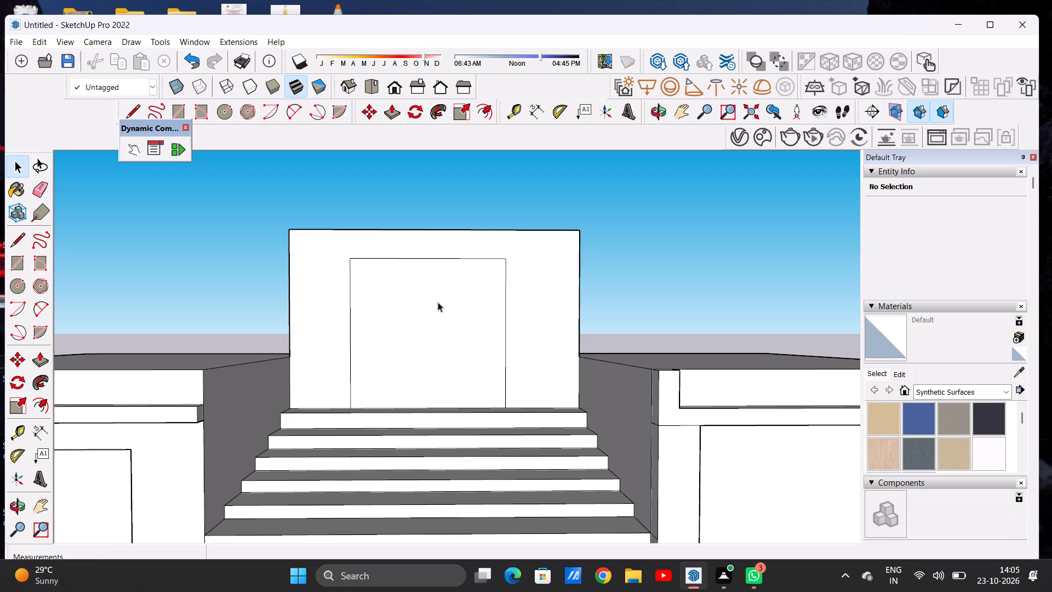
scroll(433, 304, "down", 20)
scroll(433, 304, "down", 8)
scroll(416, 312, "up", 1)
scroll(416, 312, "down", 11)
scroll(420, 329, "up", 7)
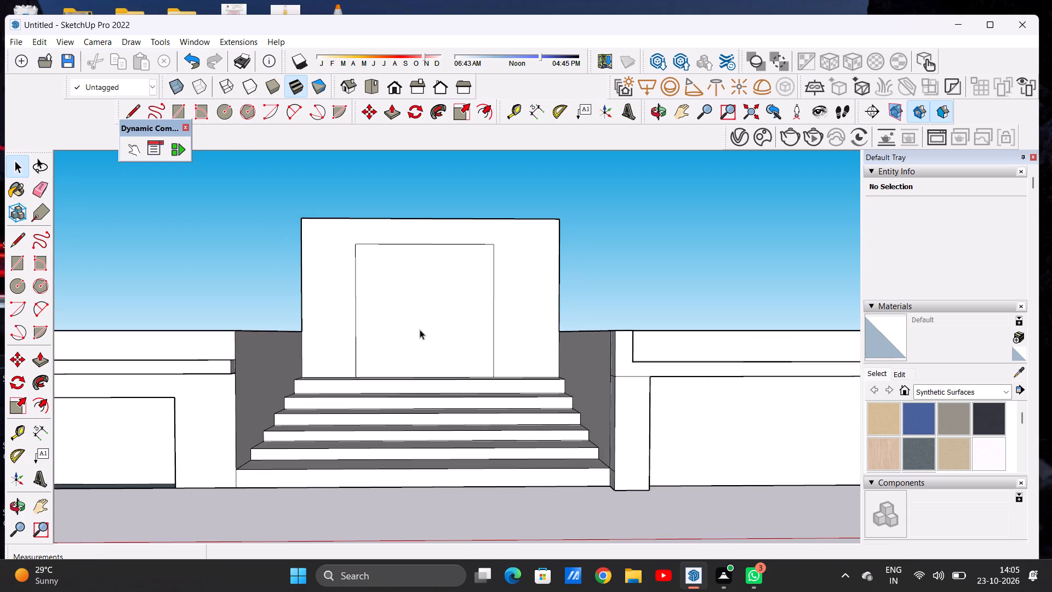
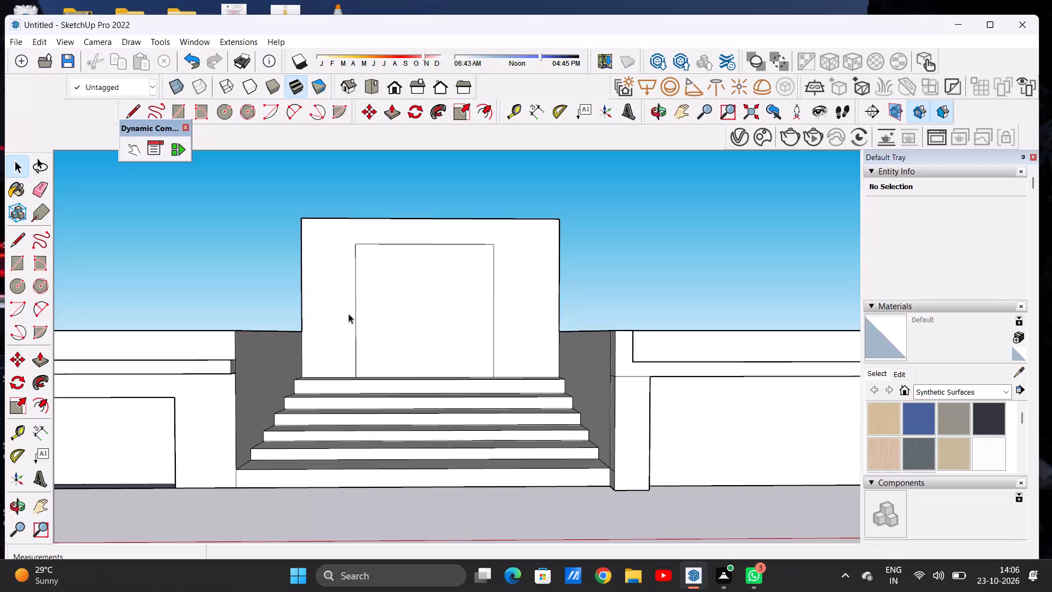
Draw two horizontal lines about 8' 3 1/8" long across the upper part of the doorway rectangle, forming a narrow band between them.
scroll(371, 351, "down", 5)
scroll(419, 345, "down", 15)
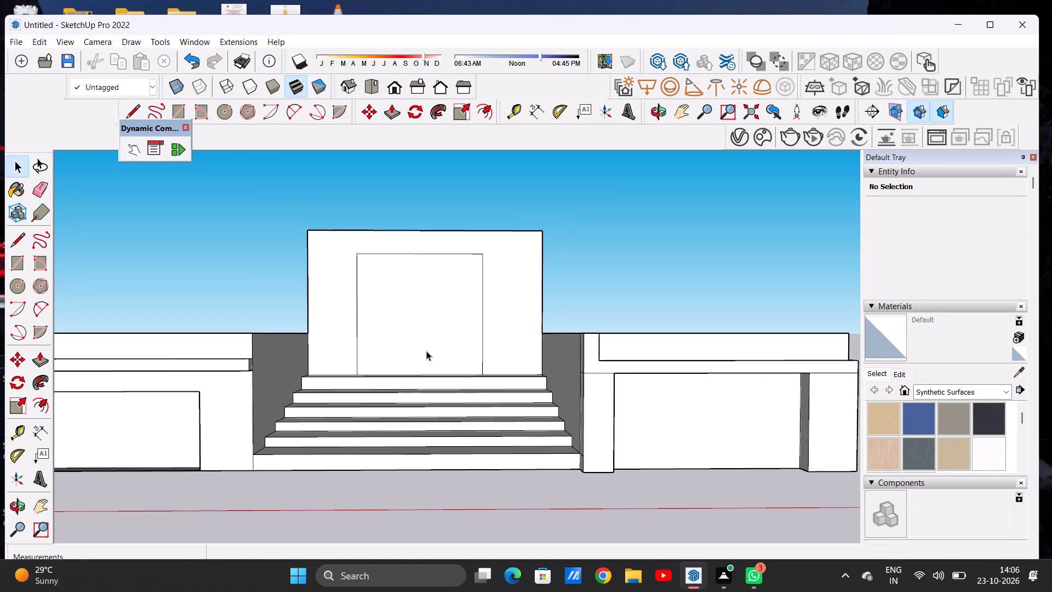
scroll(426, 356, "up", 6)
key("l")
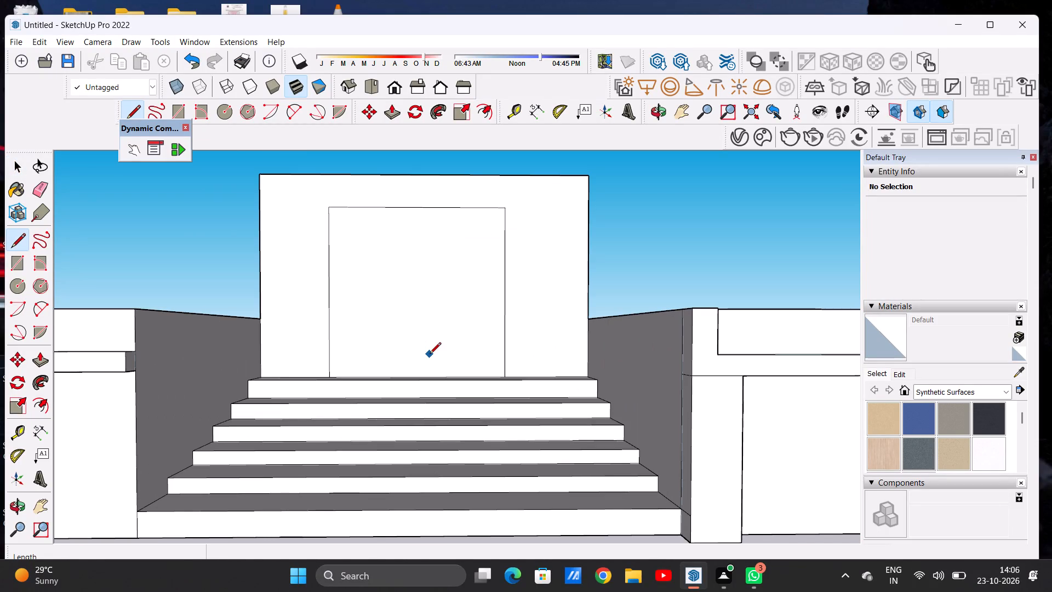
left_click(332, 235)
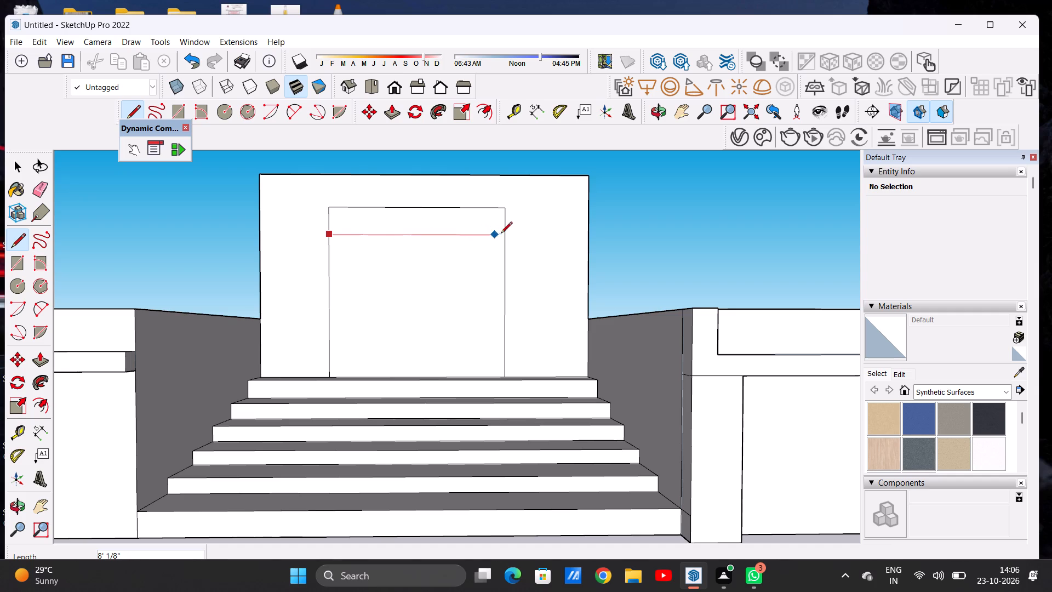
left_click(505, 236)
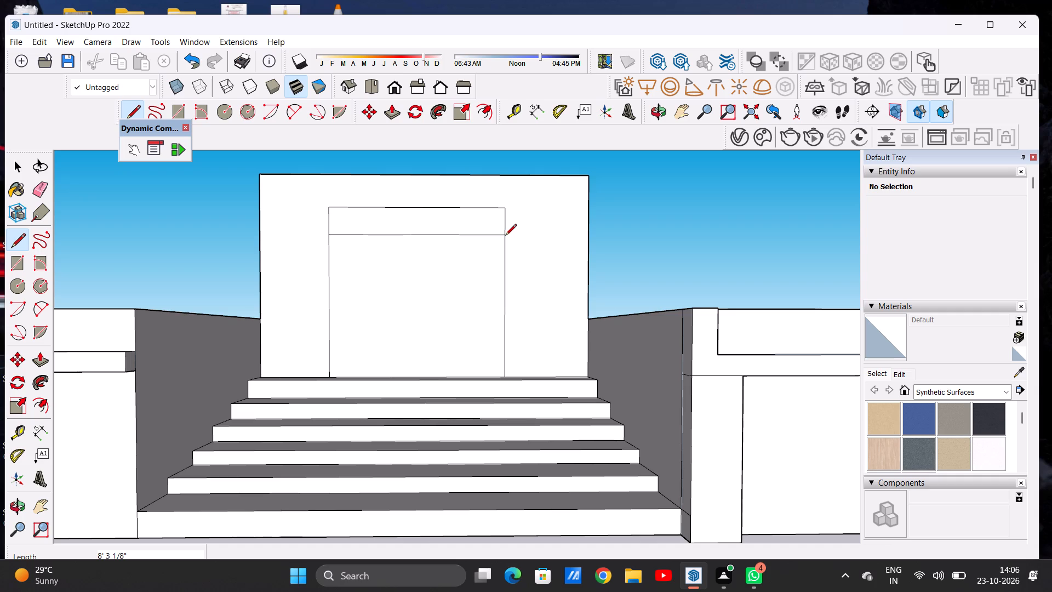
scroll(505, 236, "up", 3)
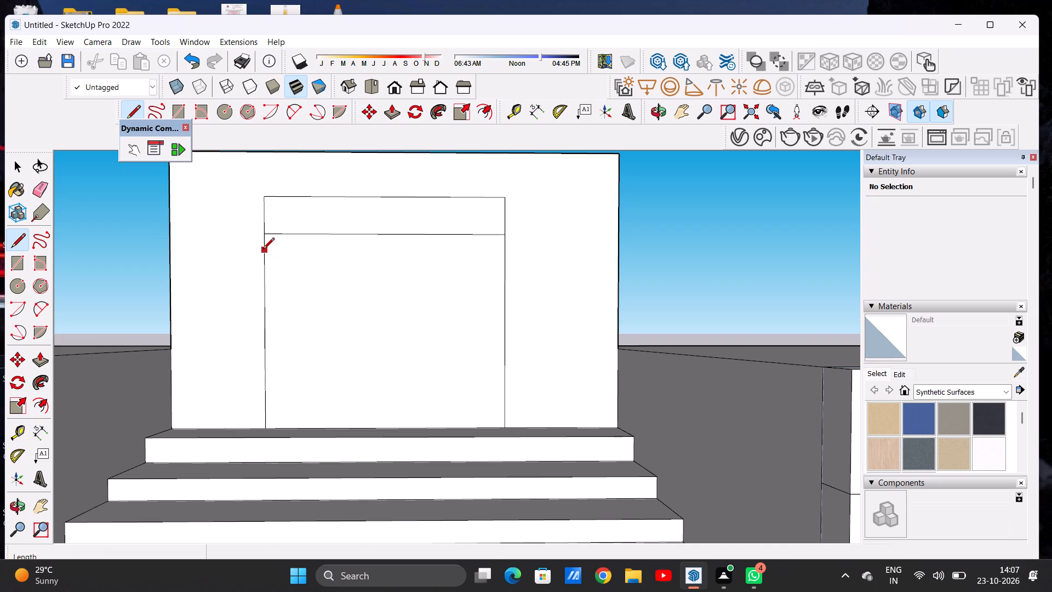
left_click(263, 250)
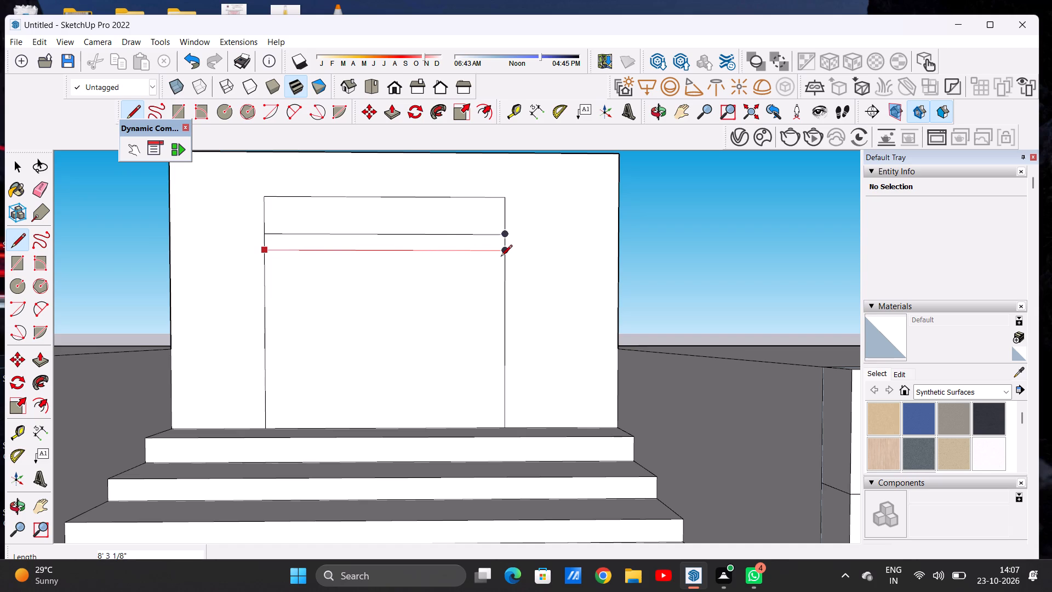
left_click(504, 257)
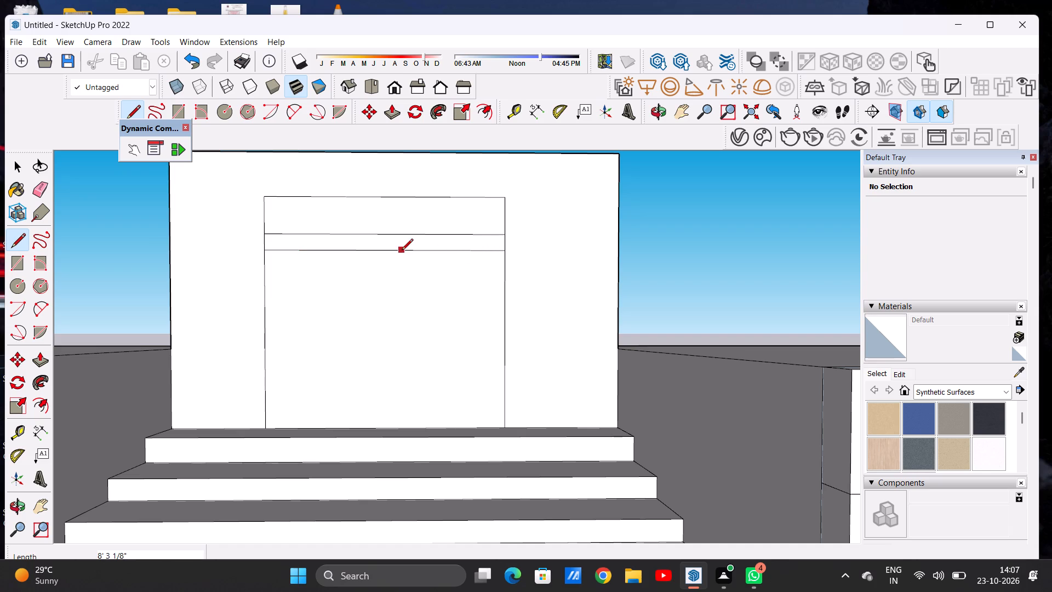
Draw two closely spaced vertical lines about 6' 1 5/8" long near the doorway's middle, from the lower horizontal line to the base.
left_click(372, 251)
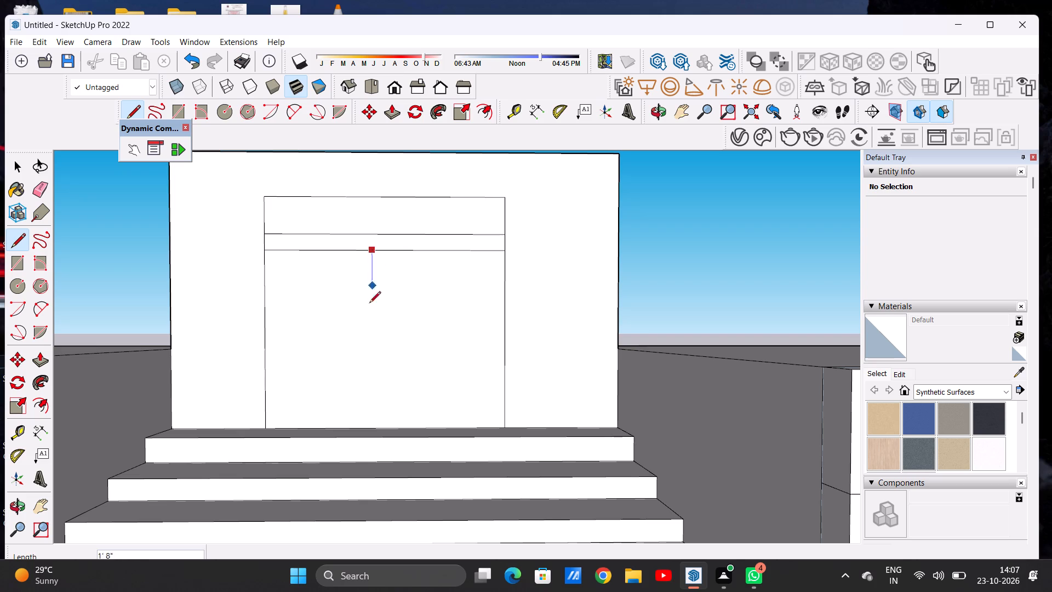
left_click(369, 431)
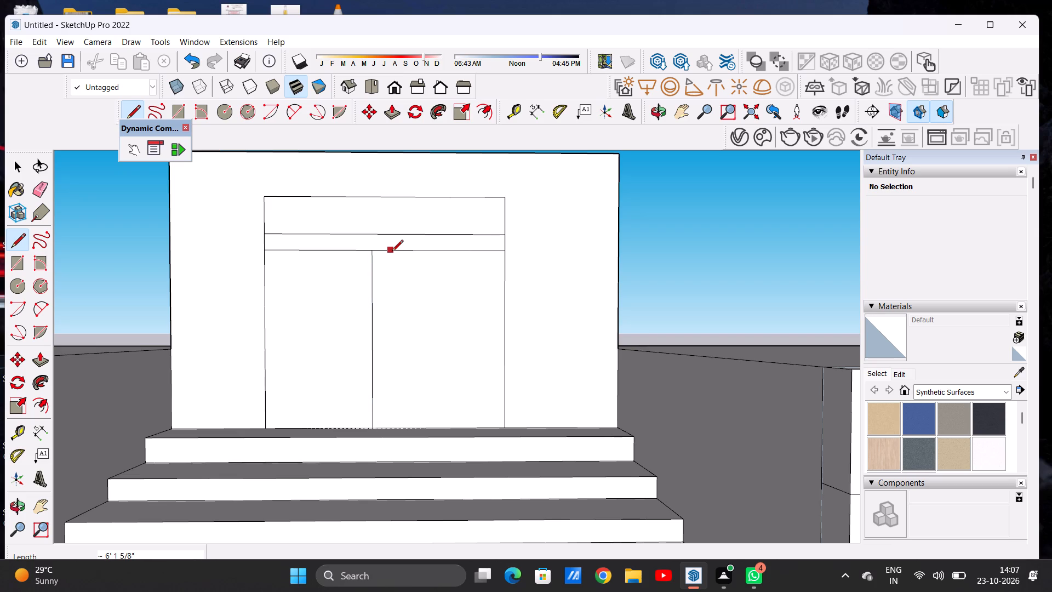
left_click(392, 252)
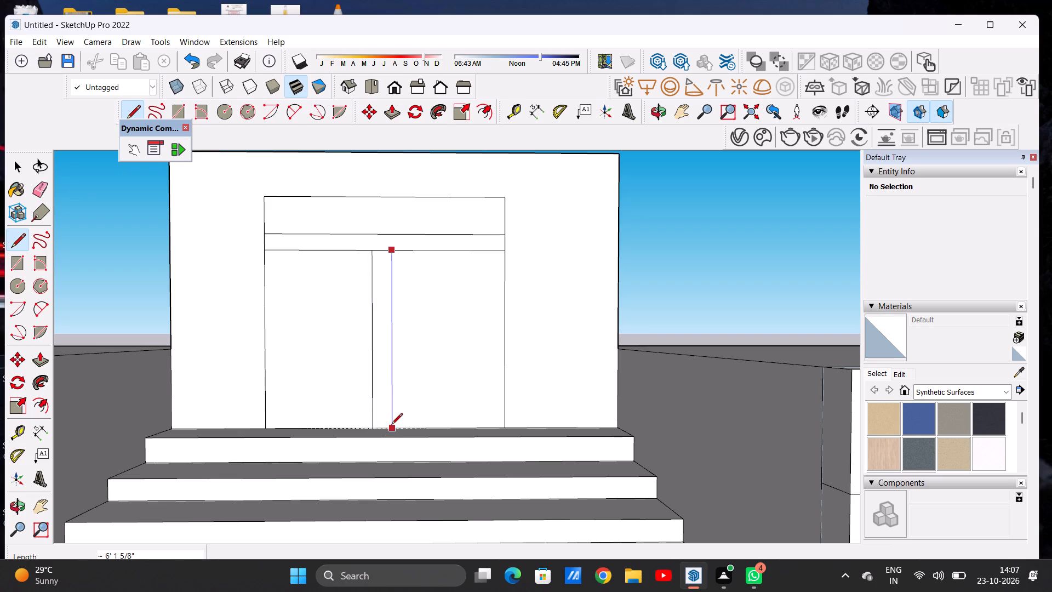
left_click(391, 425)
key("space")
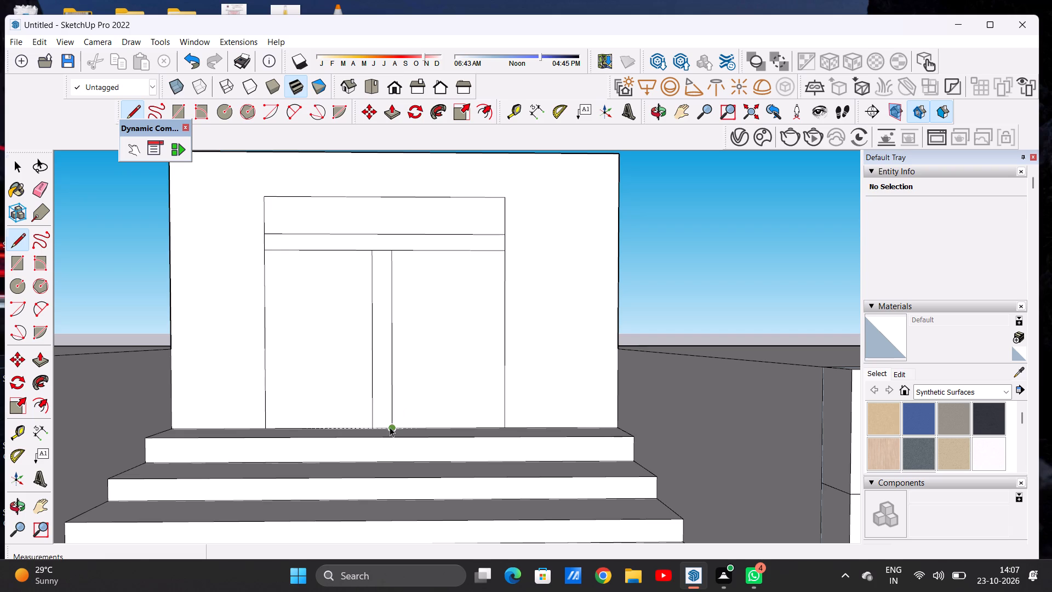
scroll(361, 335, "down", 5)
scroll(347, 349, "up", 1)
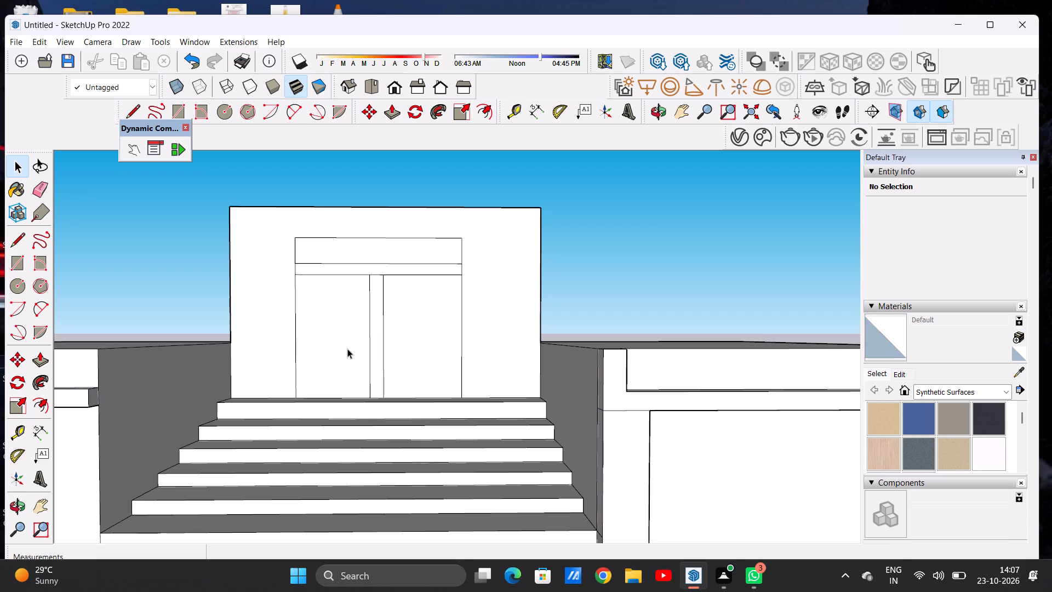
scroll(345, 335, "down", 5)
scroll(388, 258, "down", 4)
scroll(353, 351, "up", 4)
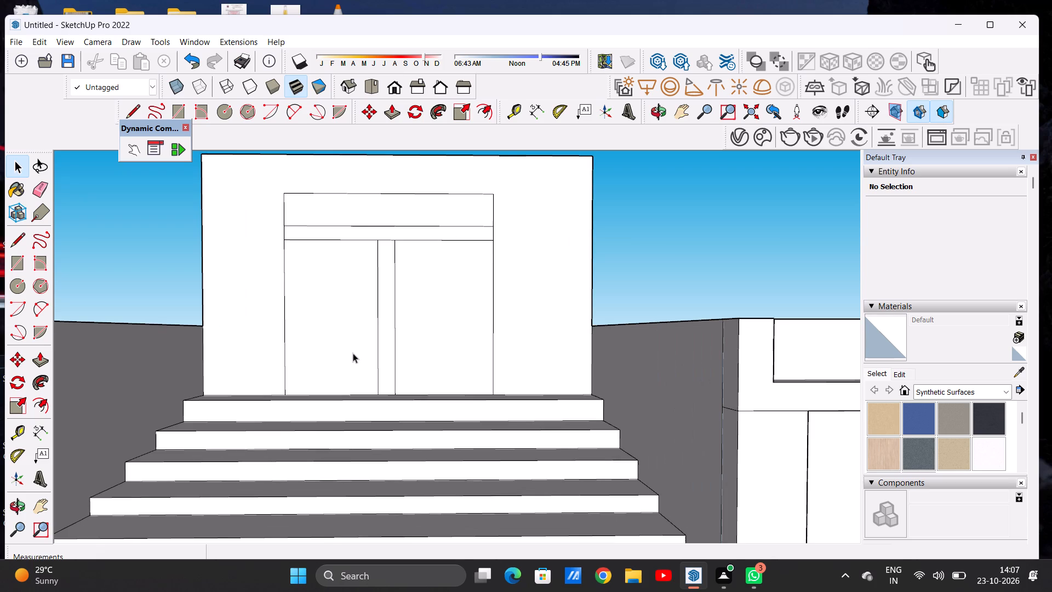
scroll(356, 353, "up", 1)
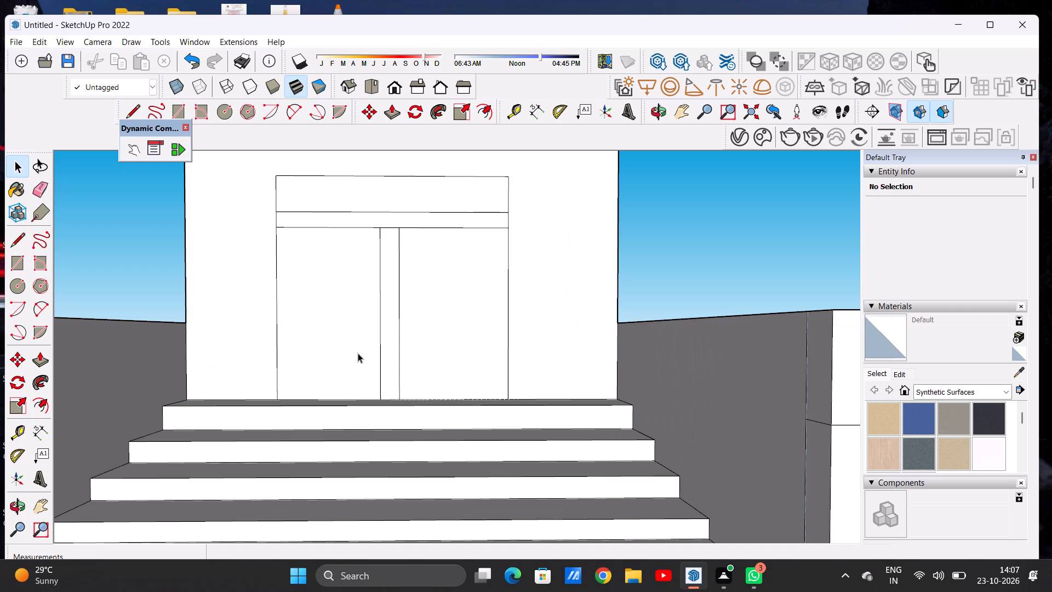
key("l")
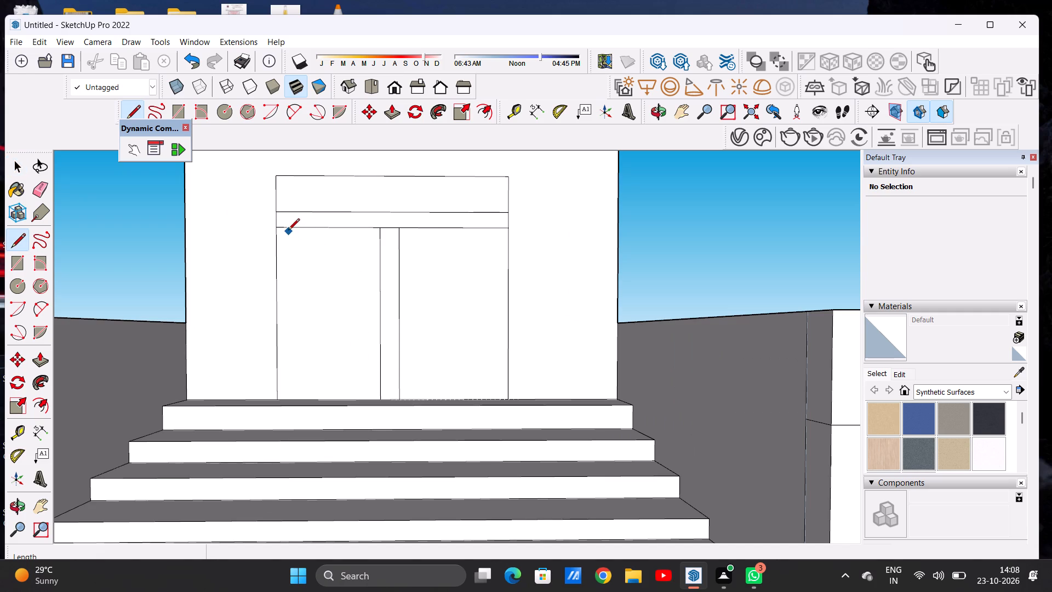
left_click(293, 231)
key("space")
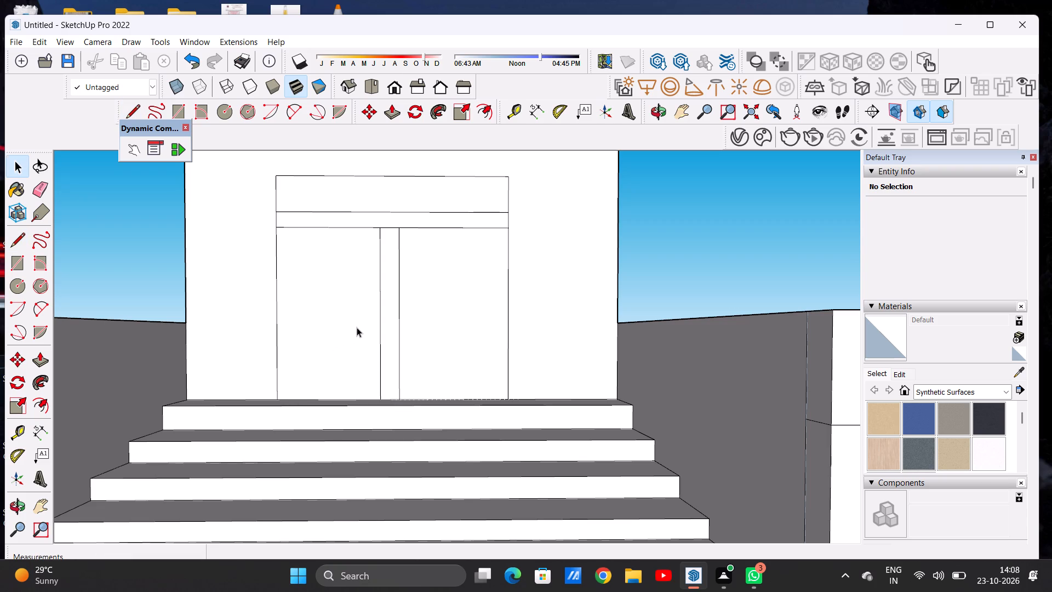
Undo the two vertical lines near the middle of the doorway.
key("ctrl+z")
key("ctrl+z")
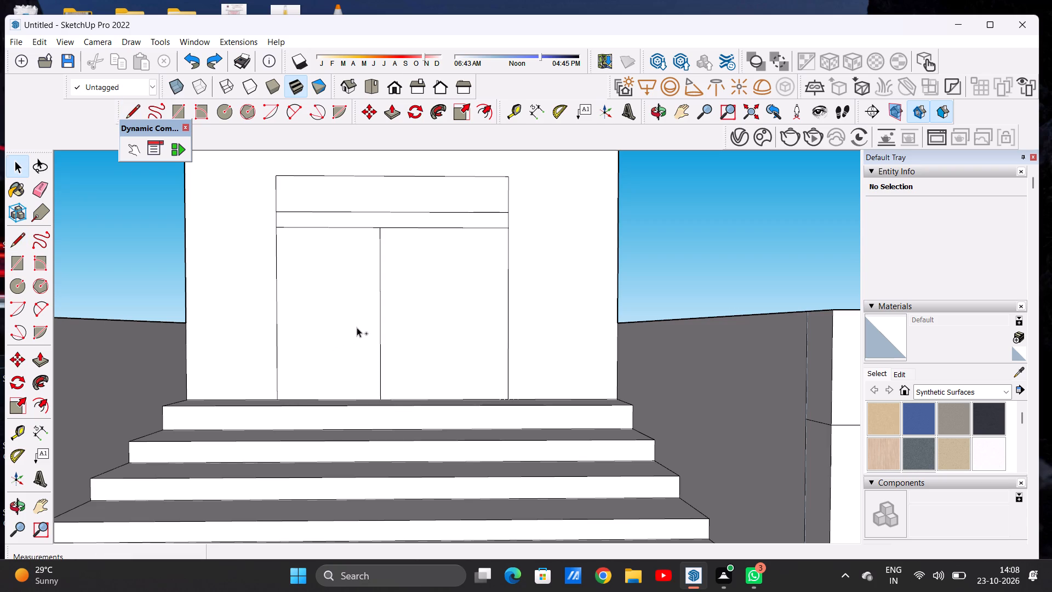
Draw a vertical centre line about 6' 1 5/8" long from the lower horizontal line's midpoint to the doorway base.
key("l")
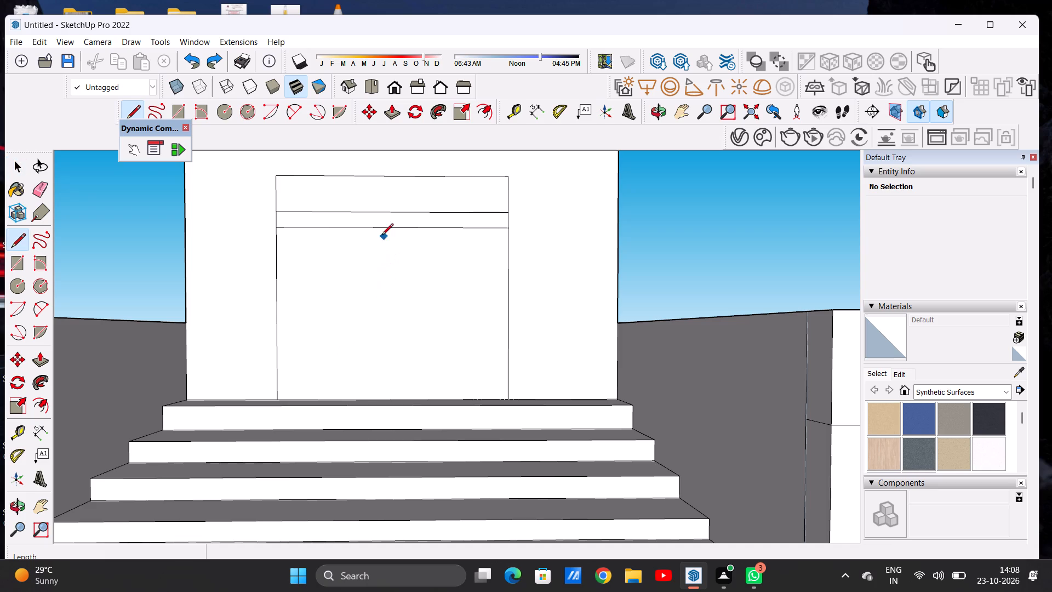
left_click(390, 227)
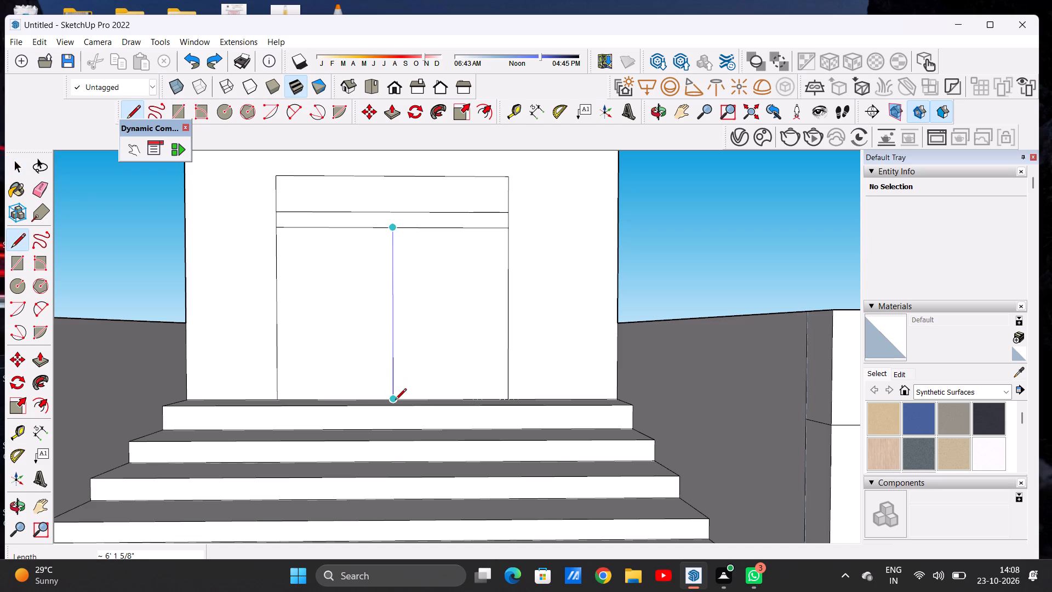
left_click(395, 401)
Offset the outlines of both door leaf faces inward by about 5 9/16" to form an inner panel in each.
key("o")
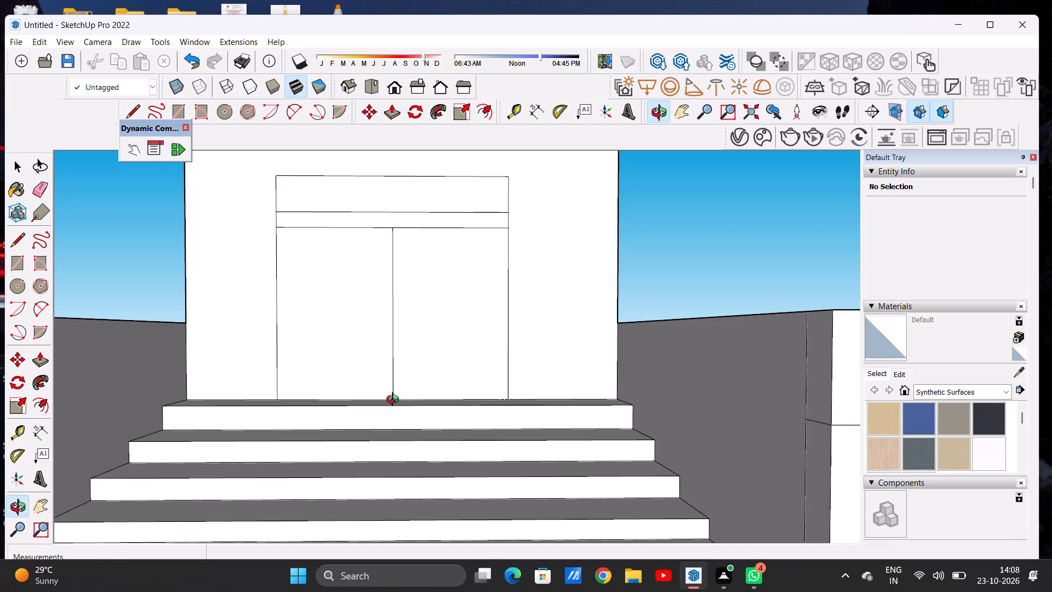
key("f")
left_click(334, 244)
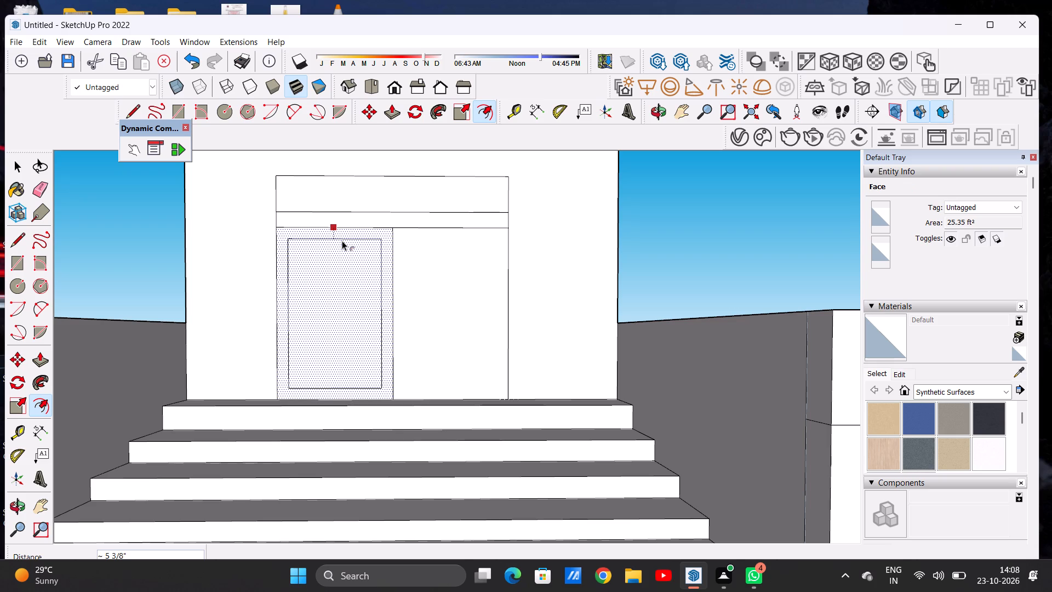
left_click(342, 241)
double_click(437, 299)
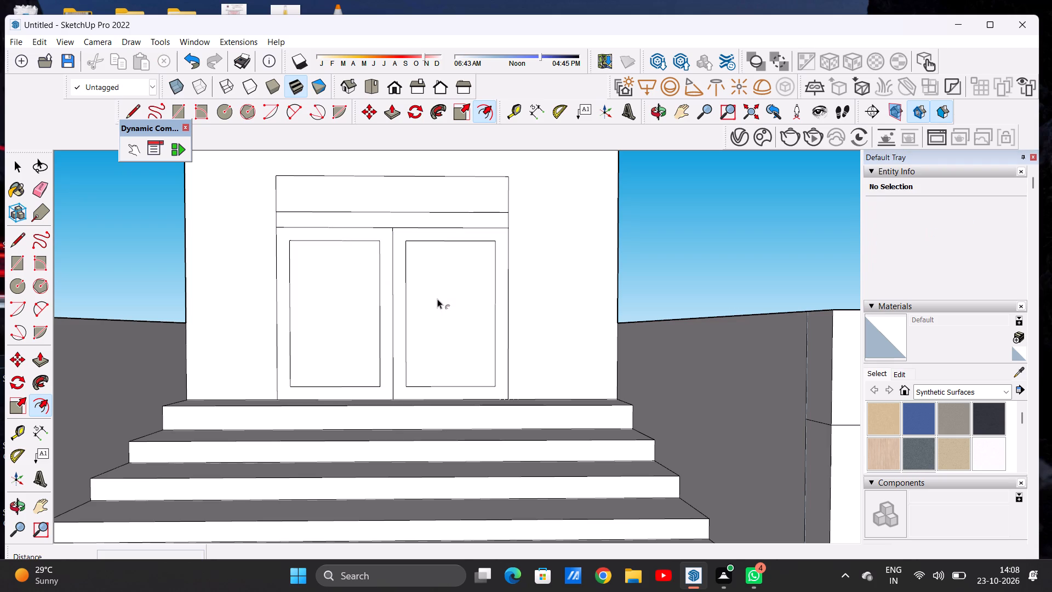
key("space")
Draw vertical lines about 5 9/16" long from the two panels' top corners nearest the centre line up to the lower horizontal line.
scroll(390, 253, "up", 2)
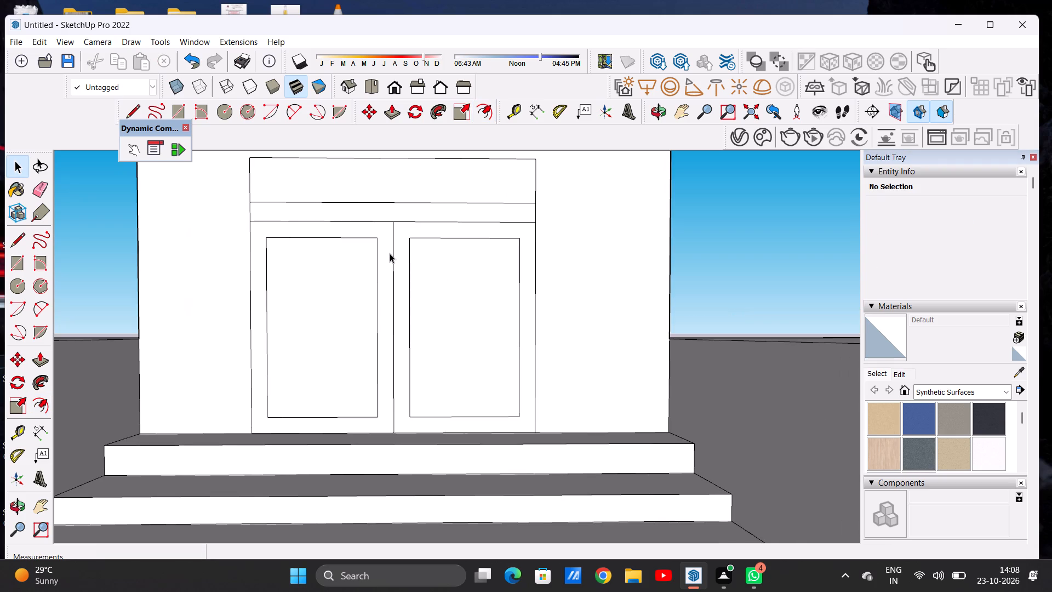
key("l")
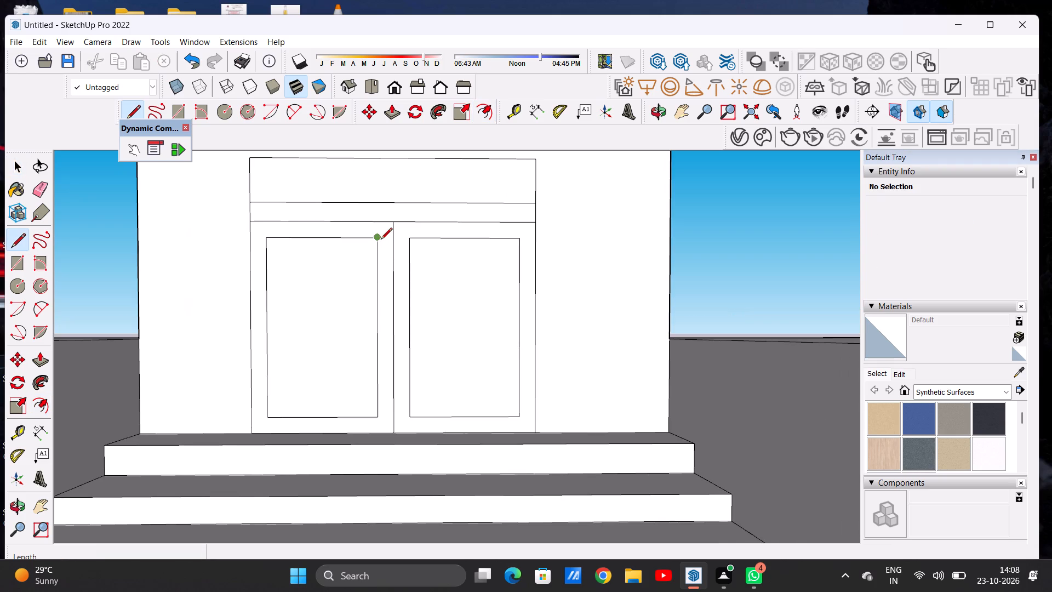
left_click(381, 240)
left_click(376, 224)
left_click(408, 237)
left_click(411, 223)
scroll(361, 275, "down", 2)
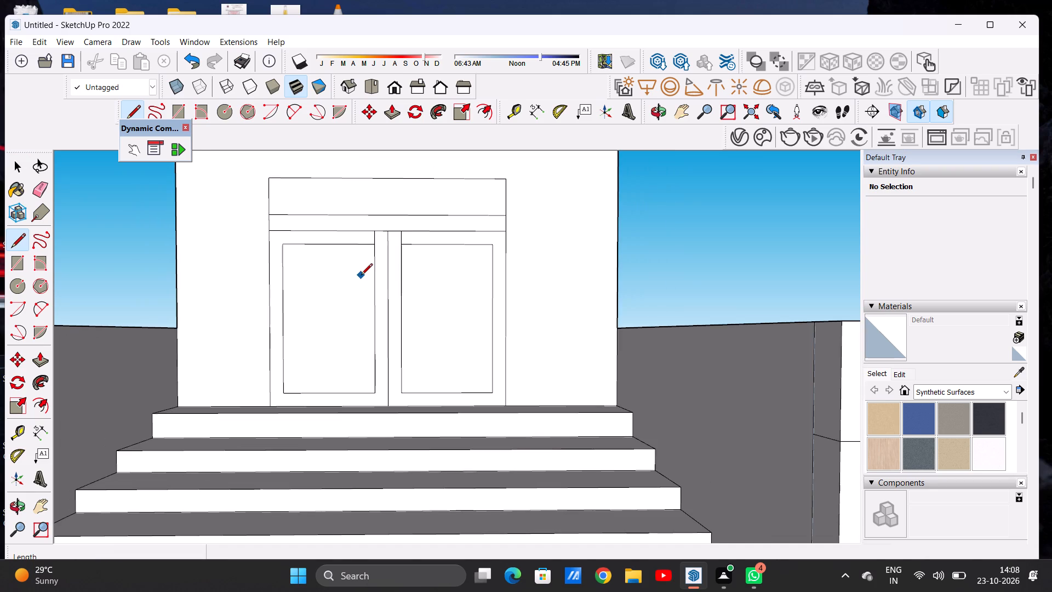
Draw a line about 11 3/16" long joining the two panels' bottom corners across the centre line.
scroll(390, 407, "up", 6)
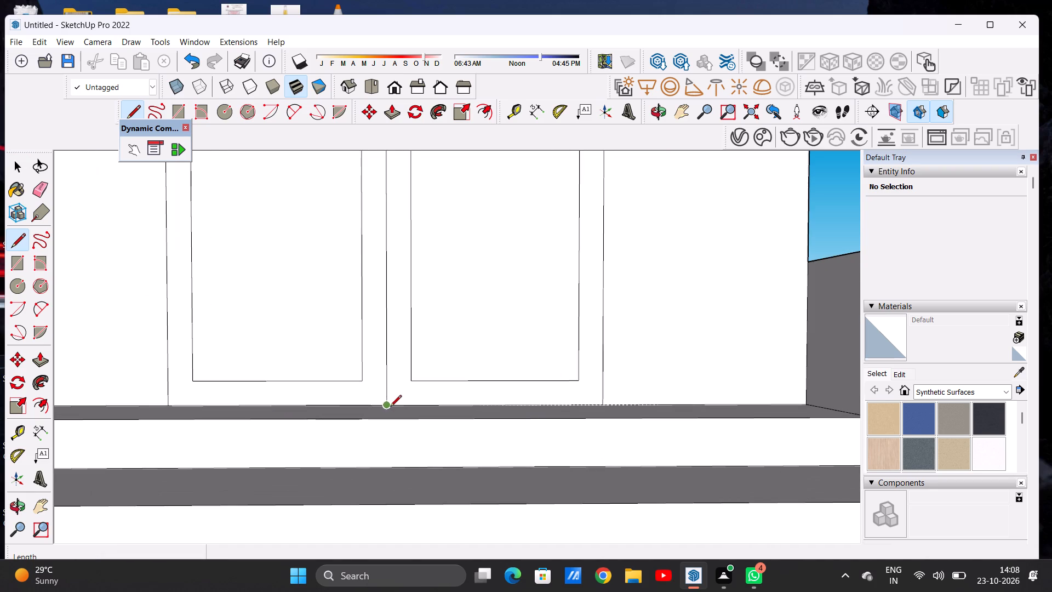
left_click(363, 382)
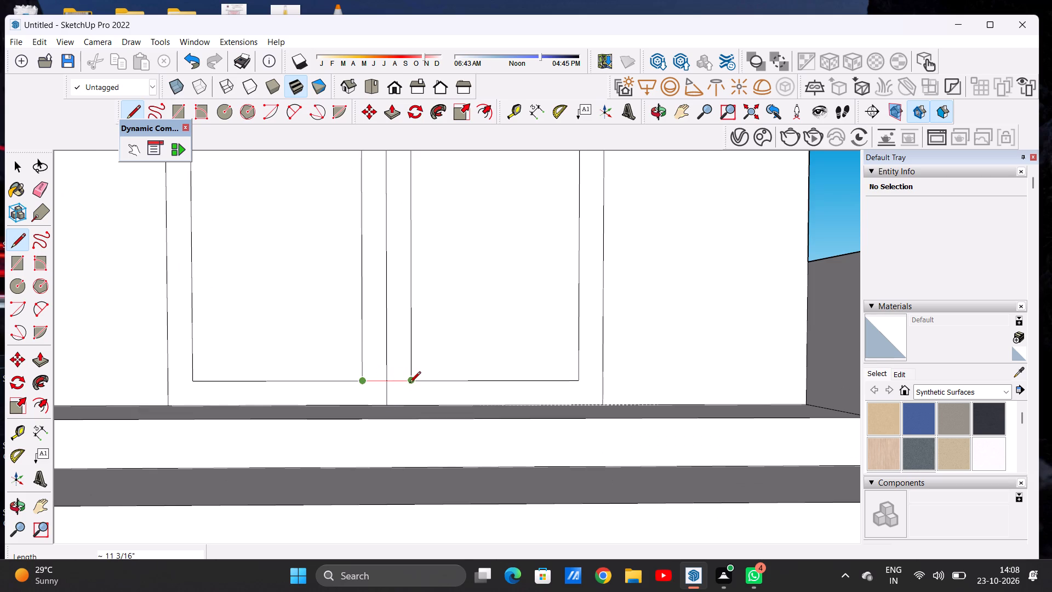
left_click(409, 384)
key("space")
Draw a horizontal line about 11 3/16" long joining the two door panels' top corners across the centre line.
scroll(368, 373, "down", 4)
scroll(370, 373, "up", 1)
scroll(370, 373, "down", 3)
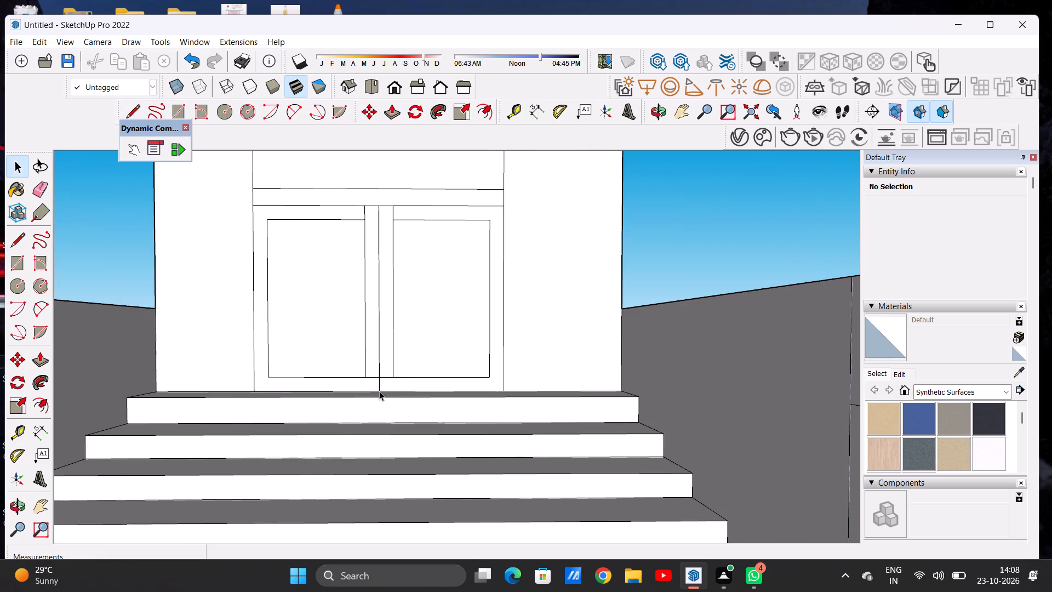
scroll(383, 407, "down", 5)
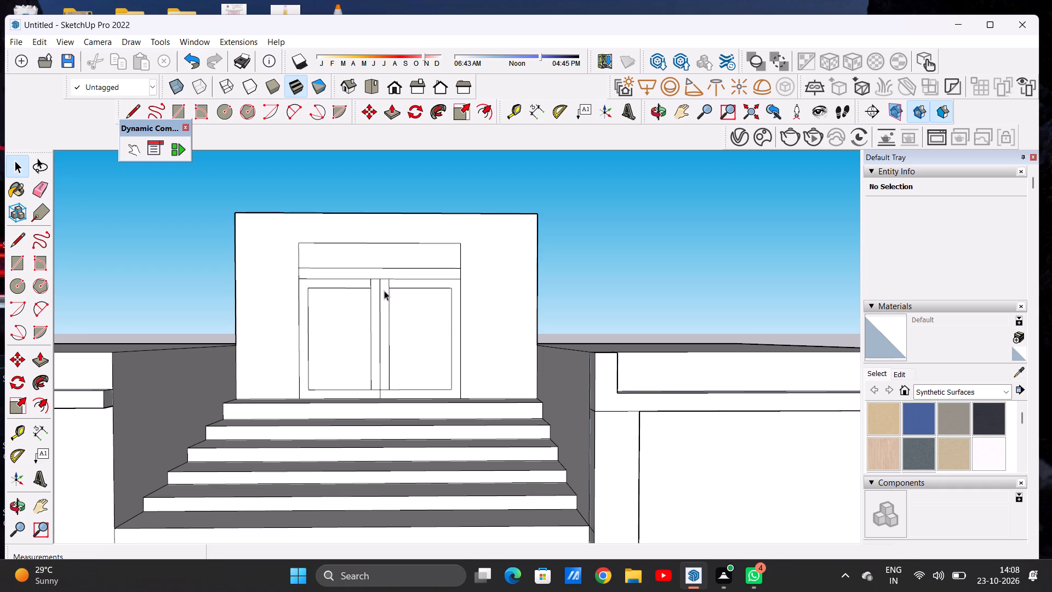
scroll(381, 291, "up", 6)
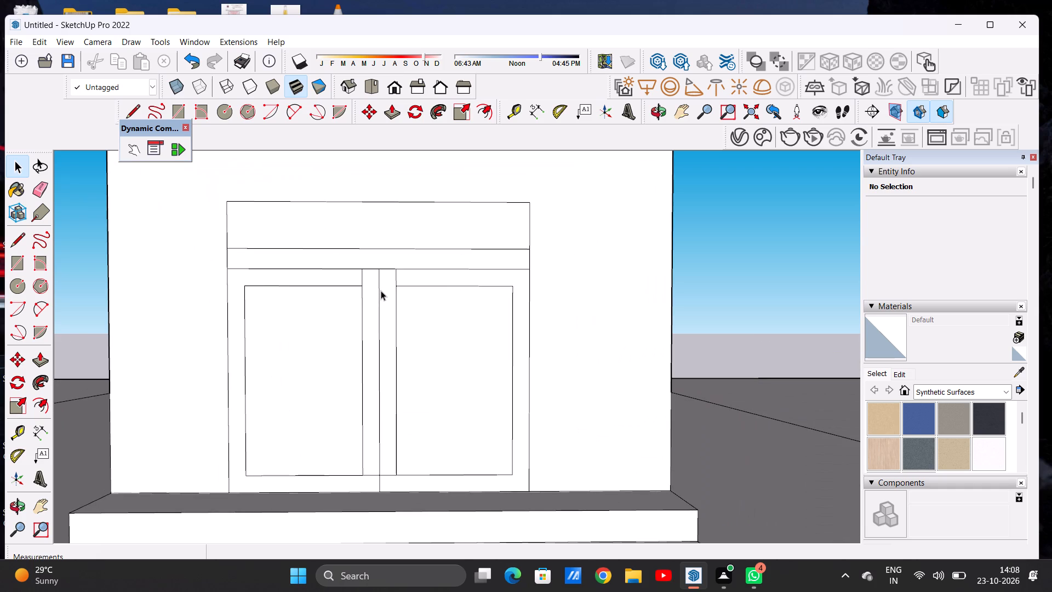
key("l")
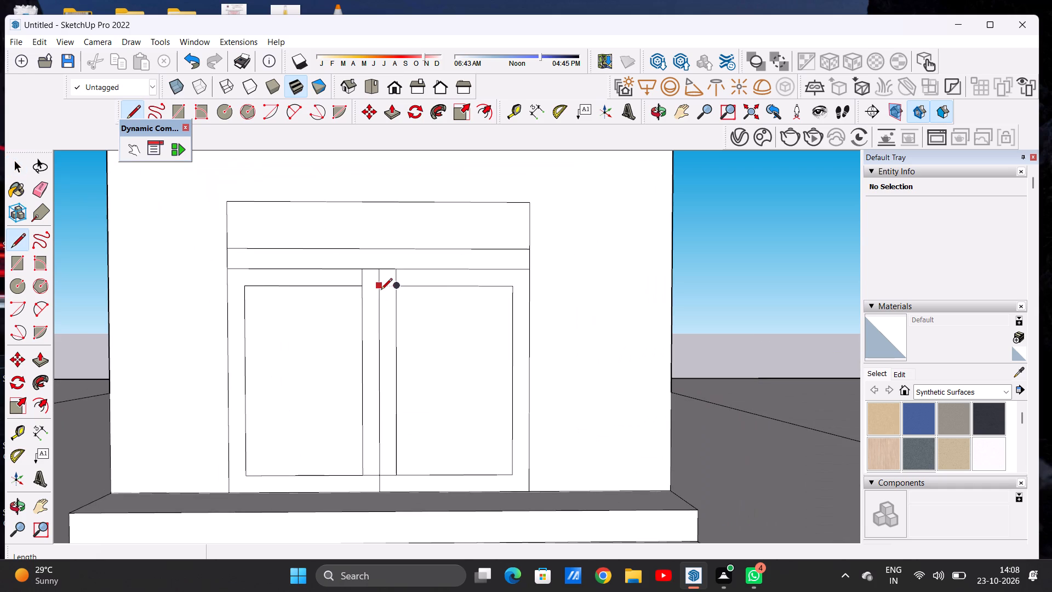
left_click(362, 288)
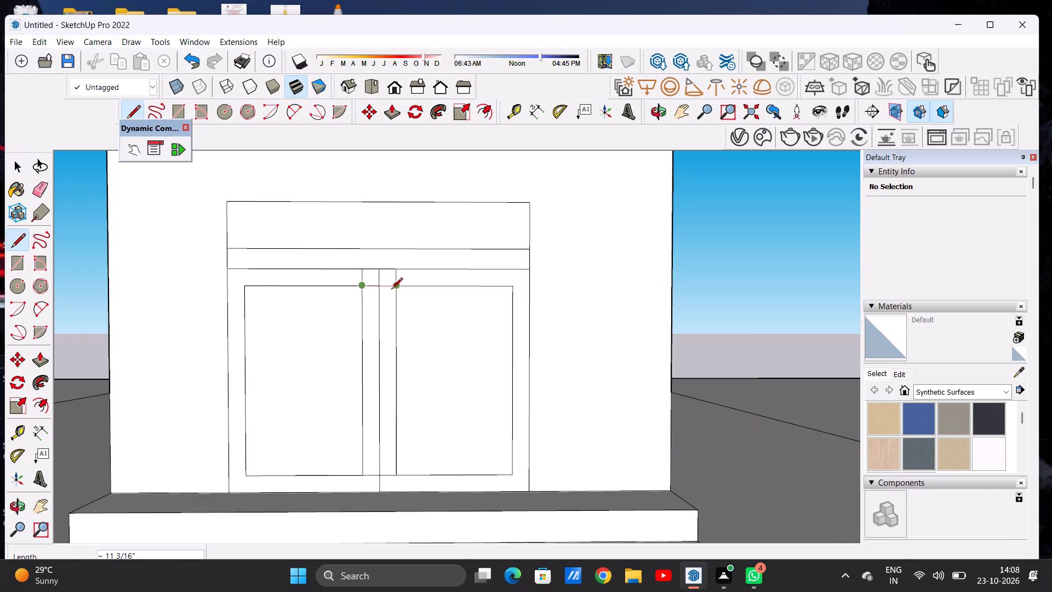
left_click(395, 290)
key("space")
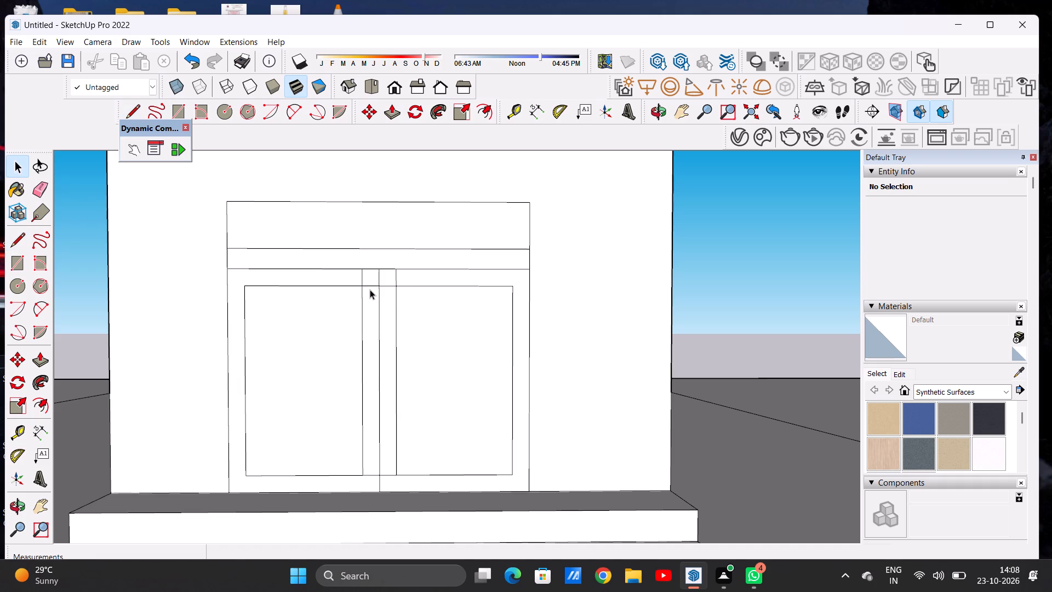
Erase the two short vertical lines between the panels' inner top corners and the horizontal line above the doors.
scroll(370, 287, "up", 3)
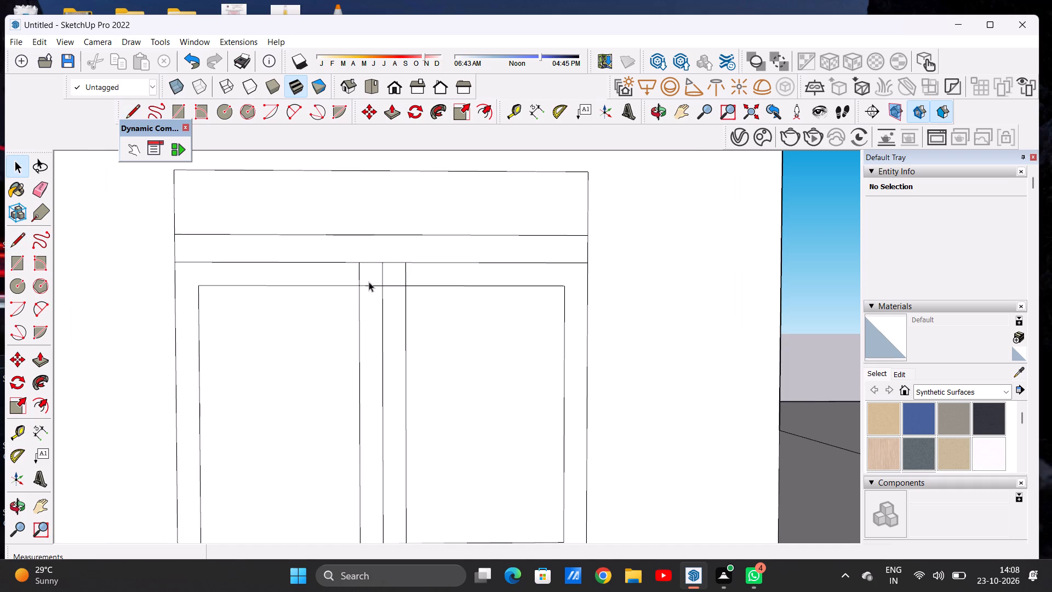
key("e")
left_click_drag(354, 271, 375, 279)
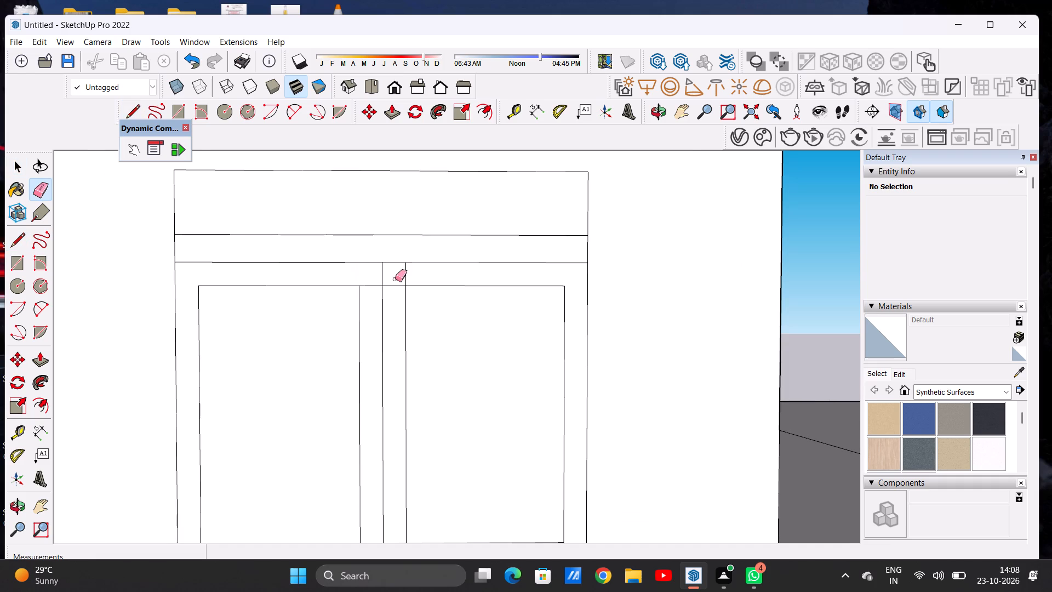
left_click_drag(396, 279, 418, 284)
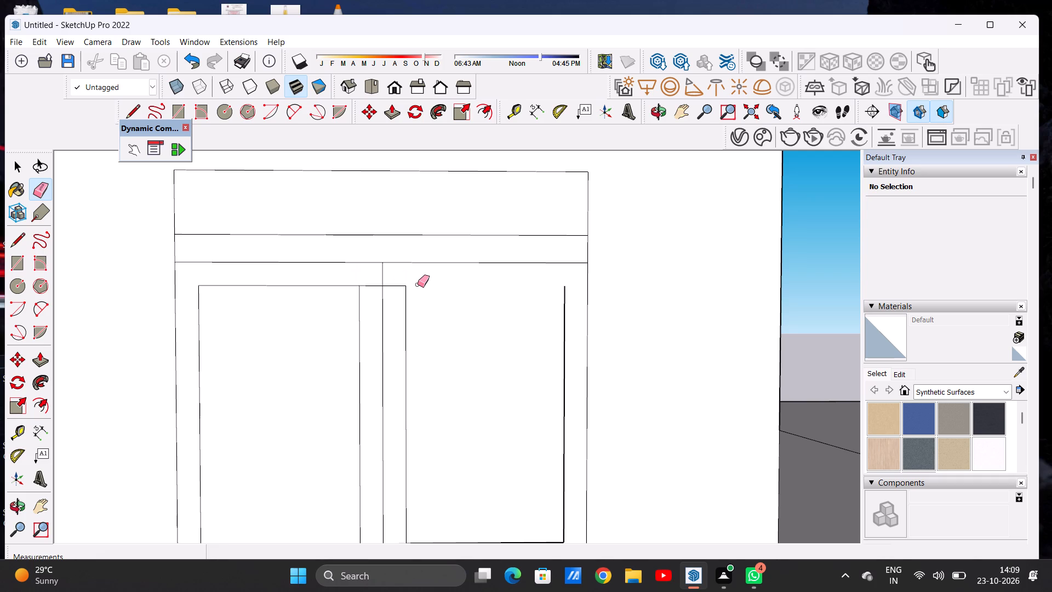
key("ctrl+z")
scroll(408, 278, "up", 5)
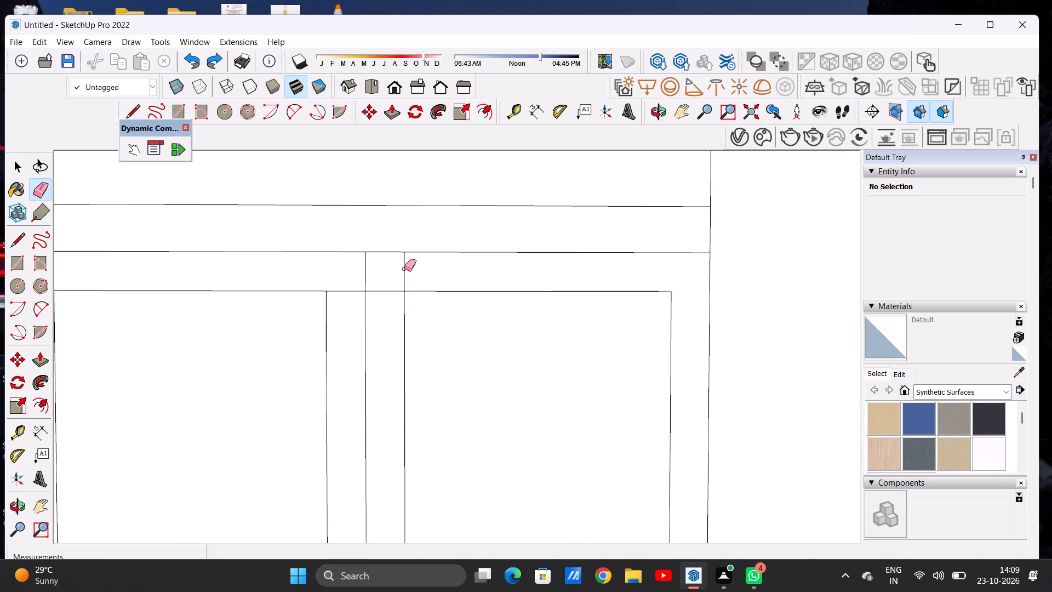
left_click(404, 269)
key("space")
scroll(402, 269, "down", 7)
scroll(401, 275, "up", 1)
scroll(401, 275, "down", 8)
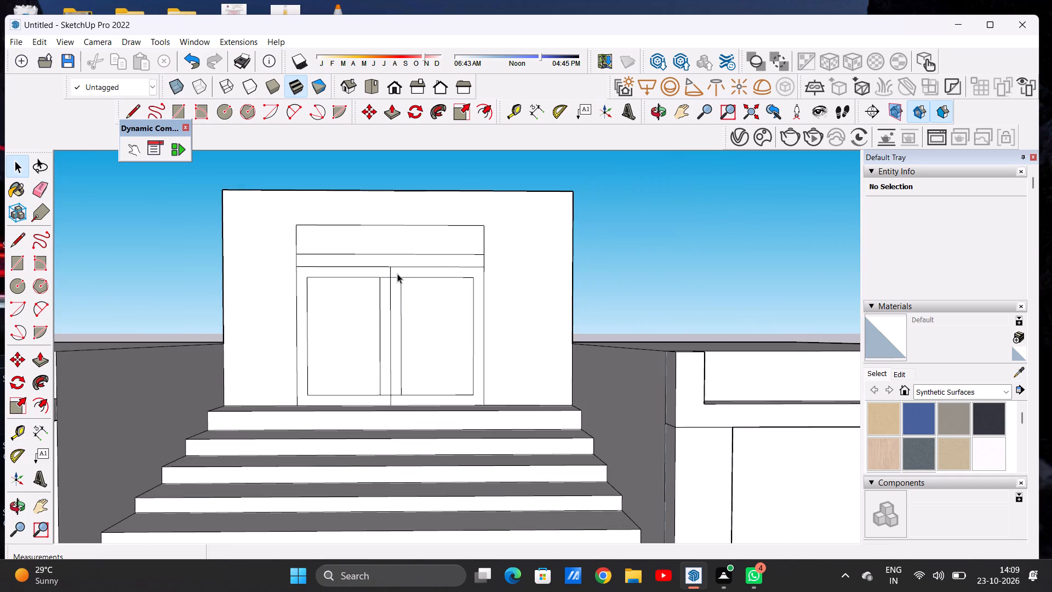
Draw a narrow vertical handle rectangle about 1' 1 13/16" tall on the left door leaf, between its panel and the centre line.
scroll(395, 375, "up", 3)
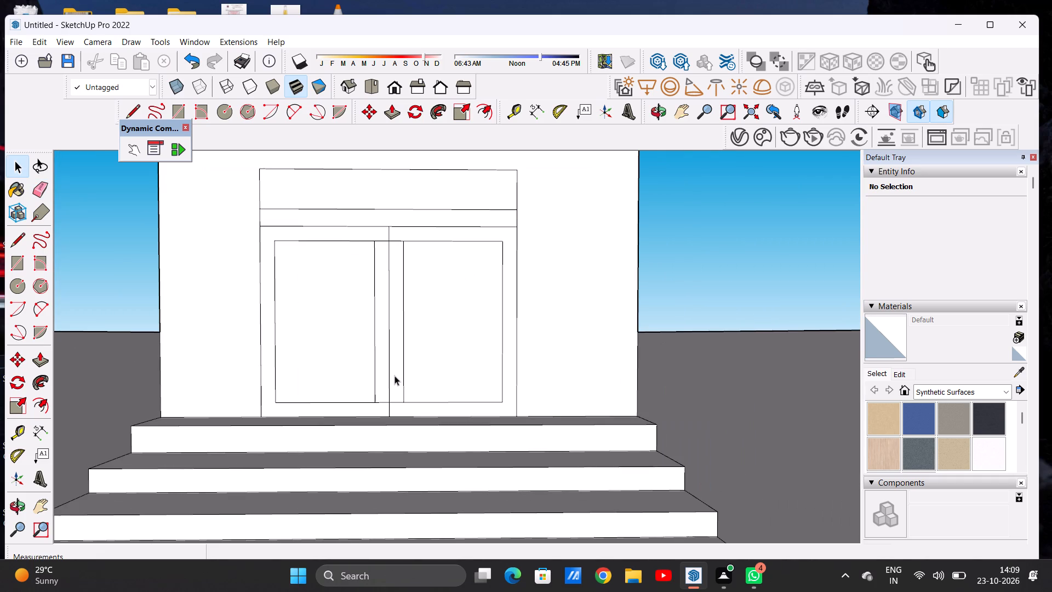
key("r")
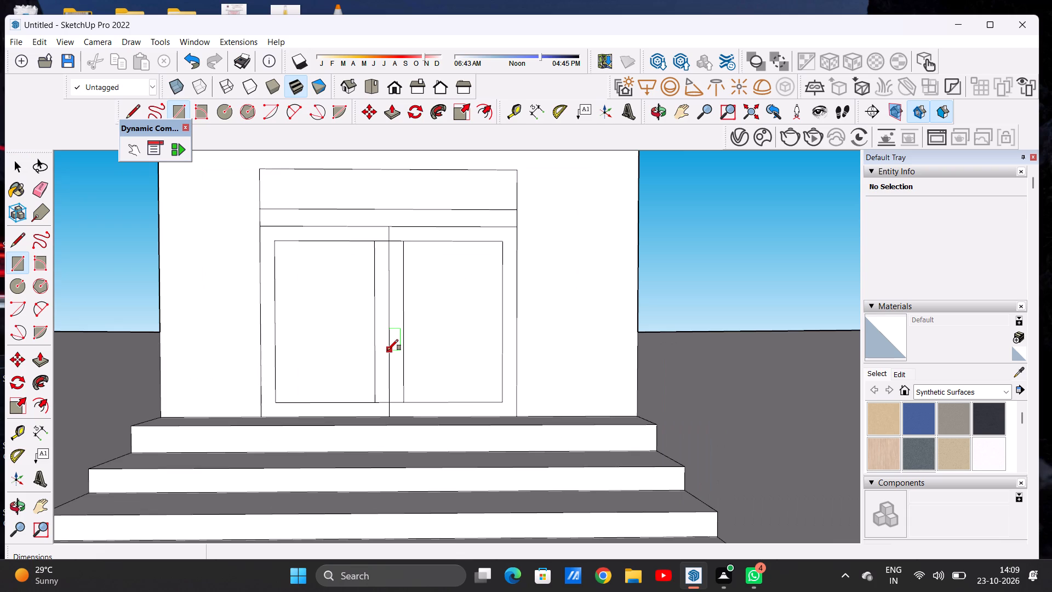
scroll(387, 350, "up", 6)
scroll(389, 353, "down", 5)
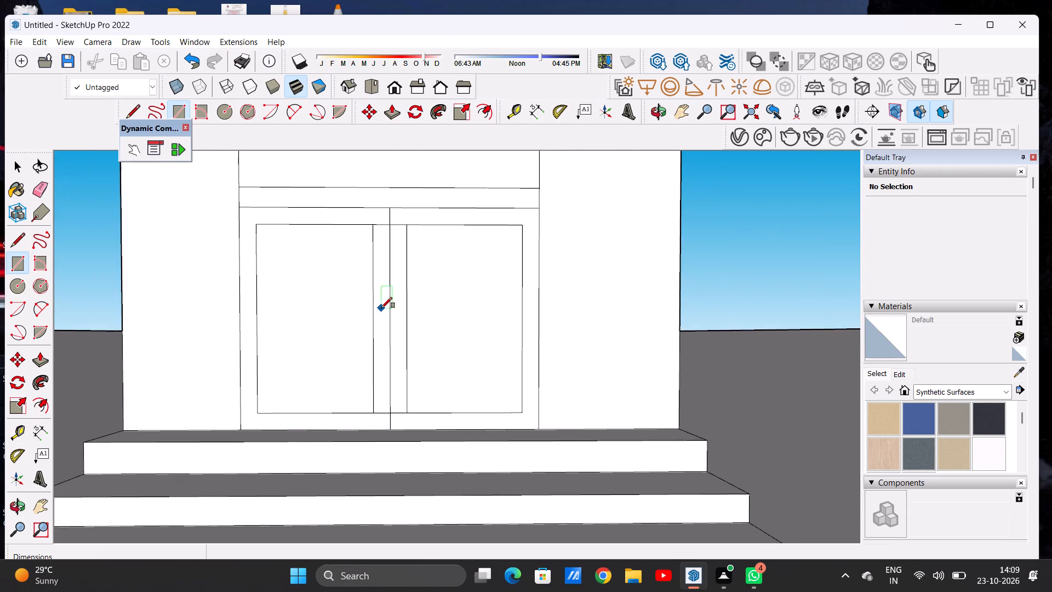
scroll(381, 308, "up", 5)
left_click(376, 282)
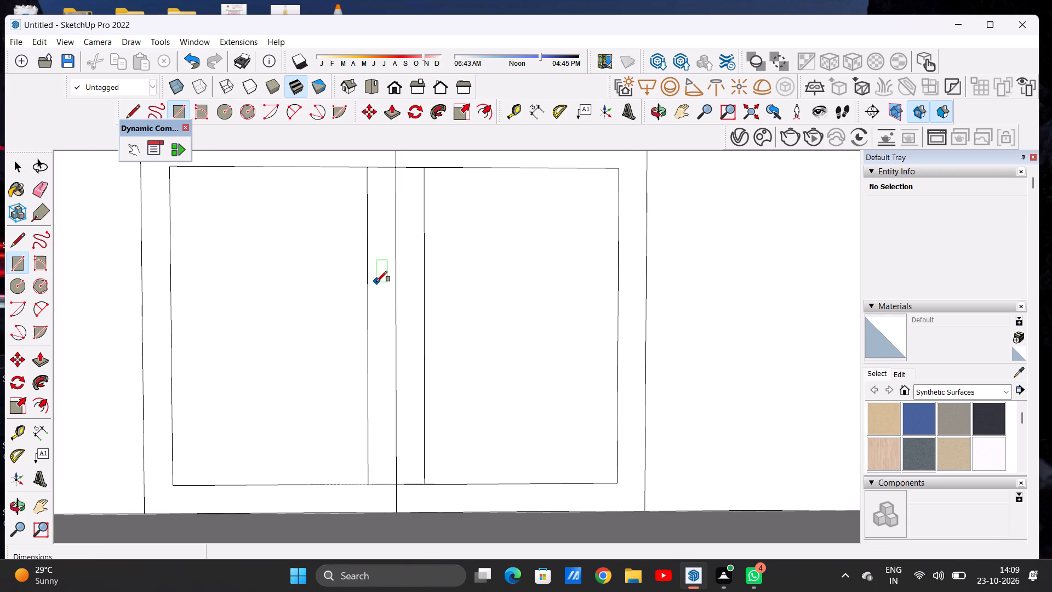
left_click(388, 281)
scroll(383, 352, "up", 6)
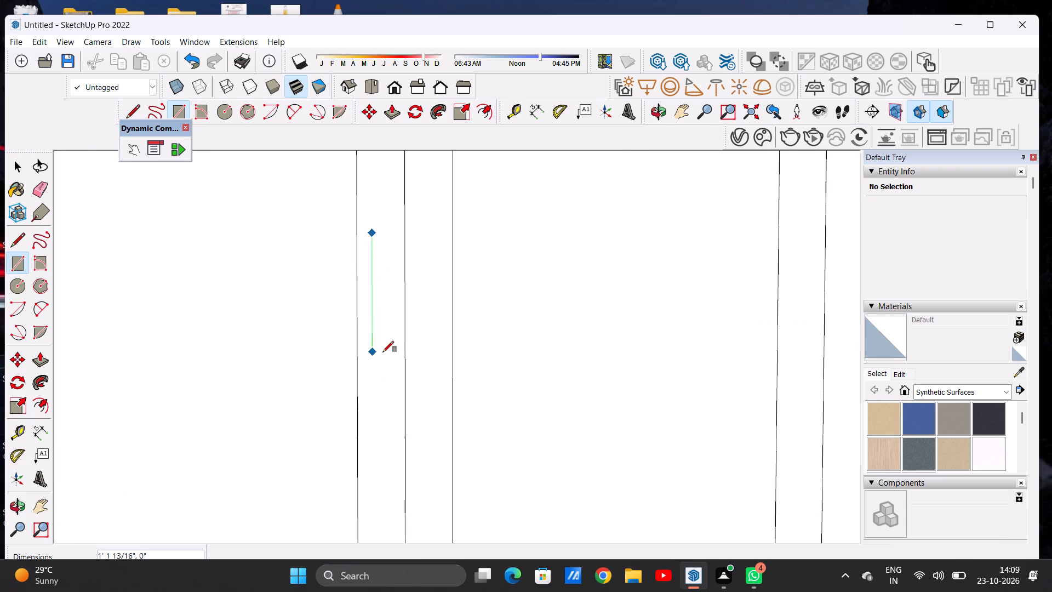
left_click(386, 352)
key("space")
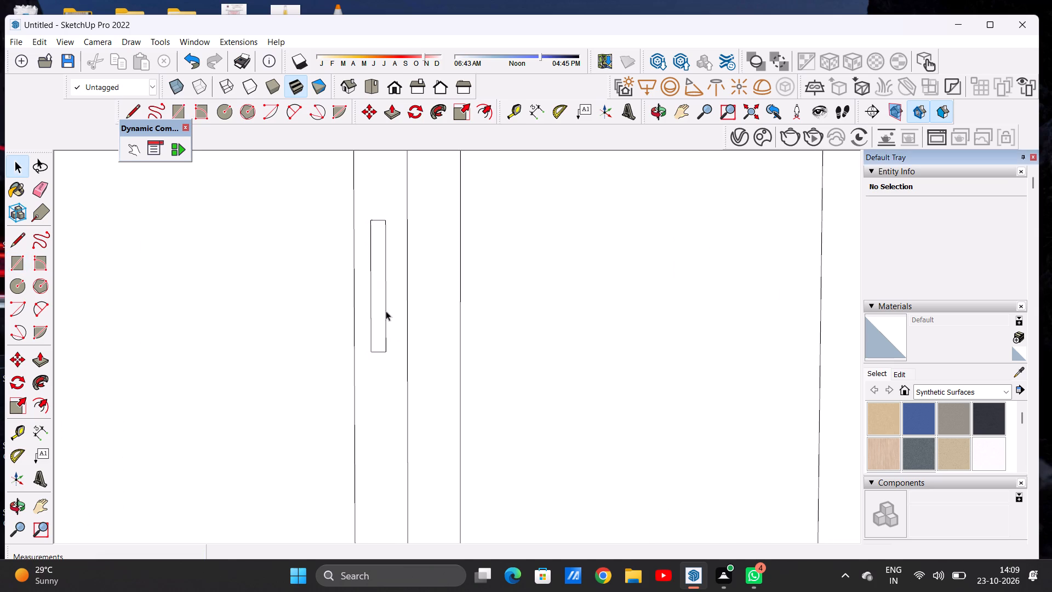
Copy the handle rectangle horizontally about 6 3/16" across the centre line onto the right door leaf.
scroll(385, 311, "down", 18)
scroll(382, 320, "up", 3)
scroll(382, 320, "down", 1)
scroll(382, 320, "up", 6)
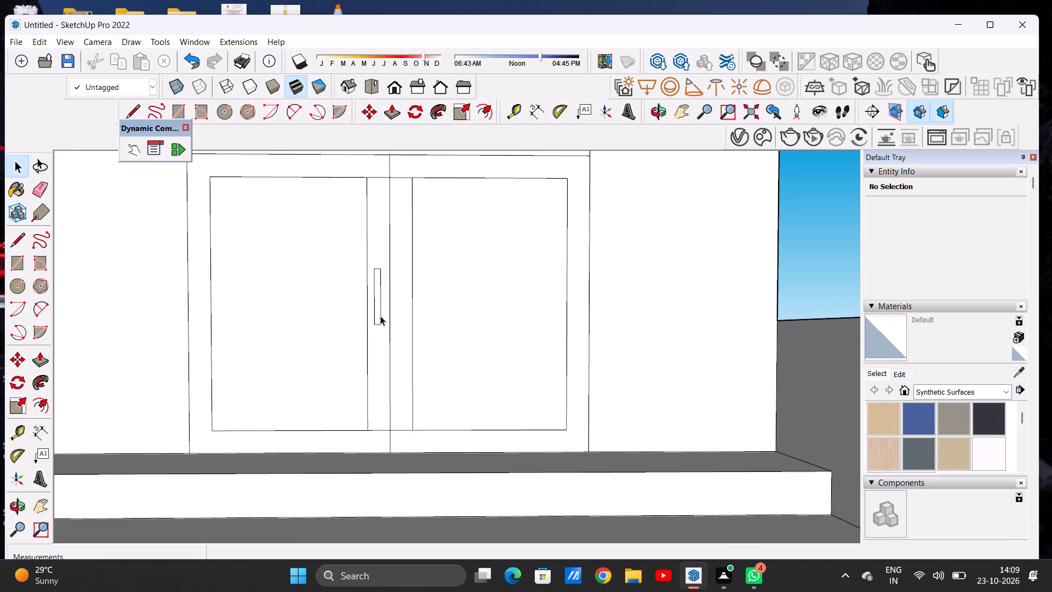
double_click(377, 320)
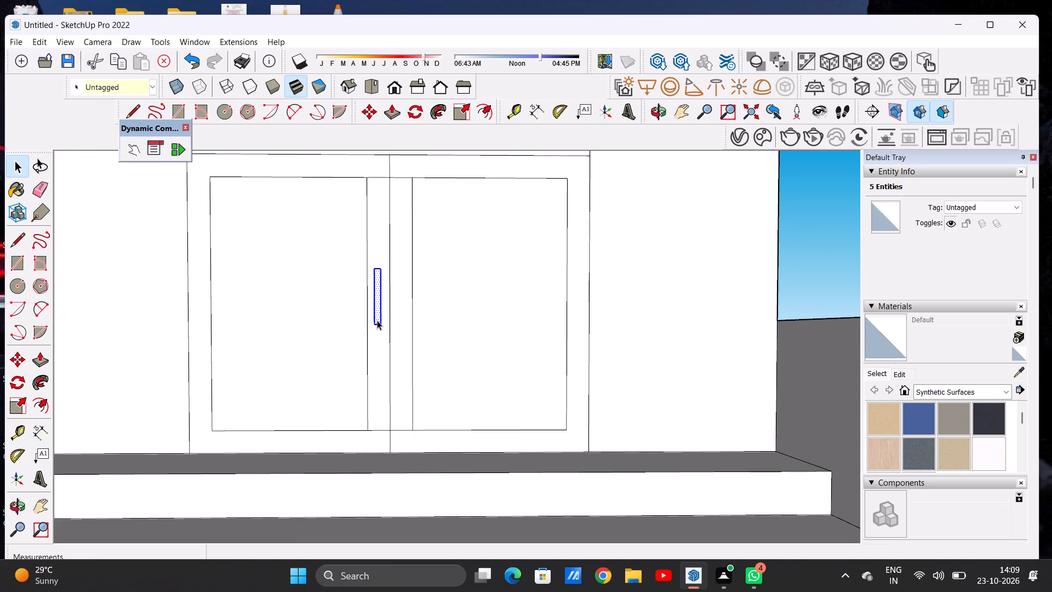
key("m")
left_click(378, 325)
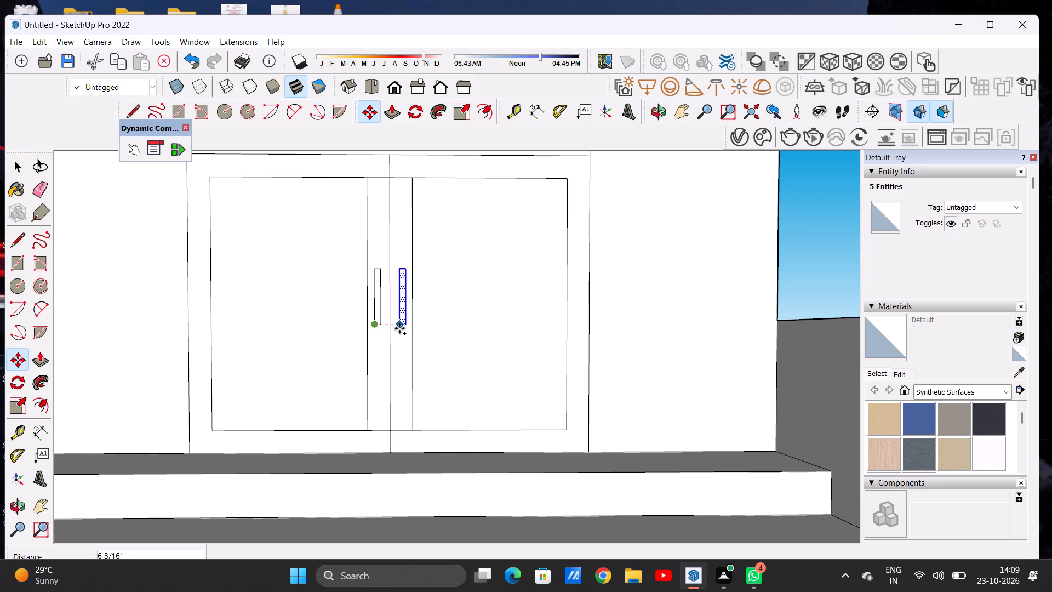
left_click(399, 328)
key("space")
scroll(383, 314, "down", 9)
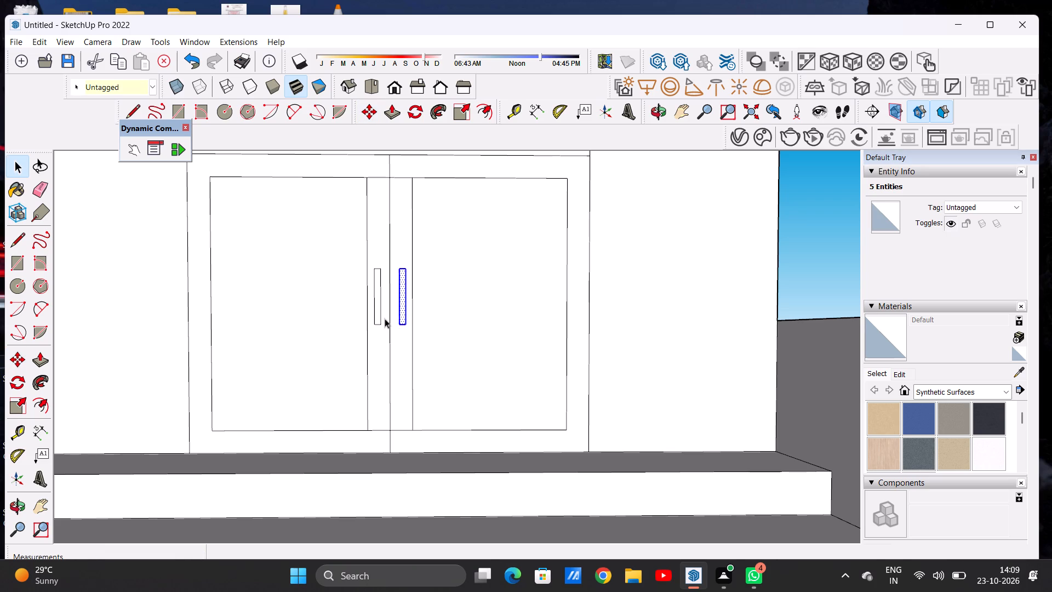
scroll(385, 318, "down", 20)
left_click(462, 234)
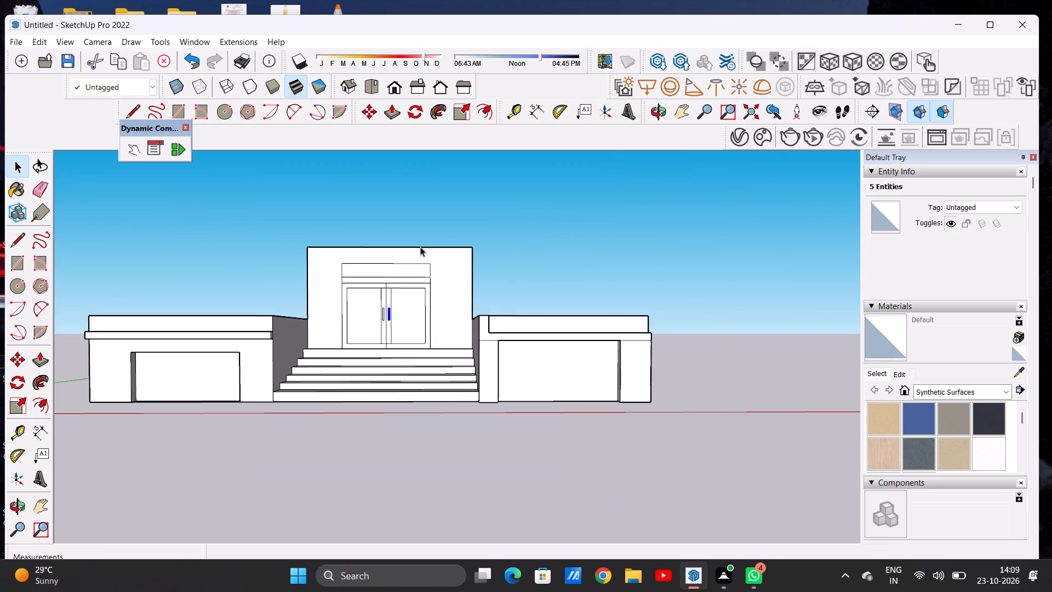
Examine the double-door entrance, the steps and both end blocks from the front.
scroll(399, 311, "up", 7)
scroll(375, 337, "down", 5)
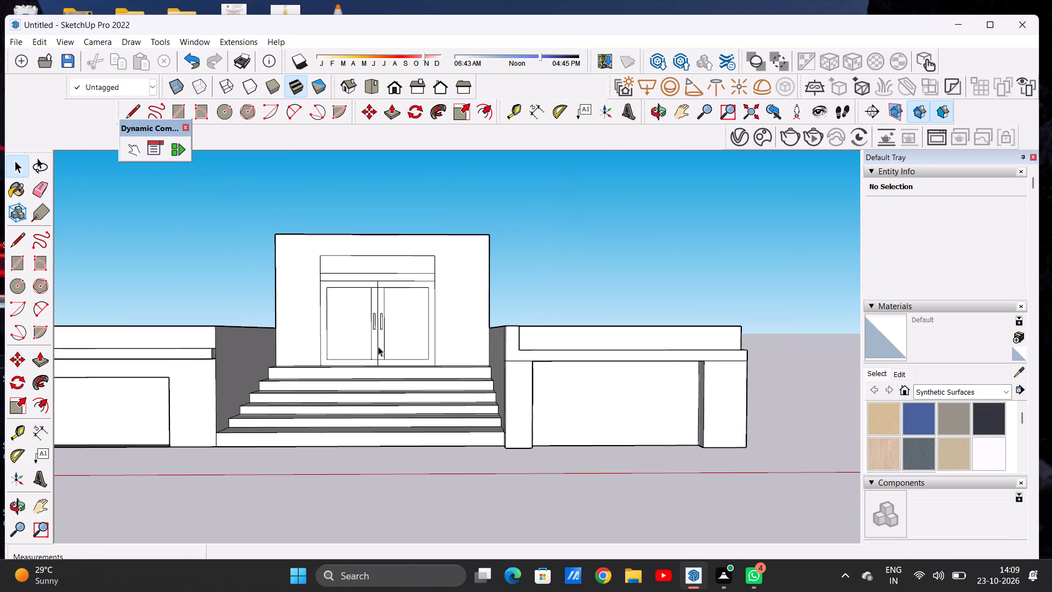
scroll(379, 346, "down", 3)
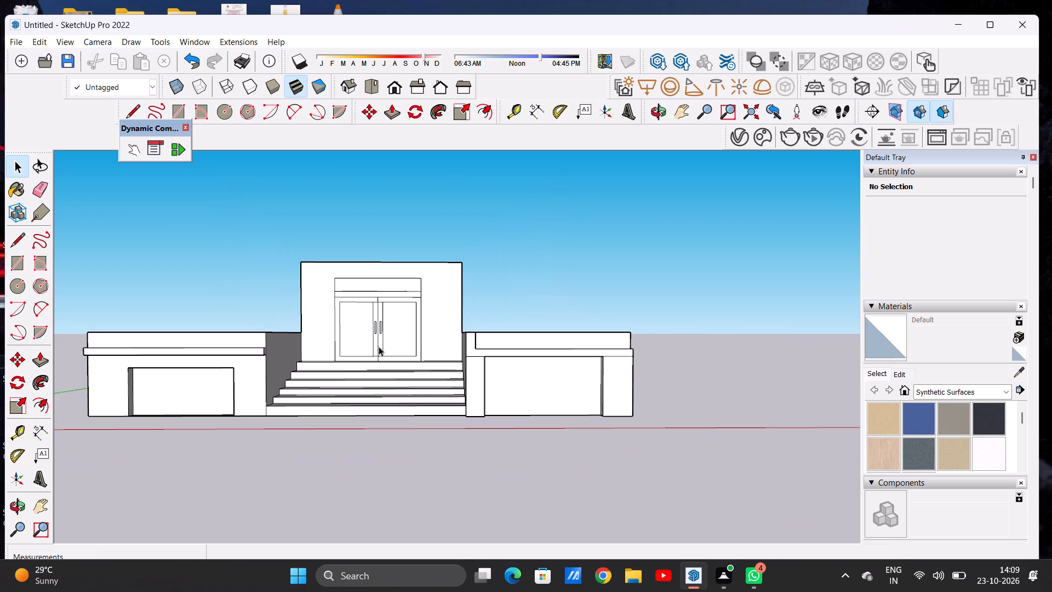
scroll(376, 272, "up", 1)
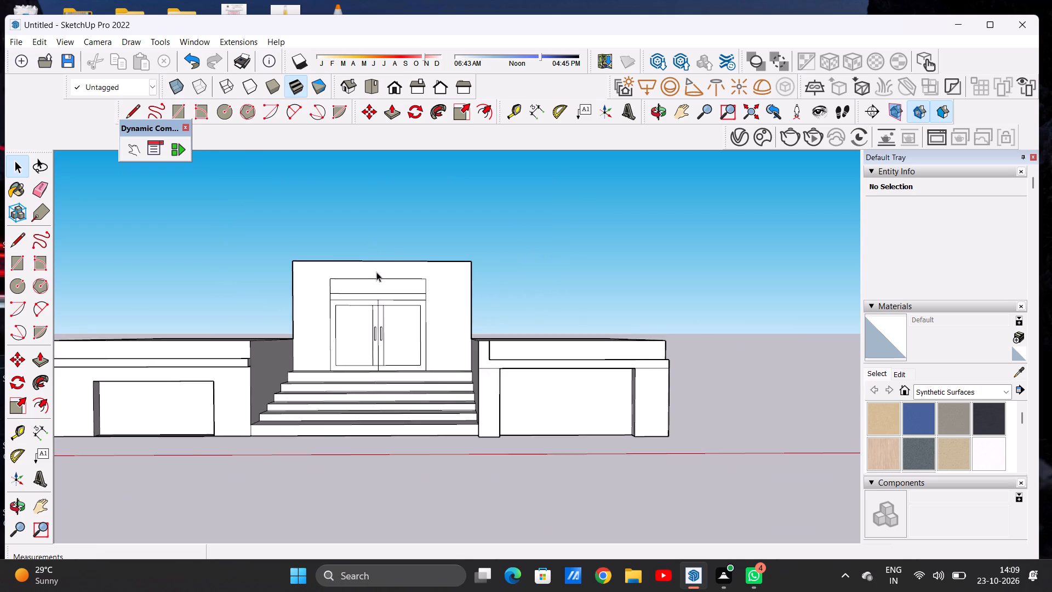
scroll(376, 272, "up", 1)
scroll(359, 343, "down", 2)
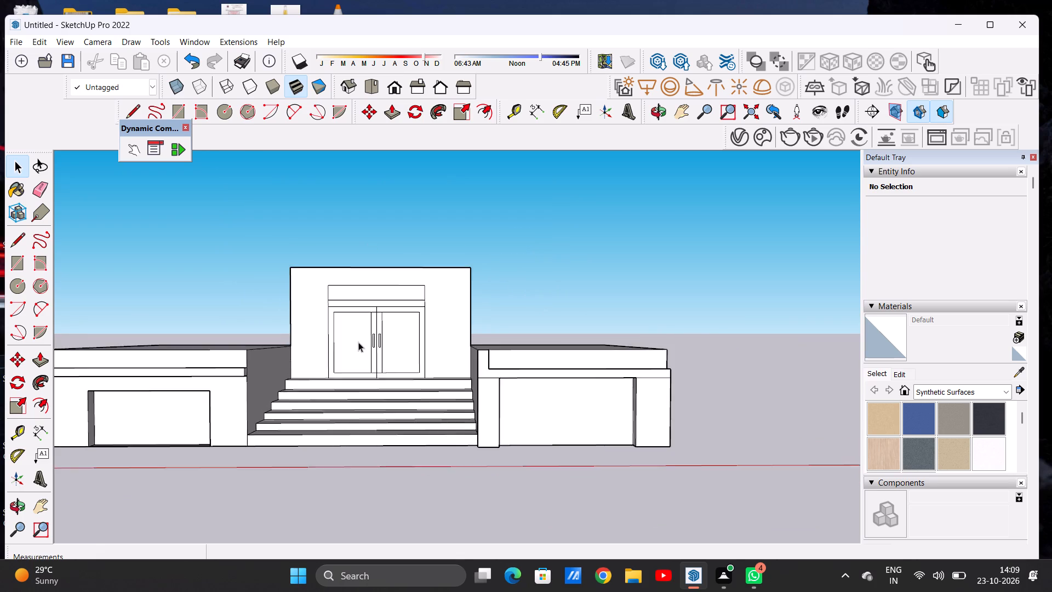
scroll(358, 342, "down", 3)
Push/Pull the left end block's roof face up by about 8' 4 1/8", above the height of the central rear block.
middle_click_drag(376, 381, 454, 384)
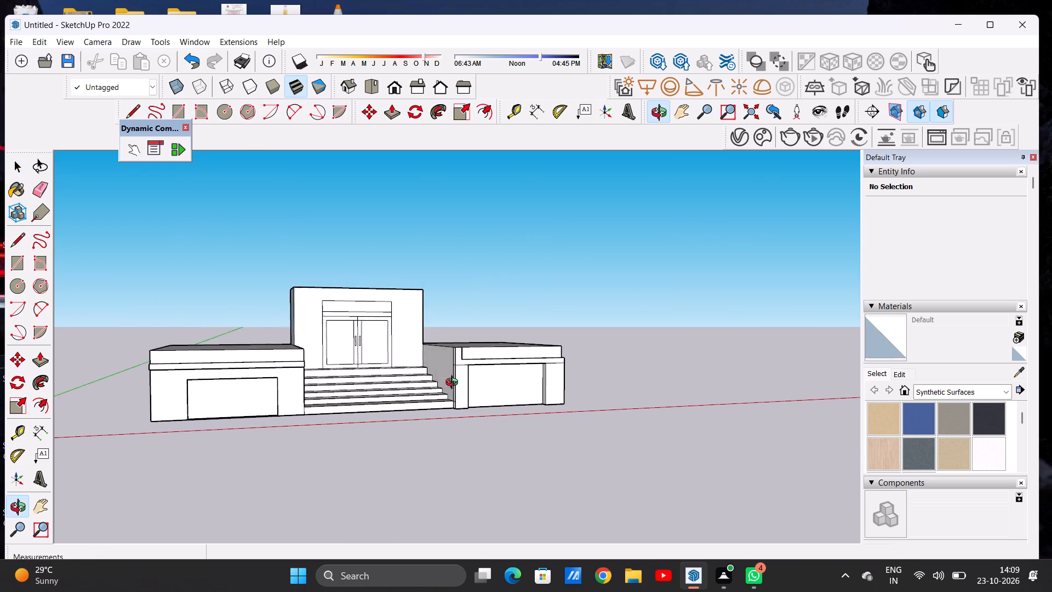
middle_click_drag(454, 384, 394, 408)
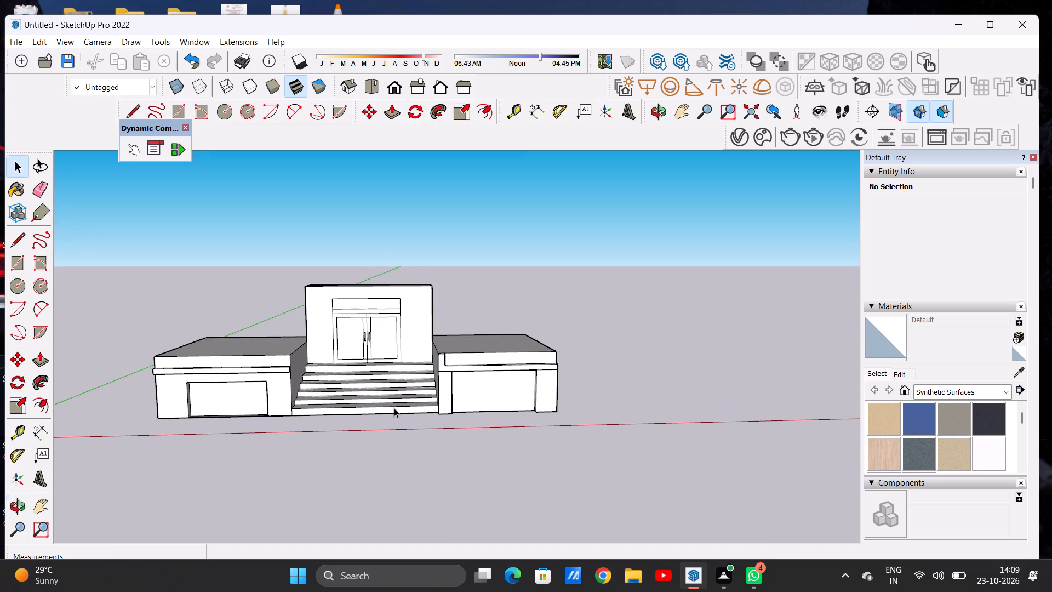
scroll(404, 390, "down", 4)
scroll(331, 364, "up", 7)
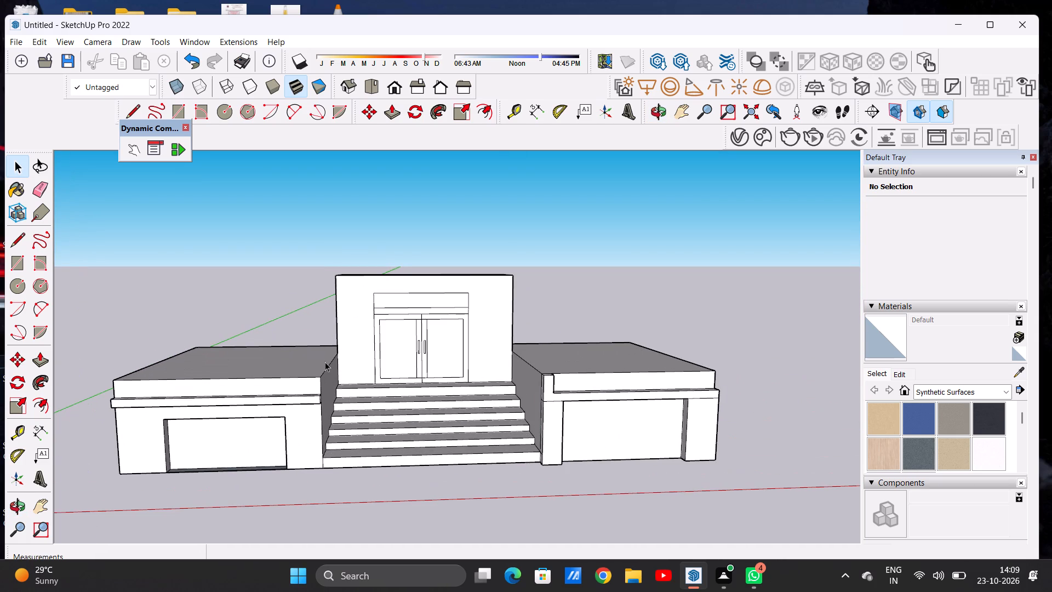
key("p")
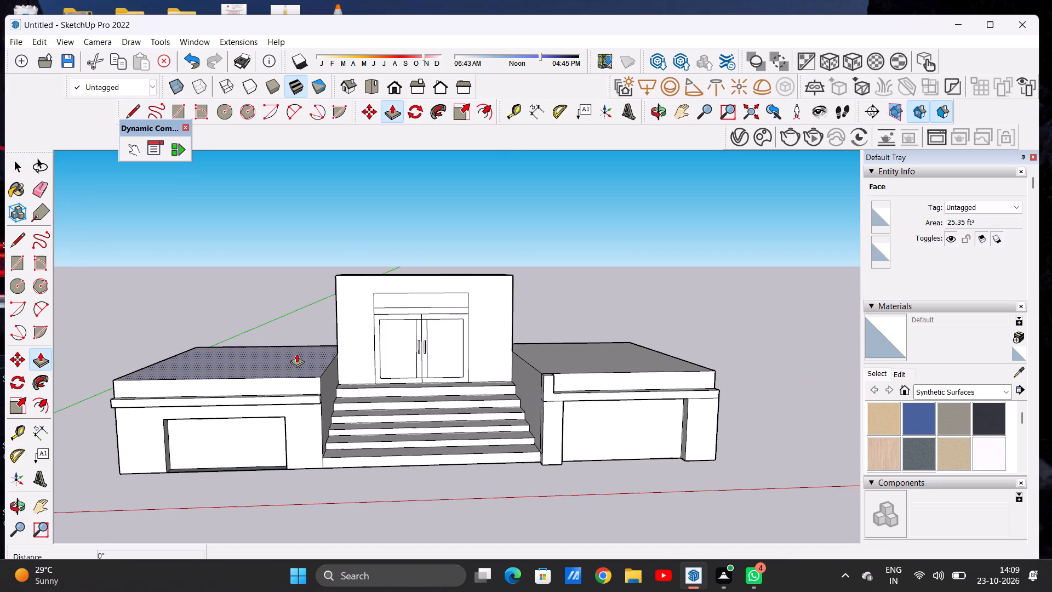
left_click(296, 354)
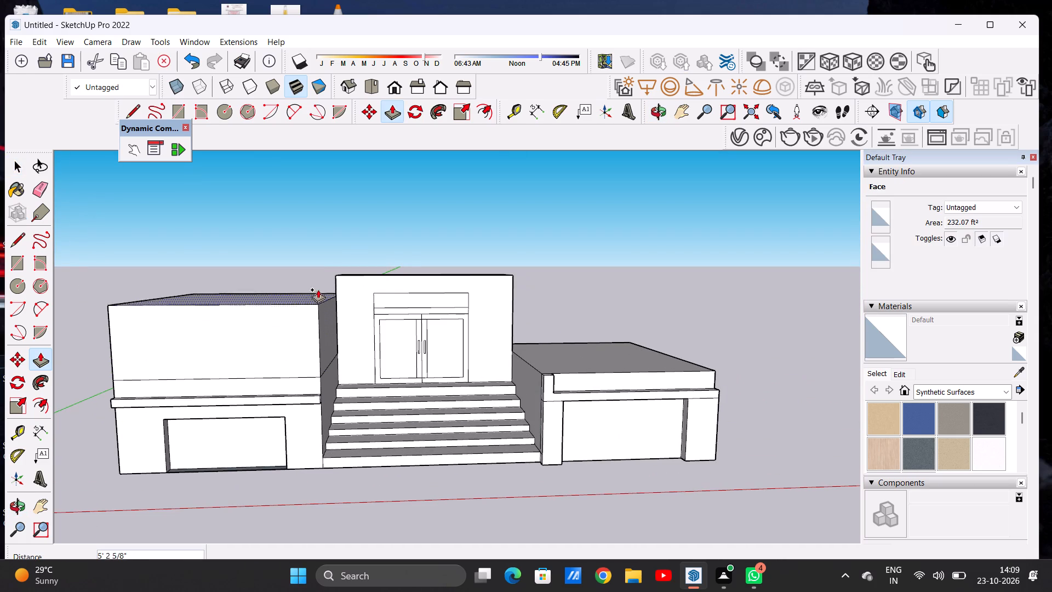
scroll(319, 288, "down", 5)
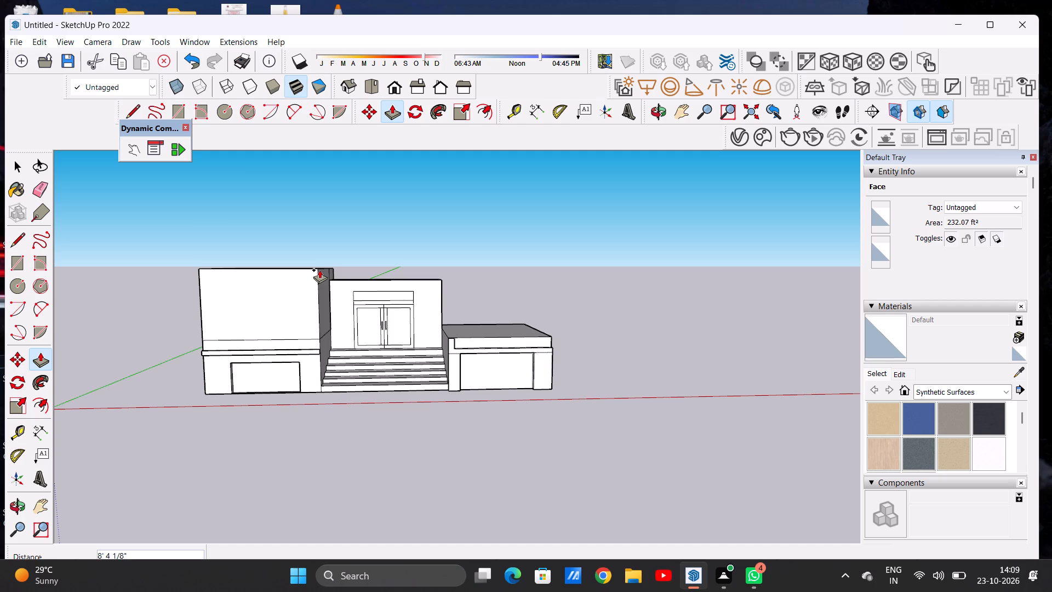
left_click(319, 270)
Push/Pull the right end block's roof face up by about 8' 2 5/16", level with the left block's top.
left_click(473, 326)
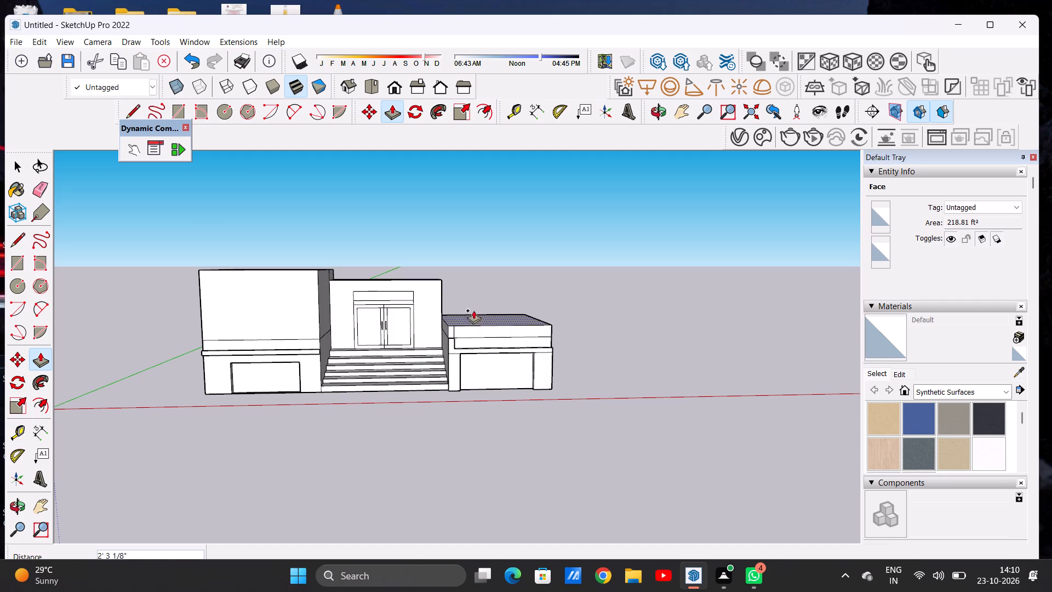
left_click(315, 271)
key("space")
scroll(423, 348, "down", 5)
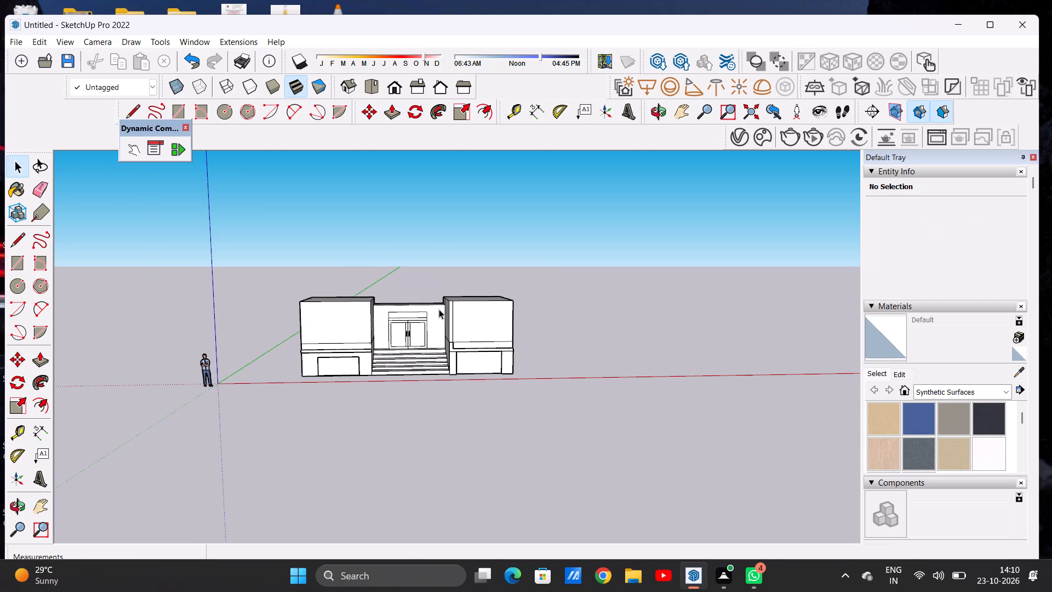
Push/Pull the lower side-wall face left of the steps inward about 5 5/16" to form a stair side wall.
scroll(439, 306, "up", 6)
middle_click_drag(423, 312, 295, 315)
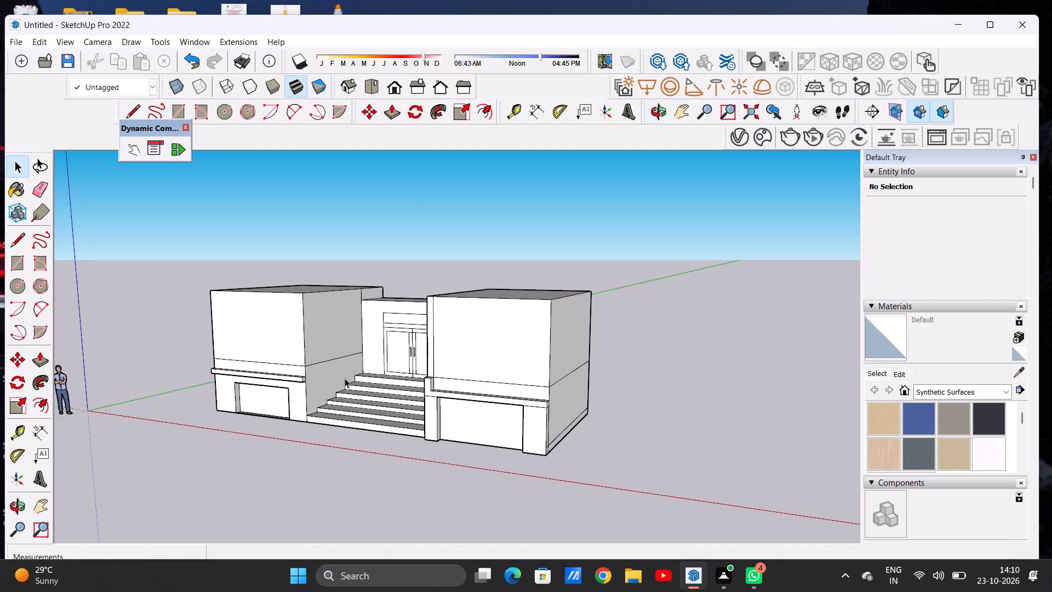
scroll(328, 378, "up", 7)
middle_click_drag(332, 352, 334, 352)
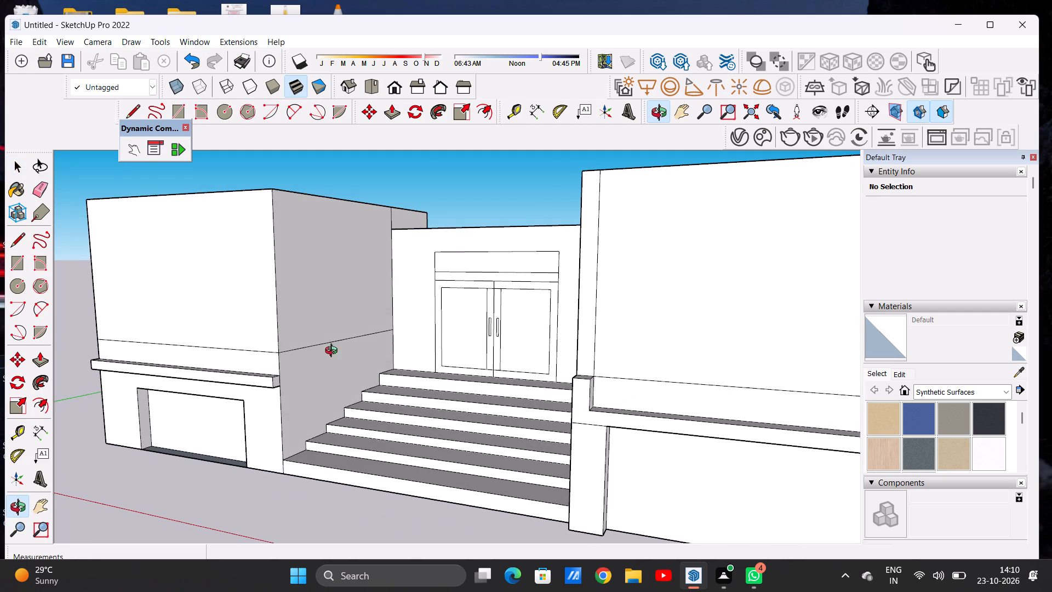
middle_click_drag(334, 352, 448, 375)
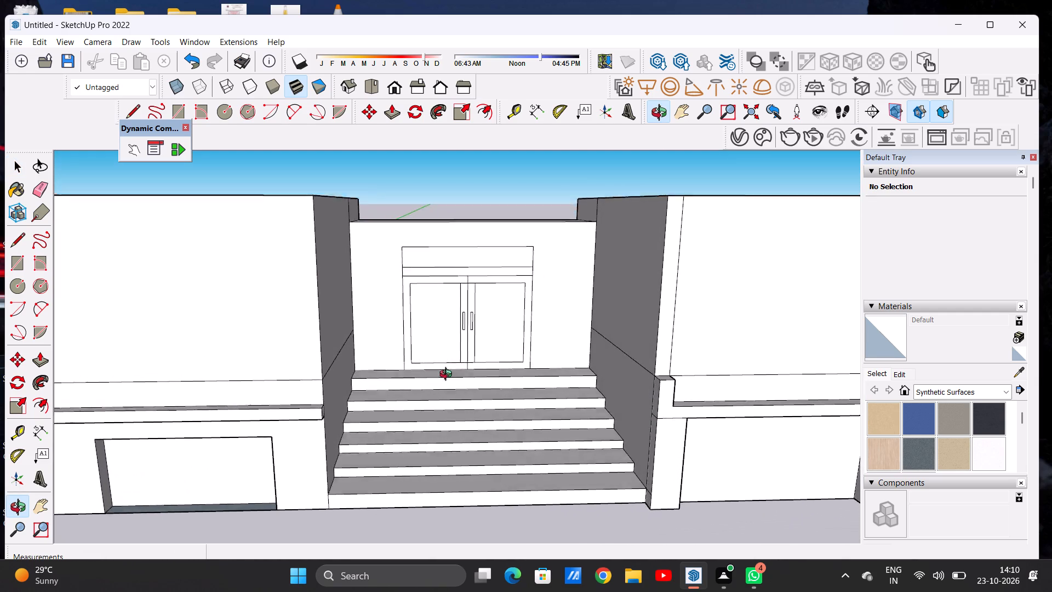
middle_click_drag(448, 375, 447, 418)
scroll(336, 408, "down", 6)
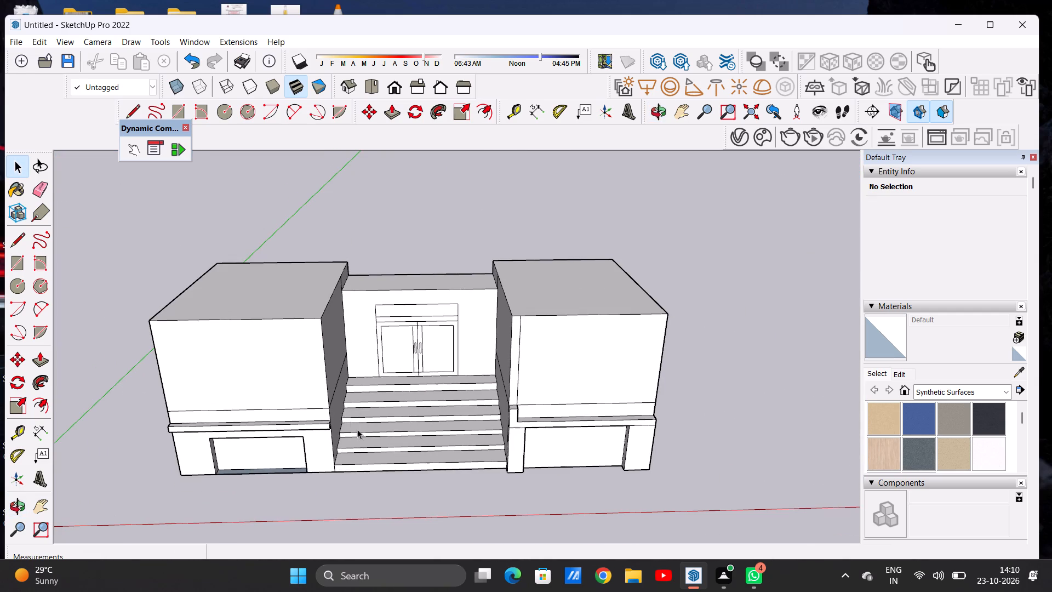
scroll(358, 433, "up", 7)
middle_click_drag(346, 439, 339, 428)
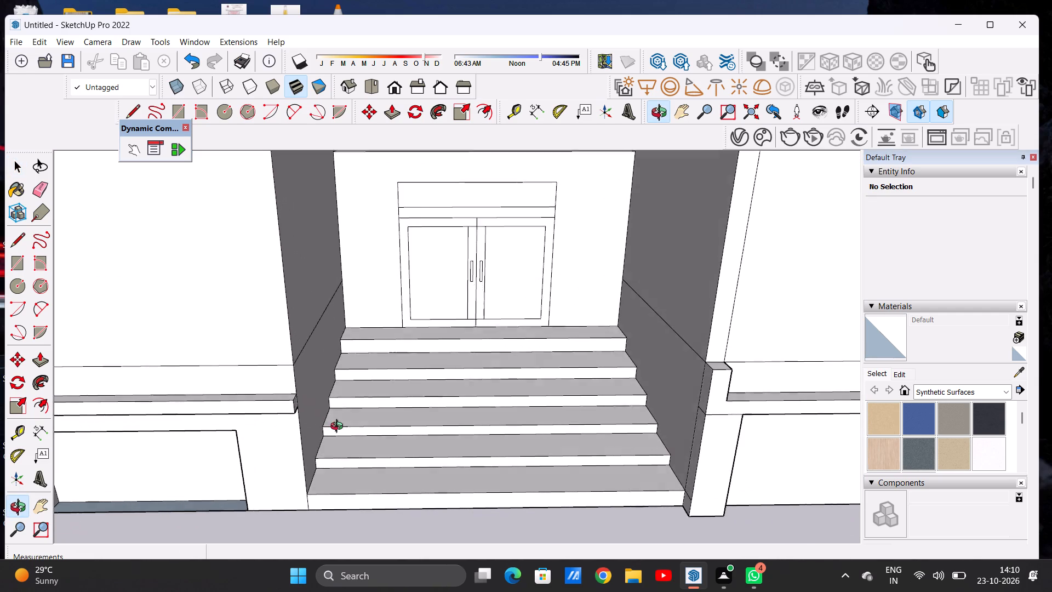
middle_click_drag(339, 428, 315, 406)
scroll(305, 397, "up", 1)
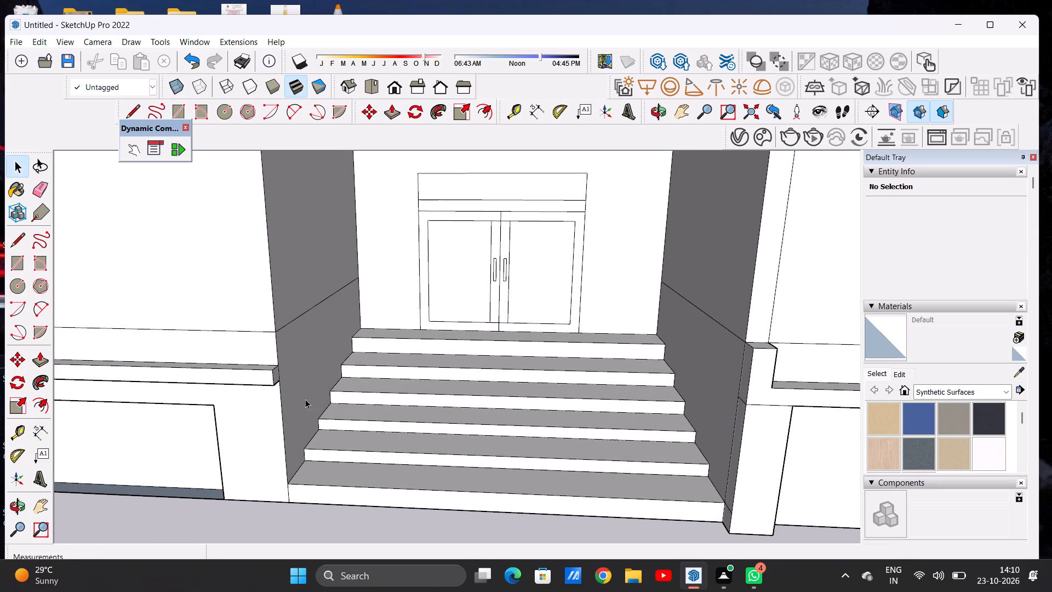
key("p")
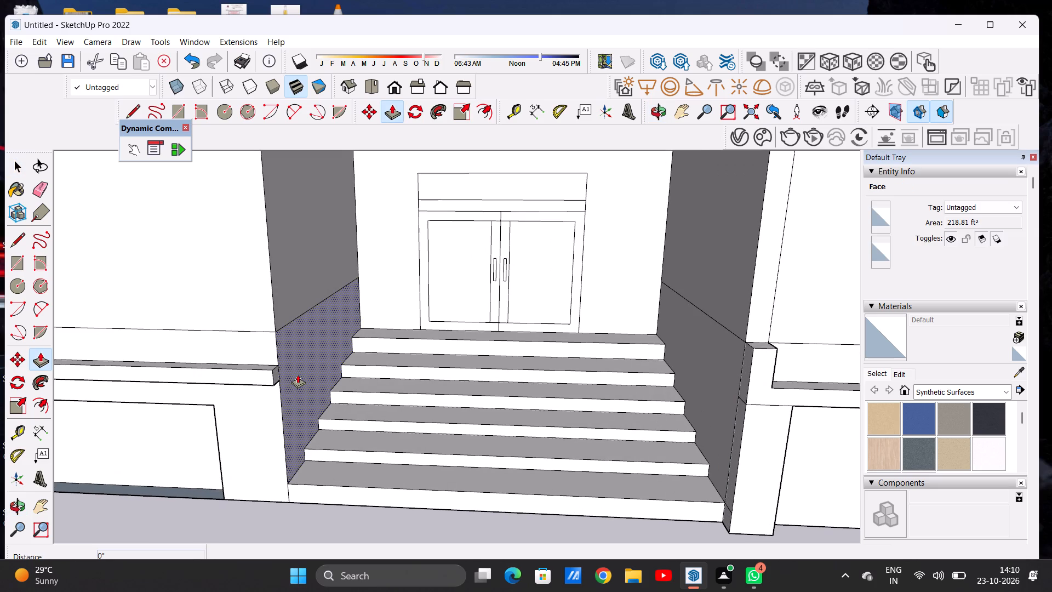
left_click(298, 374)
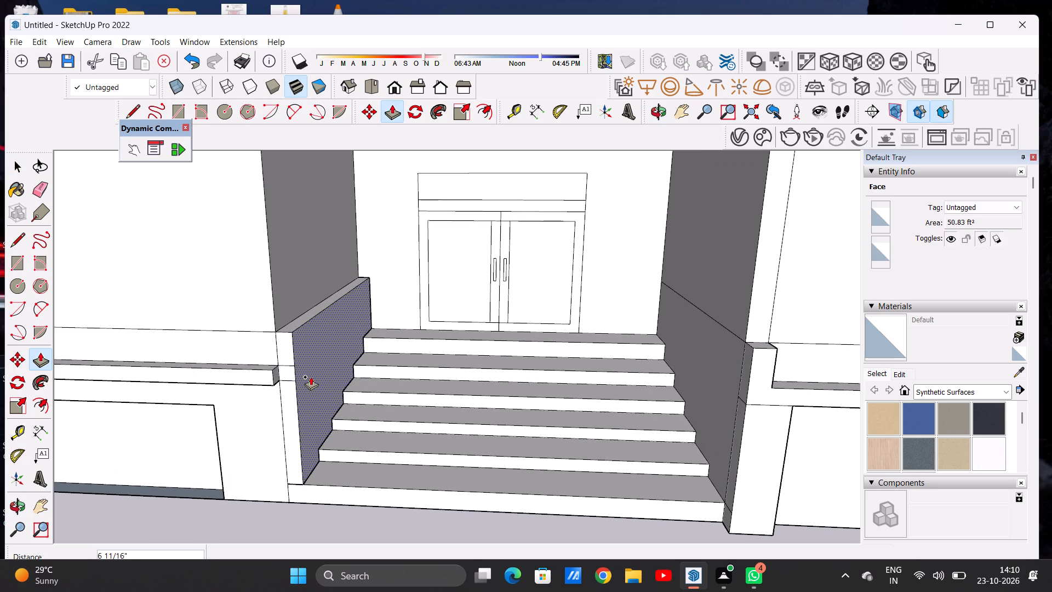
left_click(309, 373)
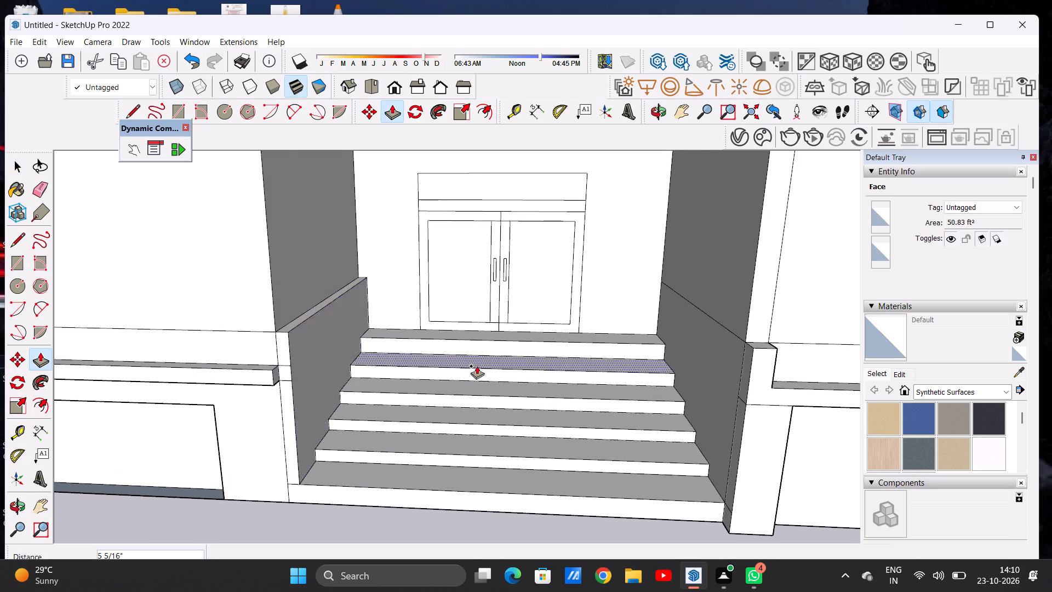
Push/Pull the lower side-wall face right of the steps inward about 4 13/16" to form the matching side wall.
scroll(489, 371, "down", 2)
scroll(664, 372, "up", 5)
left_click(673, 360)
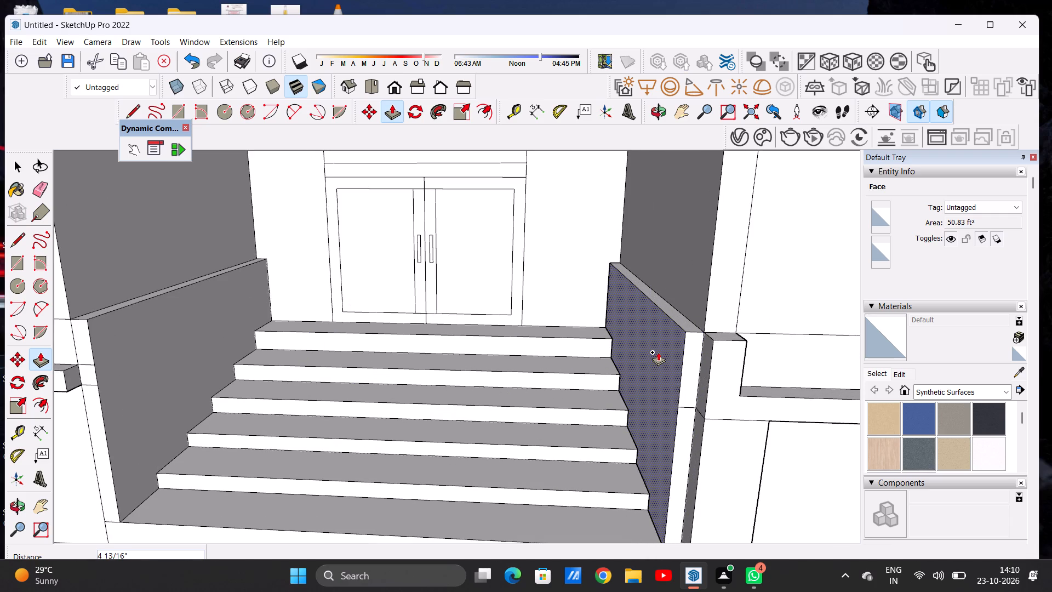
left_click(658, 352)
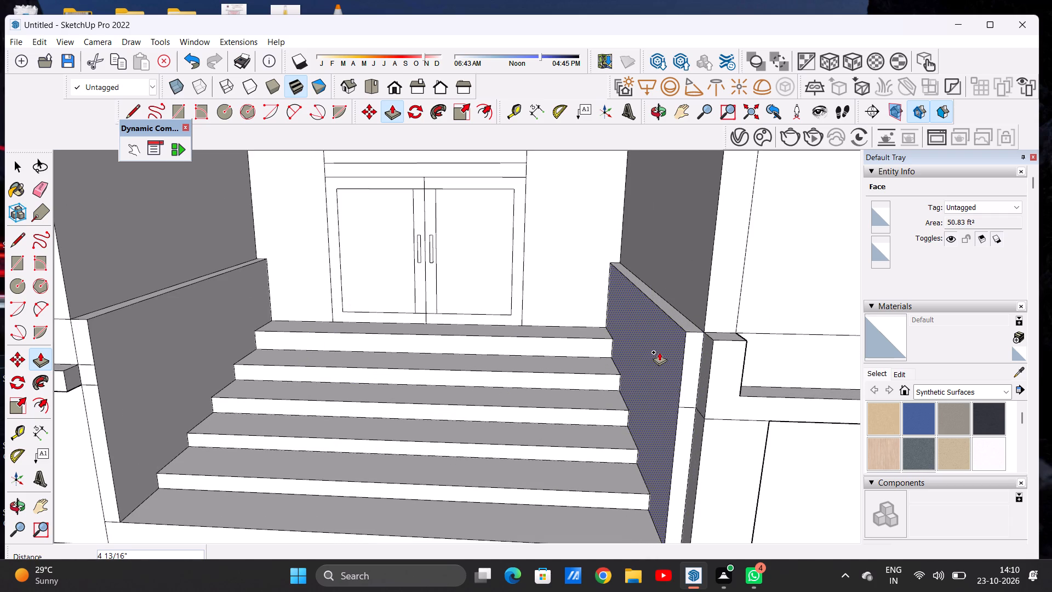
key("space")
Erase the leftover horizontal edge on the front end of the right stair side wall.
scroll(590, 353, "down", 8)
middle_click_drag(606, 377, 604, 360)
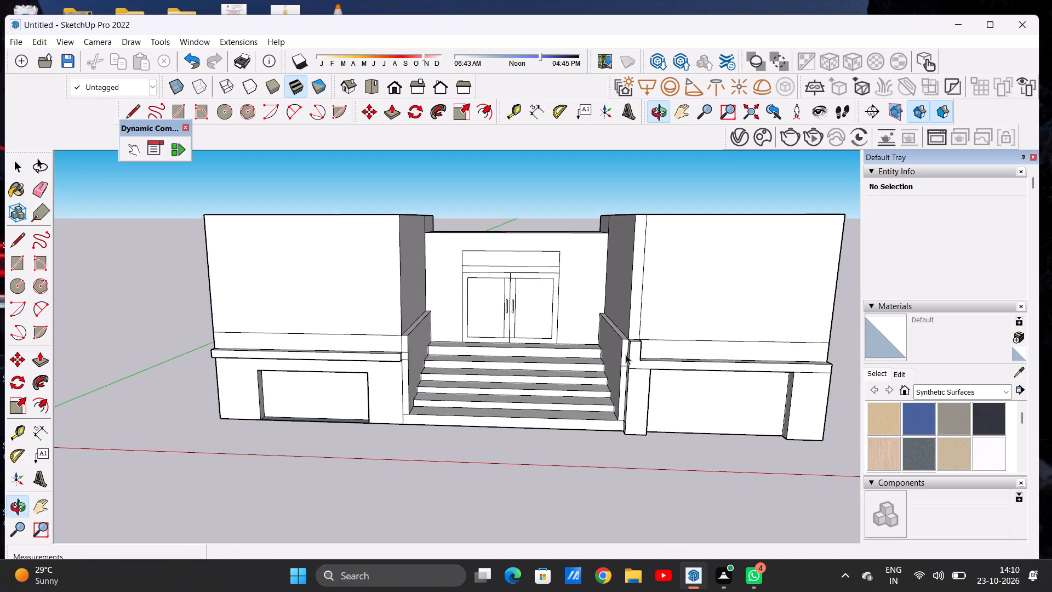
scroll(626, 356, "up", 11)
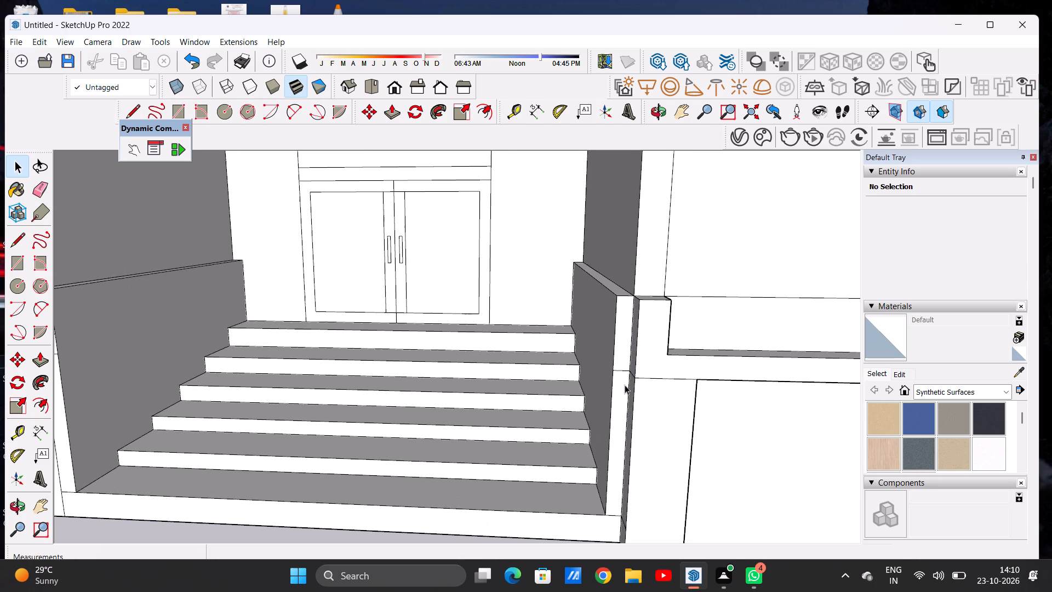
key("e")
left_click_drag(620, 363, 624, 376)
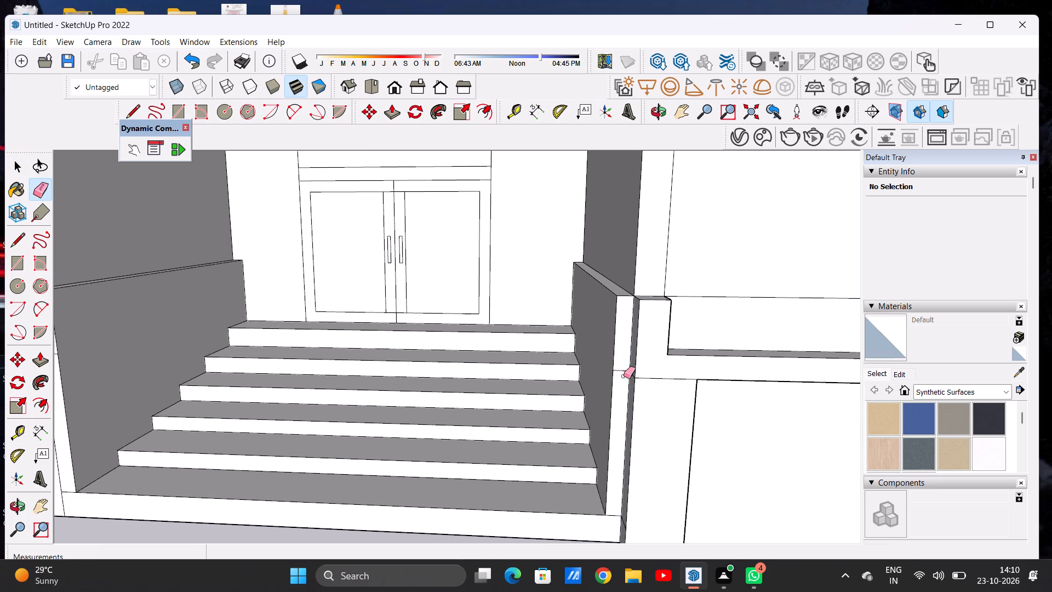
left_click_drag(624, 376, 625, 379)
Erase the leftover horizontal edges on the front end of the left stair side wall.
scroll(615, 356, "down", 6)
scroll(286, 368, "up", 7)
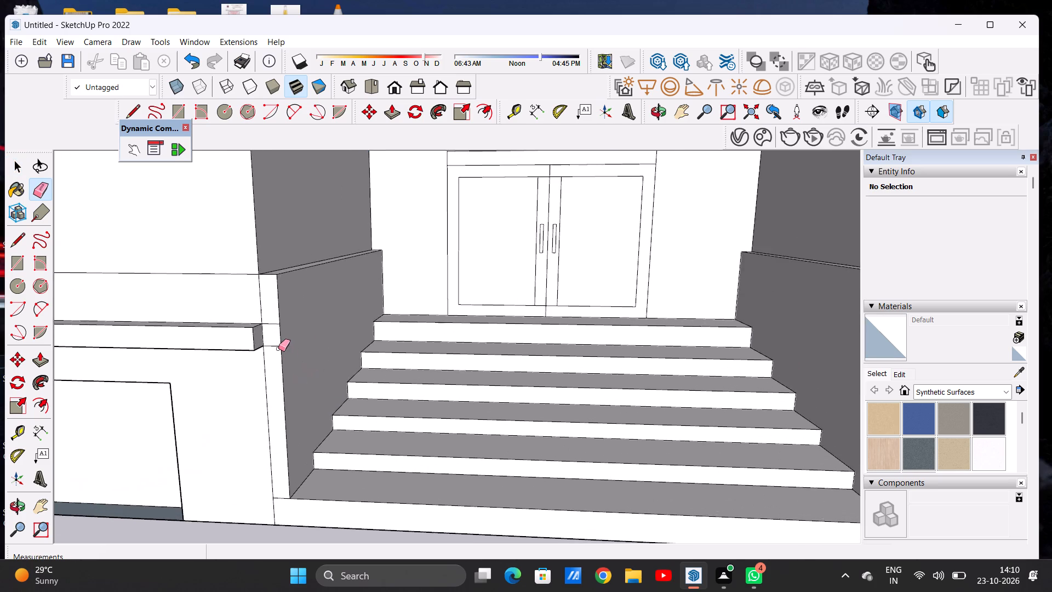
scroll(272, 338, "up", 4)
left_click_drag(270, 318, 272, 331)
left_click_drag(273, 318, 278, 326)
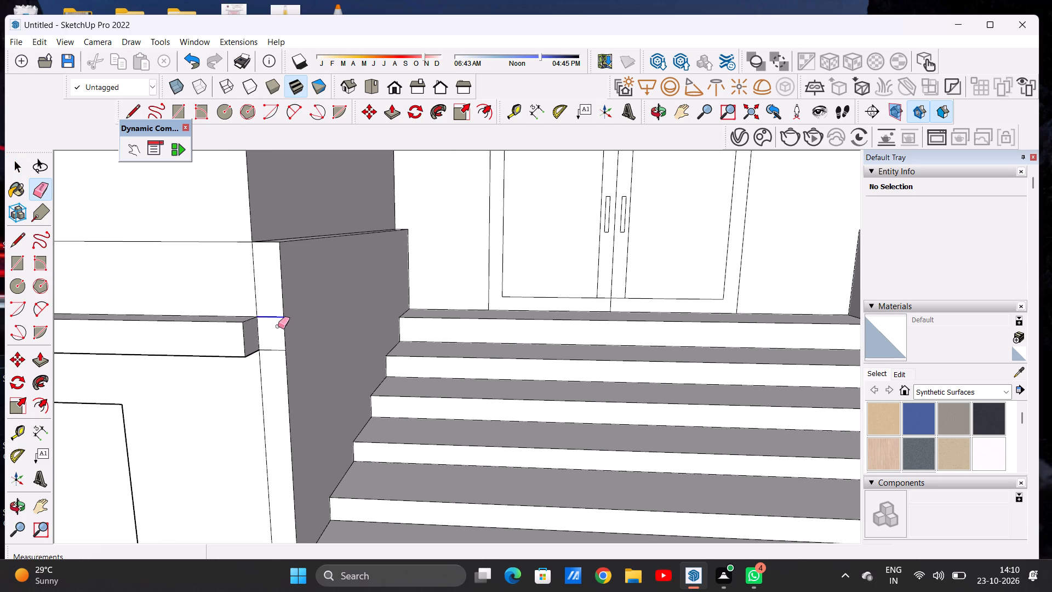
left_click_drag(278, 326, 278, 328)
left_click_drag(275, 341, 276, 352)
key("space")
Examine the building's front, with the steps and both stair side walls, from low and raised viewpoints.
scroll(406, 383, "down", 4)
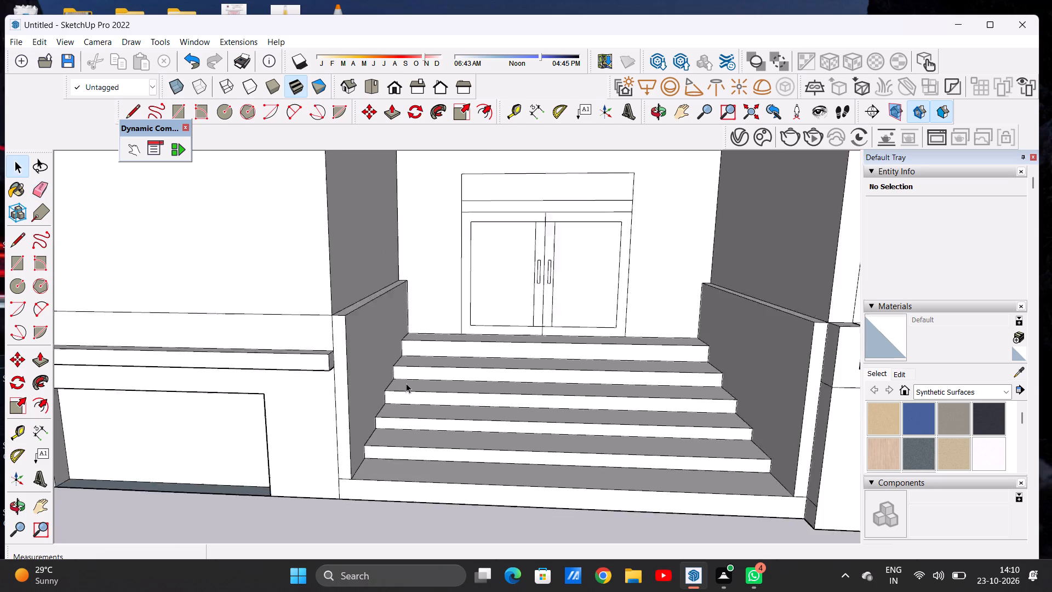
scroll(406, 383, "down", 9)
scroll(495, 367, "down", 6)
middle_click_drag(481, 323, 483, 291)
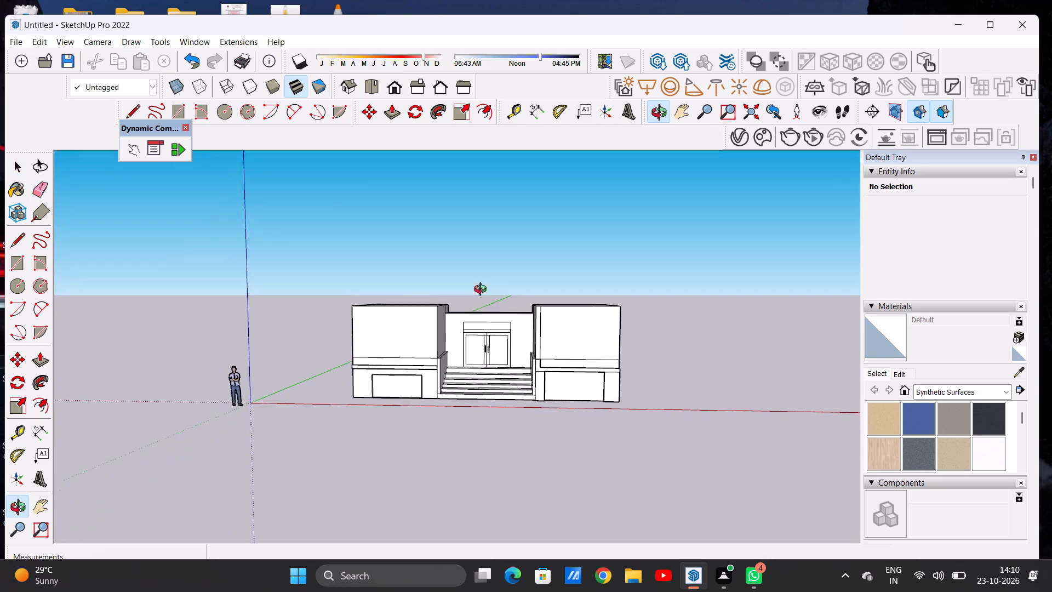
middle_click_drag(483, 291, 501, 420)
scroll(444, 372, "up", 1)
middle_click_drag(454, 398, 460, 315)
middle_click_drag(460, 313, 461, 307)
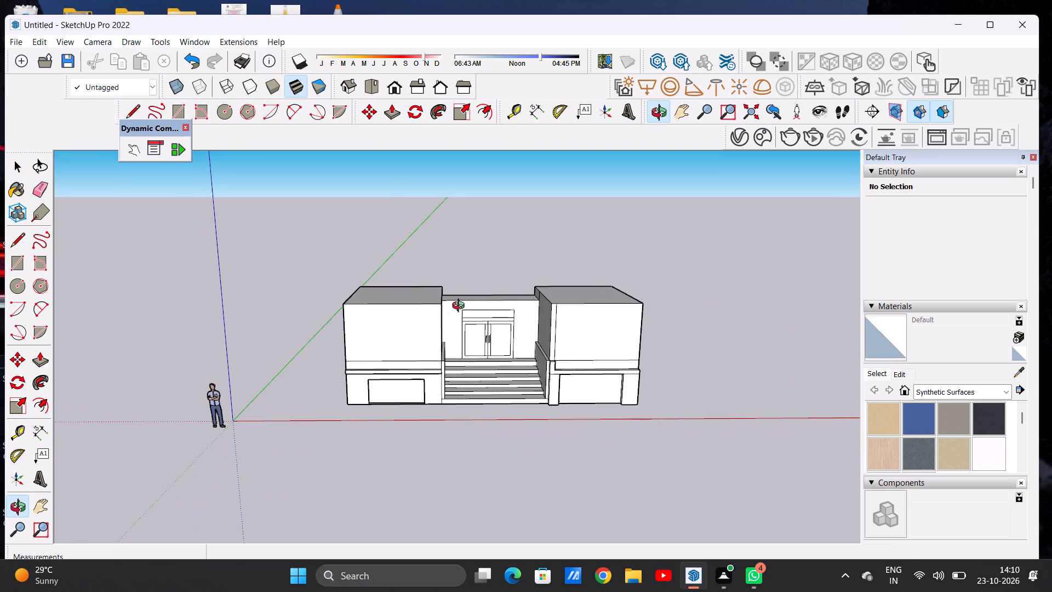
middle_click_drag(461, 307, 462, 287)
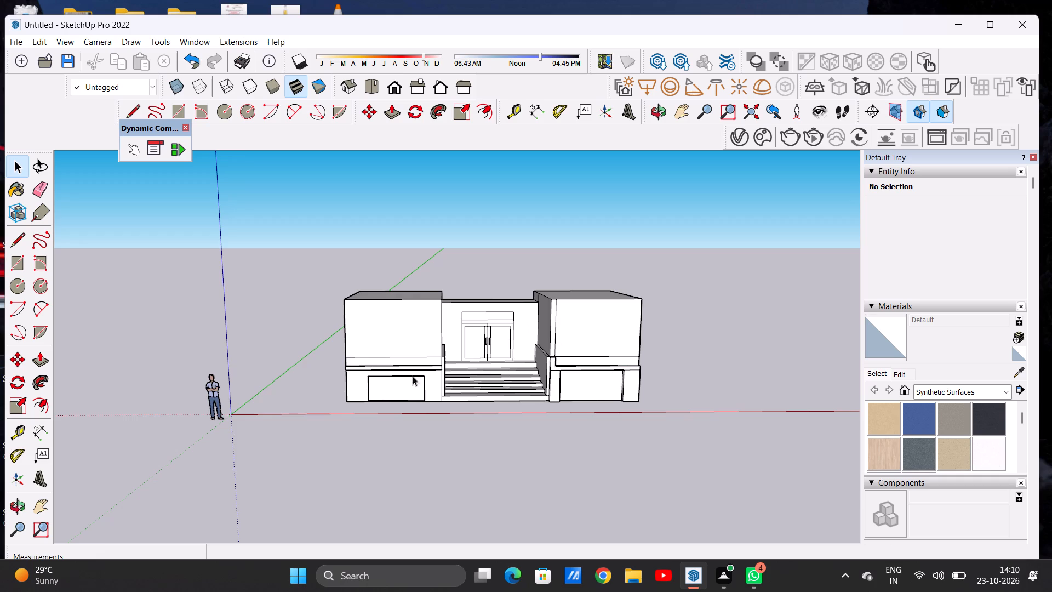
scroll(363, 392, "down", 5)
scroll(441, 379, "up", 1)
scroll(441, 379, "down", 1)
scroll(441, 379, "up", 4)
middle_click_drag(494, 378, 488, 355)
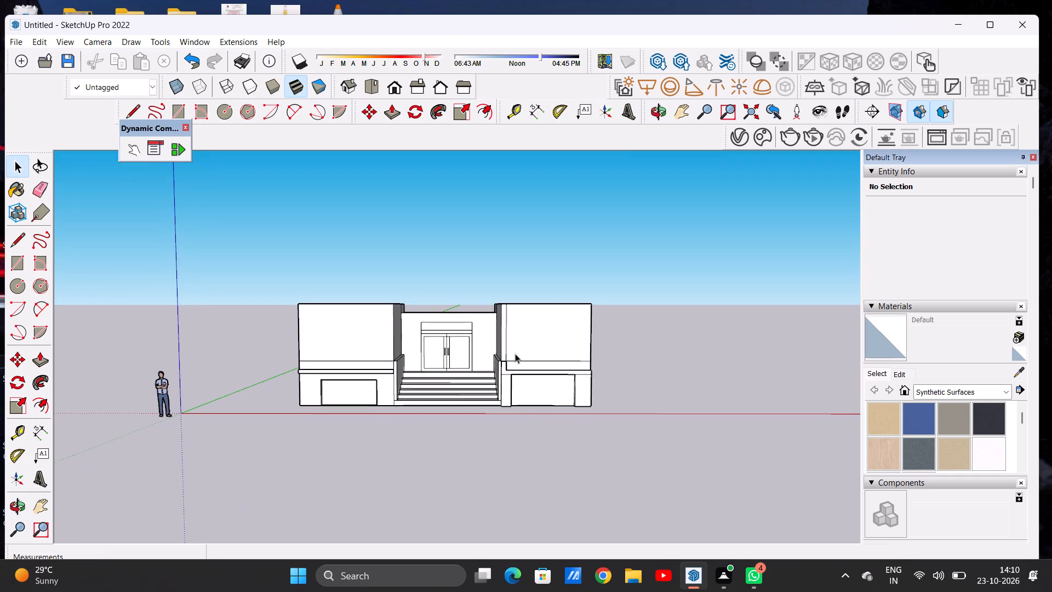
Erase the stray vertical edge near the inner corner of the right end block's upper front face.
scroll(523, 351, "up", 5)
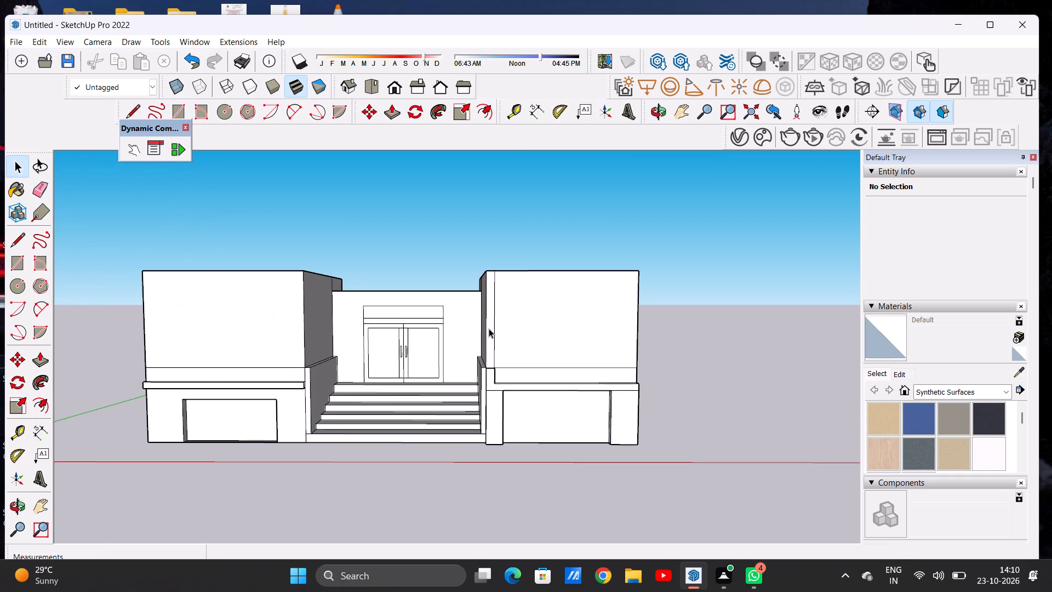
key("e")
left_click(494, 328)
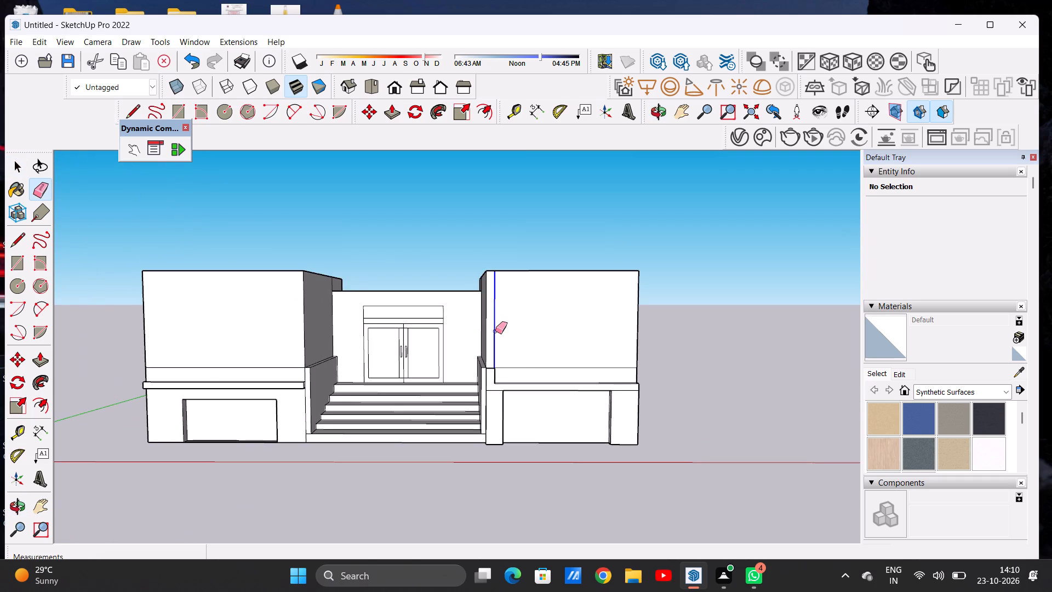
key("space")
Examine the whole building mass from the front, from above and at an angle, including both end blocks and the entrance.
scroll(473, 380, "down", 3)
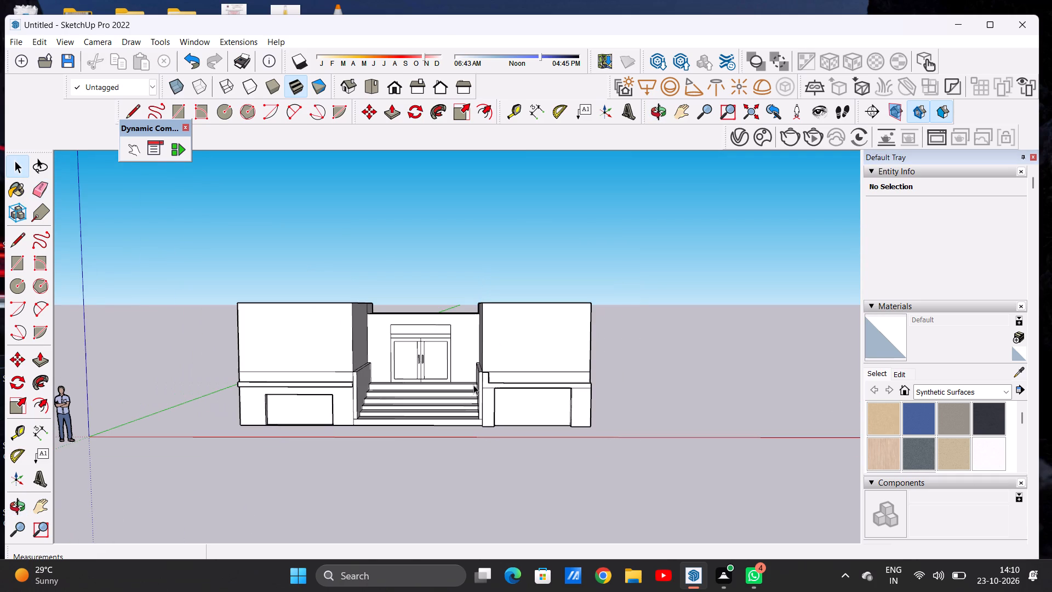
scroll(344, 349, "up", 5)
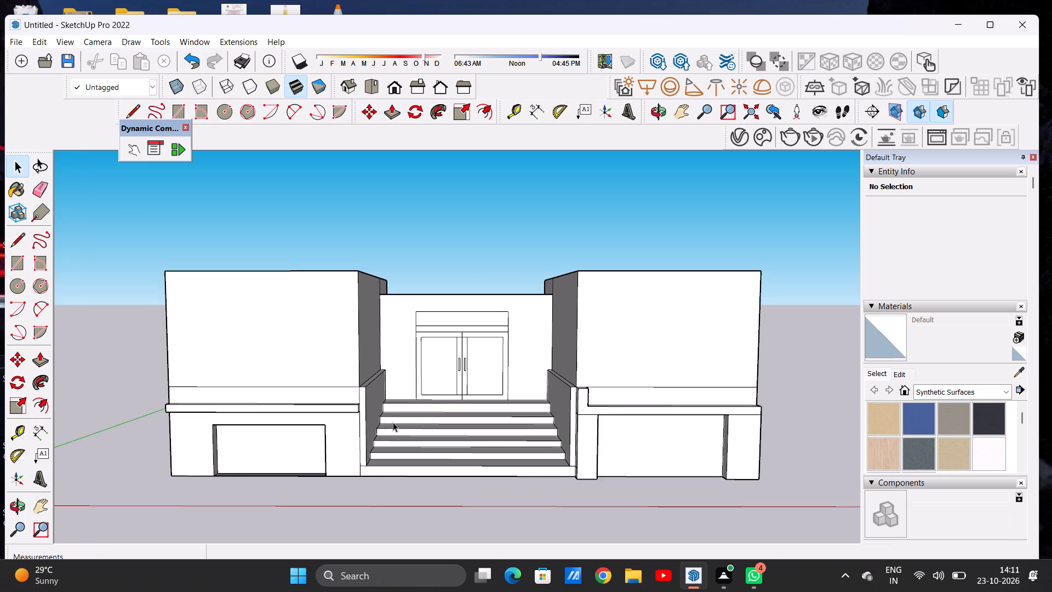
scroll(443, 403, "down", 6)
middle_click_drag(456, 410, 460, 391)
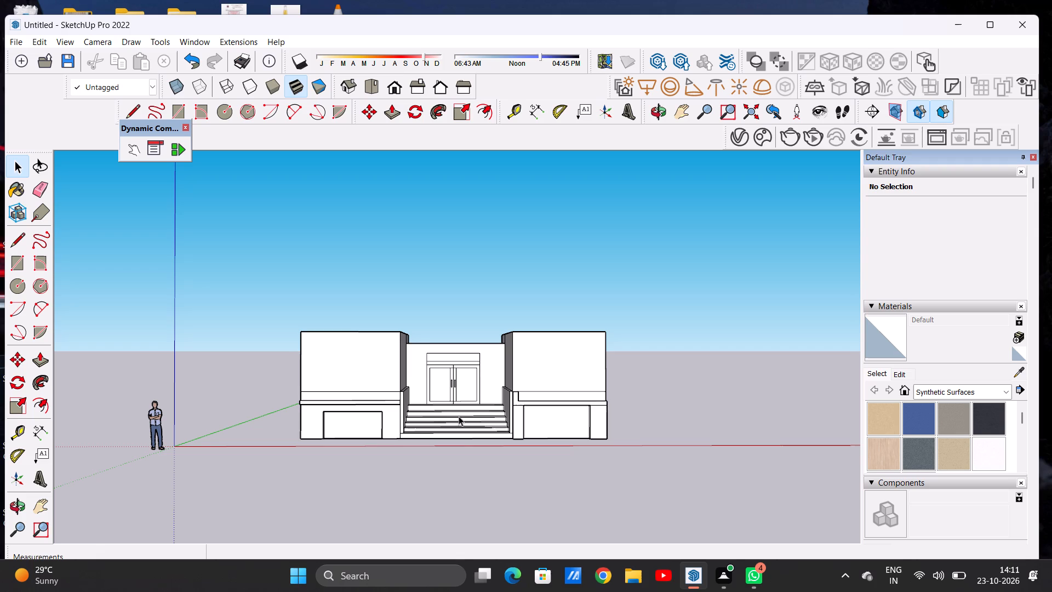
scroll(450, 396, "up", 5)
scroll(450, 392, "down", 1)
scroll(450, 392, "up", 16)
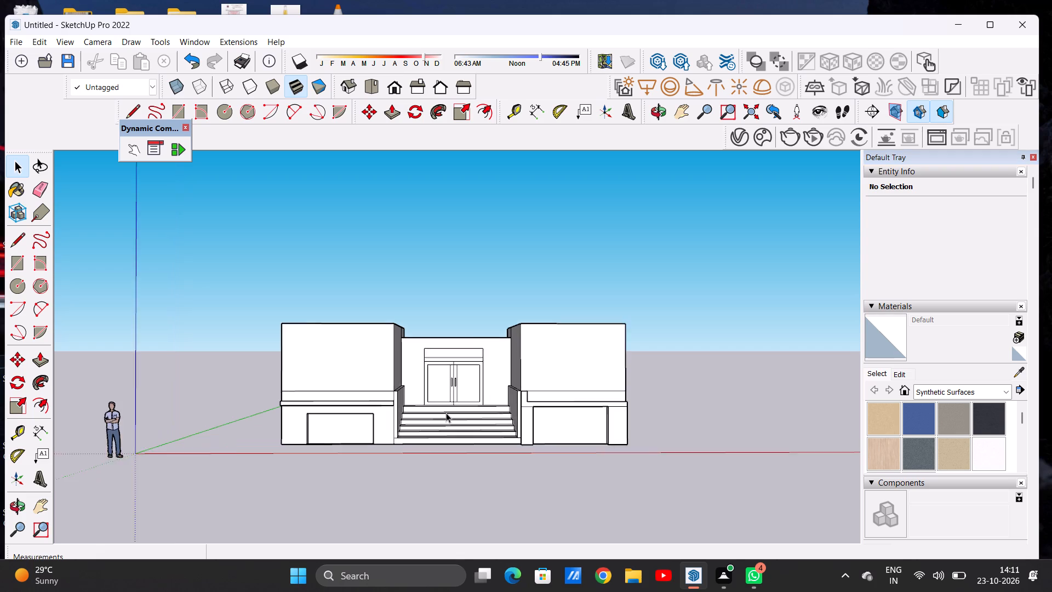
scroll(446, 413, "up", 5)
middle_click_drag(455, 388, 443, 492)
scroll(445, 417, "down", 3)
scroll(445, 417, "up", 1)
scroll(445, 417, "down", 7)
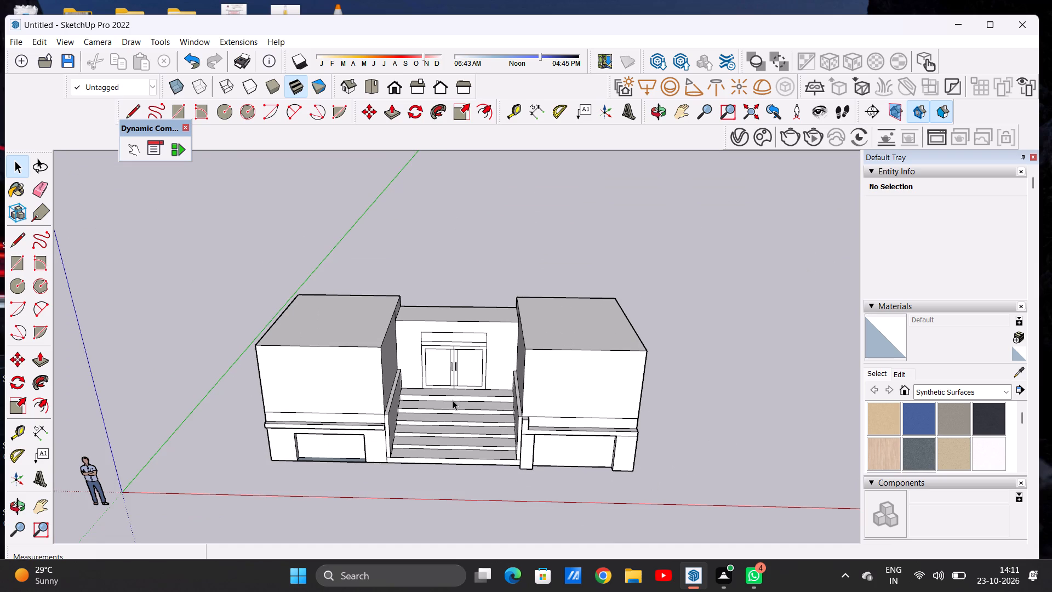
middle_click_drag(372, 418, 386, 342)
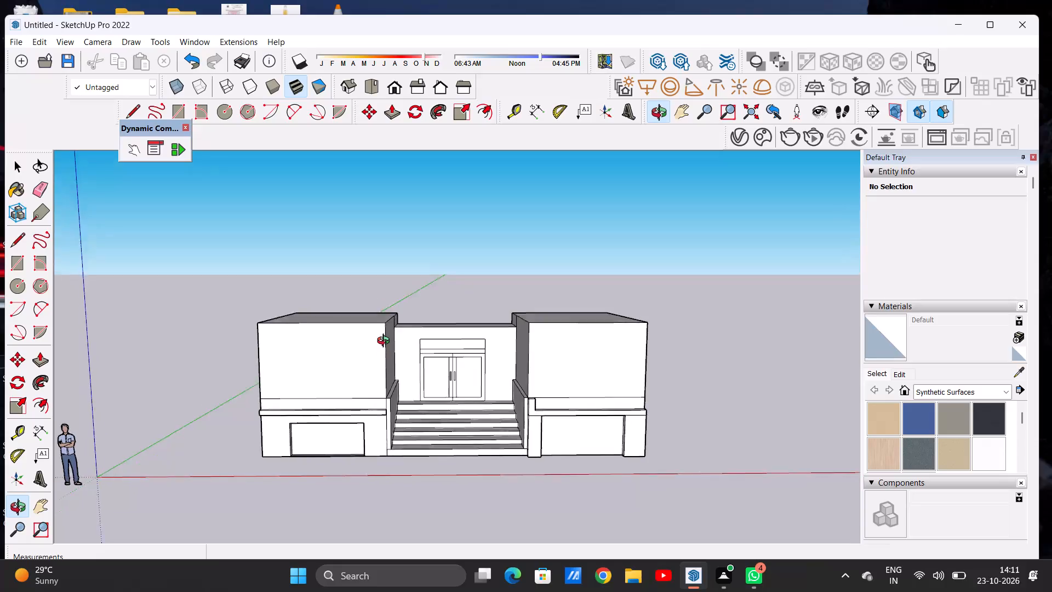
middle_click_drag(386, 342, 386, 331)
scroll(328, 409, "down", 5)
middle_click_drag(385, 371, 359, 387)
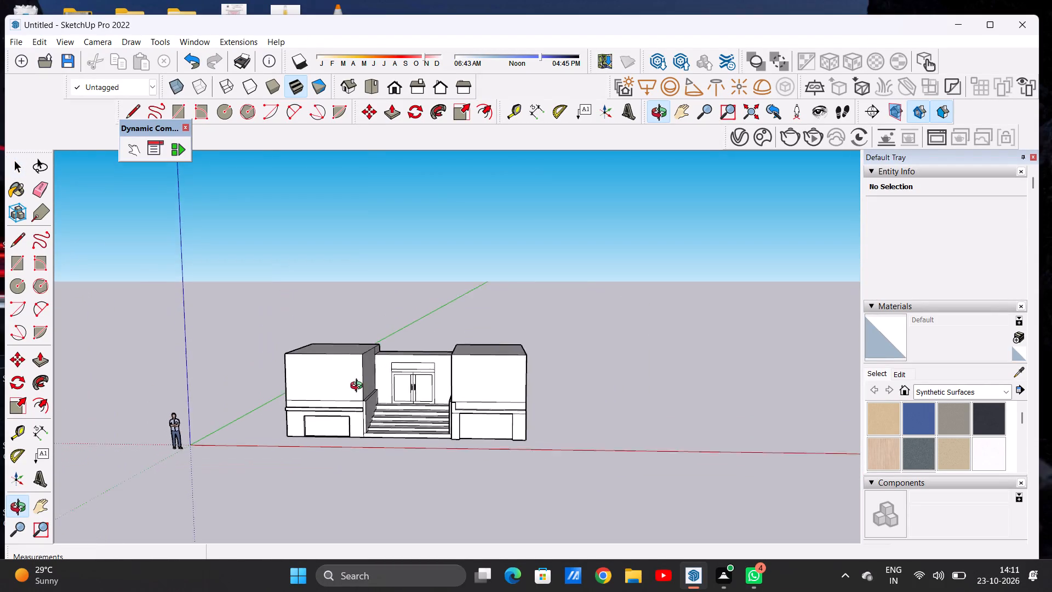
middle_click_drag(359, 387, 352, 428)
scroll(329, 400, "up", 3)
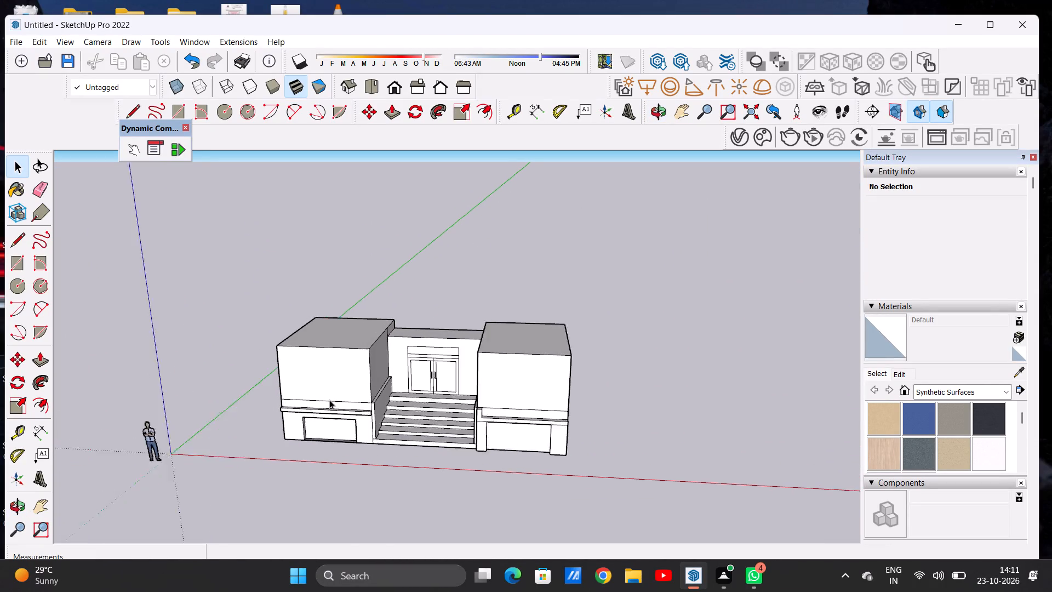
scroll(329, 400, "up", 5)
scroll(334, 413, "down", 4)
middle_click_drag(339, 415, 383, 372)
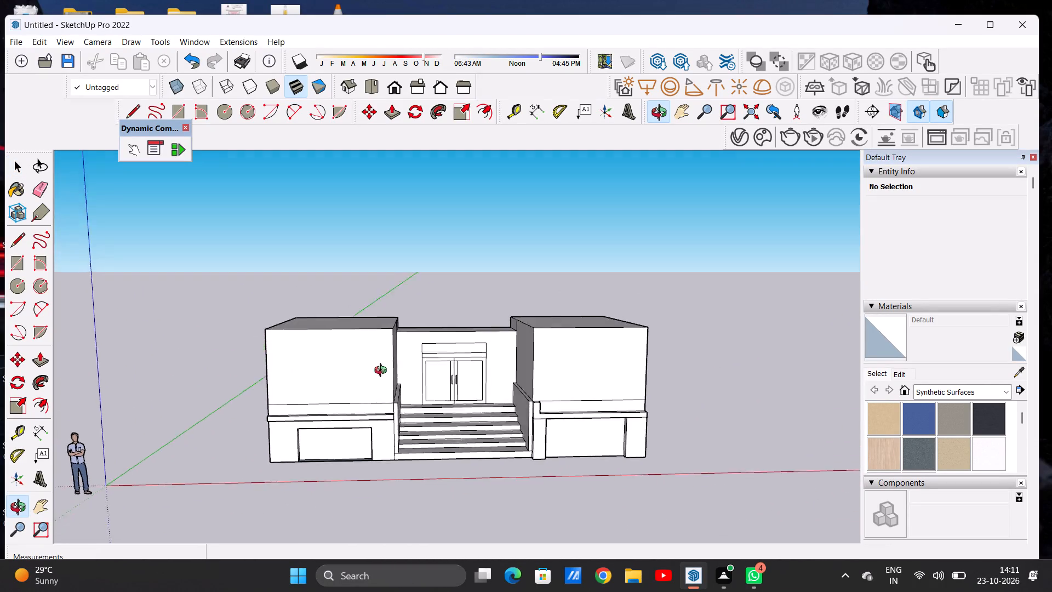
middle_click_drag(383, 372, 403, 359)
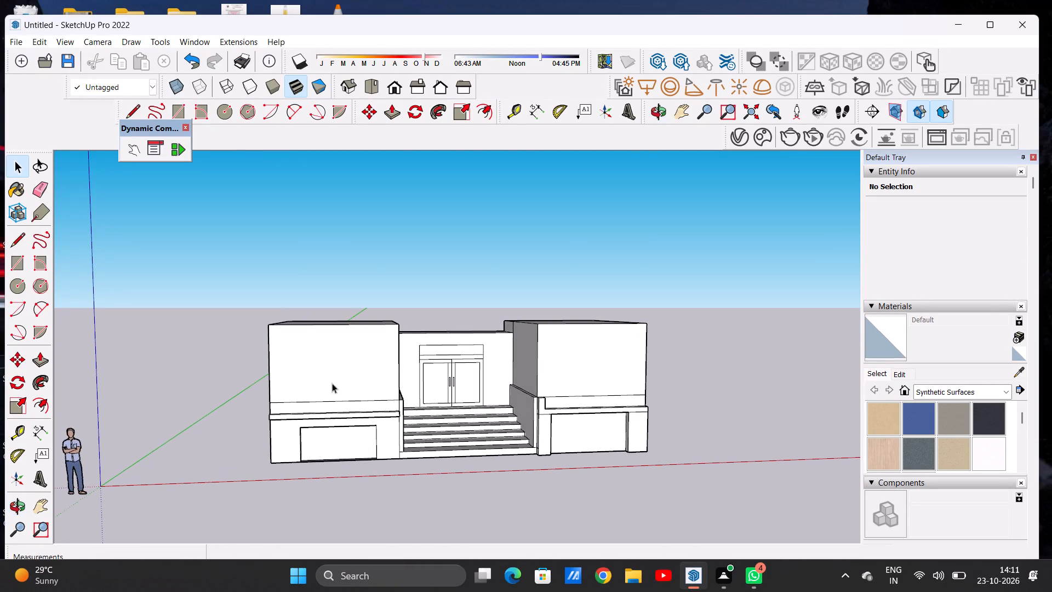
scroll(332, 383, "down", 5)
scroll(442, 422, "up", 1)
middle_click_drag(442, 430, 399, 401)
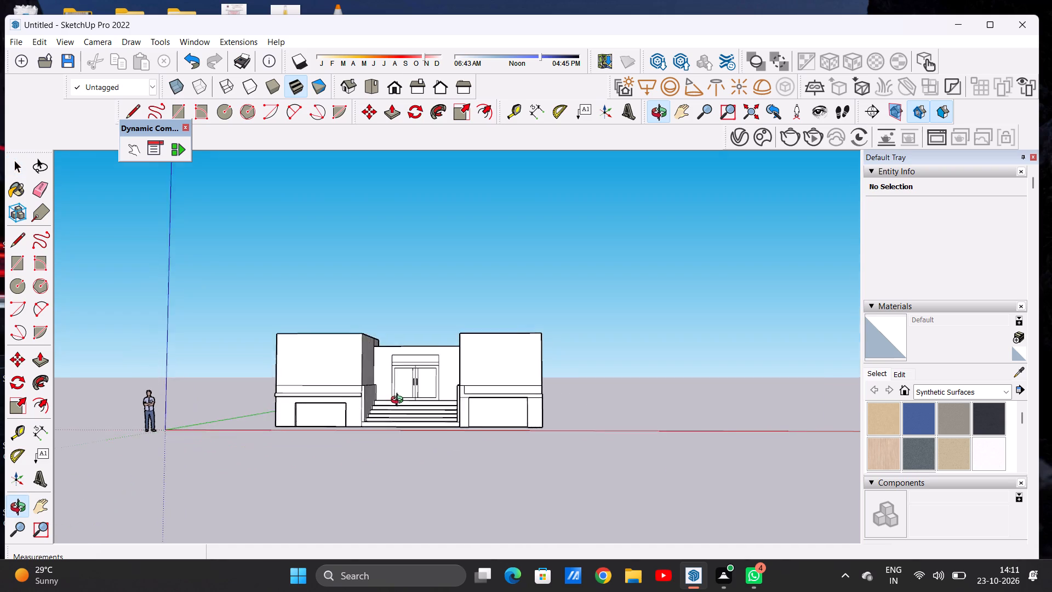
middle_click_drag(399, 401, 424, 424)
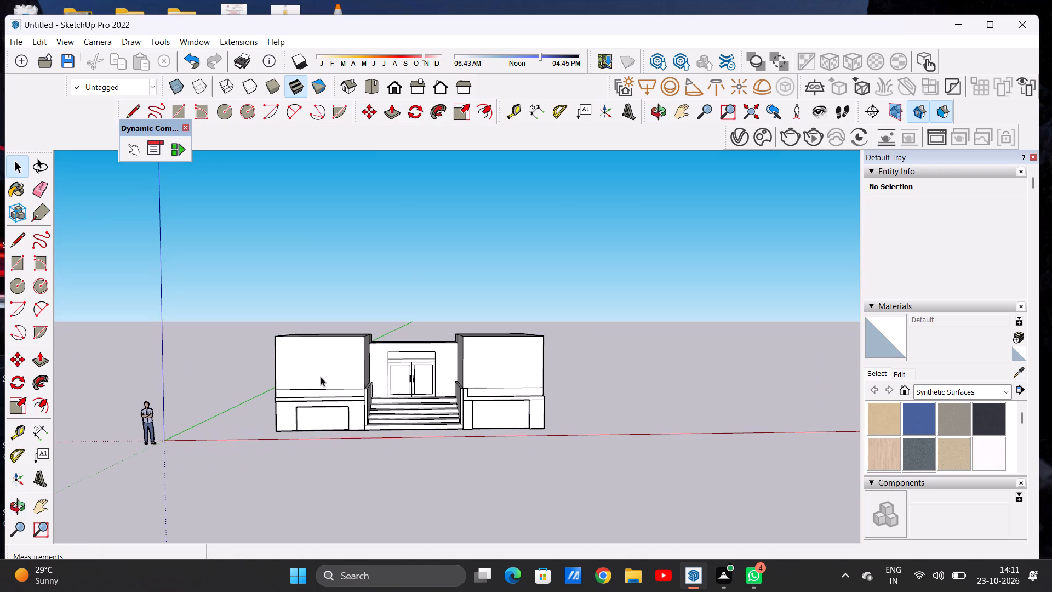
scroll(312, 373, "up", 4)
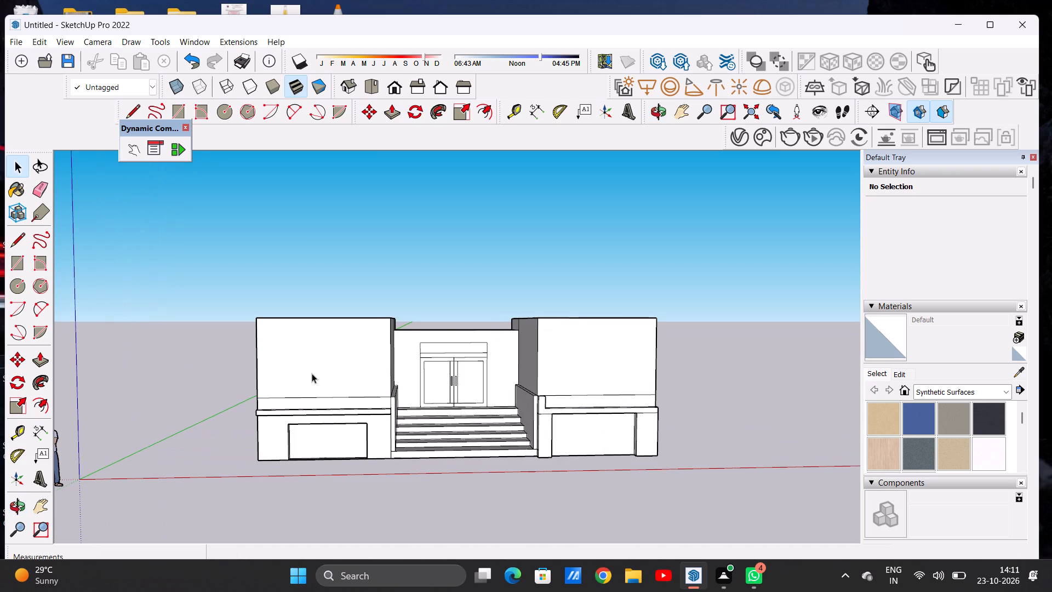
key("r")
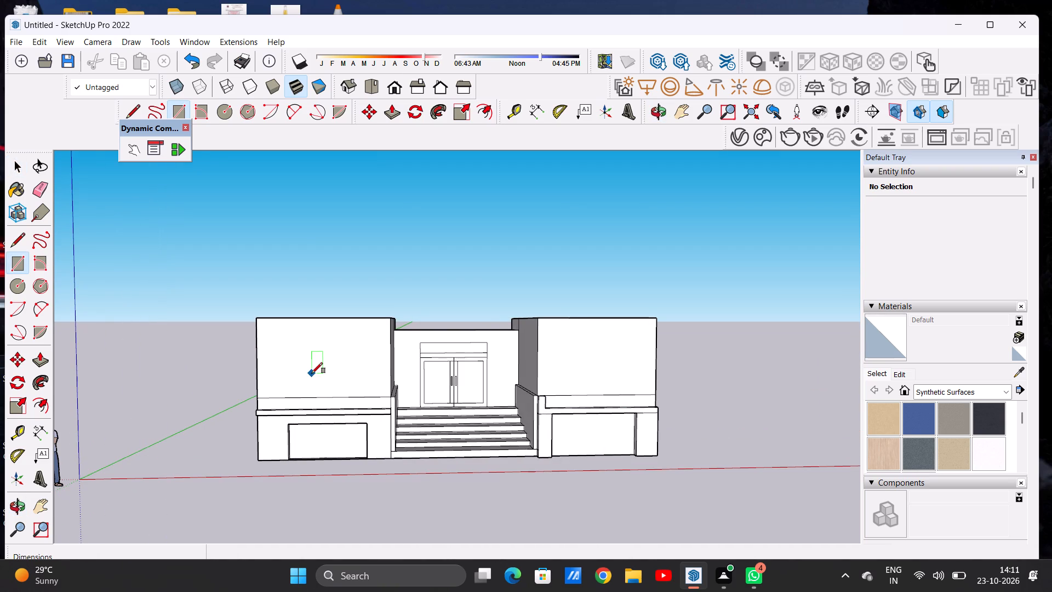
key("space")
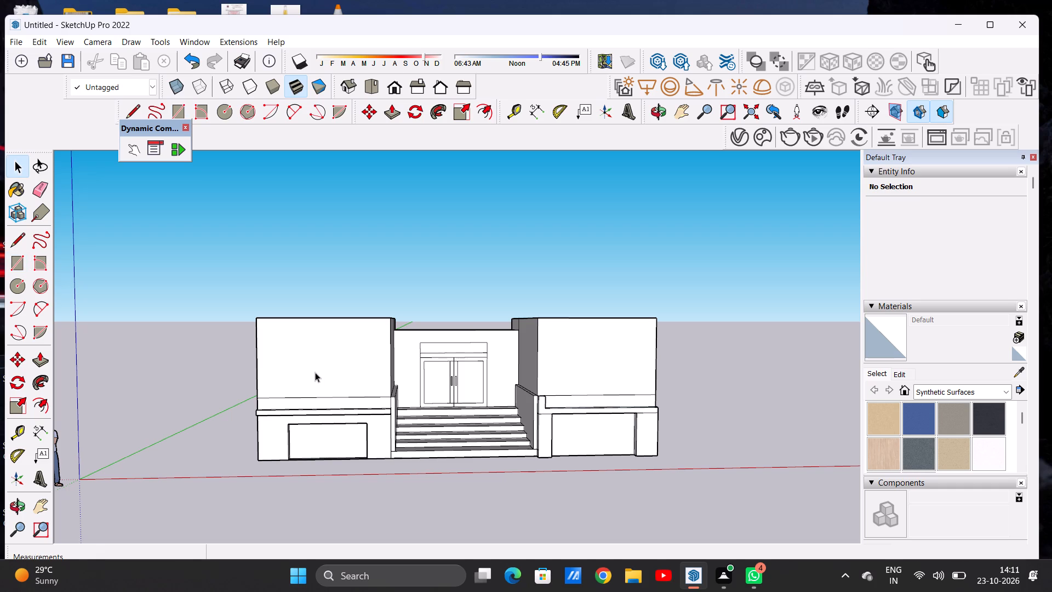
Push/Pull the central rear block's top face up about 1' 5", level with the tops of the two end blocks.
scroll(289, 374, "down", 2)
middle_click_drag(413, 372, 413, 413)
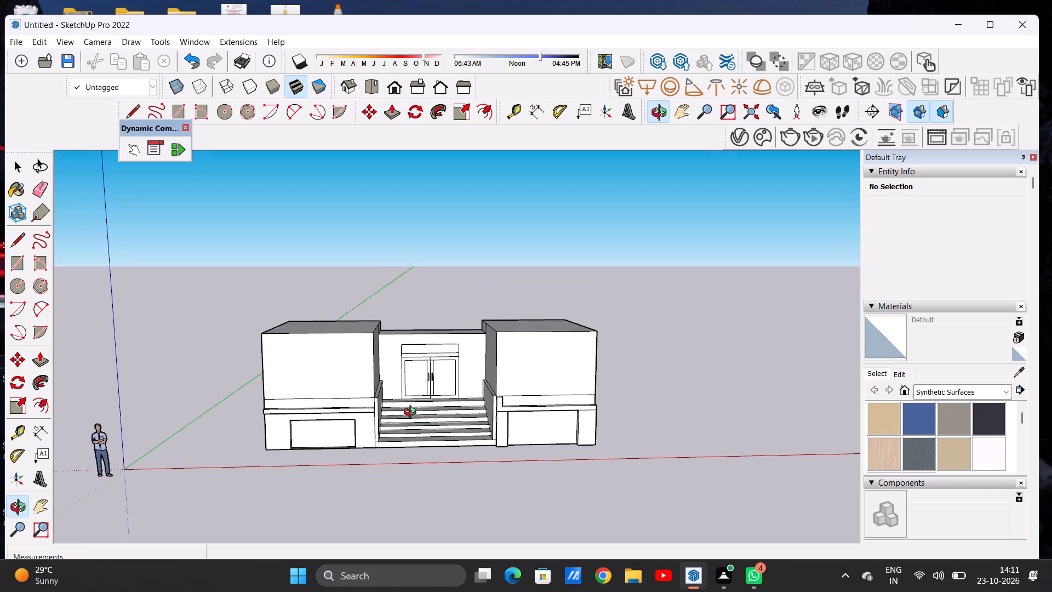
middle_click_drag(413, 413, 410, 436)
scroll(414, 311, "up", 6)
key("p")
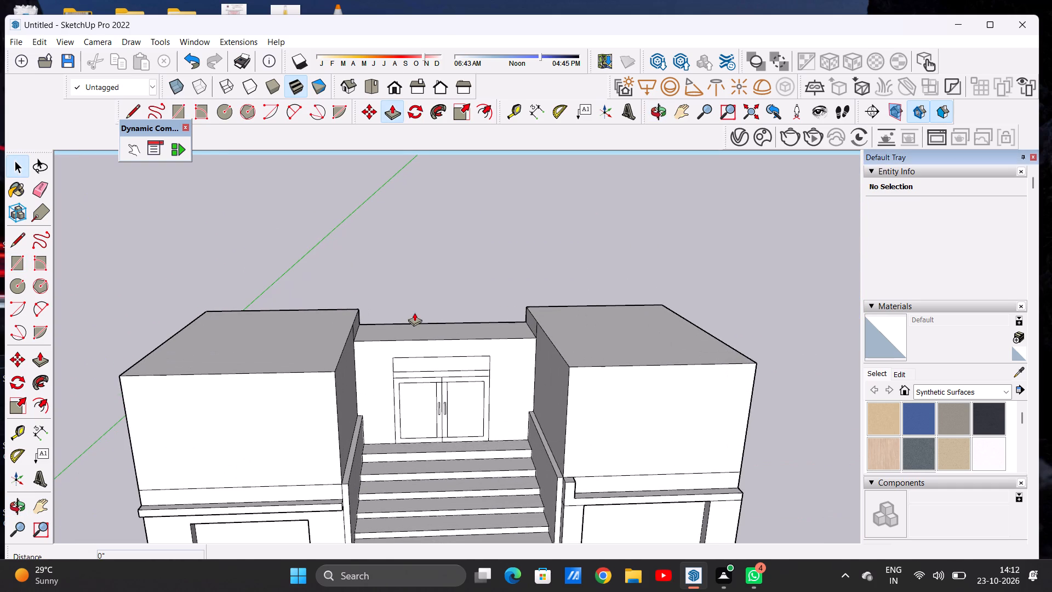
scroll(418, 333, "up", 3)
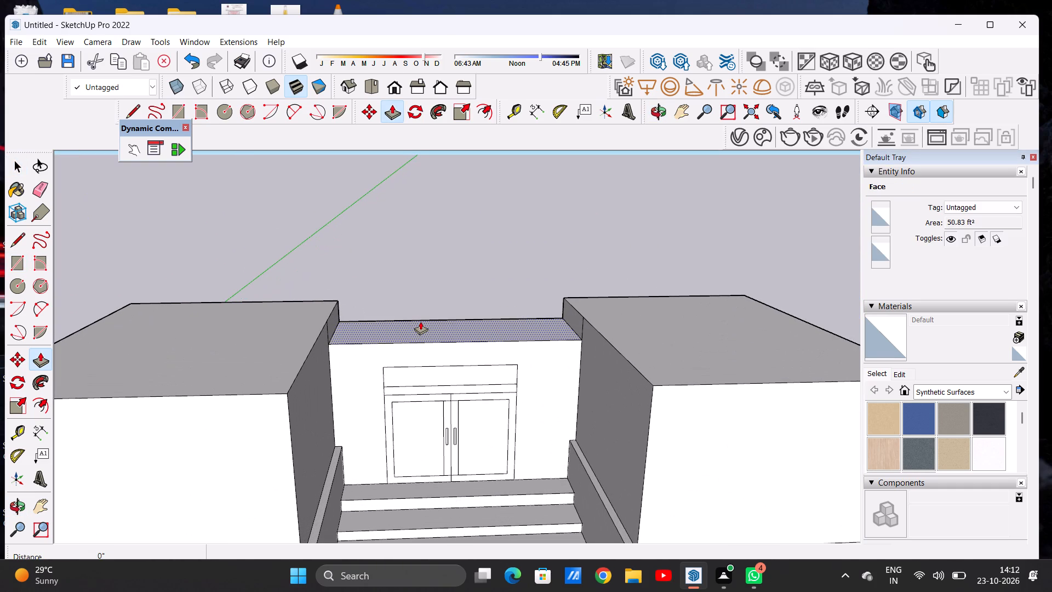
left_click(420, 321)
left_click(586, 315)
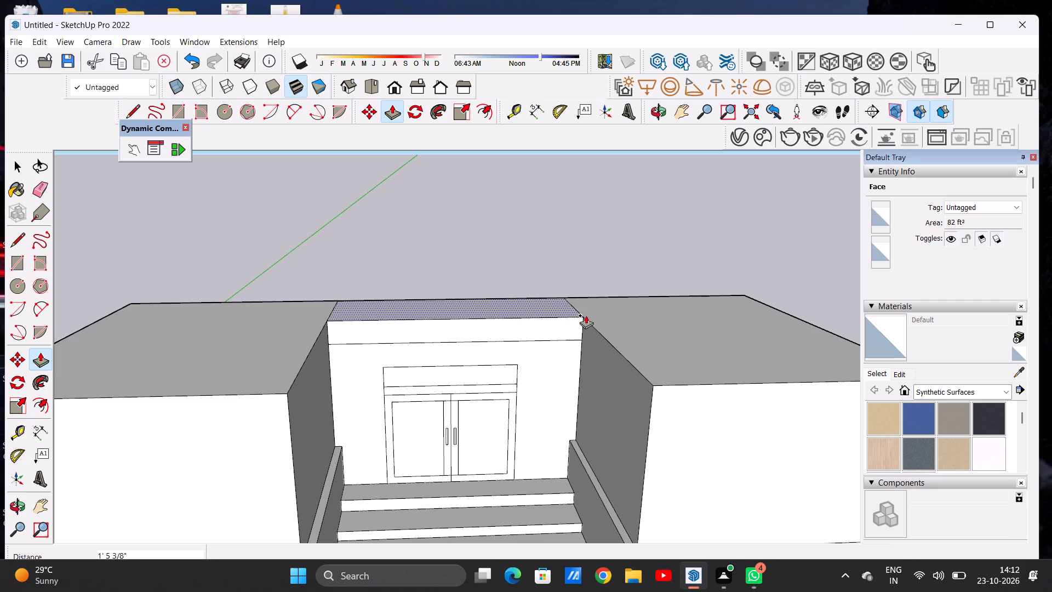
key("space")
Erase the horizontal seam edge across the central rear block's front face above the entrance.
scroll(494, 371, "down", 4)
middle_click_drag(479, 397, 482, 338)
middle_click(482, 335)
scroll(443, 360, "up", 2)
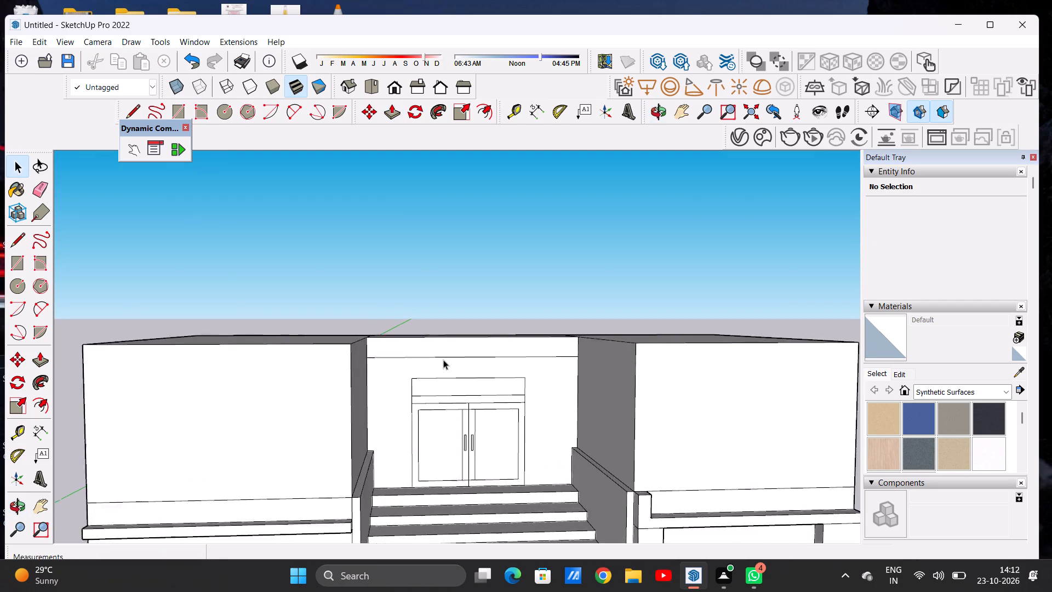
scroll(443, 360, "up", 3)
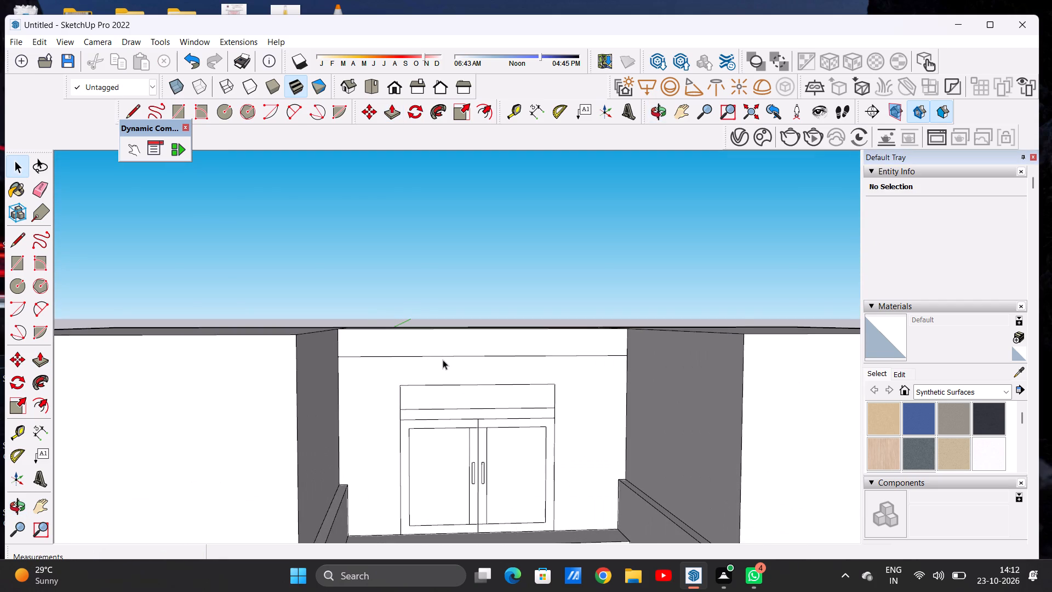
scroll(455, 367, "up", 1)
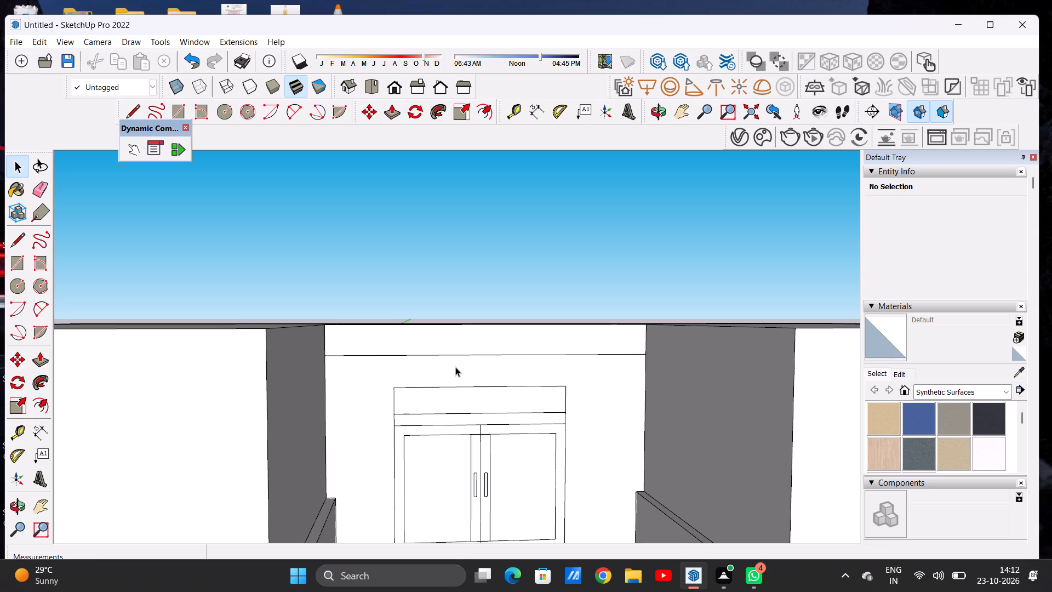
key("e")
left_click(460, 352)
left_click(465, 357)
left_click_drag(466, 354, 468, 360)
Draw a horizontal line about 15' long across the central rear block's full front width, slightly above the door frame.
key("l")
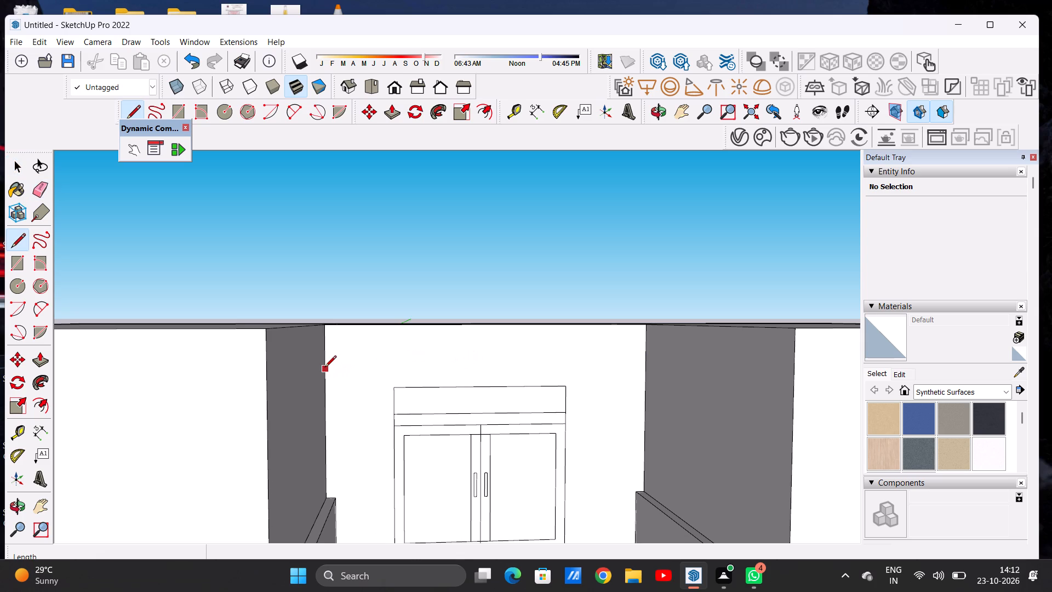
left_click(325, 368)
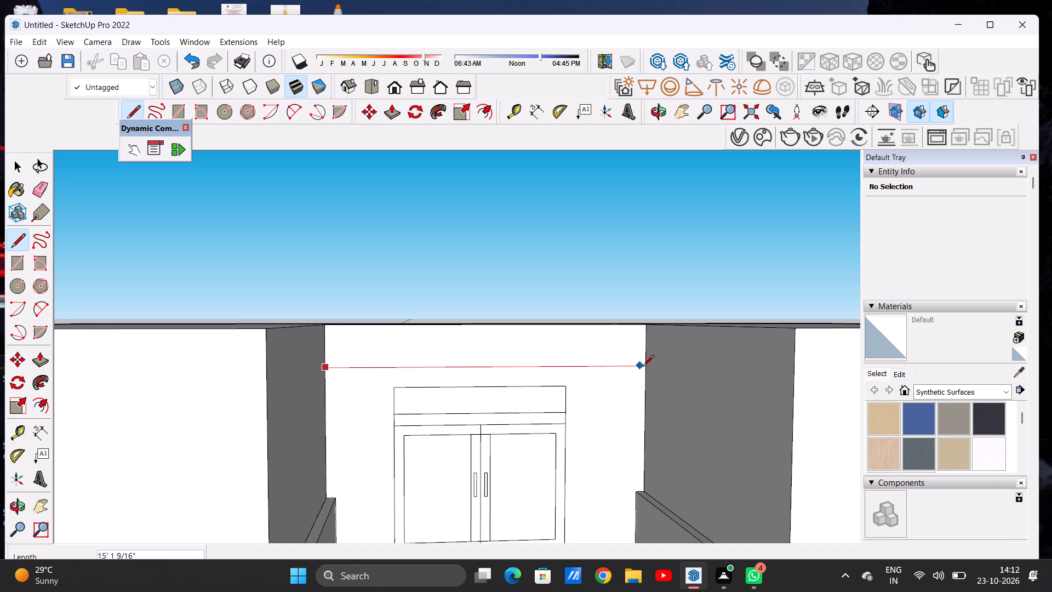
left_click(644, 367)
key("space")
Push/Pull the left end block's upper front face back about 4' 3", leaving a ledge above its lower storey.
scroll(565, 362, "down", 1)
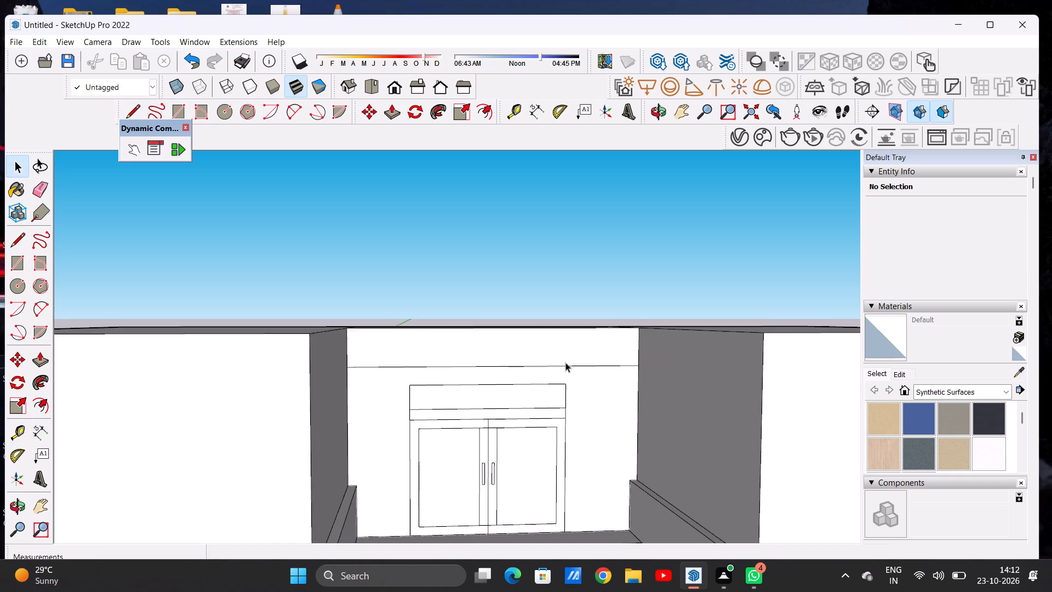
scroll(565, 362, "down", 4)
scroll(210, 405, "down", 3)
middle_click_drag(352, 412, 360, 392)
scroll(360, 392, "up", 3)
middle_click_drag(358, 392, 310, 434)
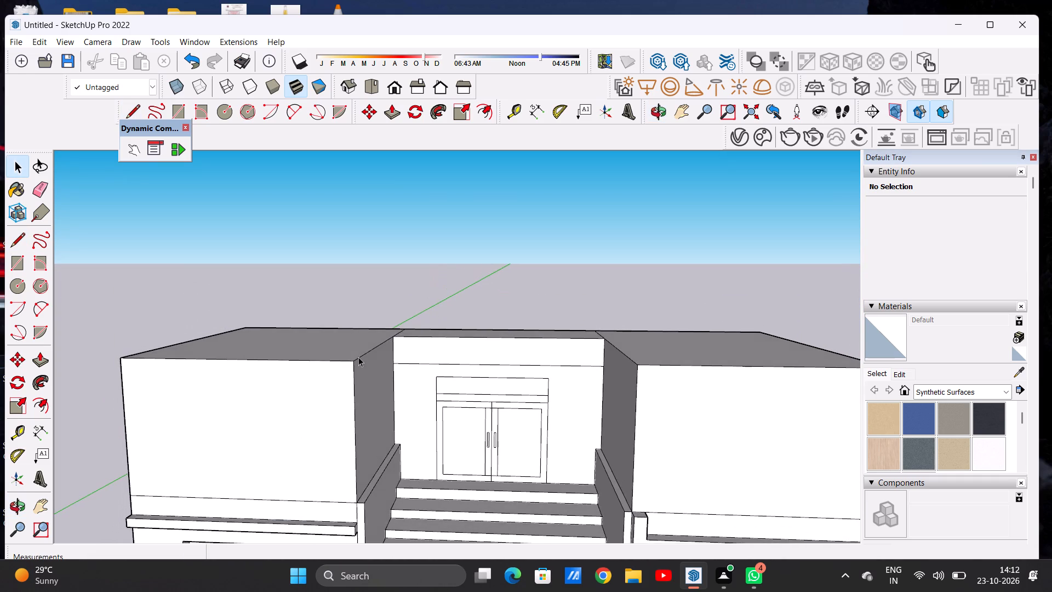
scroll(359, 354, "down", 7)
scroll(338, 430, "up", 1)
key("p")
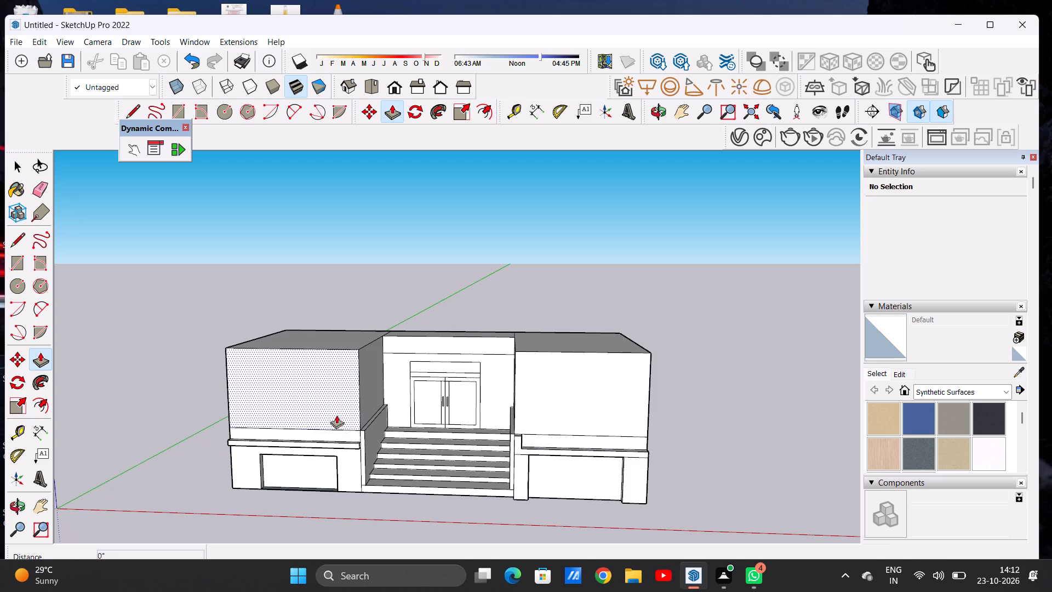
left_click(338, 403)
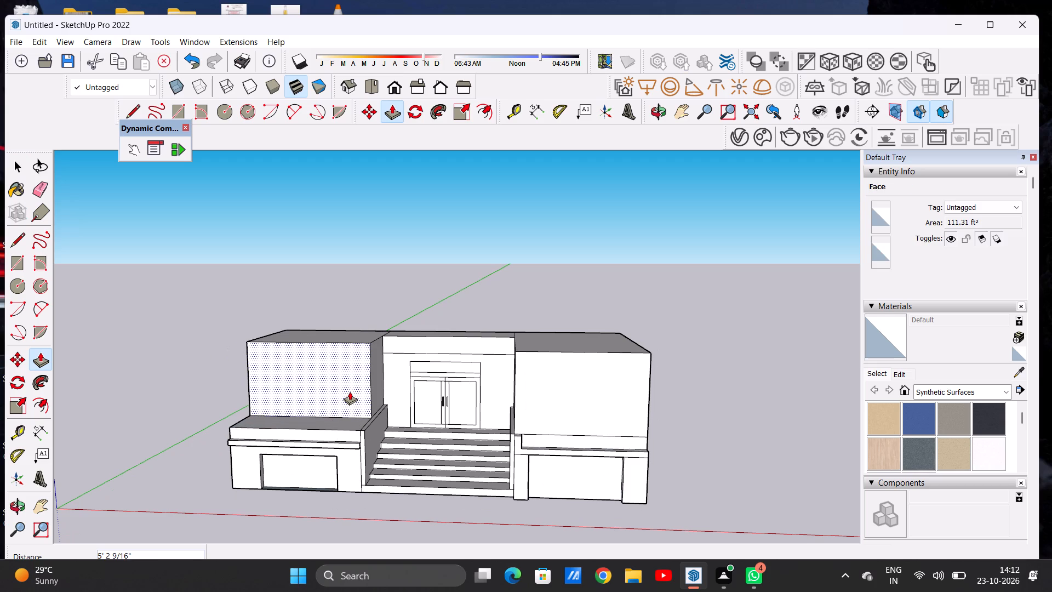
left_click(348, 394)
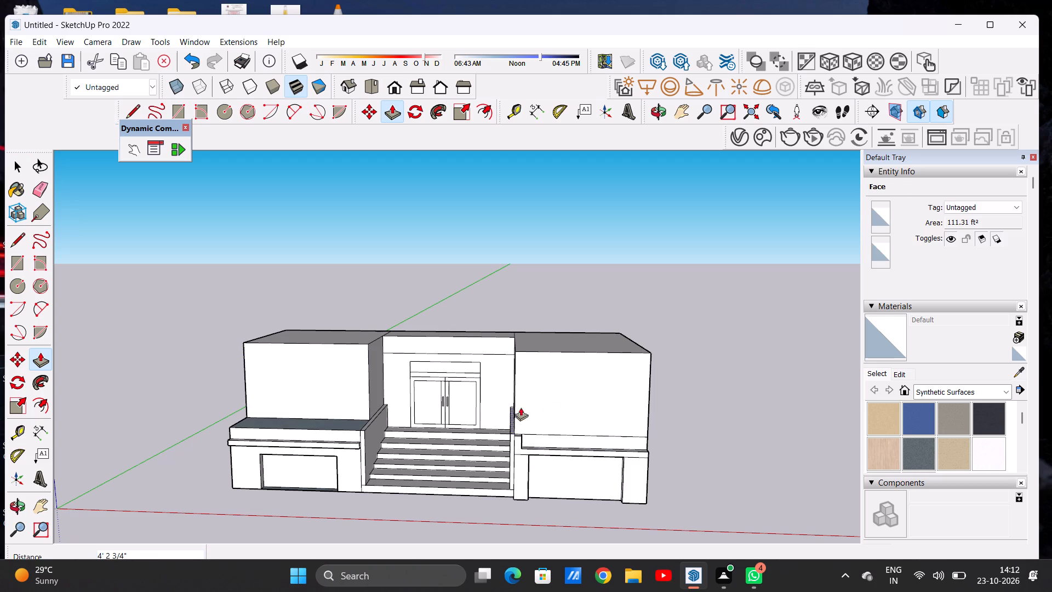
Push/Pull the right end block's upper front face back in line with the left block's recessed face.
left_click(536, 406)
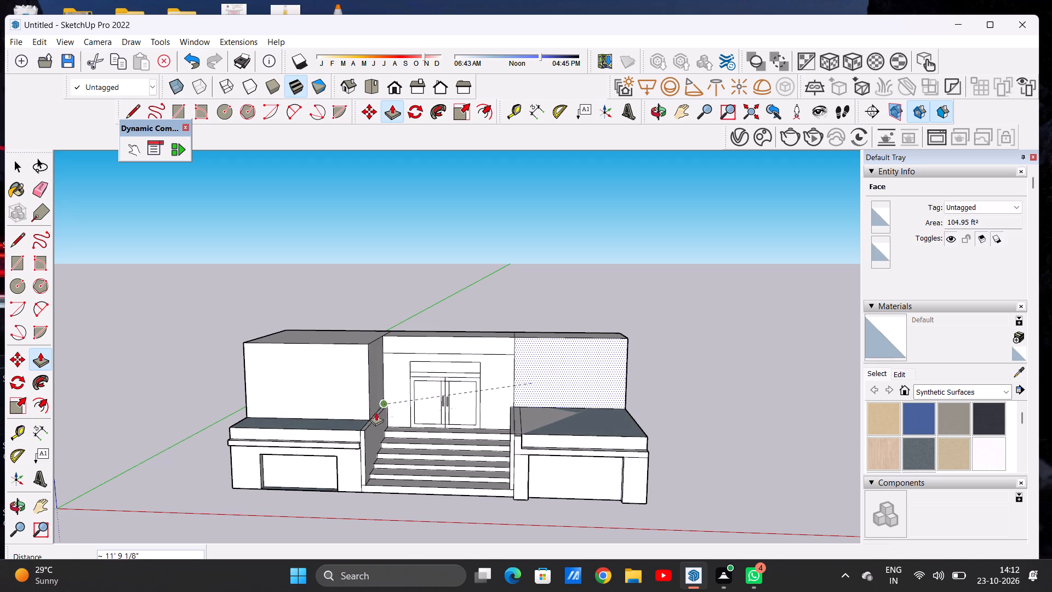
left_click(371, 419)
key("space")
Examine the whole building from the front, both sides and above, including the recessed upper blocks, ledges, steps and entrance.
scroll(450, 397, "down", 6)
middle_click_drag(428, 420, 438, 415)
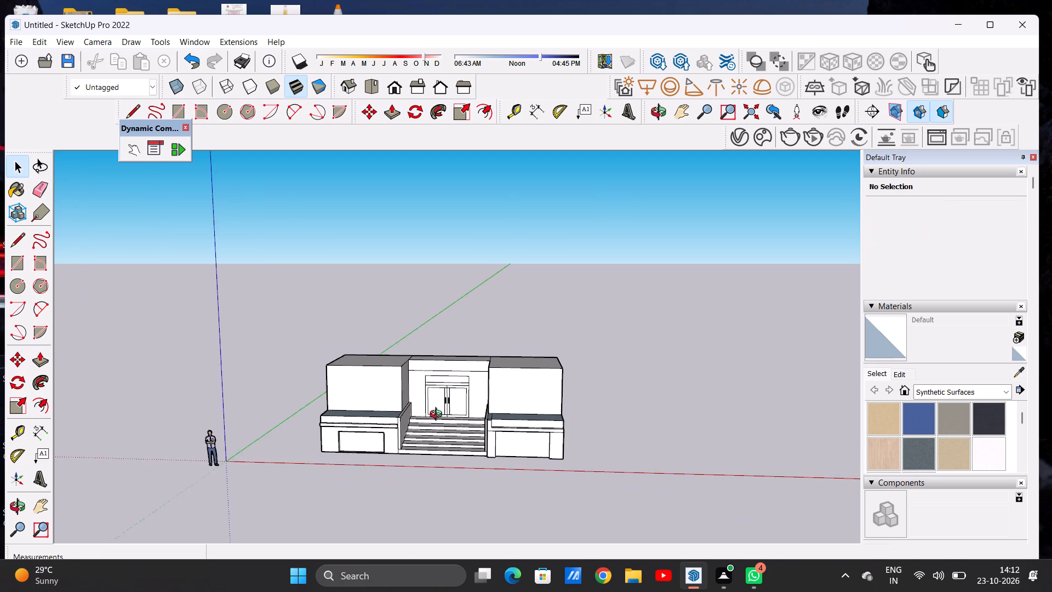
middle_click_drag(438, 415, 456, 385)
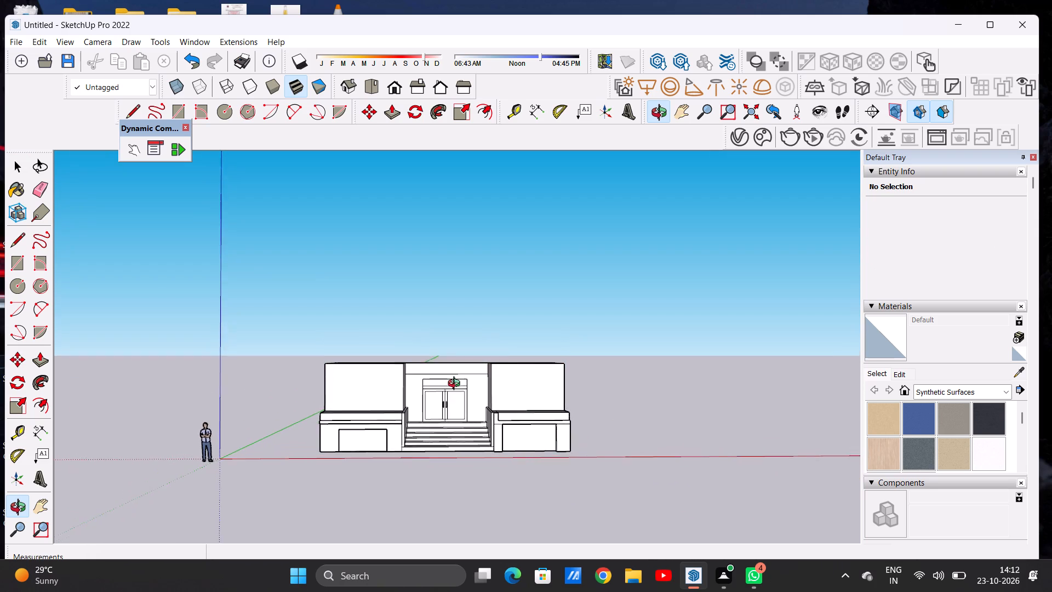
middle_click_drag(456, 385, 468, 394)
scroll(478, 469, "down", 1)
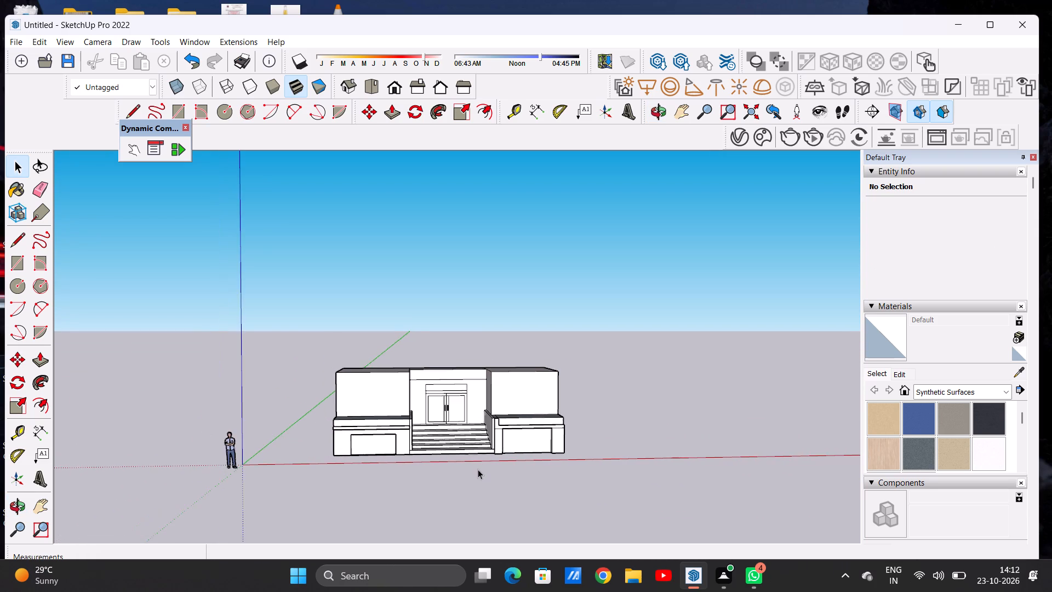
scroll(478, 469, "down", 2)
scroll(486, 442, "up", 2)
scroll(486, 442, "down", 1)
scroll(486, 442, "up", 4)
middle_click_drag(506, 419, 394, 424)
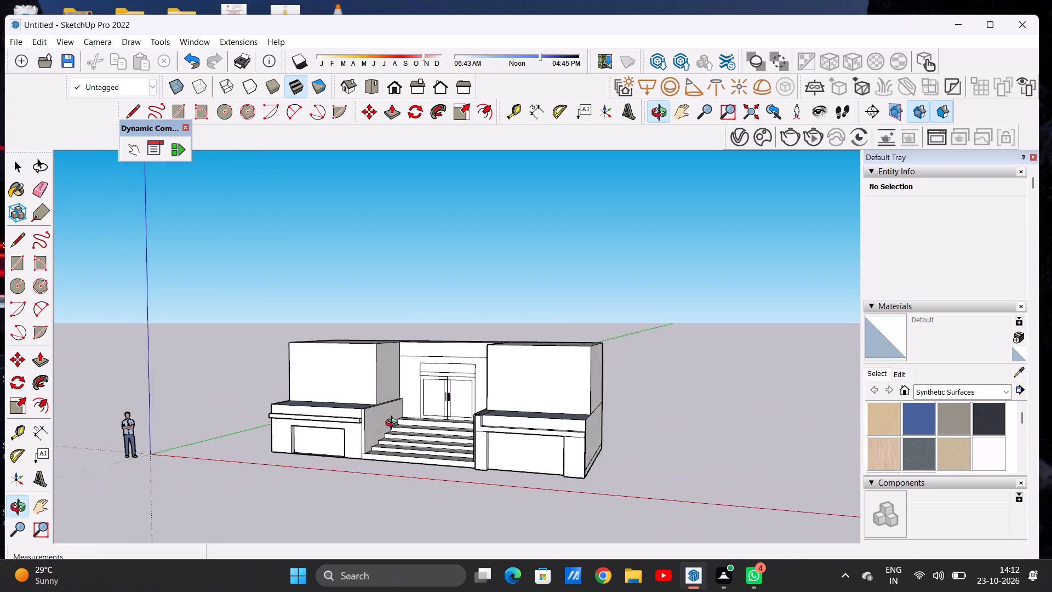
middle_click_drag(394, 424, 499, 403)
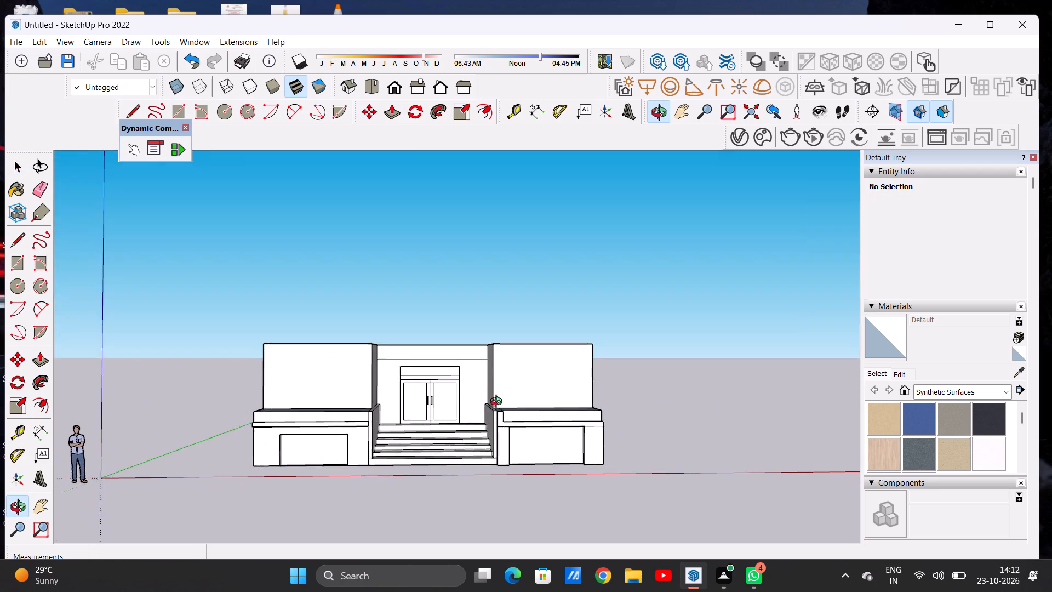
middle_click_drag(499, 403, 457, 514)
scroll(336, 397, "up", 8)
middle_click_drag(345, 431, 423, 404)
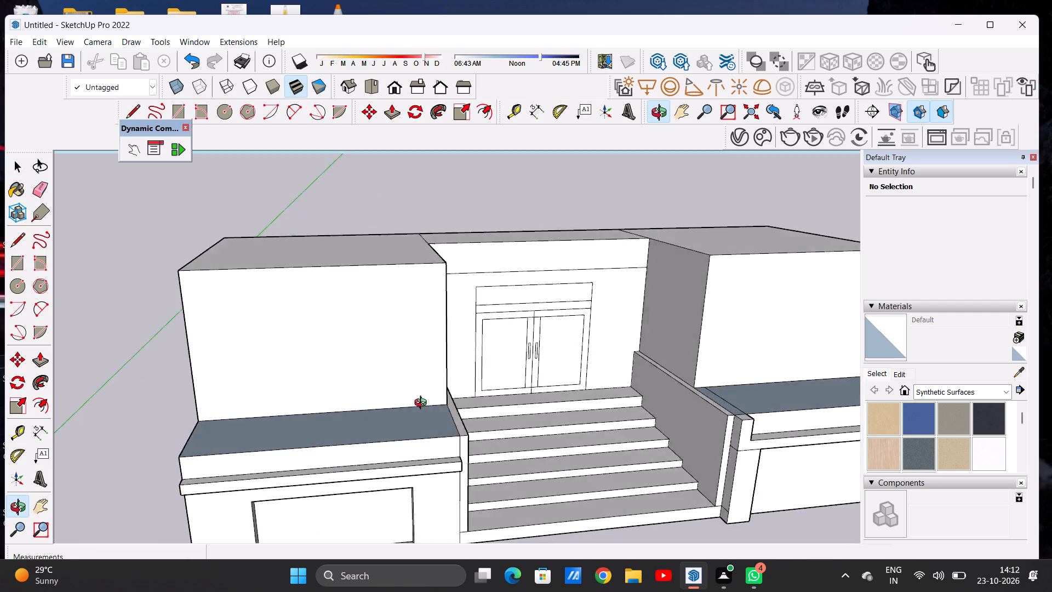
middle_click_drag(423, 404, 541, 384)
middle_click_drag(547, 382, 609, 350)
middle_click_drag(474, 373, 376, 380)
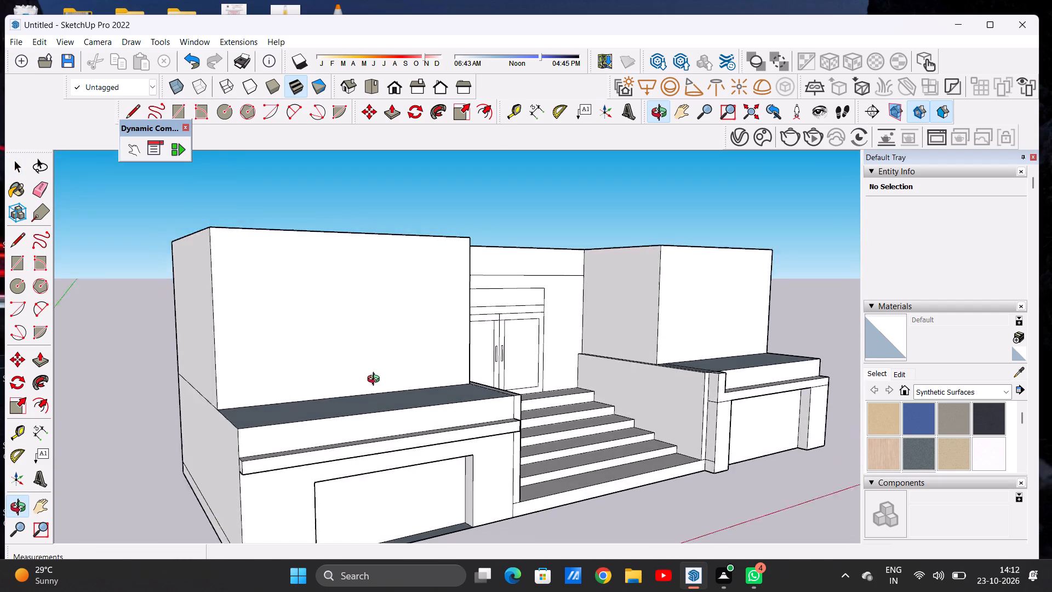
middle_click_drag(376, 380, 294, 364)
scroll(300, 423, "down", 1)
scroll(300, 424, "up", 1)
scroll(300, 424, "down", 10)
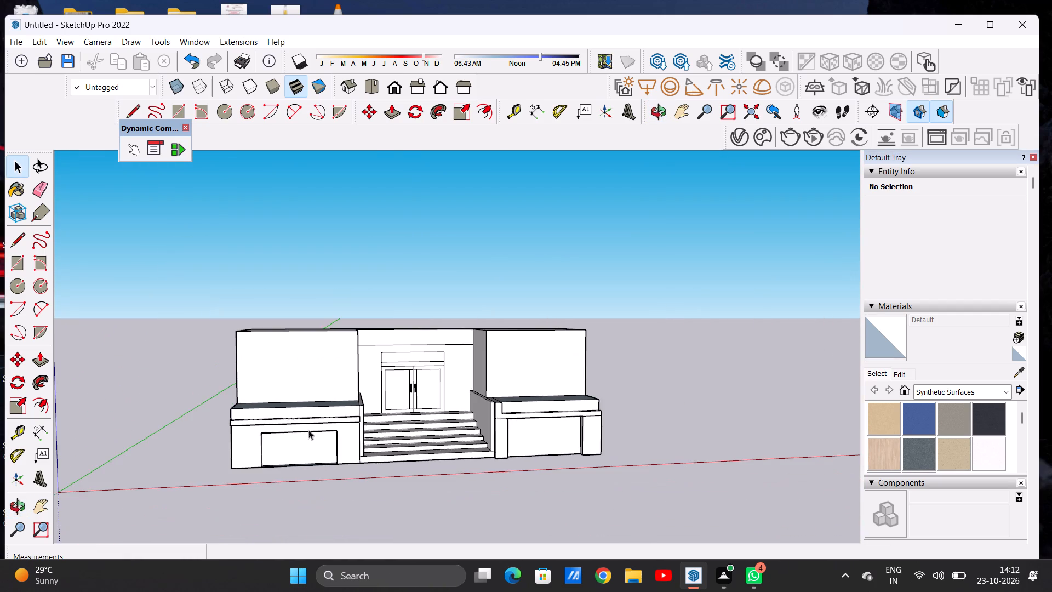
middle_click_drag(345, 426, 323, 395)
scroll(311, 368, "up", 2)
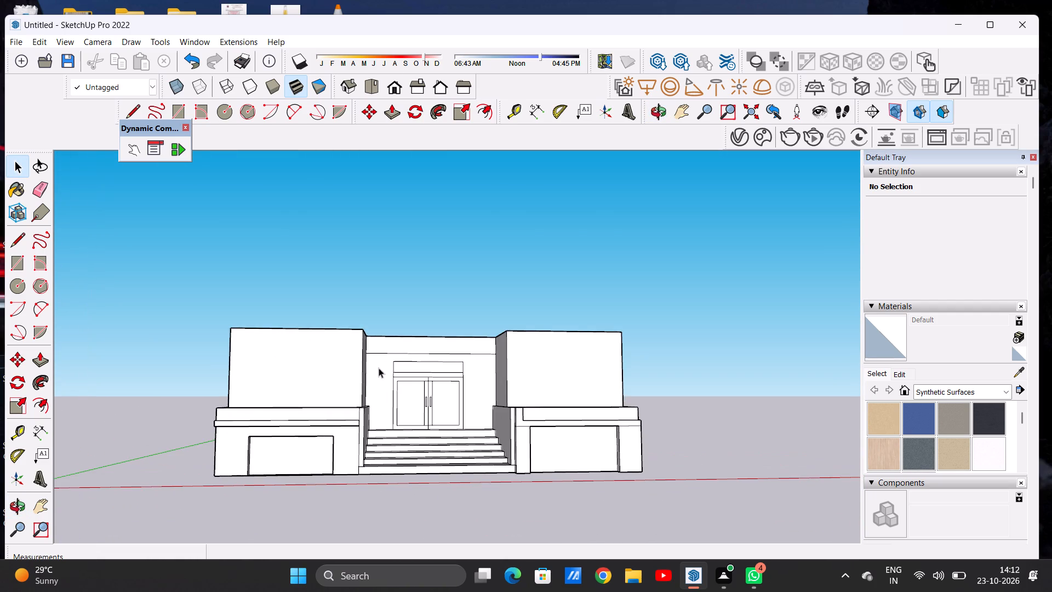
middle_click_drag(377, 368, 265, 380)
middle_click_drag(345, 388, 447, 402)
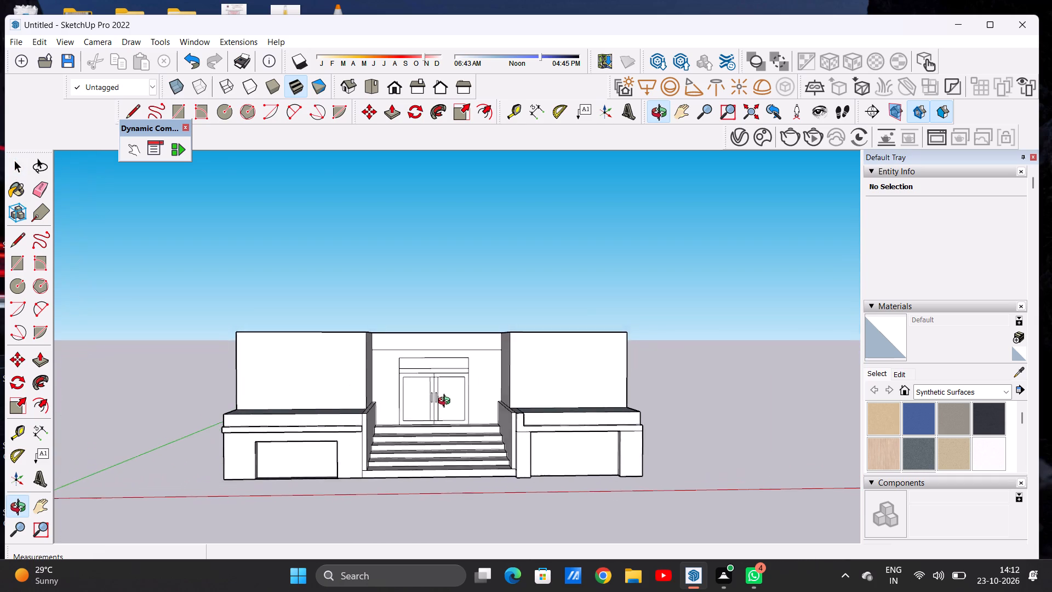
middle_click_drag(447, 402, 439, 388)
scroll(454, 432, "down", 4)
scroll(359, 420, "down", 1)
scroll(359, 420, "up", 7)
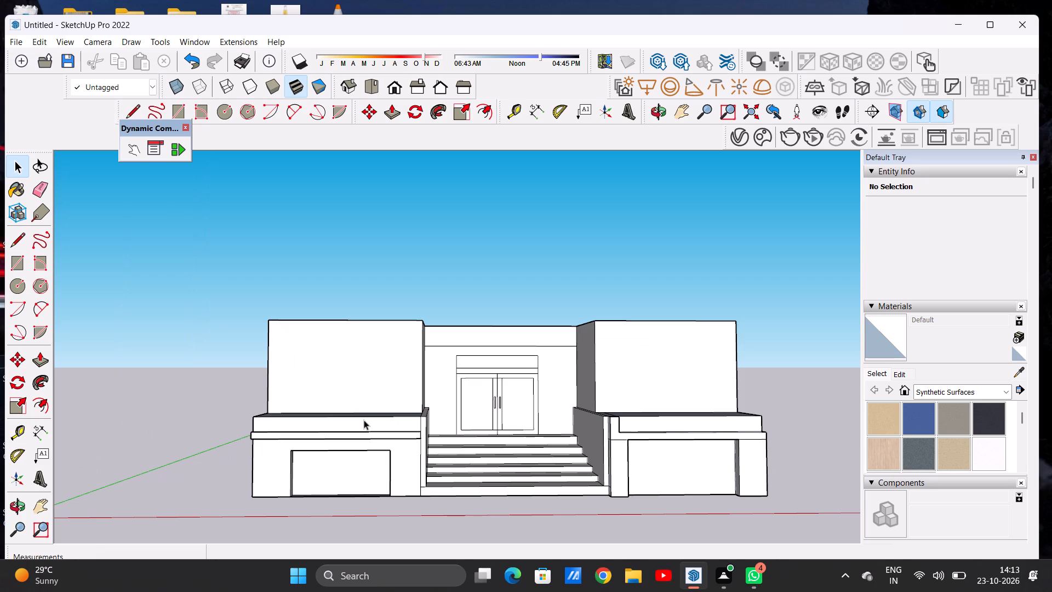
scroll(374, 369, "down", 1)
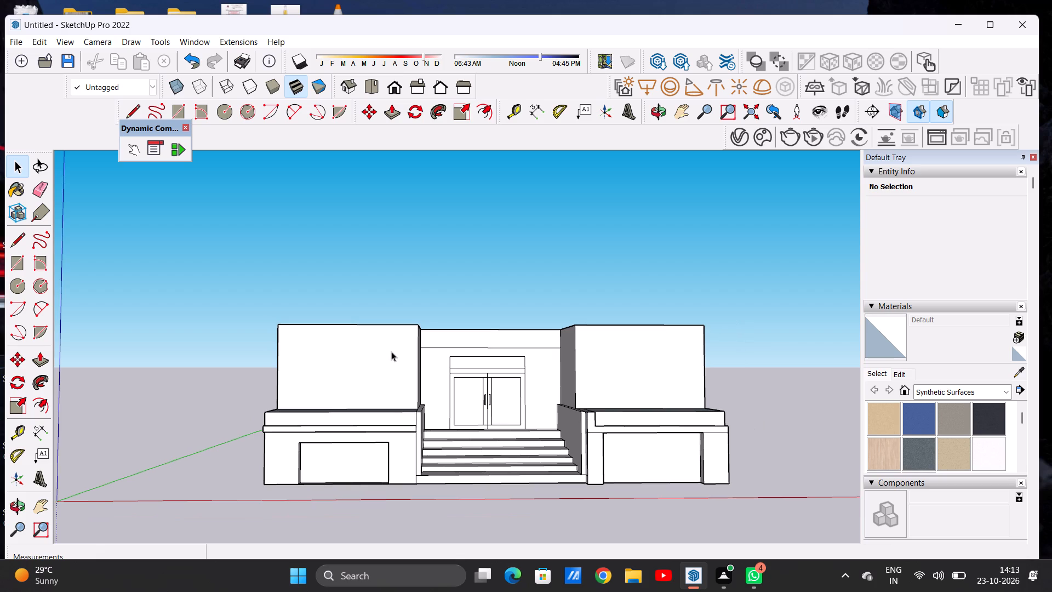
scroll(391, 351, "up", 3)
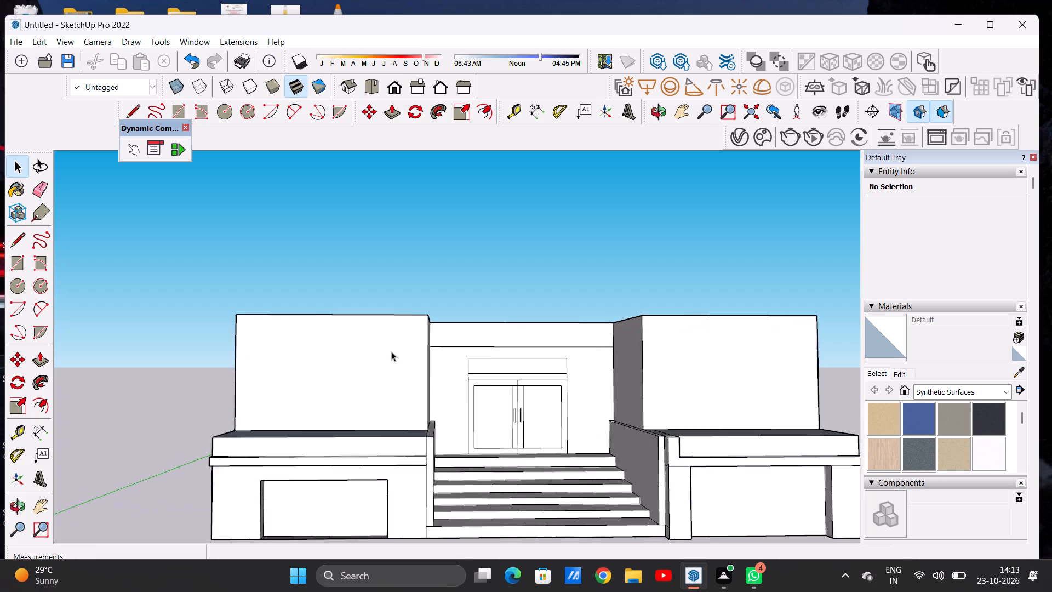
scroll(391, 351, "up", 3)
scroll(383, 348, "down", 4)
middle_click_drag(375, 347, 378, 419)
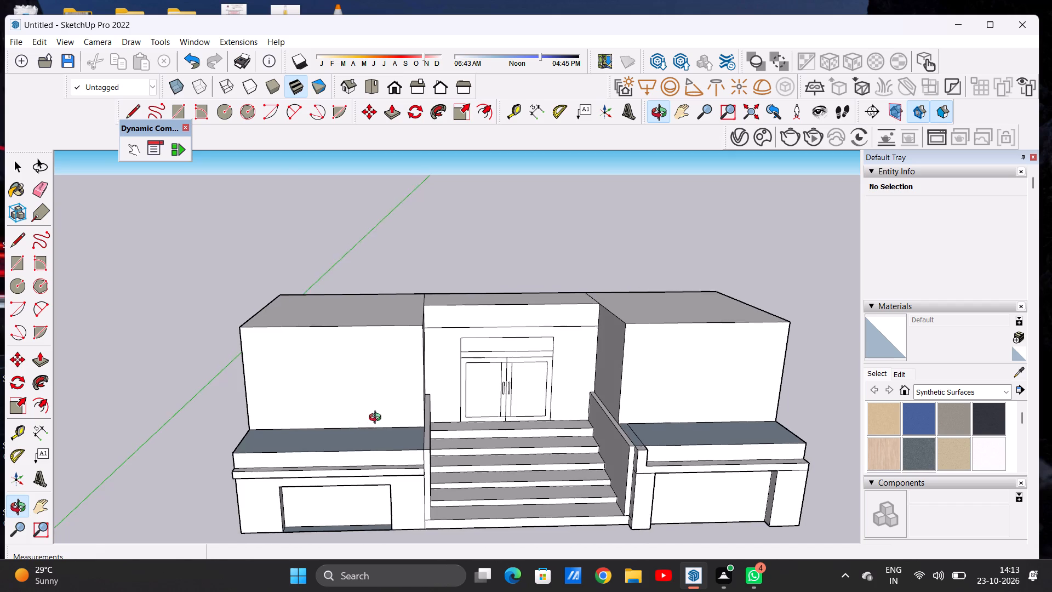
middle_click_drag(378, 419, 376, 413)
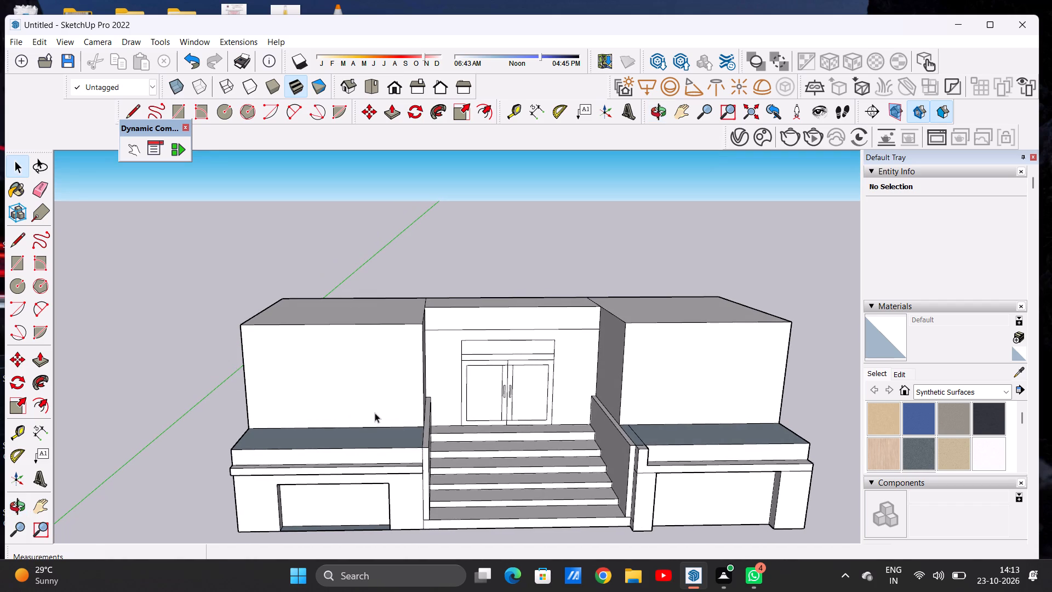
scroll(362, 401, "down", 3)
middle_click_drag(358, 405, 367, 337)
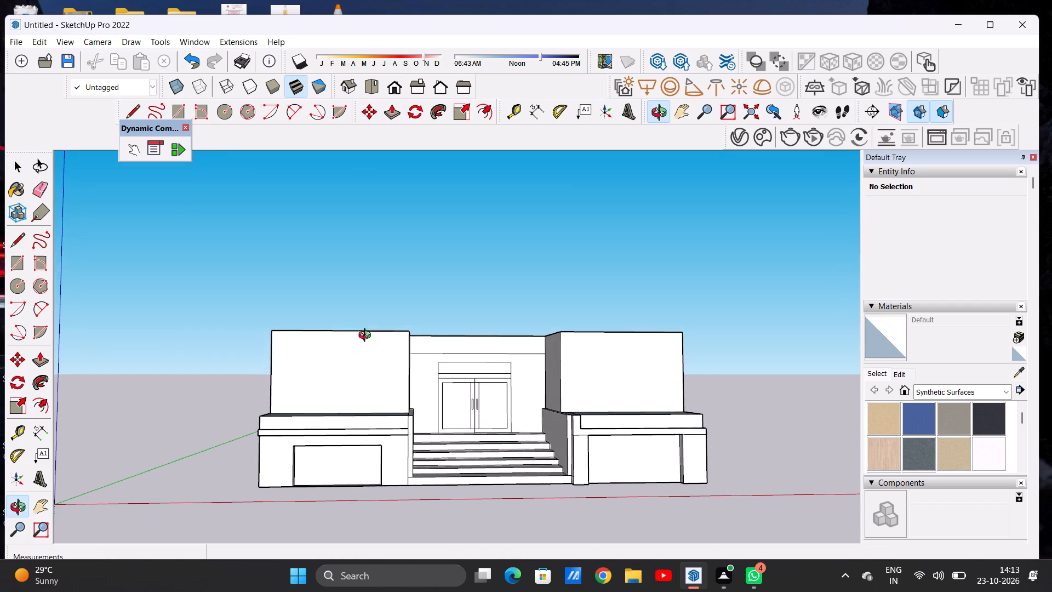
middle_click_drag(367, 337, 358, 348)
scroll(361, 374, "up", 2)
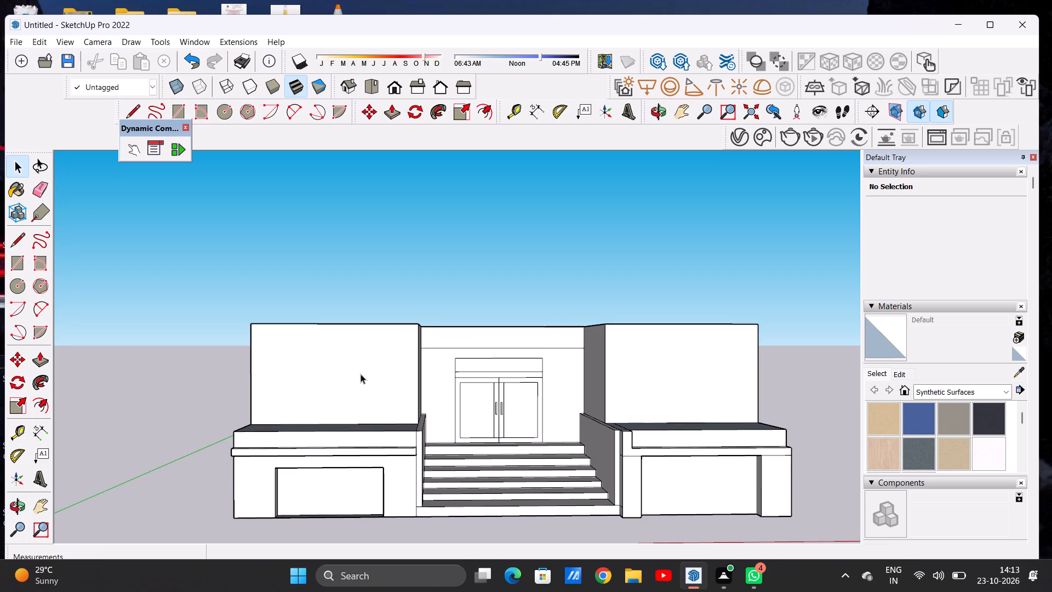
Draw three horizontal lines about 13' 7" long across the left end block's upper front face, spaced below its top edge.
middle_click_drag(381, 371, 397, 360)
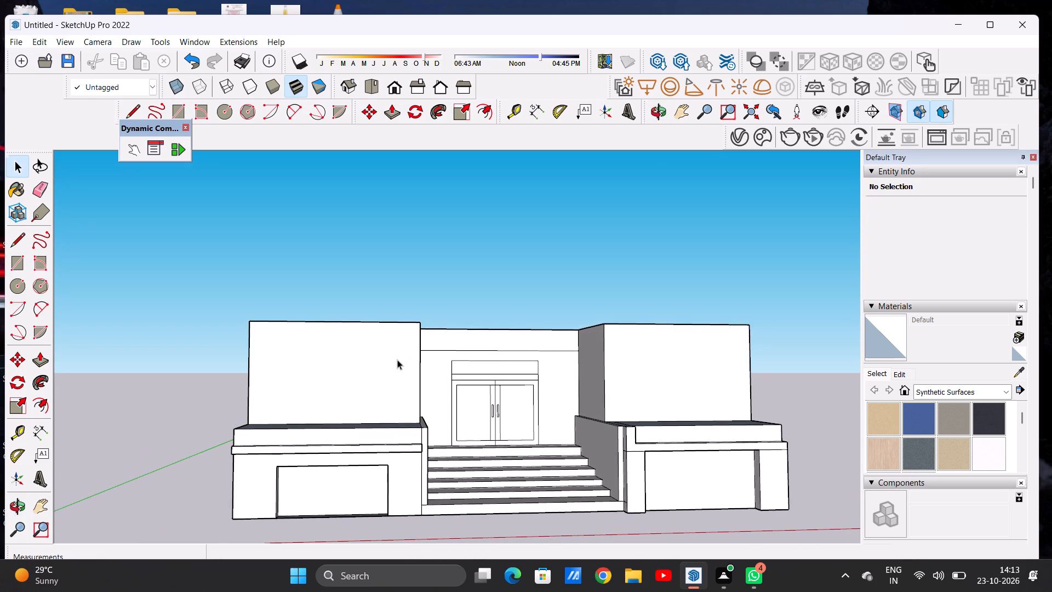
scroll(355, 366, "up", 1)
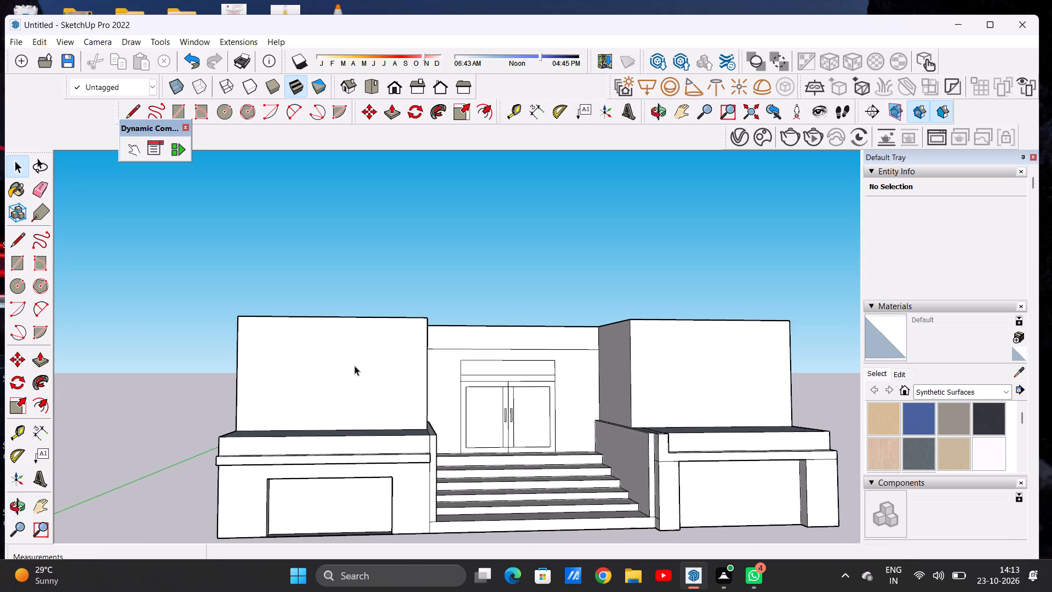
key("l")
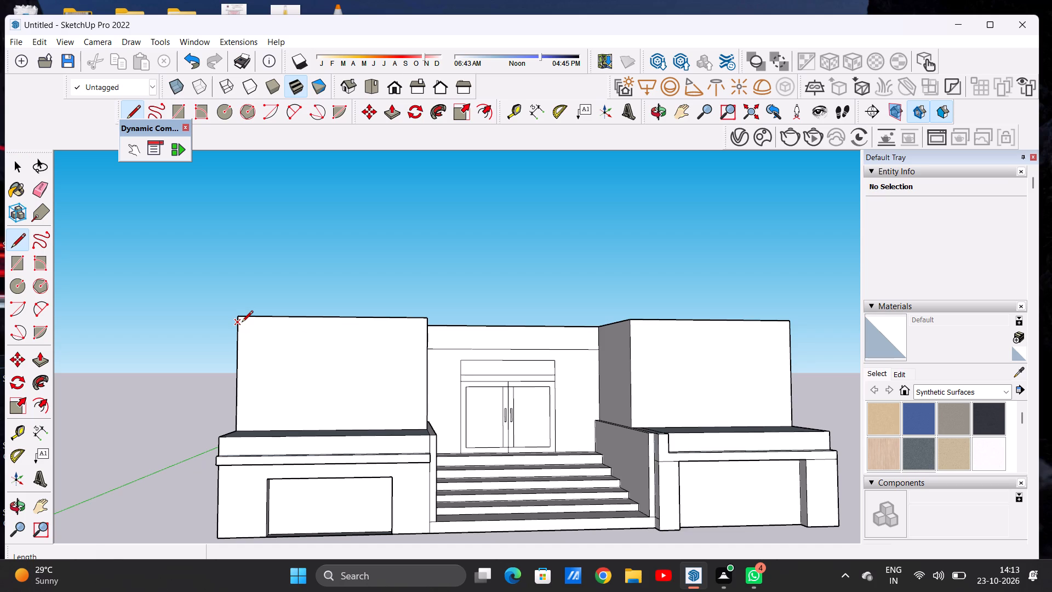
left_click(242, 323)
left_click(430, 326)
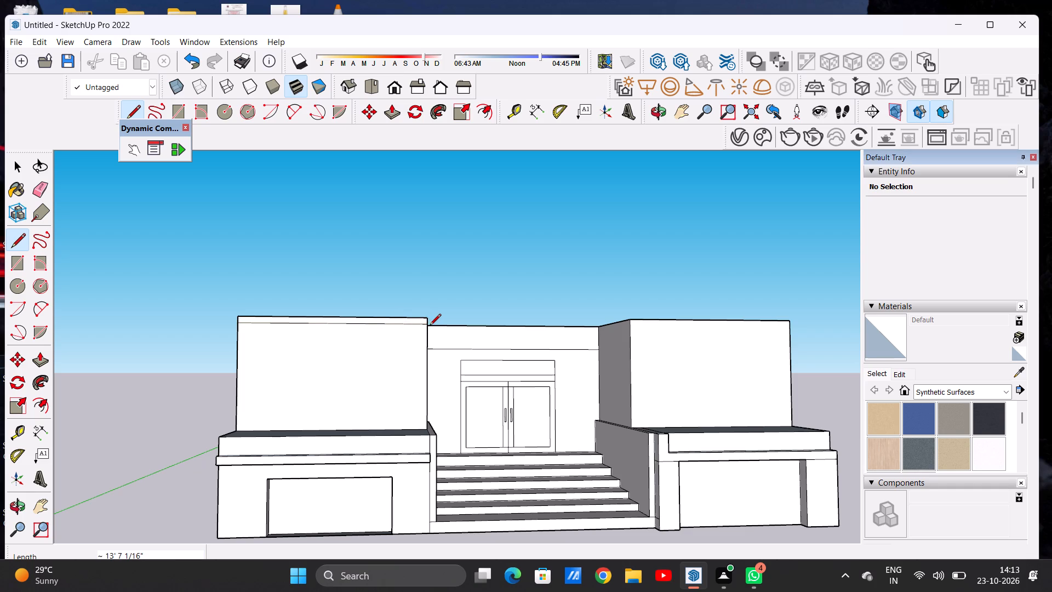
left_click(239, 337)
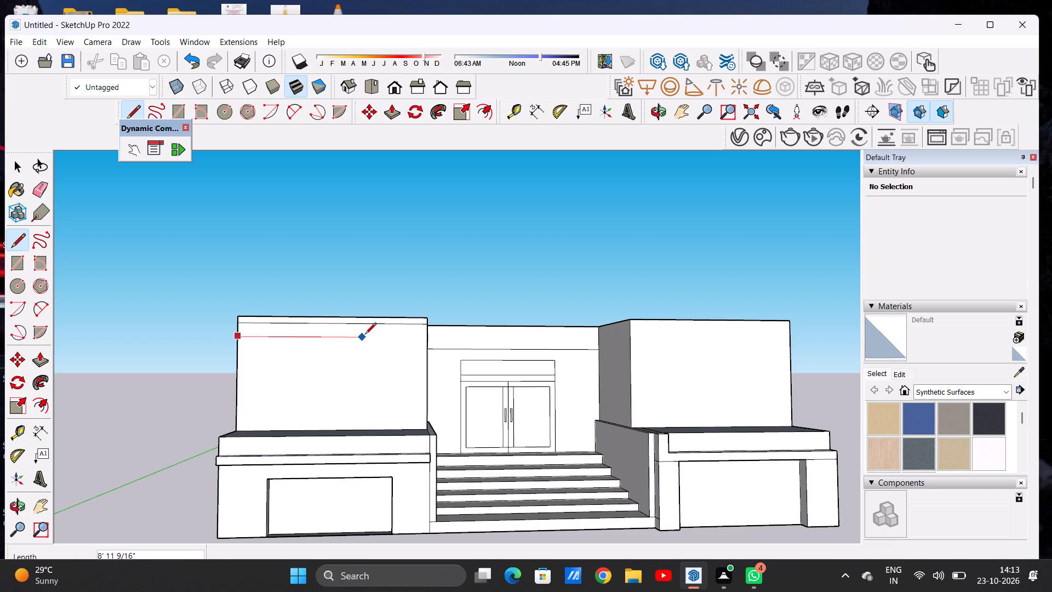
left_click(428, 337)
scroll(424, 353, "up", 2)
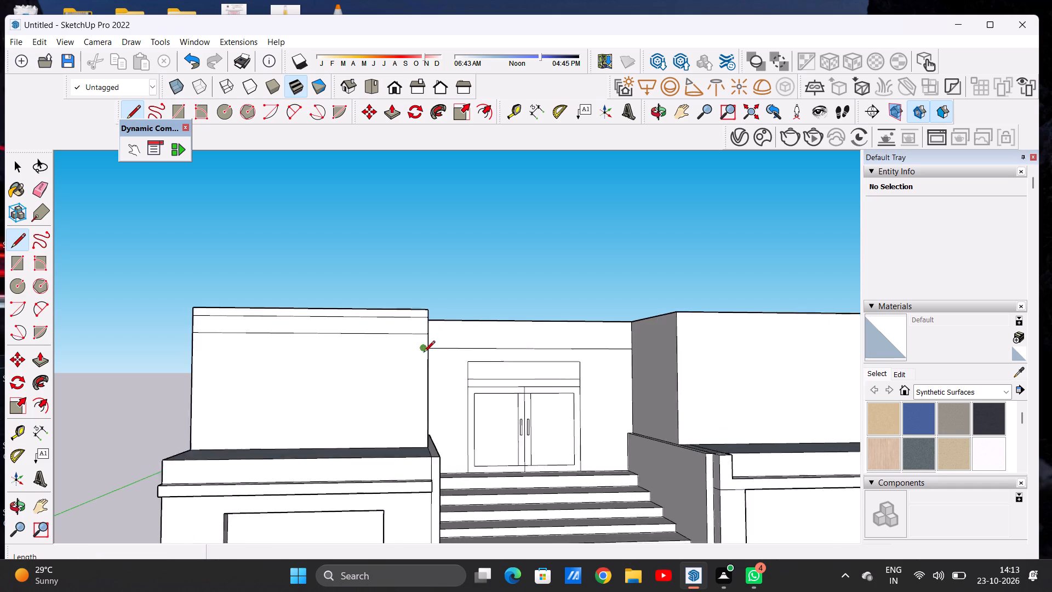
scroll(424, 353, "up", 2)
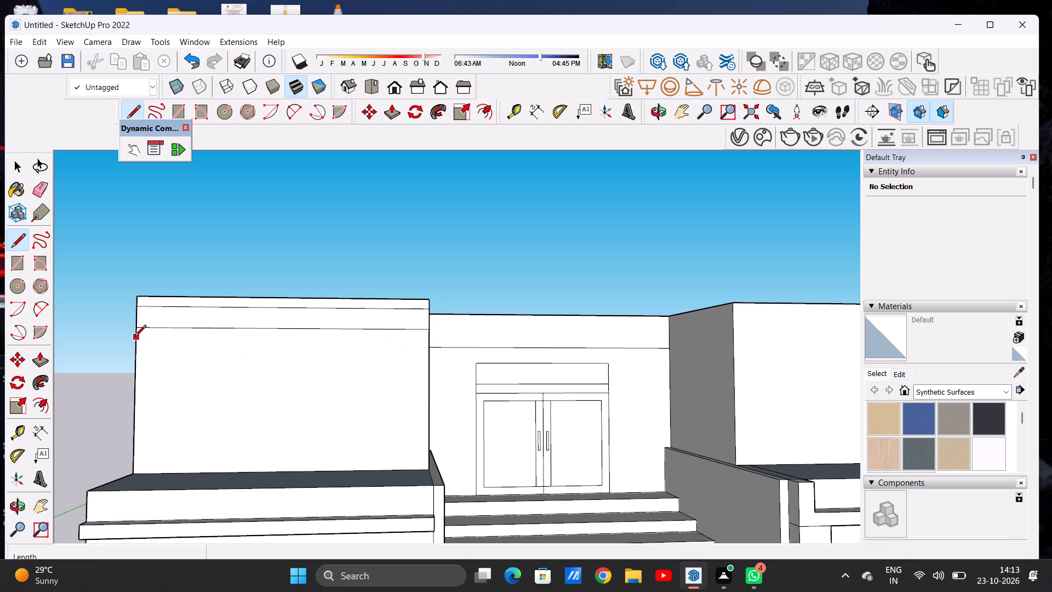
left_click(135, 337)
left_click(432, 339)
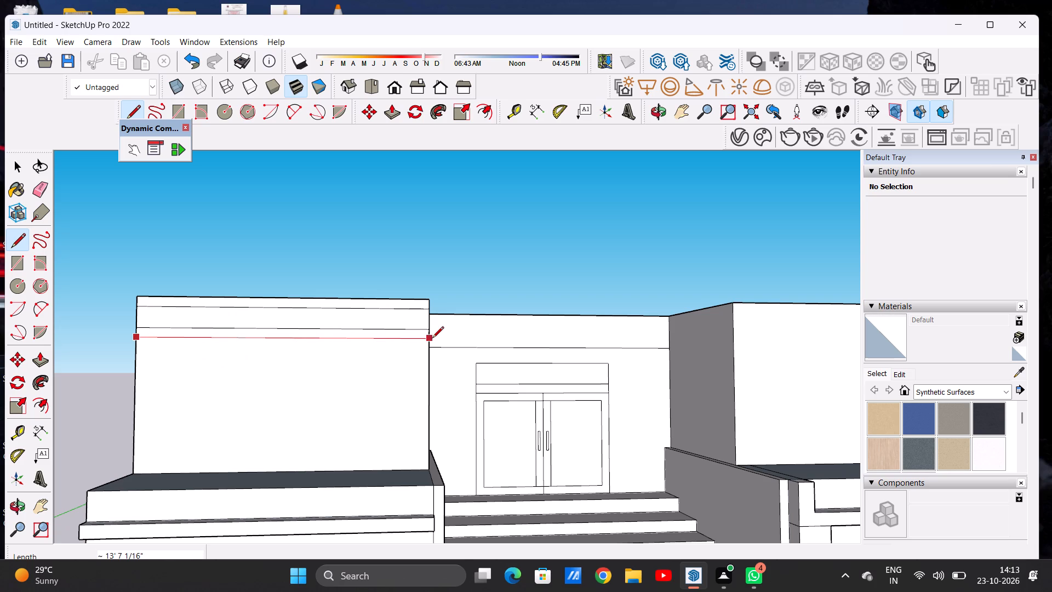
key("space")
Draw a window rectangle of about 39 ft² on the left block's upper front face, below the horizontal lines.
key("r")
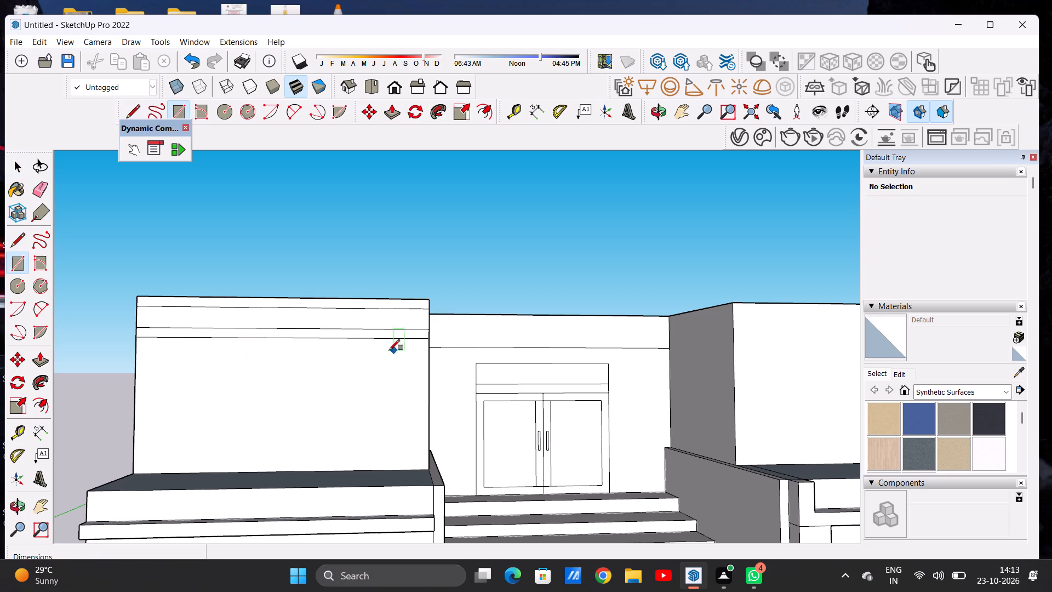
scroll(423, 322, "down", 8)
scroll(388, 362, "down", 1)
scroll(388, 362, "up", 6)
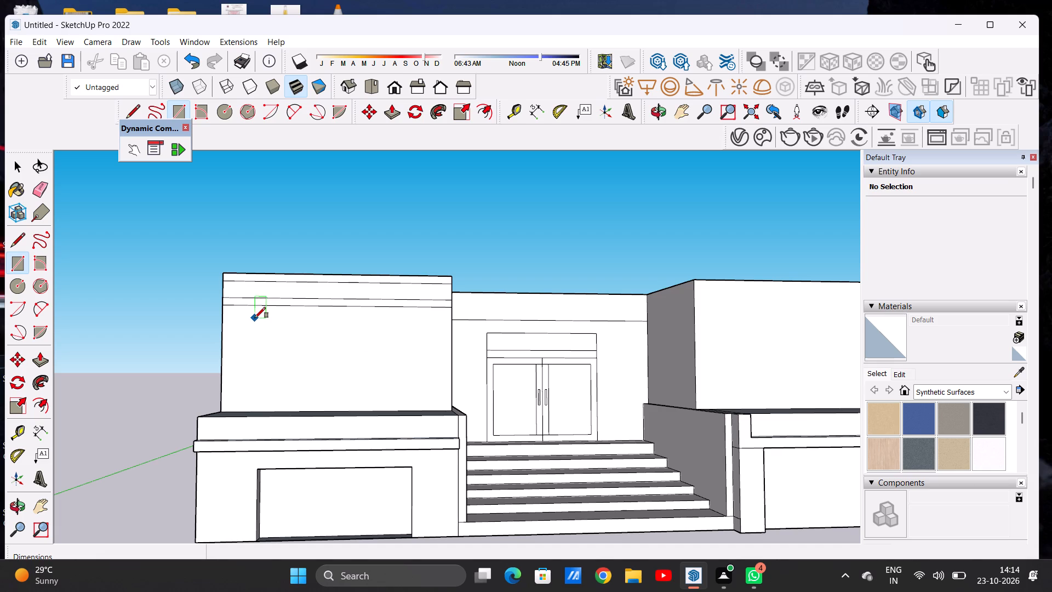
left_click(255, 318)
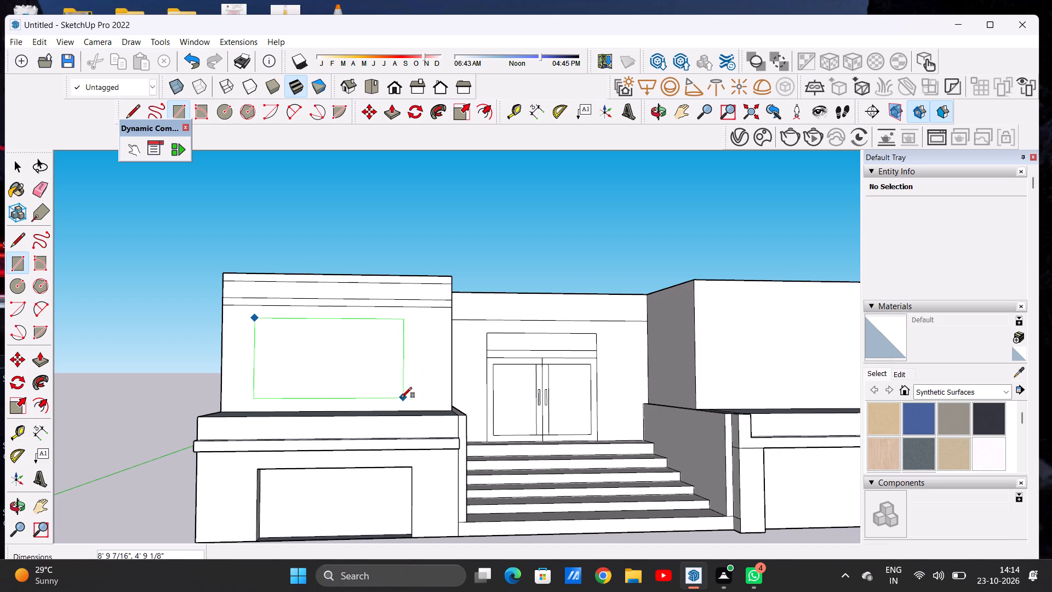
left_click(386, 400)
key("space")
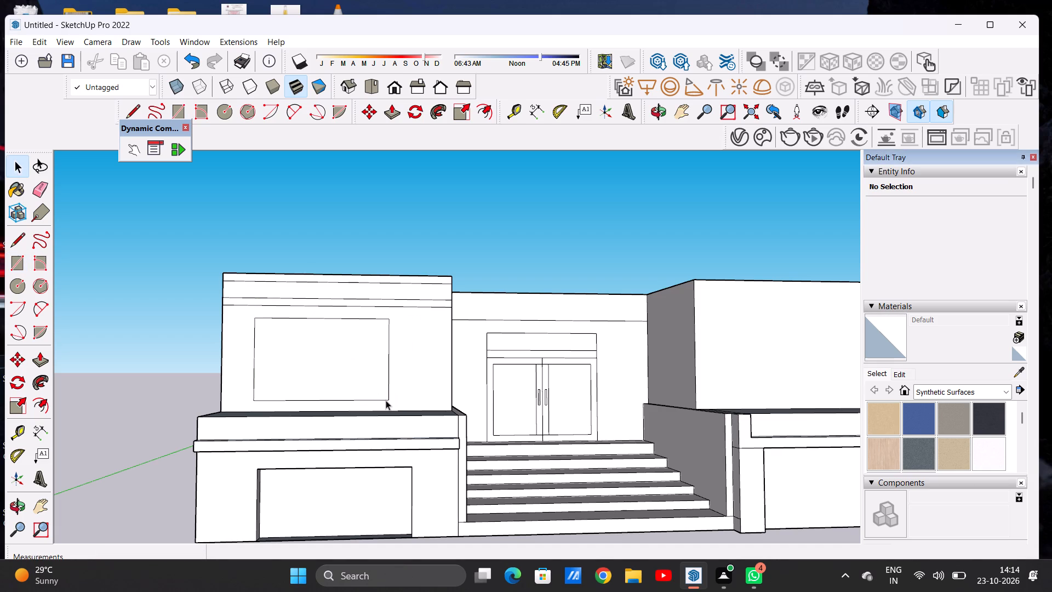
Move the window rectangle with its edges horizontally about 11" toward the central steps to centre it on the face.
double_click(369, 380)
key("m")
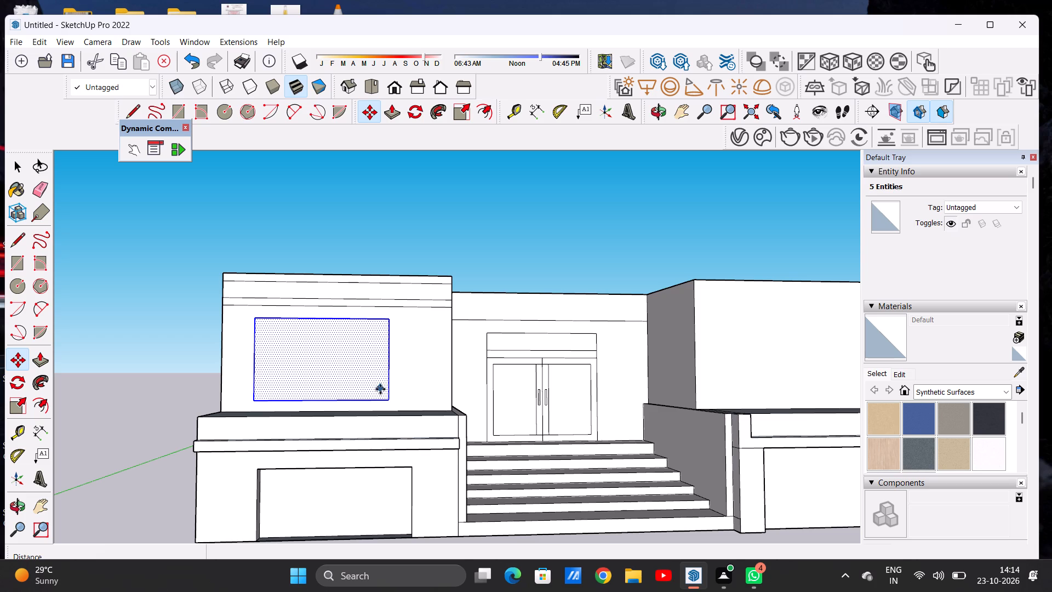
left_click(389, 396)
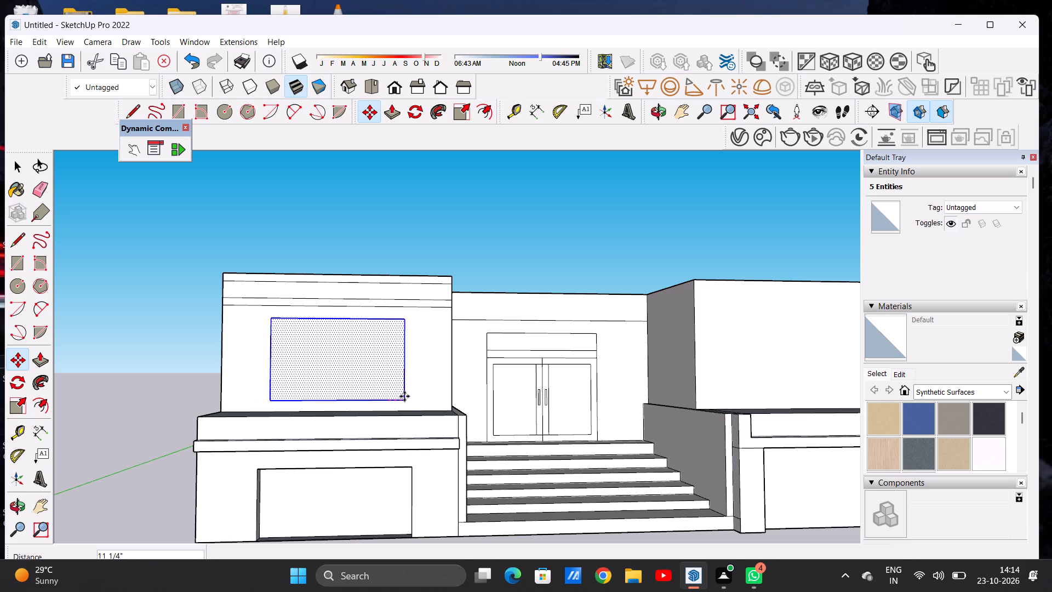
left_click(404, 396)
key("space")
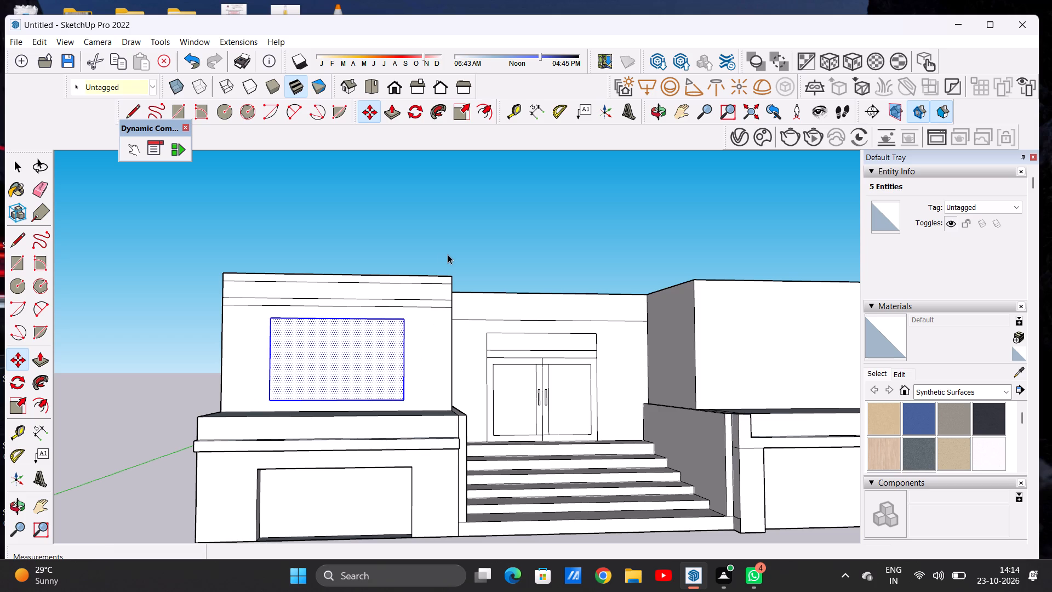
left_click(448, 253)
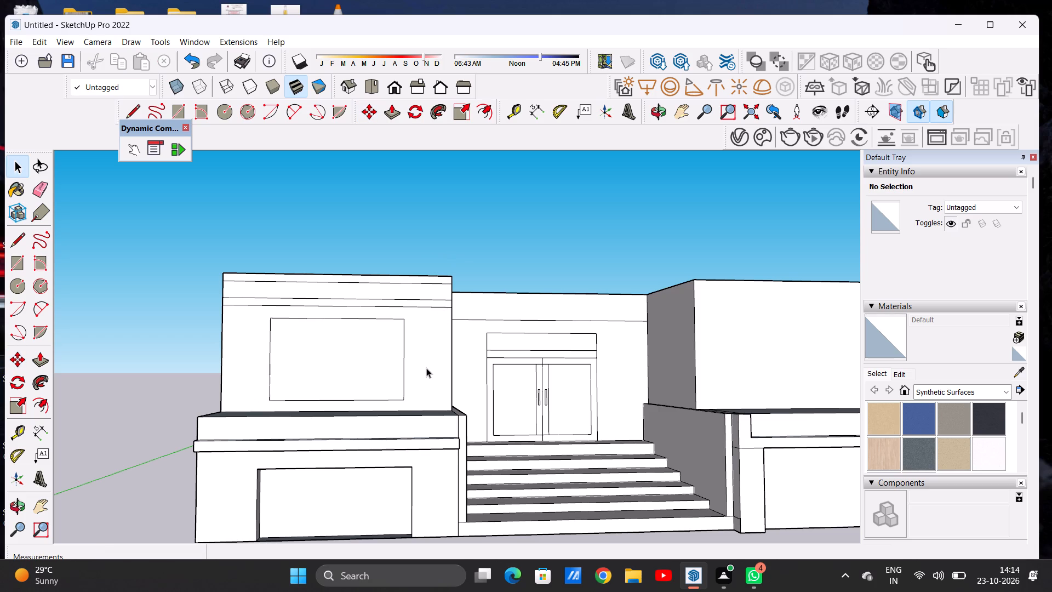
Offset the window rectangle's outline inward by about 5" to form a frame.
scroll(334, 383, "down", 6)
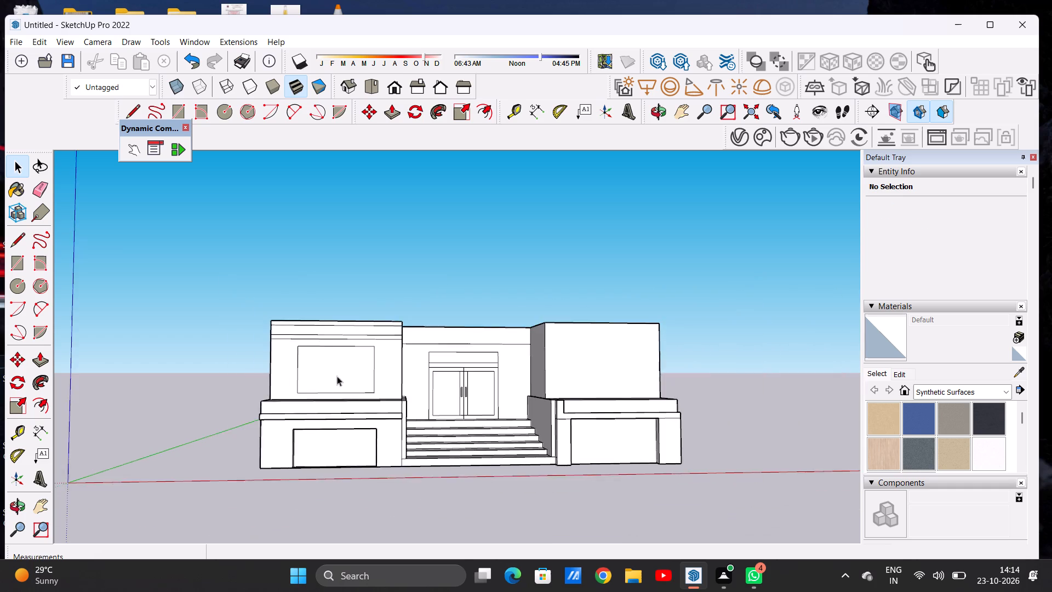
scroll(352, 369, "up", 8)
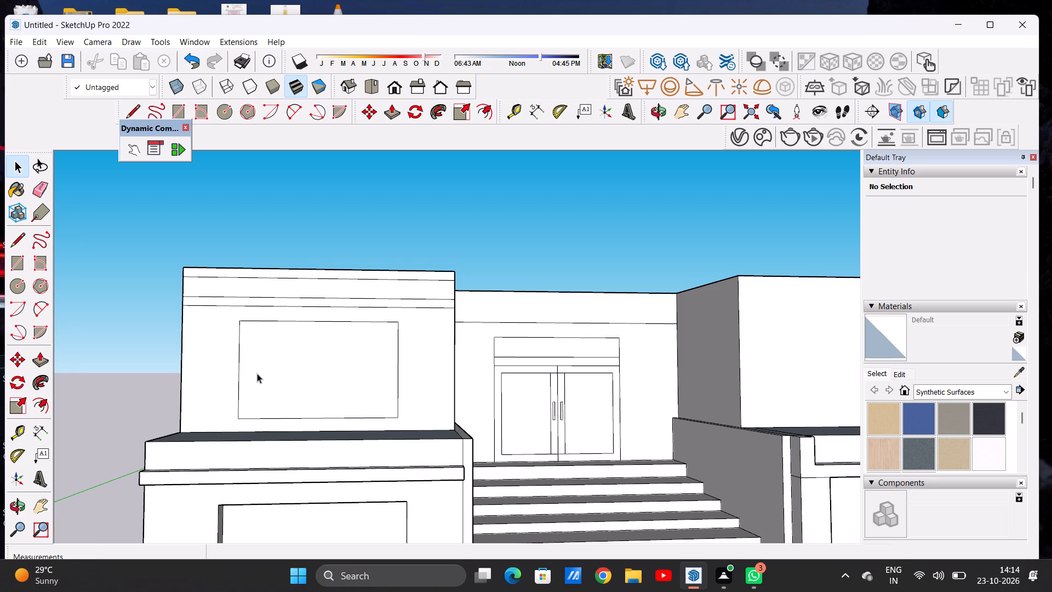
scroll(277, 371, "down", 1)
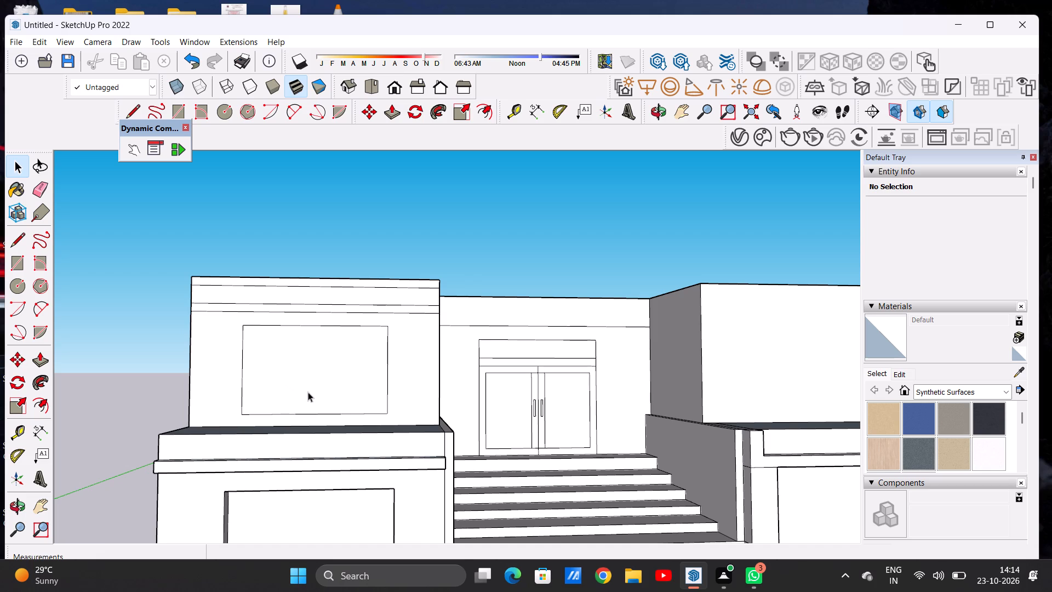
scroll(308, 392, "up", 2)
scroll(271, 387, "down", 5)
scroll(299, 389, "up", 2)
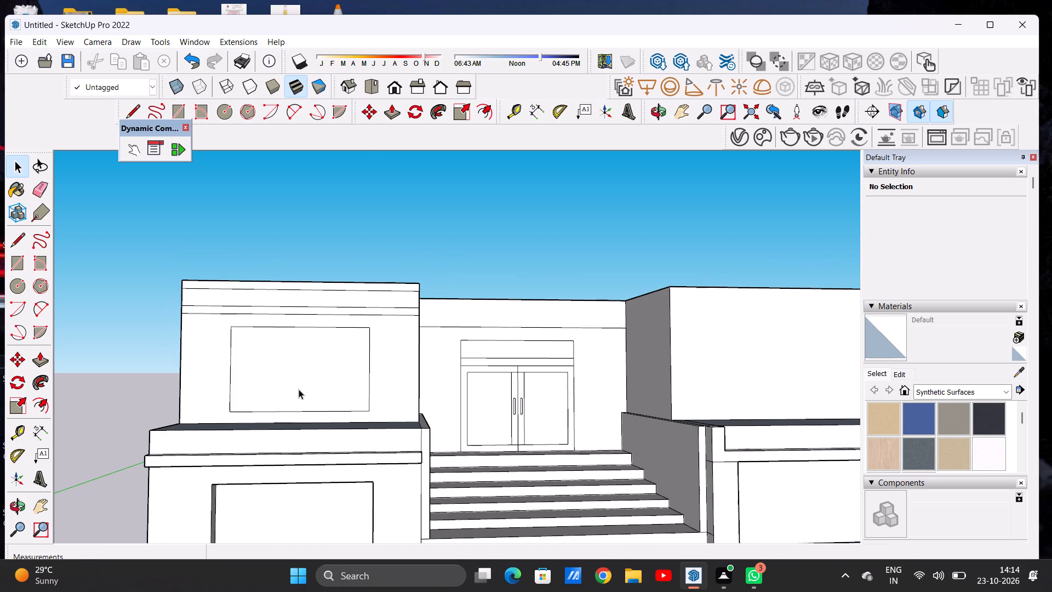
type("OG")
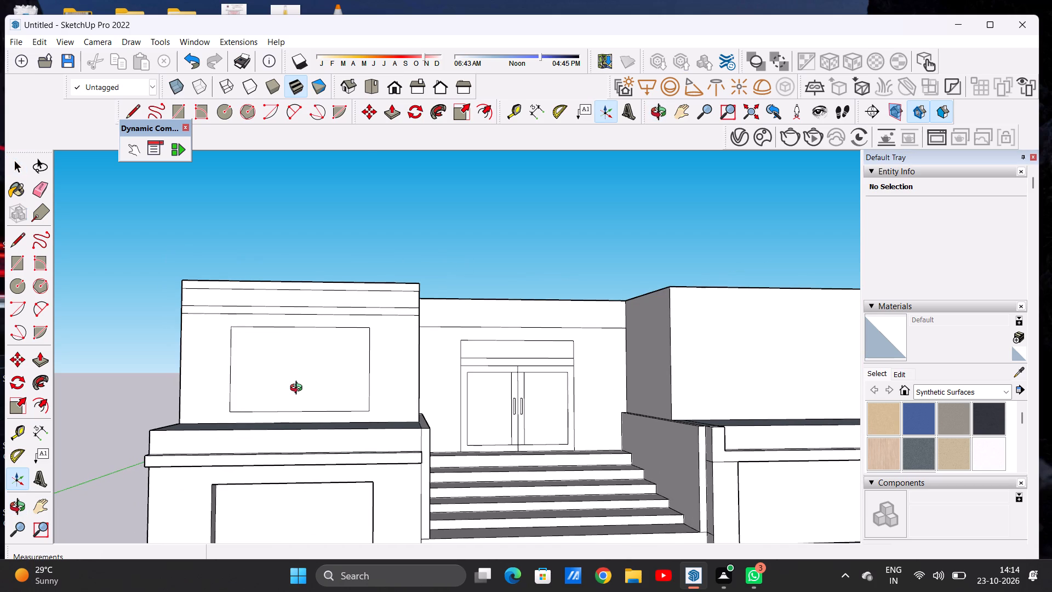
key("BackSpace")
type("OF")
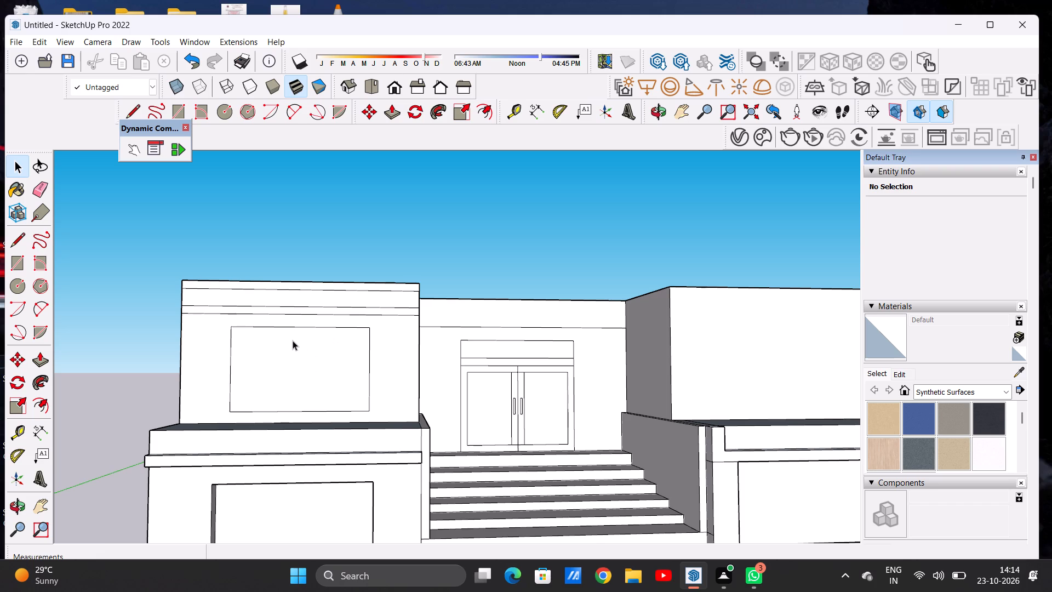
type("OF")
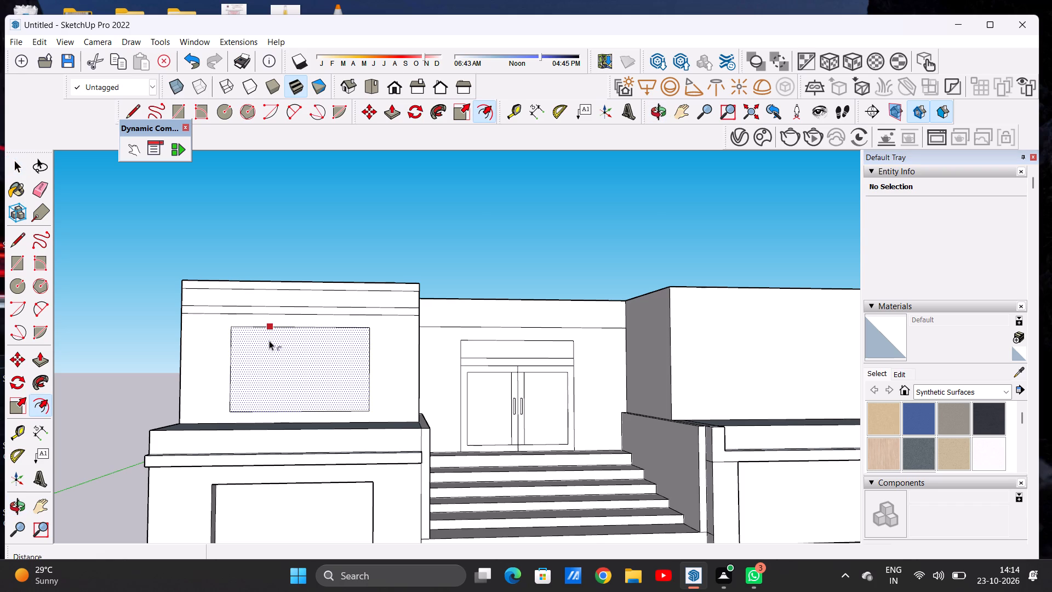
left_click(269, 340)
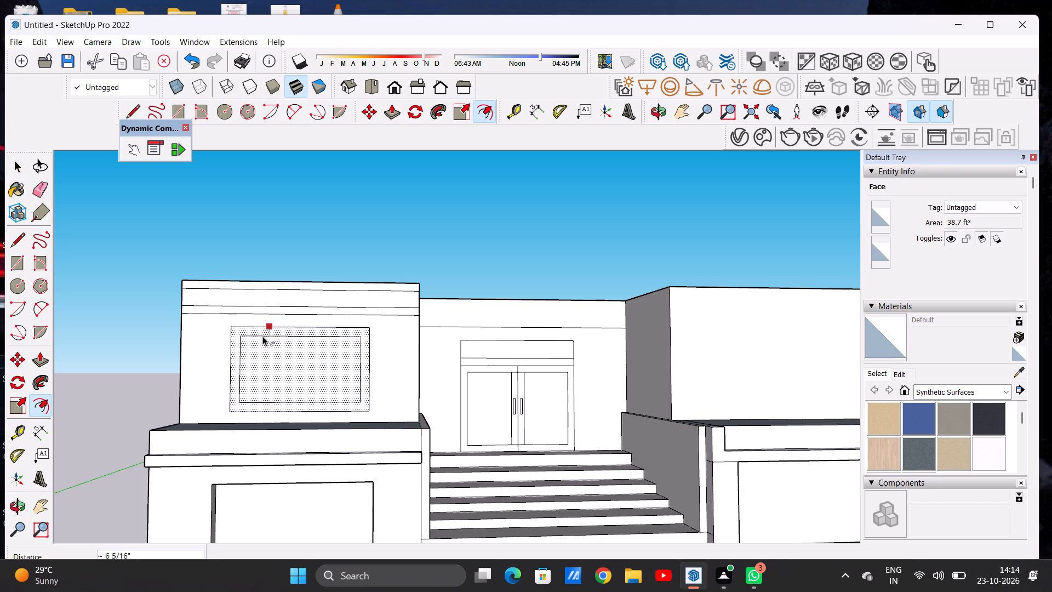
left_click(262, 334)
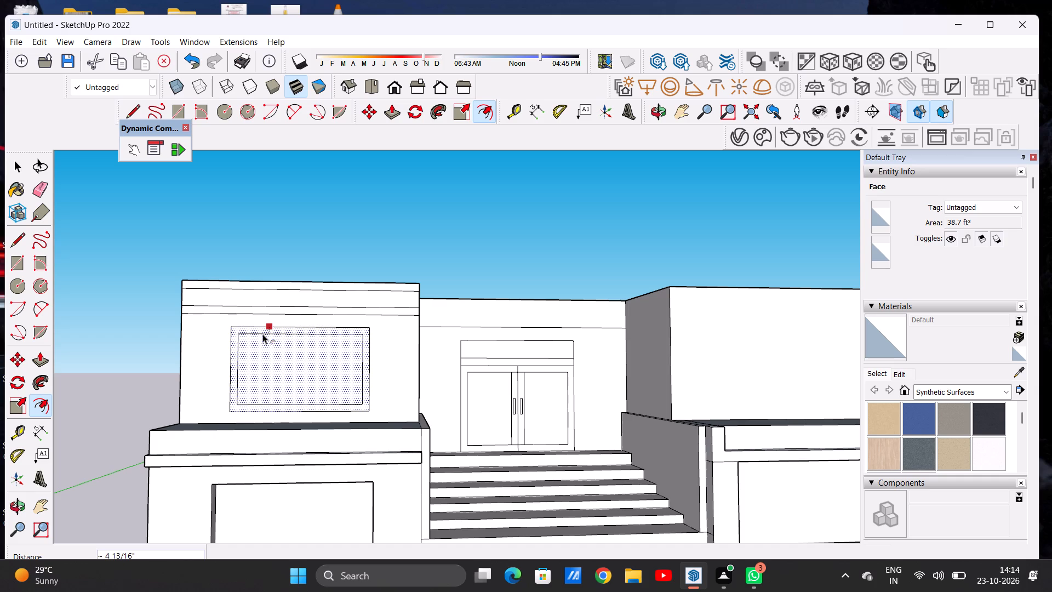
key("space")
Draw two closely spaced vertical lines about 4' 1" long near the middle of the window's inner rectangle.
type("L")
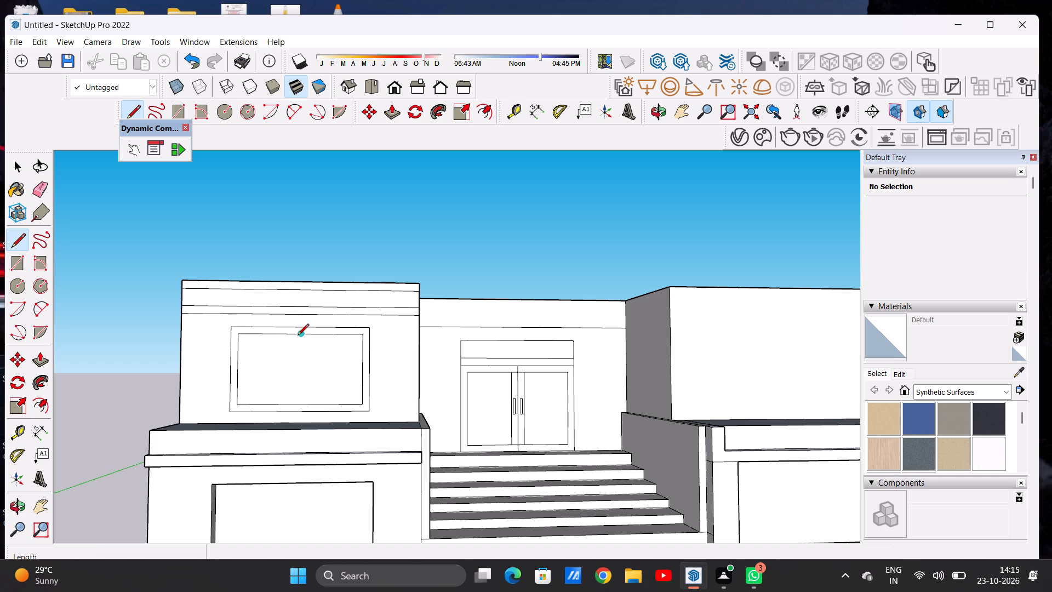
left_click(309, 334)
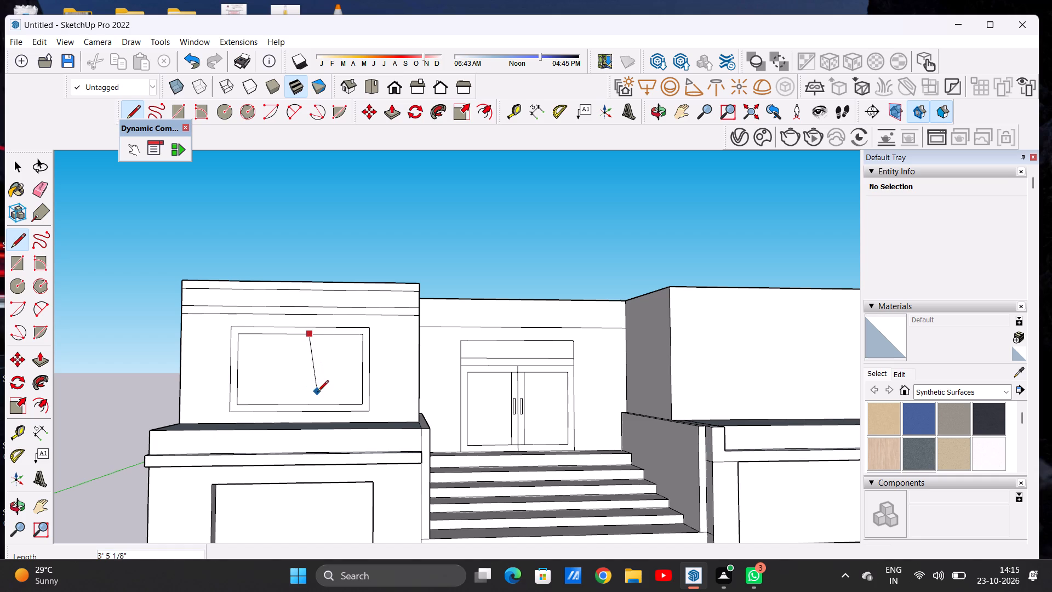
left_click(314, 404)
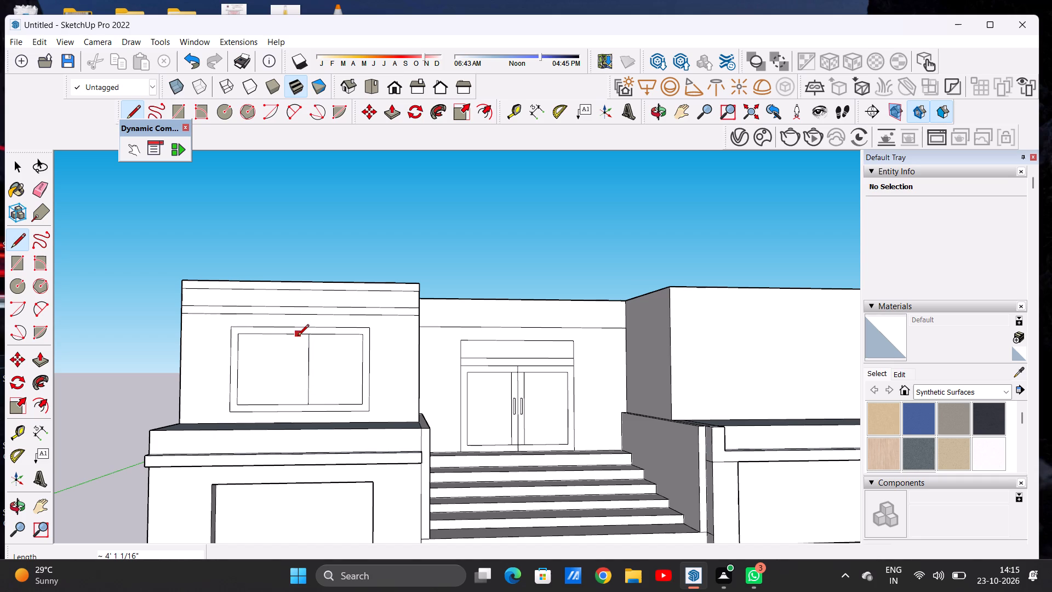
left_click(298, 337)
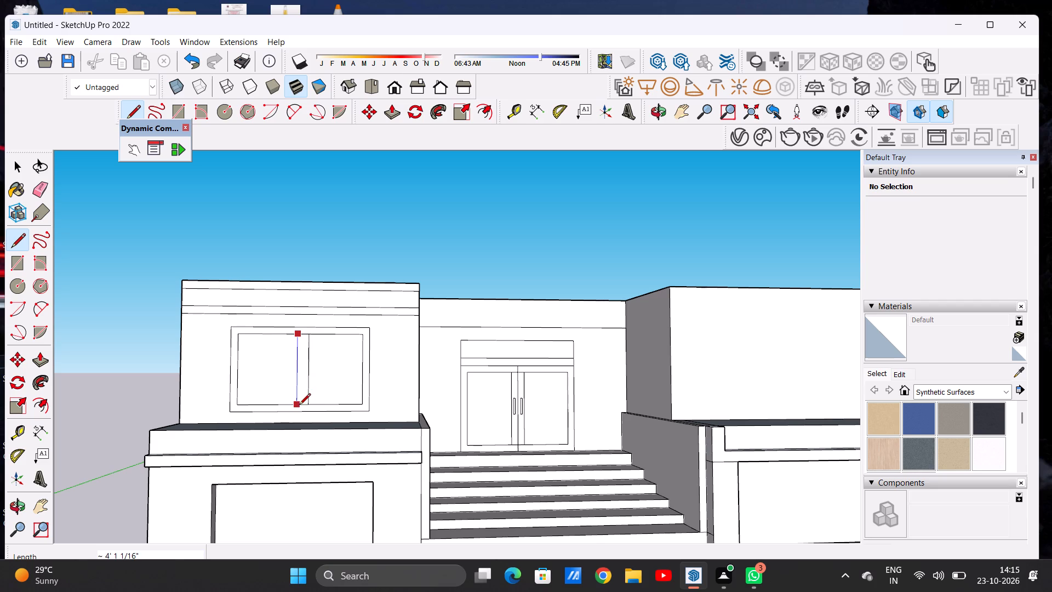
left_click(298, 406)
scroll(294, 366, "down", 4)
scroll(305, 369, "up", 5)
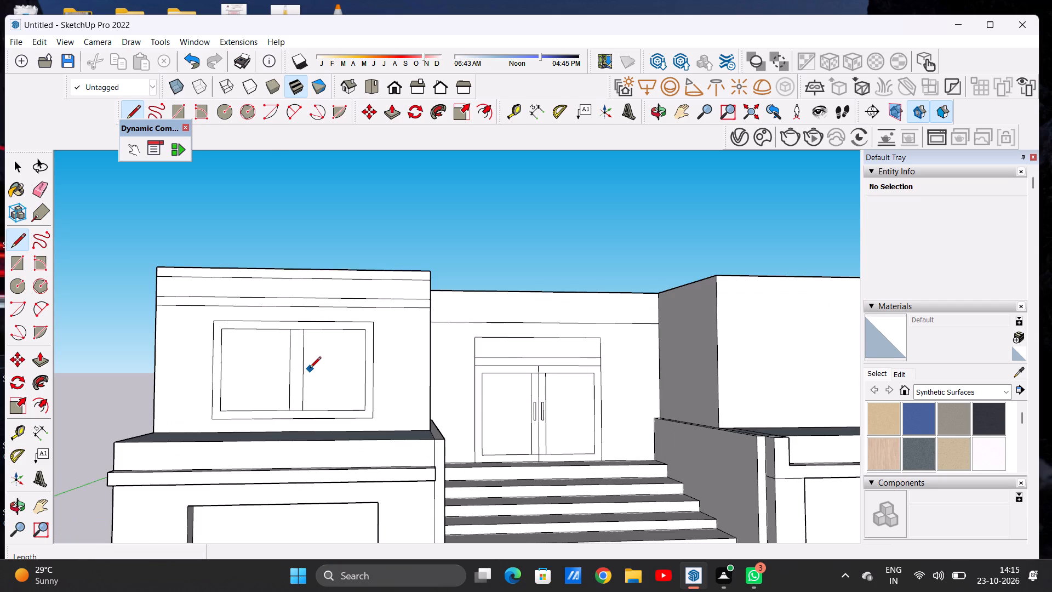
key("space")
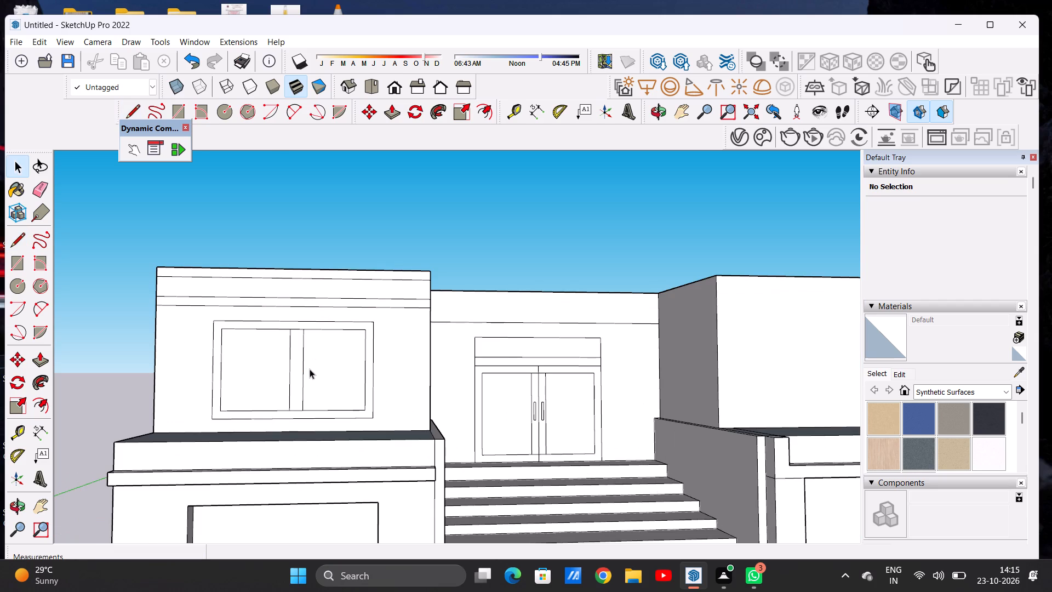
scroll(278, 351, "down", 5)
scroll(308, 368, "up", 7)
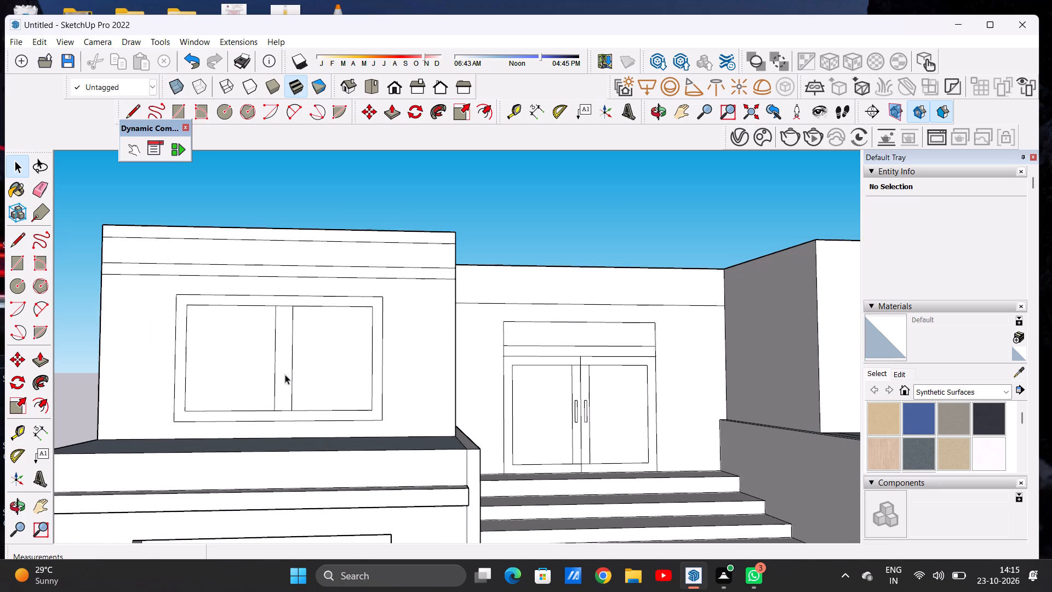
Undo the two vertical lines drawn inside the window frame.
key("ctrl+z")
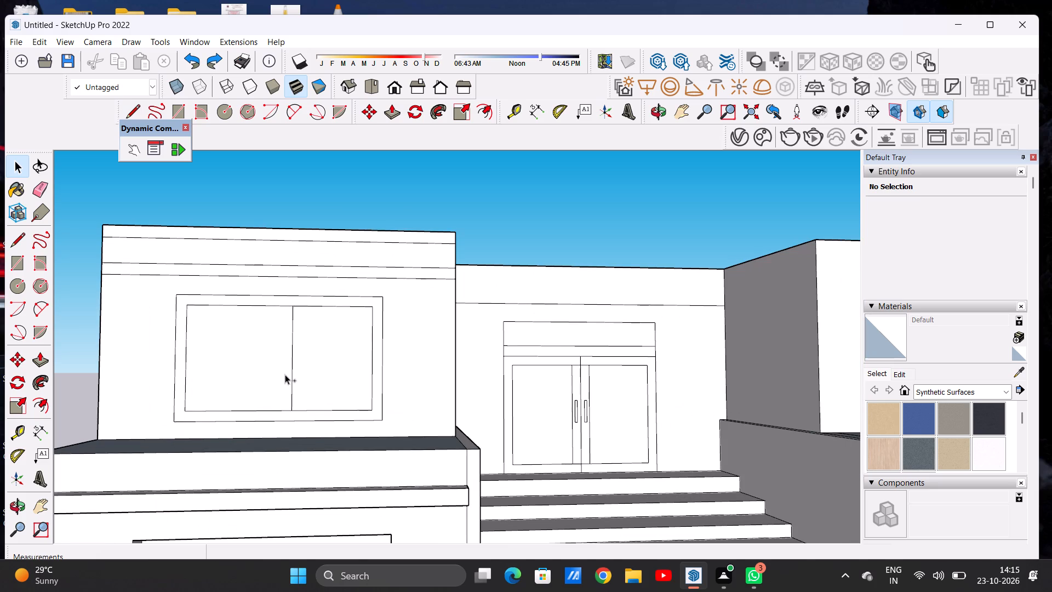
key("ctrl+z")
Draw two vertical lines about 4' 1" long across the window's inner rectangle to form a central mullion.
key("l")
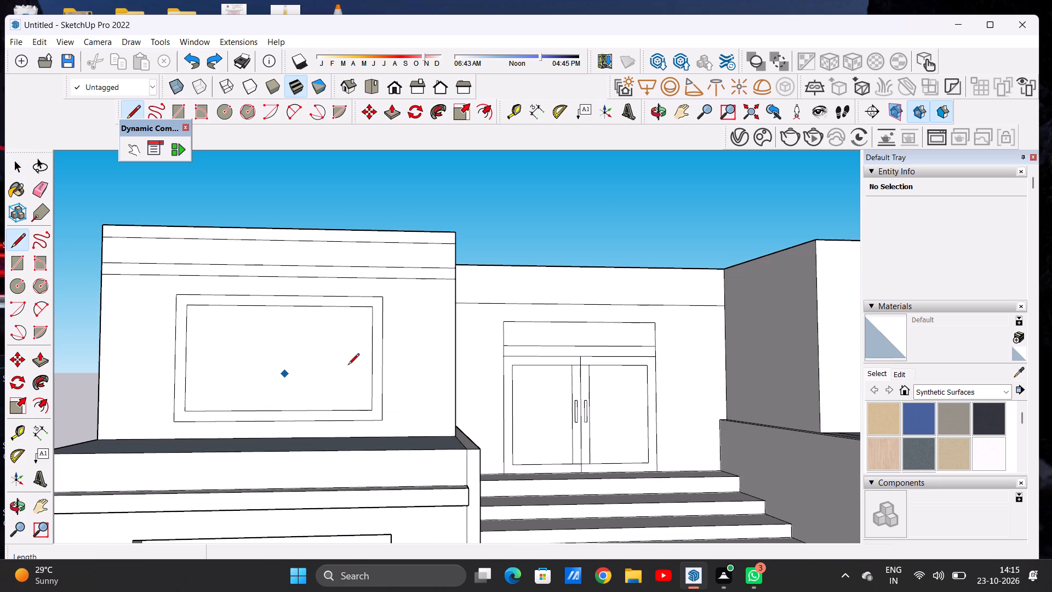
left_click(289, 306)
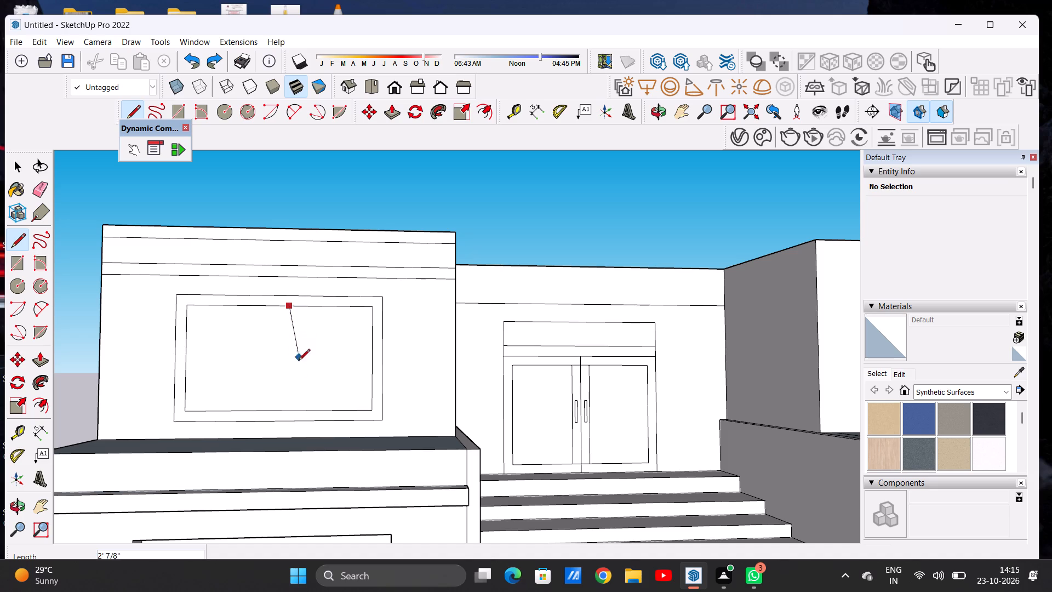
left_click(289, 411)
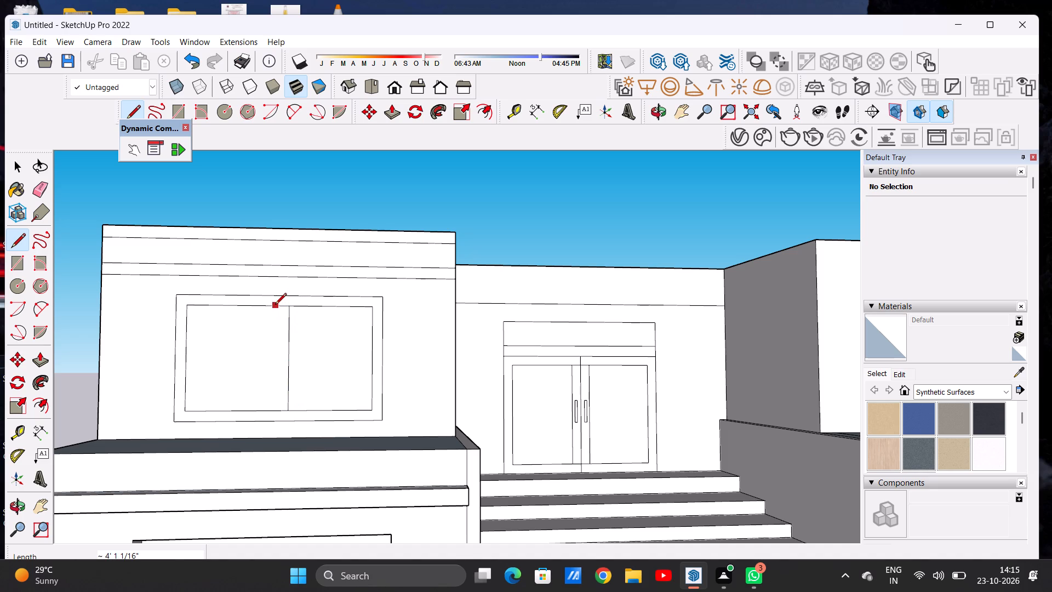
left_click(275, 305)
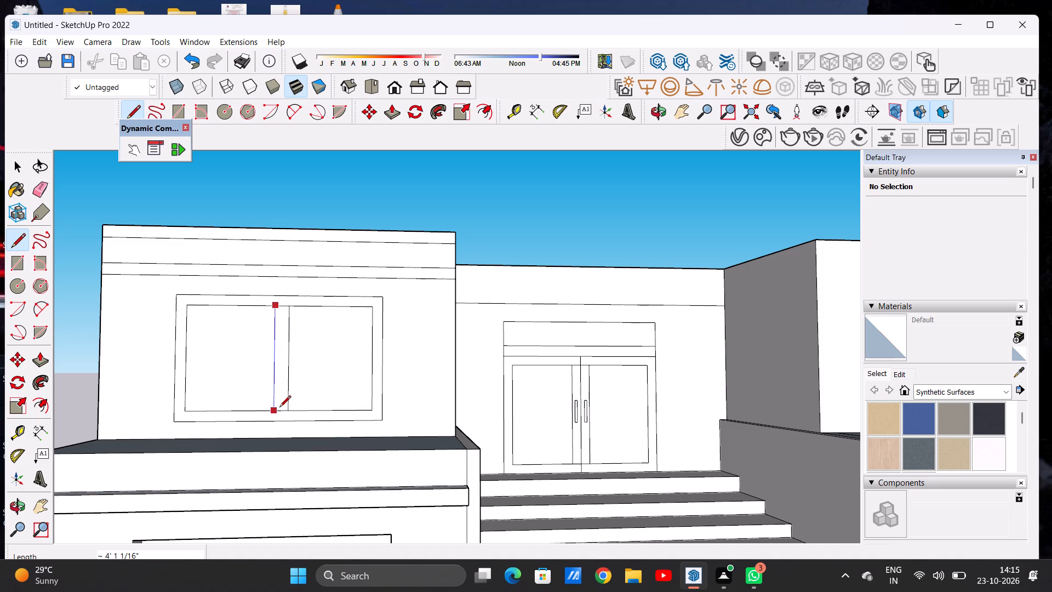
left_click(279, 408)
key("space")
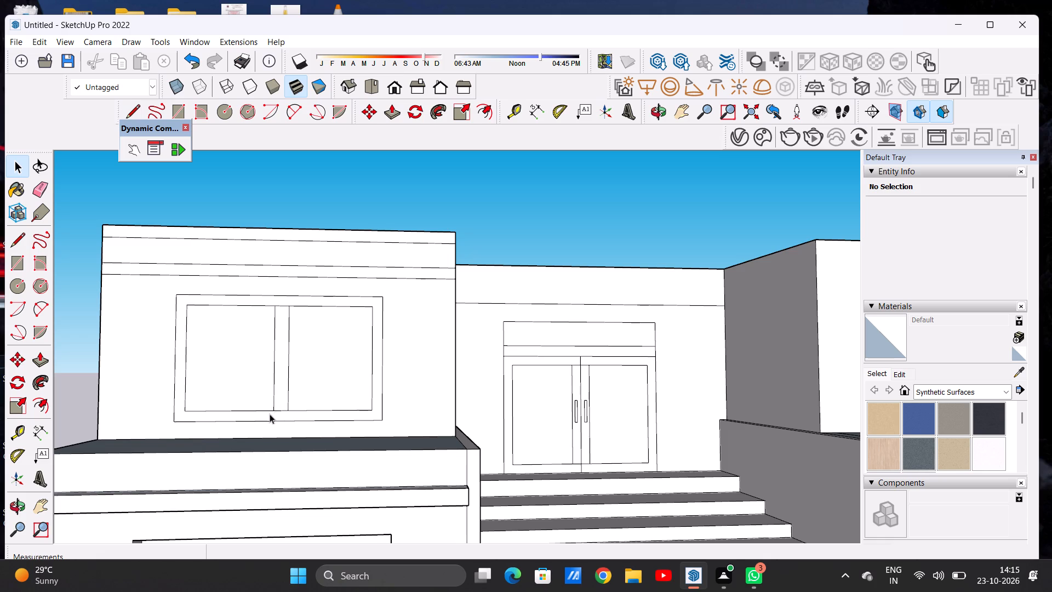
Divide the window section farther from the steps into four panes with a horizontal line about 3' 4" and a vertical line about 4' 1".
scroll(131, 414, "down", 5)
scroll(219, 379, "up", 6)
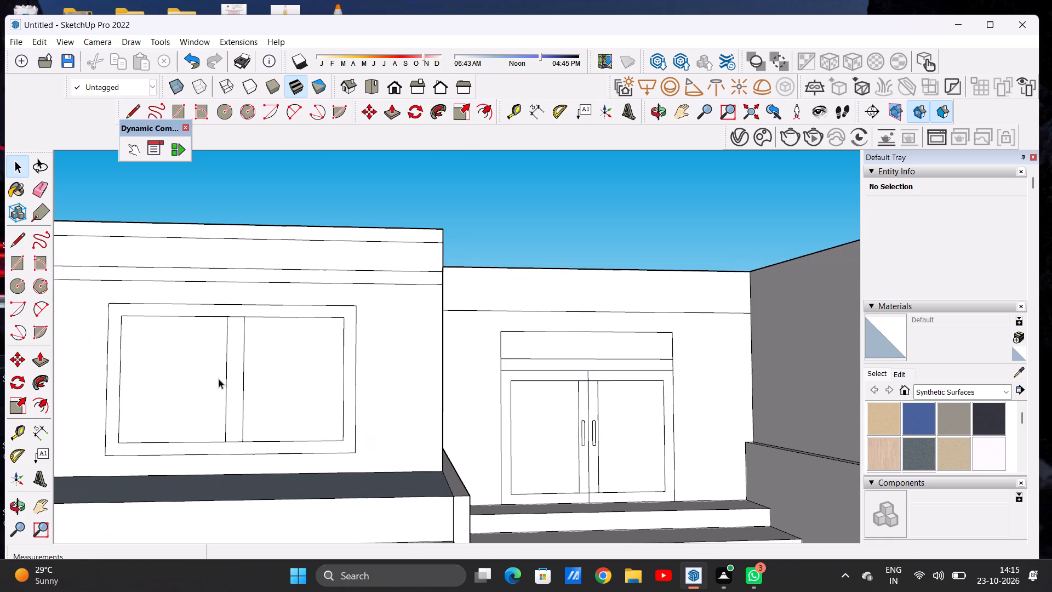
key("l")
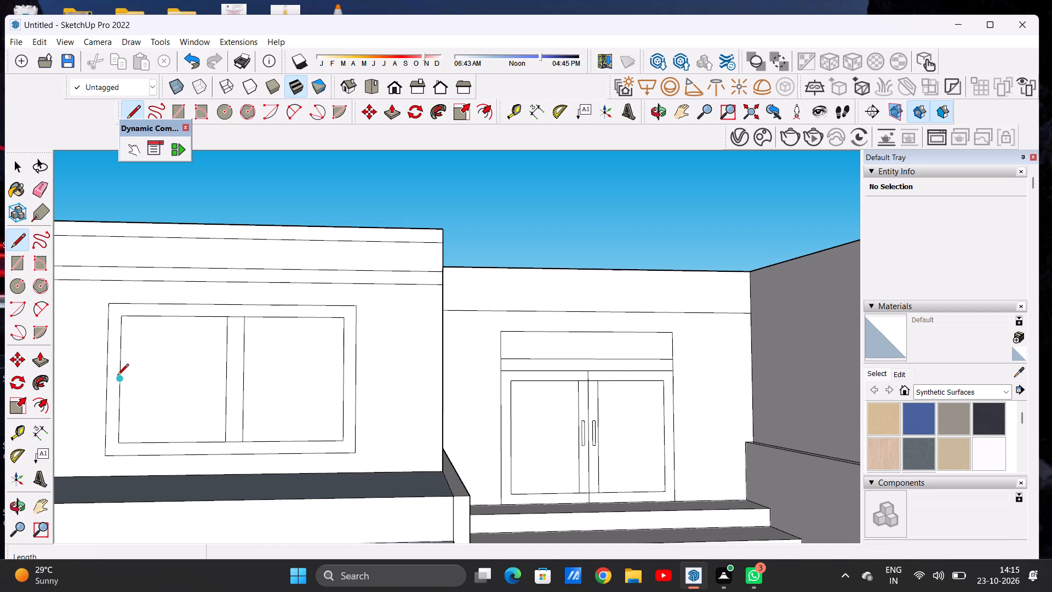
left_click(117, 376)
left_click(222, 378)
left_click(173, 317)
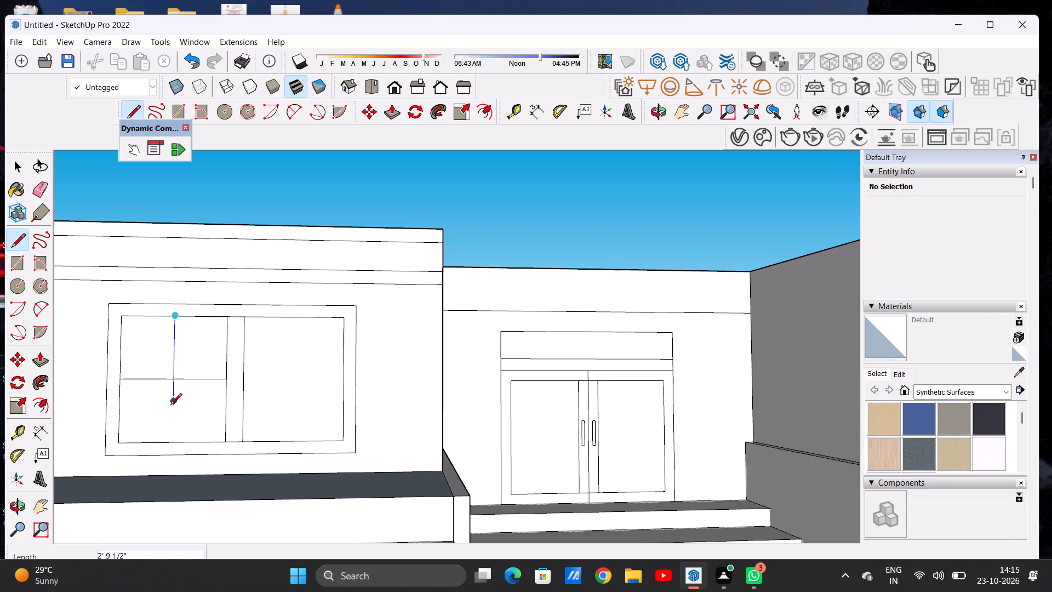
left_click(173, 445)
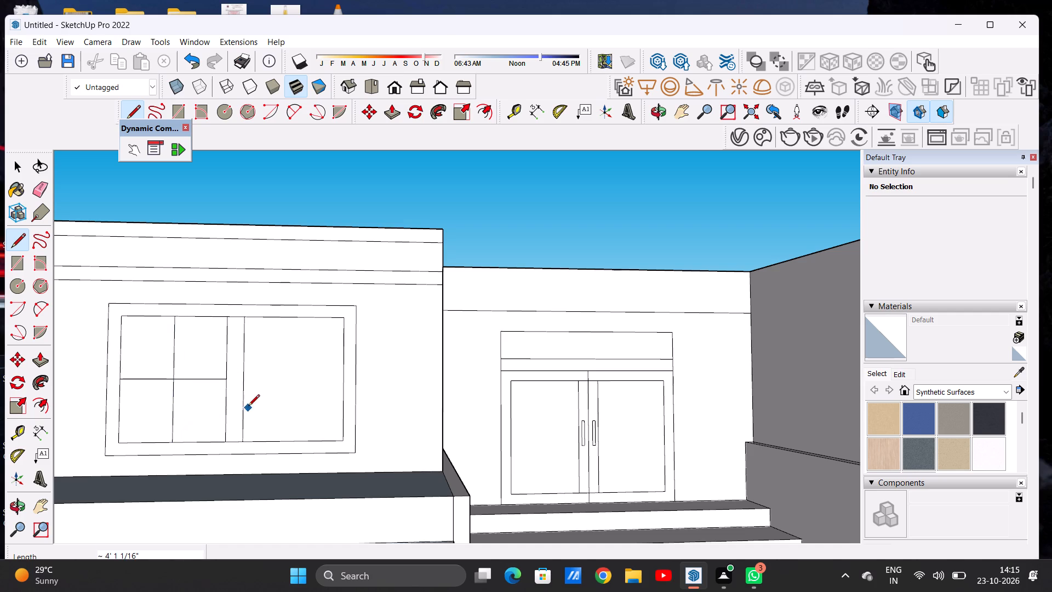
Divide the window section nearer the steps into four panes with a horizontal line about 3' 3" and a vertical line about 4' 1".
left_click(245, 380)
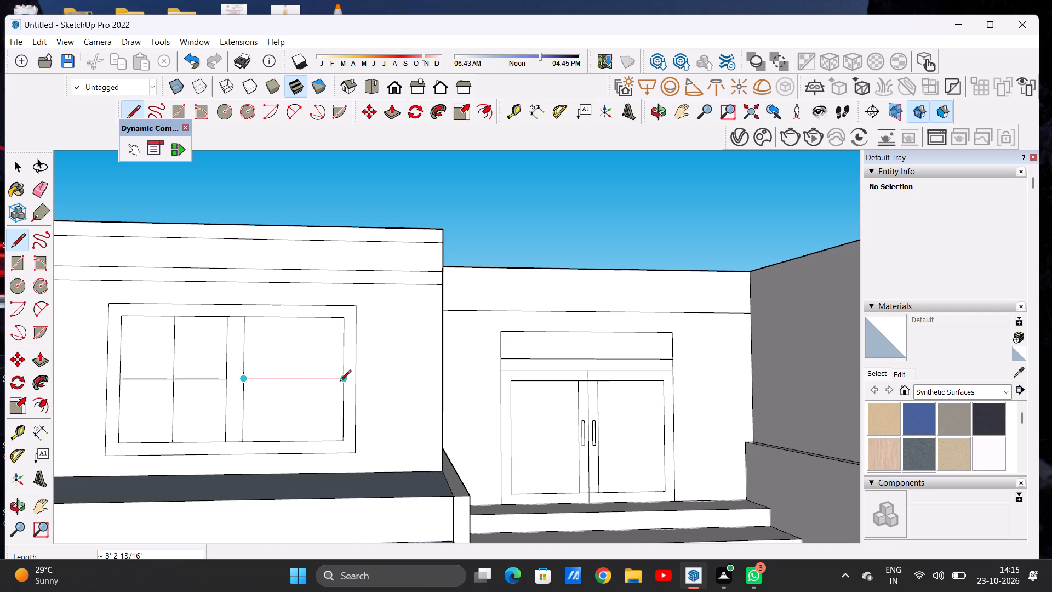
left_click(340, 382)
left_click(298, 317)
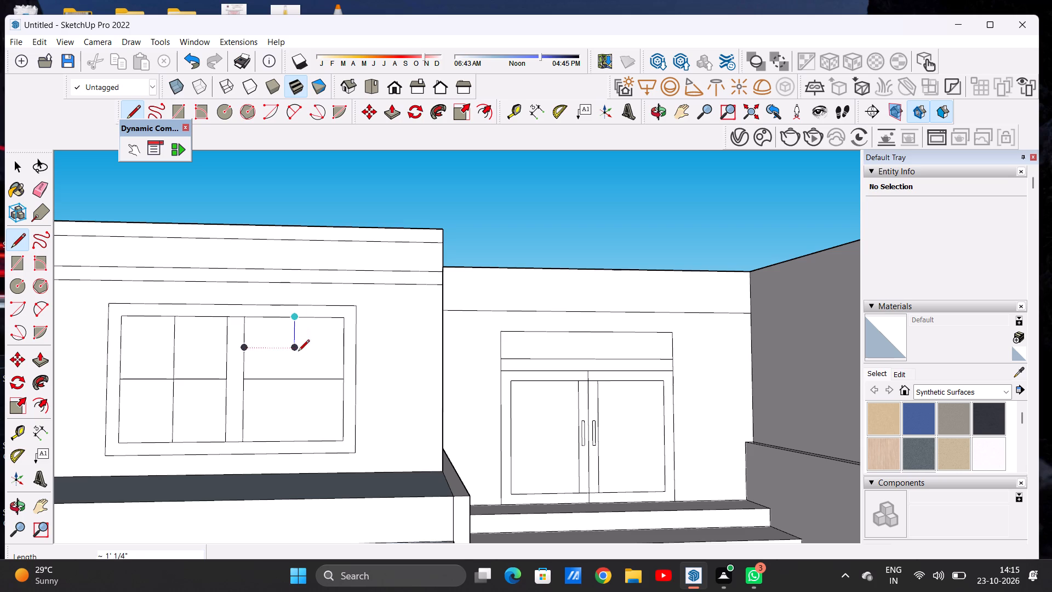
left_click(296, 439)
key("space")
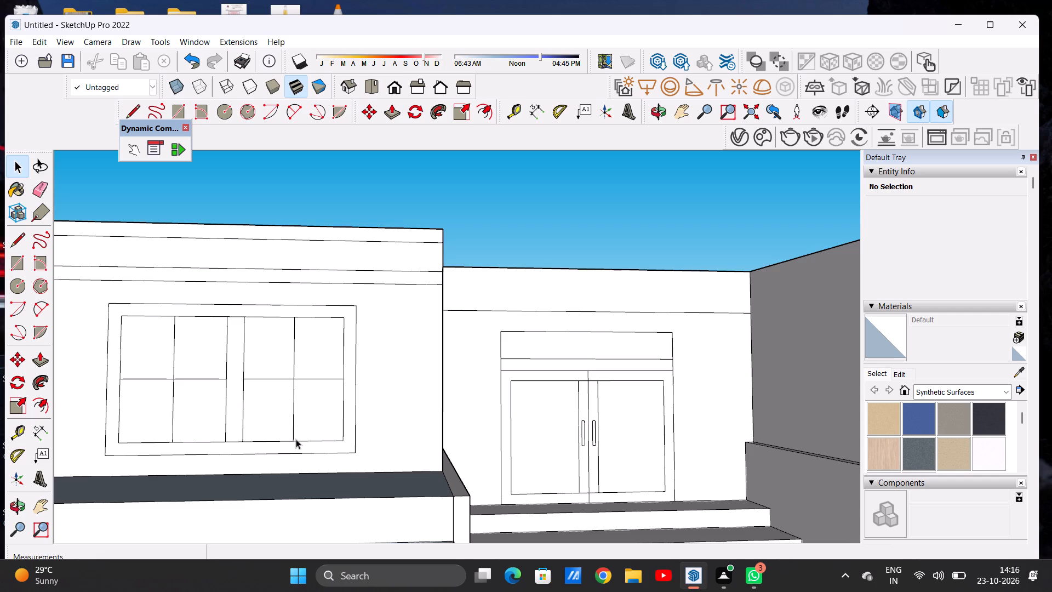
Examine the whole building front, comparing the windowed end block with the plain upper storey of the opposite block.
scroll(294, 436, "down", 12)
scroll(276, 377, "up", 1)
scroll(276, 377, "down", 20)
scroll(276, 377, "down", 7)
scroll(339, 371, "up", 8)
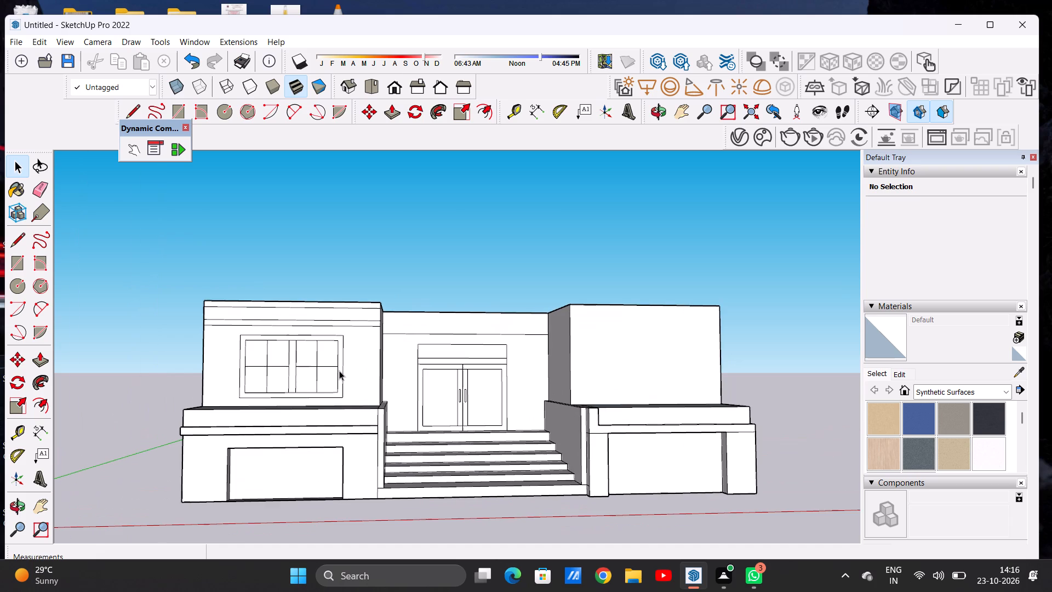
scroll(238, 393, "down", 2)
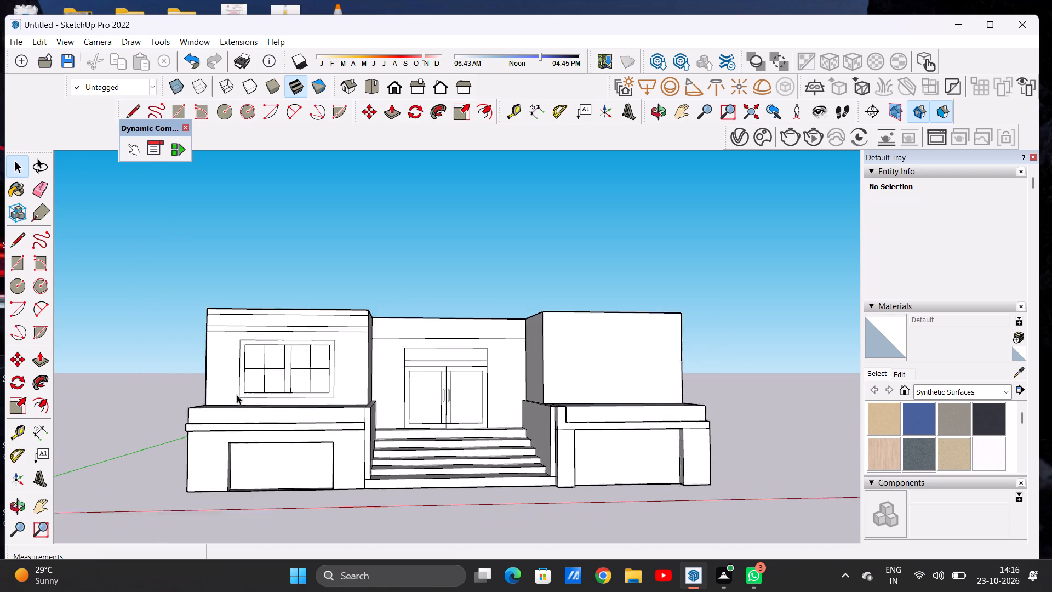
scroll(237, 395, "down", 8)
scroll(385, 379, "up", 1)
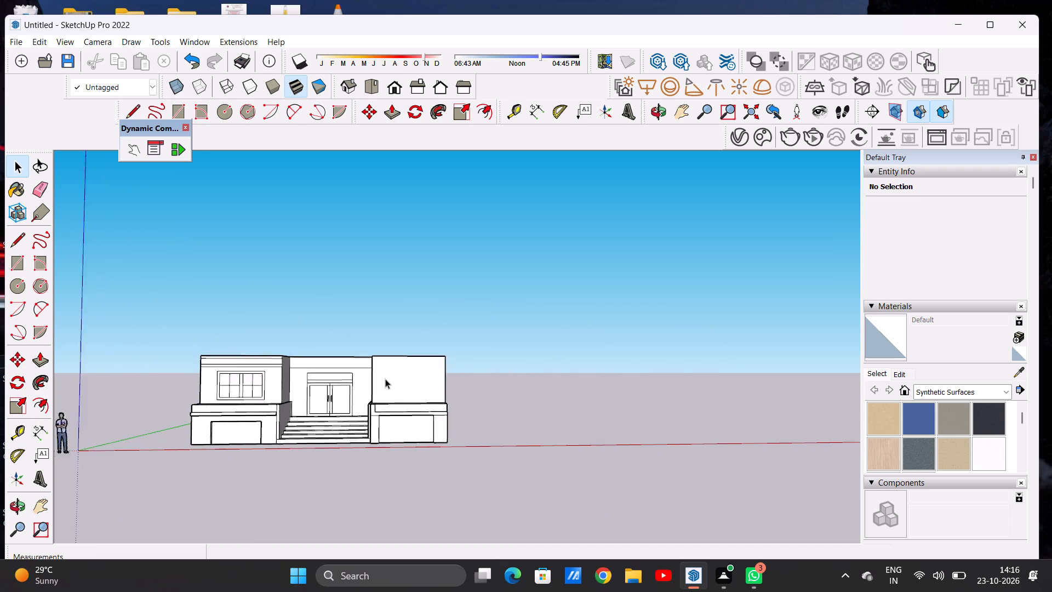
scroll(385, 379, "up", 6)
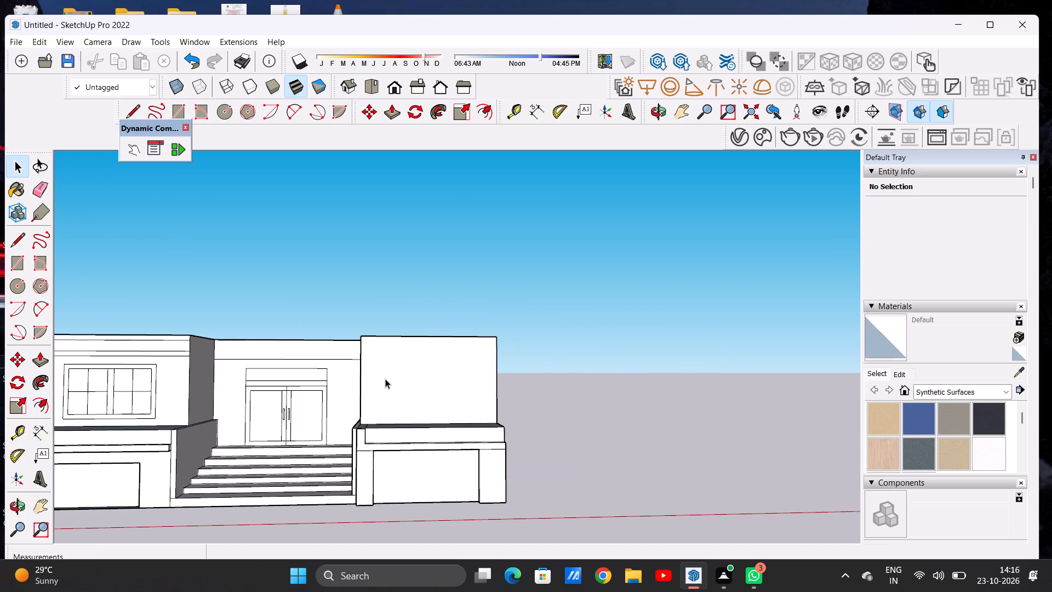
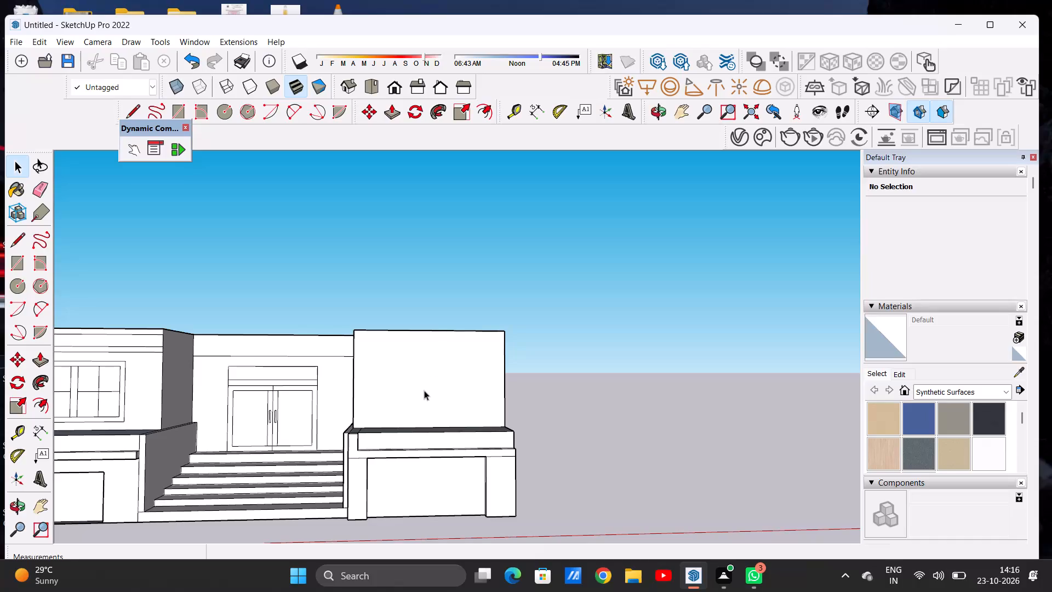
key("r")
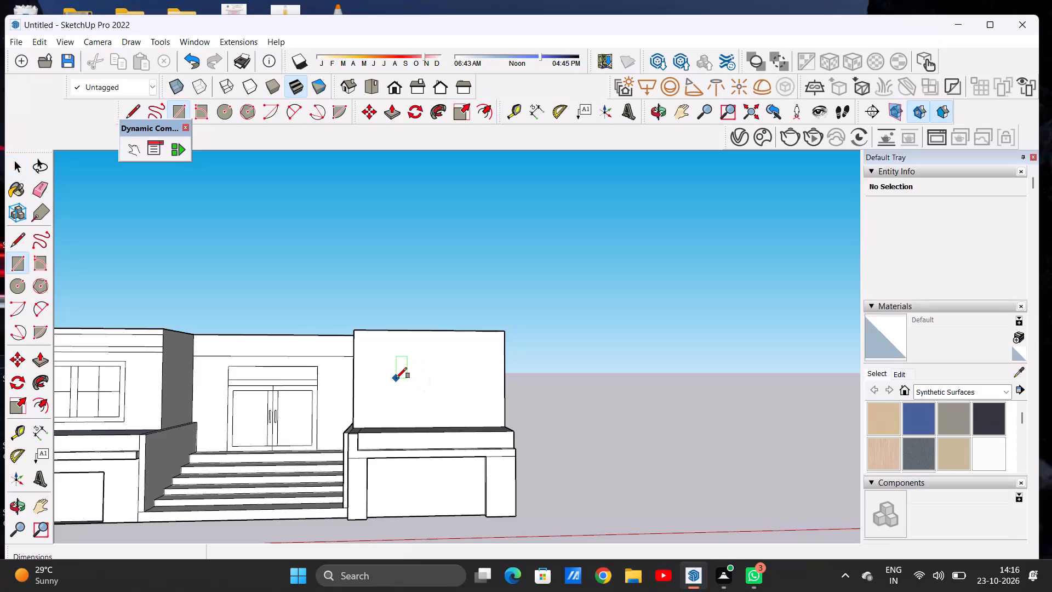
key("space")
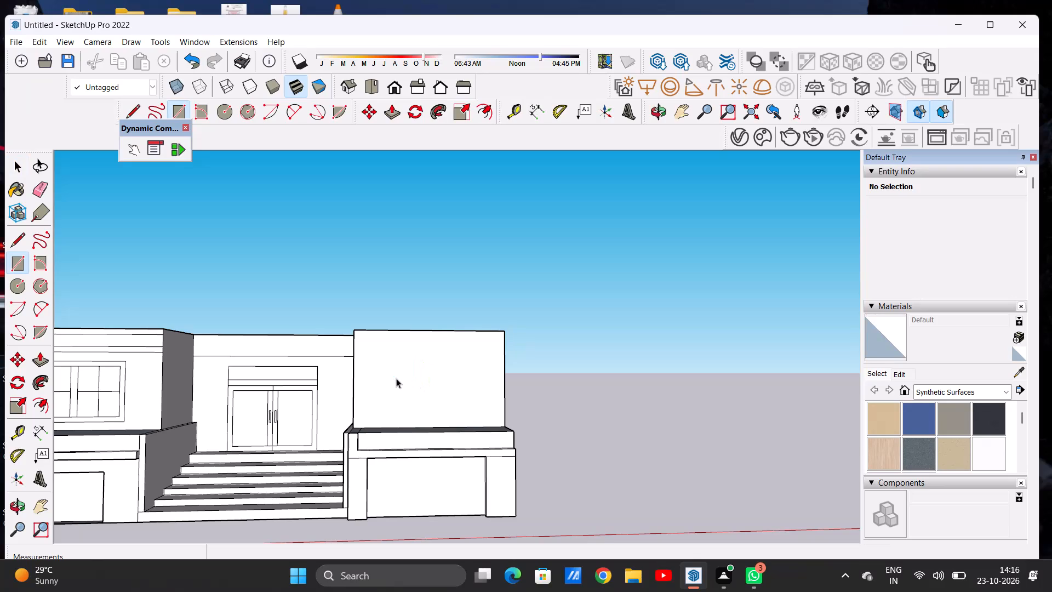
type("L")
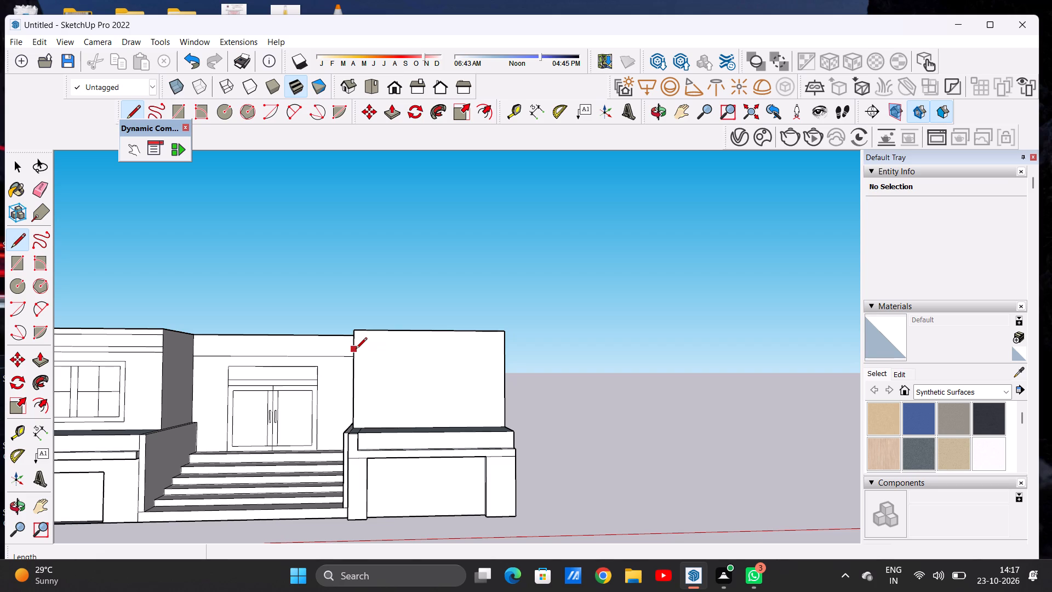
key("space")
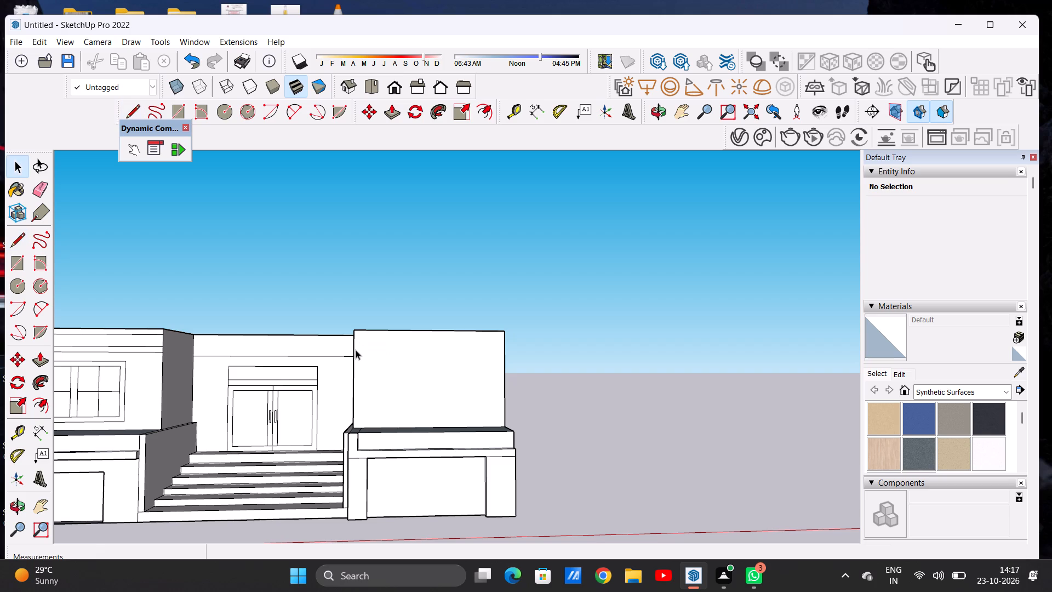
Erase the double door's frame, transom and leaf outlines from the central wall above the steps.
scroll(296, 380, "down", 4)
scroll(306, 402, "up", 1)
scroll(306, 403, "down", 2)
middle_click_drag(287, 399, 236, 448)
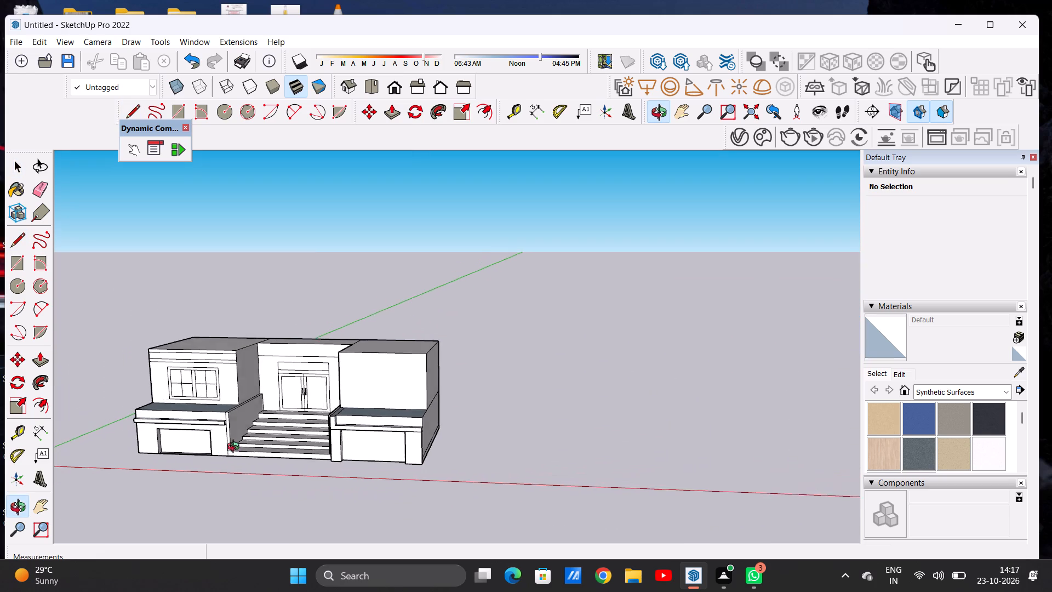
middle_click_drag(236, 448, 229, 459)
scroll(278, 375, "up", 1)
scroll(278, 375, "down", 1)
scroll(278, 375, "up", 5)
middle_click_drag(284, 387, 365, 378)
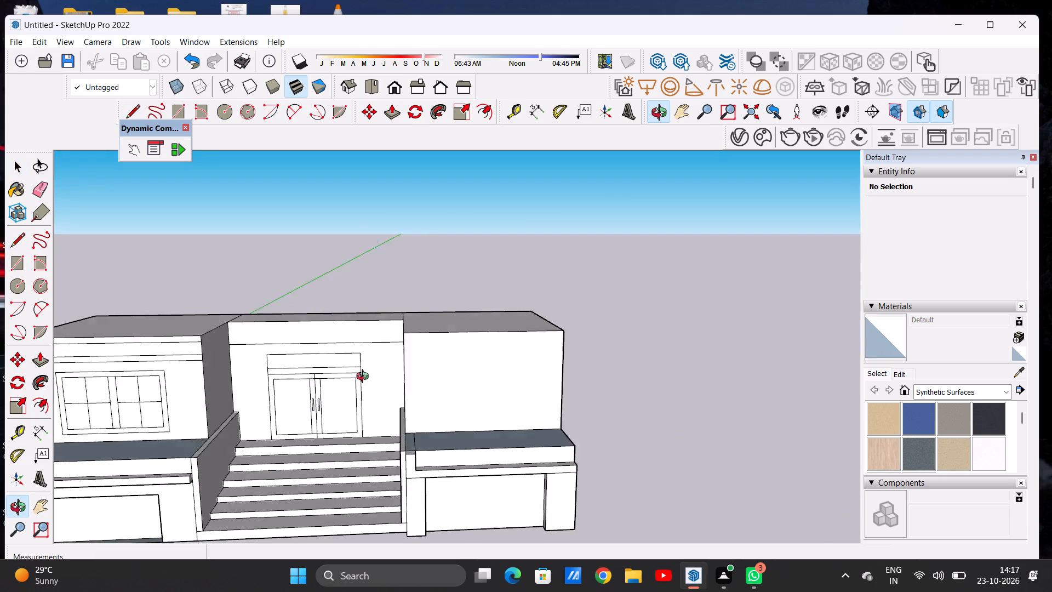
middle_click_drag(365, 378, 351, 358)
scroll(334, 406, "up", 5)
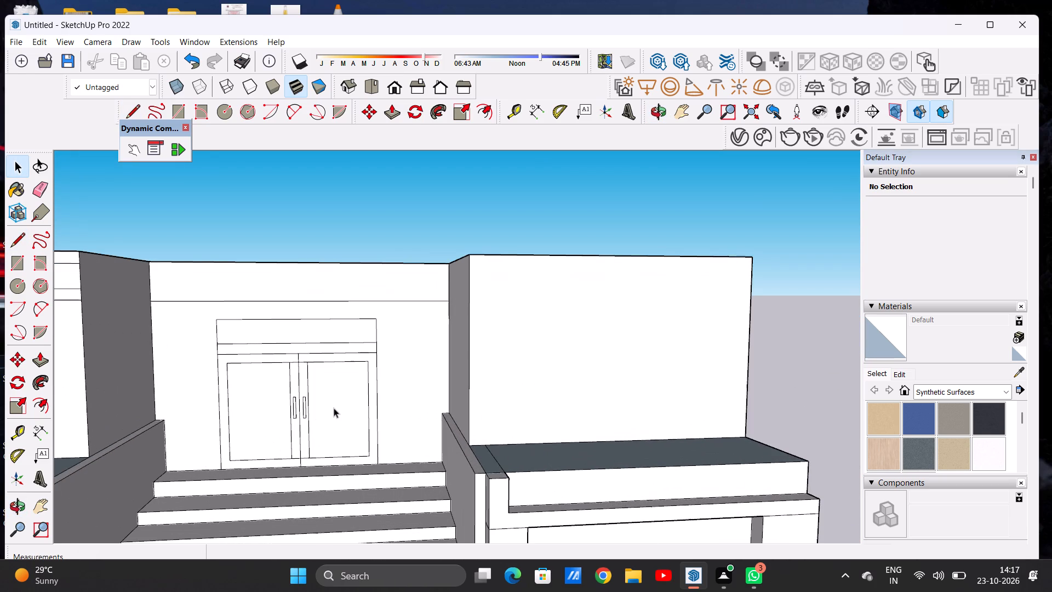
key("e")
left_click_drag(323, 314, 327, 328)
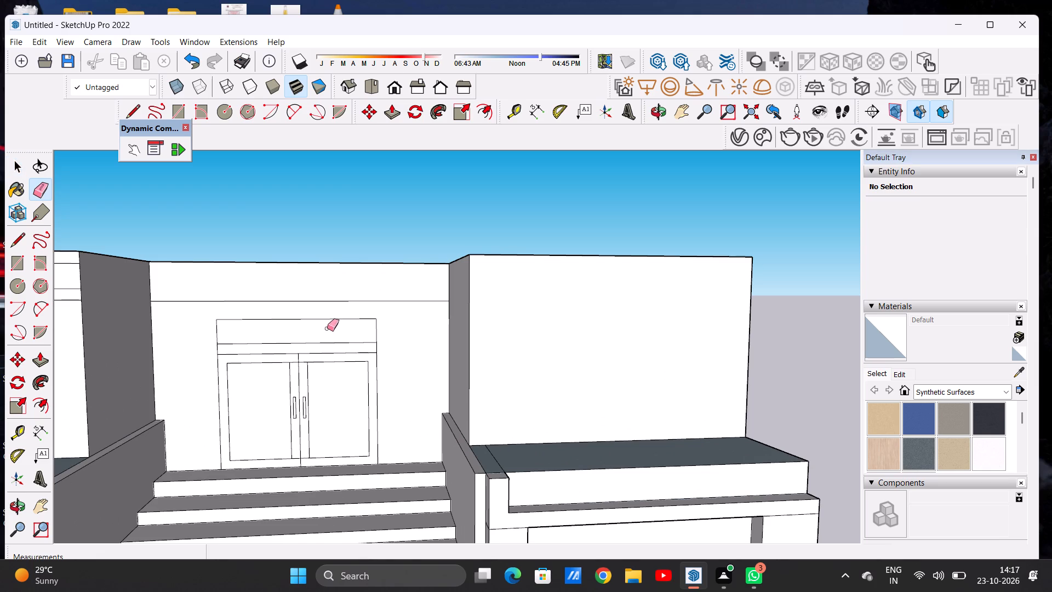
left_click_drag(327, 328, 339, 378)
left_click_drag(218, 367, 370, 408)
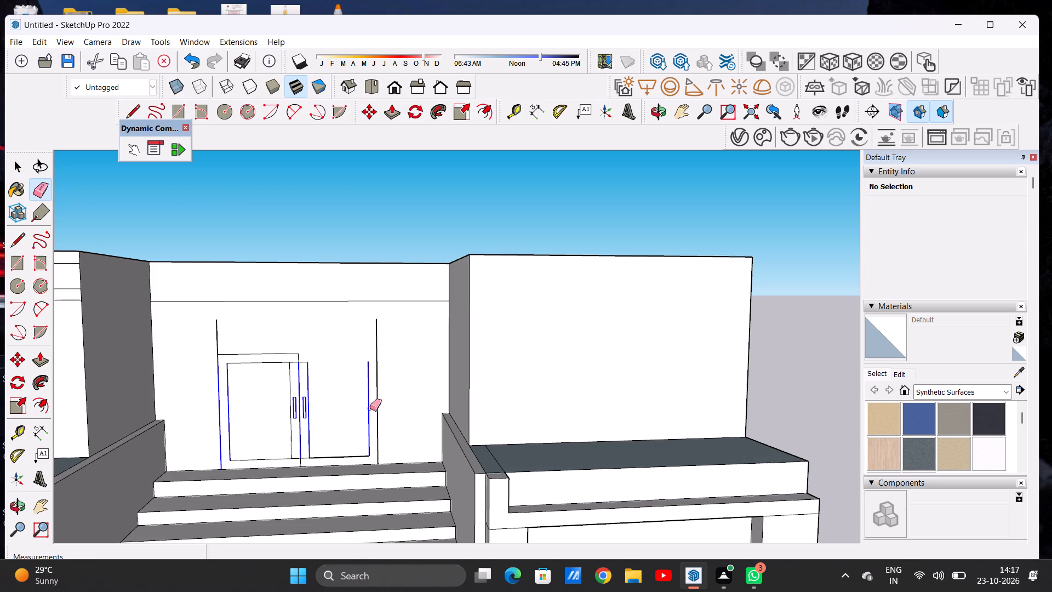
left_click_drag(370, 408, 346, 388)
left_click_drag(258, 345, 292, 378)
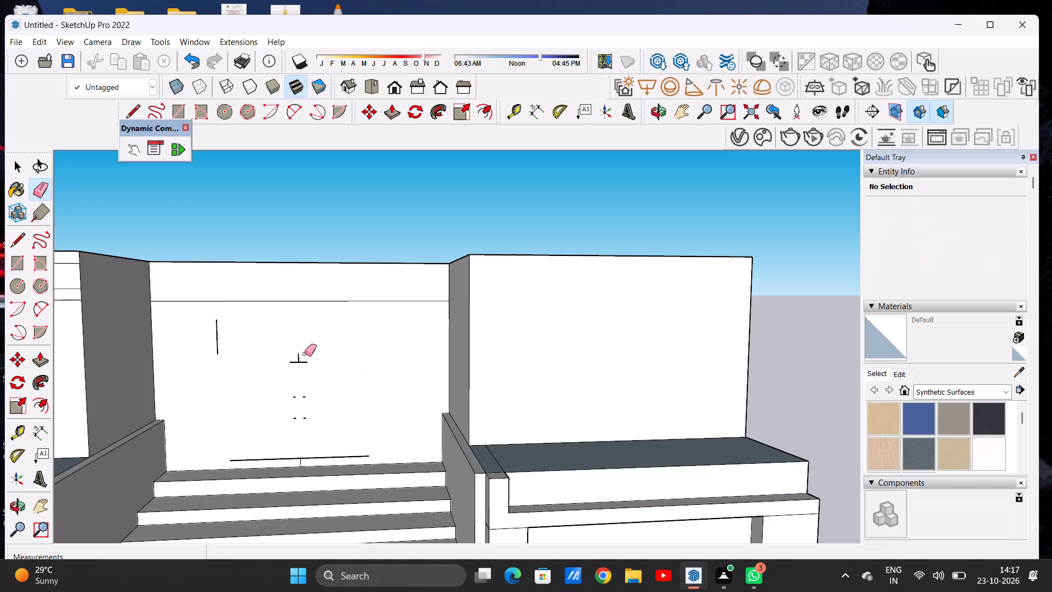
left_click_drag(304, 351, 300, 375)
left_click_drag(296, 354, 302, 372)
left_click_drag(292, 358, 301, 418)
Erase the short leftover edges of the two door handles on the central wall.
left_click_drag(301, 418, 304, 422)
left_click_drag(302, 403, 305, 420)
left_click_drag(291, 396, 295, 409)
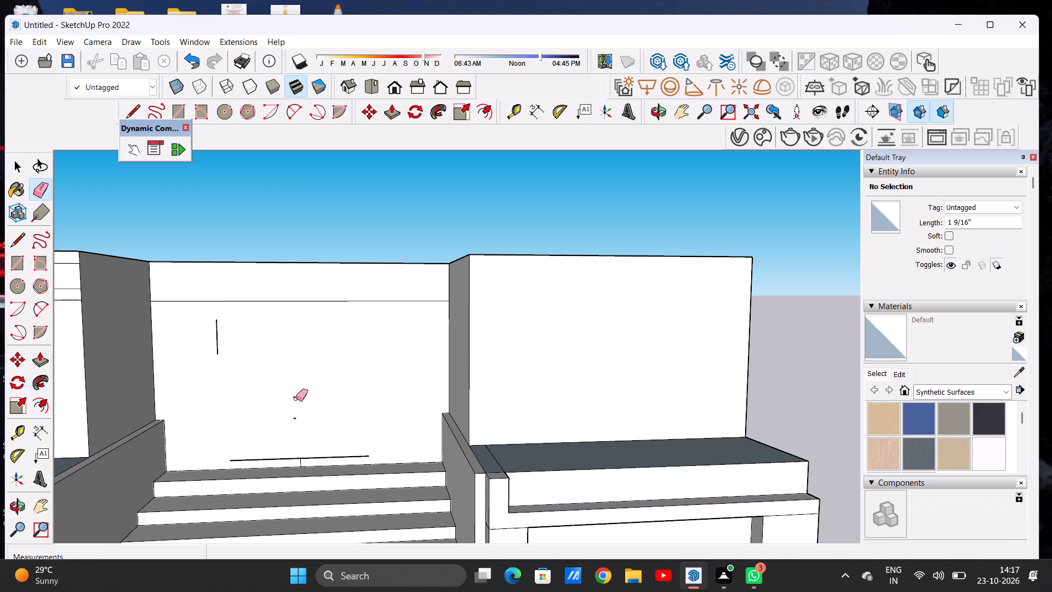
left_click(296, 399)
left_click_drag(296, 395, 295, 431)
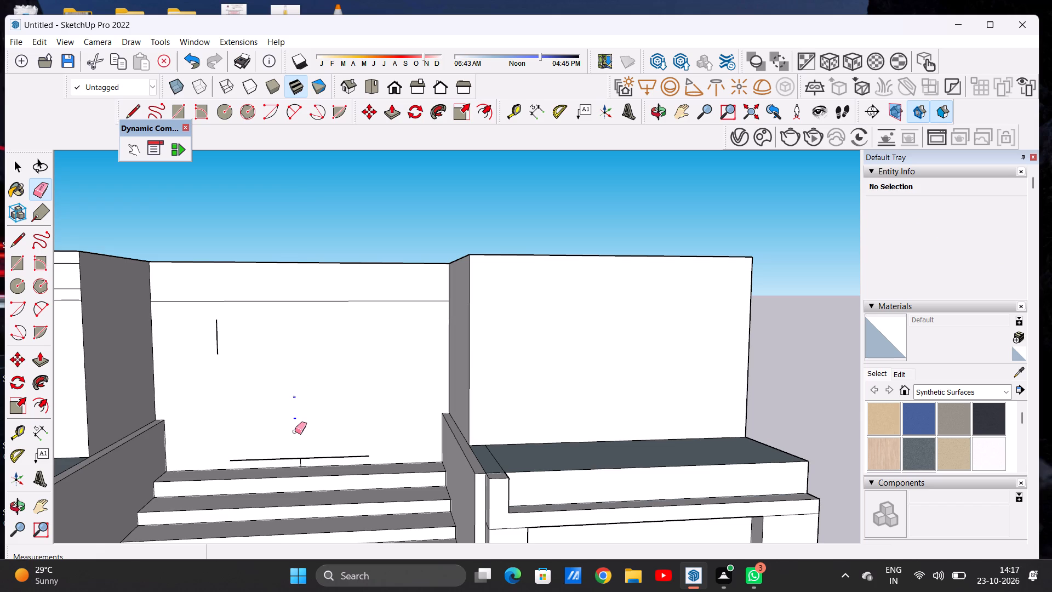
left_click_drag(295, 431, 294, 431)
Erase the remaining door lines near the top step and the leftover vertical frame line, keeping the wall's base edge.
left_click_drag(278, 451, 292, 466)
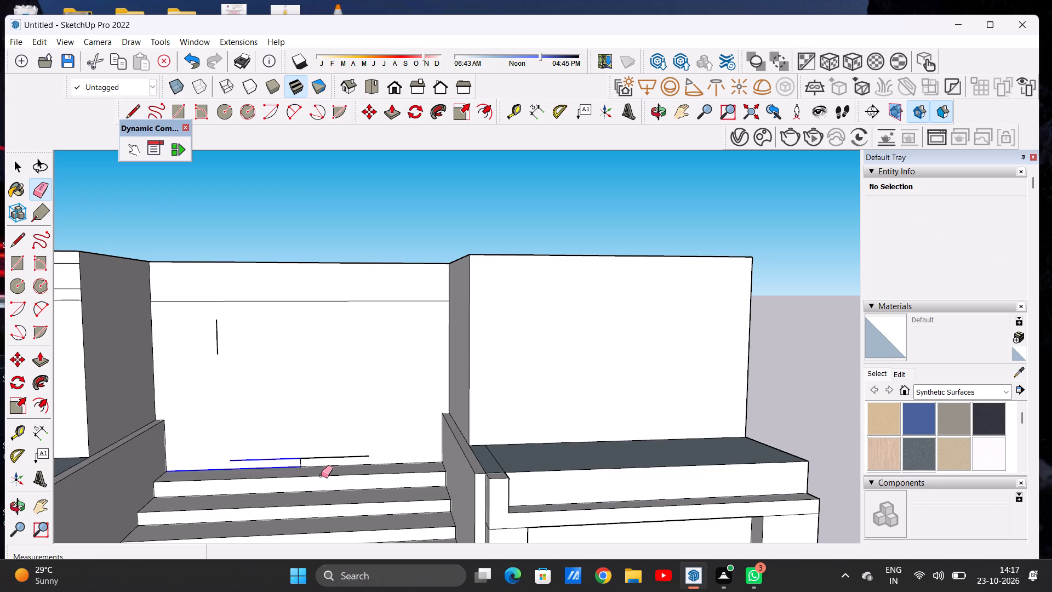
scroll(321, 475, "up", 6)
key("ctrl+z")
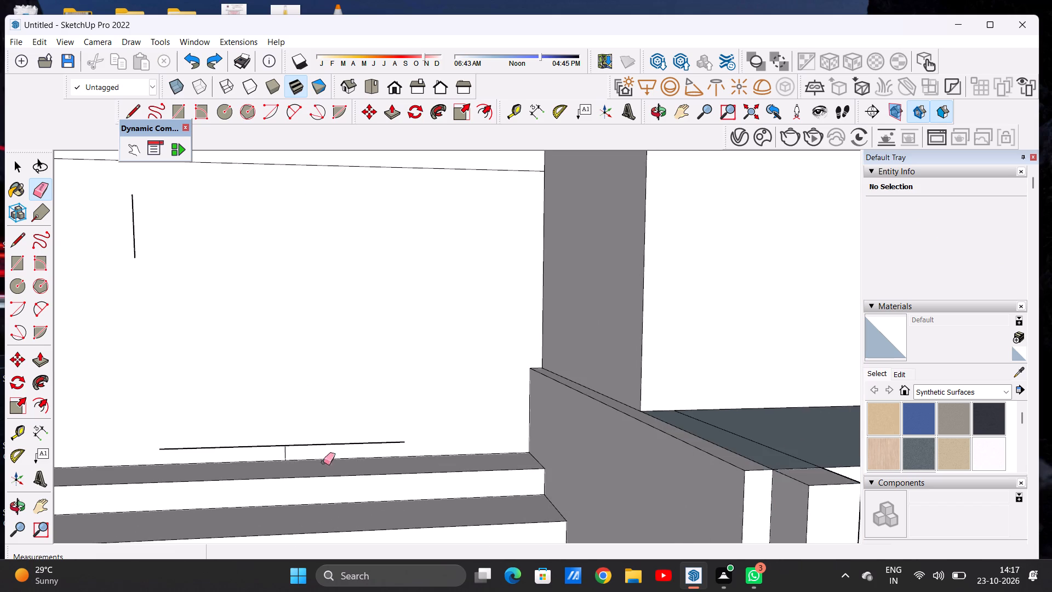
scroll(334, 445, "up", 7)
left_click_drag(336, 436, 342, 453)
left_click(235, 454)
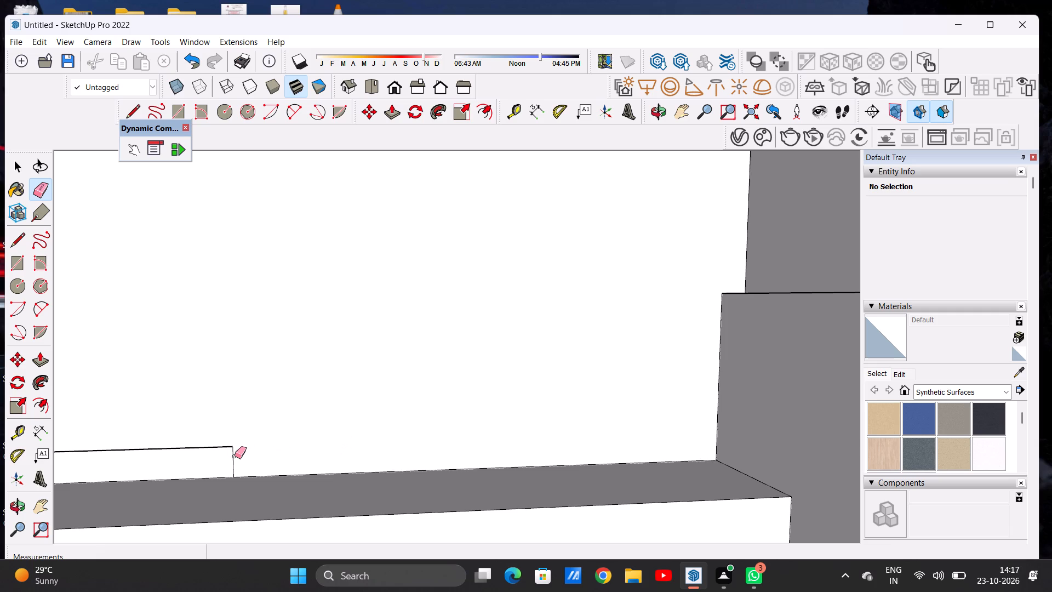
left_click_drag(231, 456, 232, 463)
left_click(224, 447)
scroll(298, 421, "down", 3)
scroll(300, 423, "up", 1)
scroll(301, 424, "down", 7)
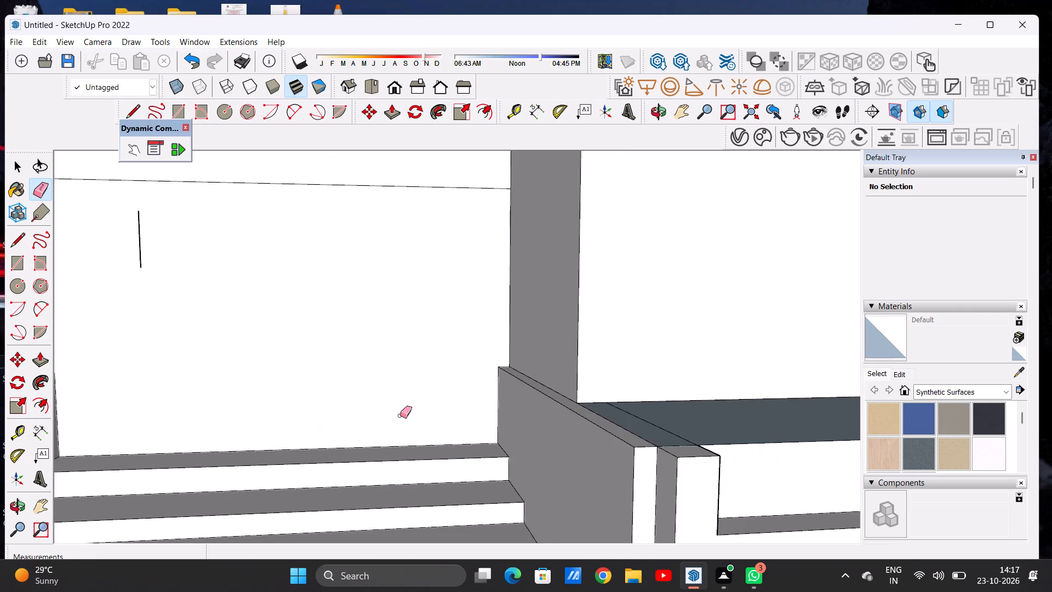
scroll(400, 415, "down", 4)
scroll(222, 304, "up", 7)
left_click_drag(231, 293, 262, 299)
scroll(259, 303, "down", 3)
scroll(259, 303, "up", 1)
scroll(259, 303, "down", 2)
scroll(325, 234, "up", 3)
Erase the horizontal band line across the upper part of the central wall.
left_click(325, 234)
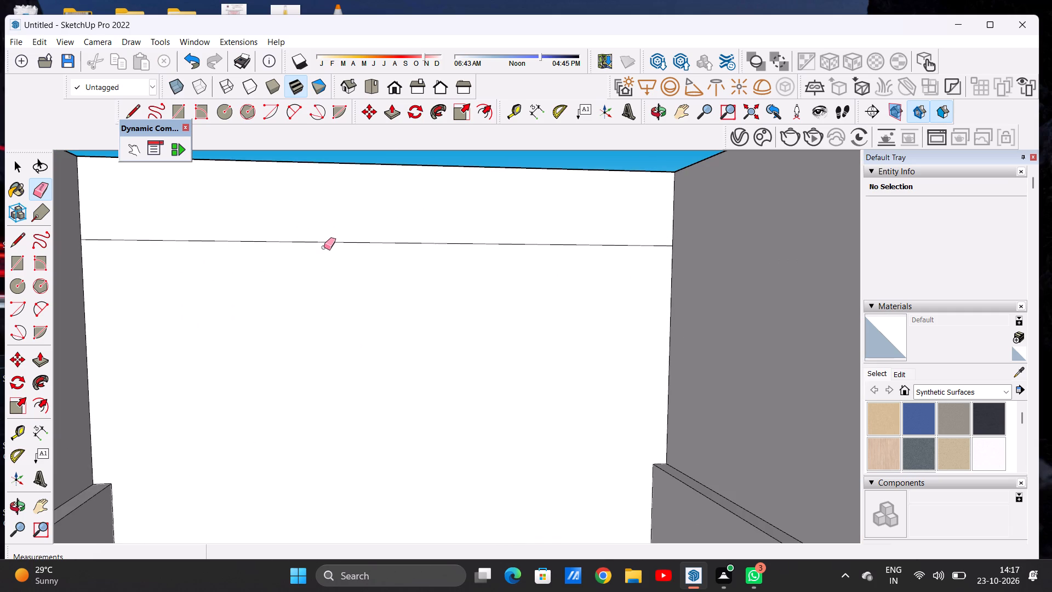
left_click_drag(329, 235, 333, 252)
key("space")
Push/Pull the central wall forward about 7' 6 3/8" so it is flush with the upper-storey fronts of the end blocks.
scroll(298, 340, "down", 15)
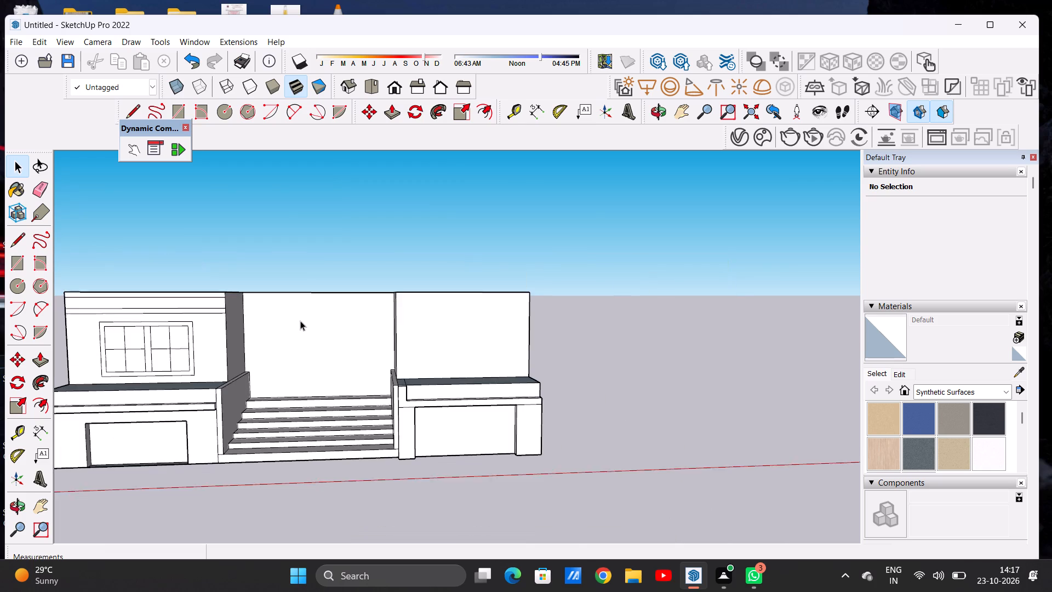
scroll(300, 321, "down", 2)
scroll(235, 378, "up", 4)
middle_click_drag(298, 355, 154, 430)
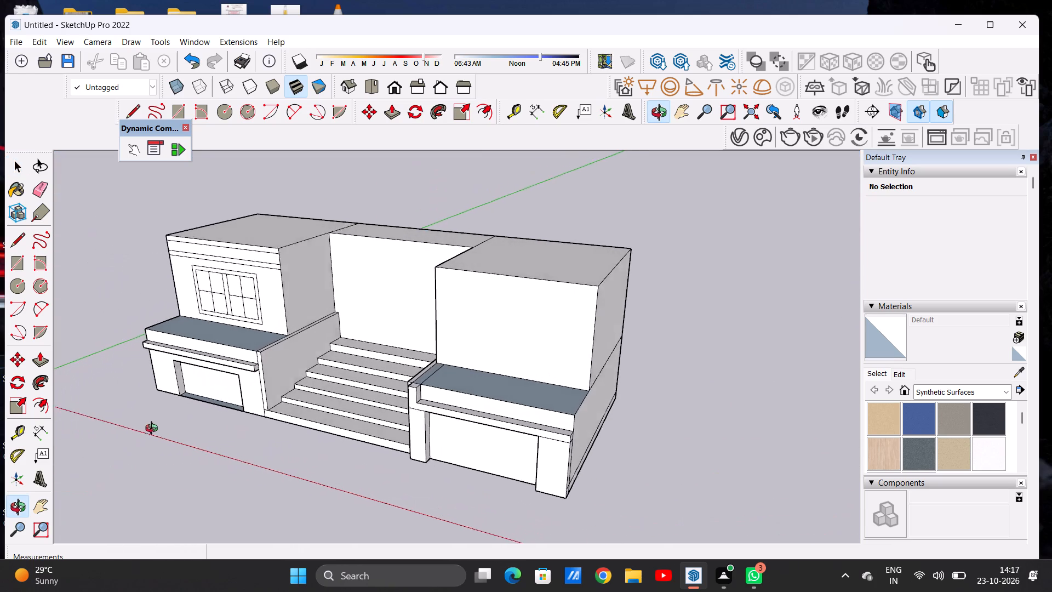
middle_click_drag(154, 430, 154, 460)
scroll(410, 270, "up", 6)
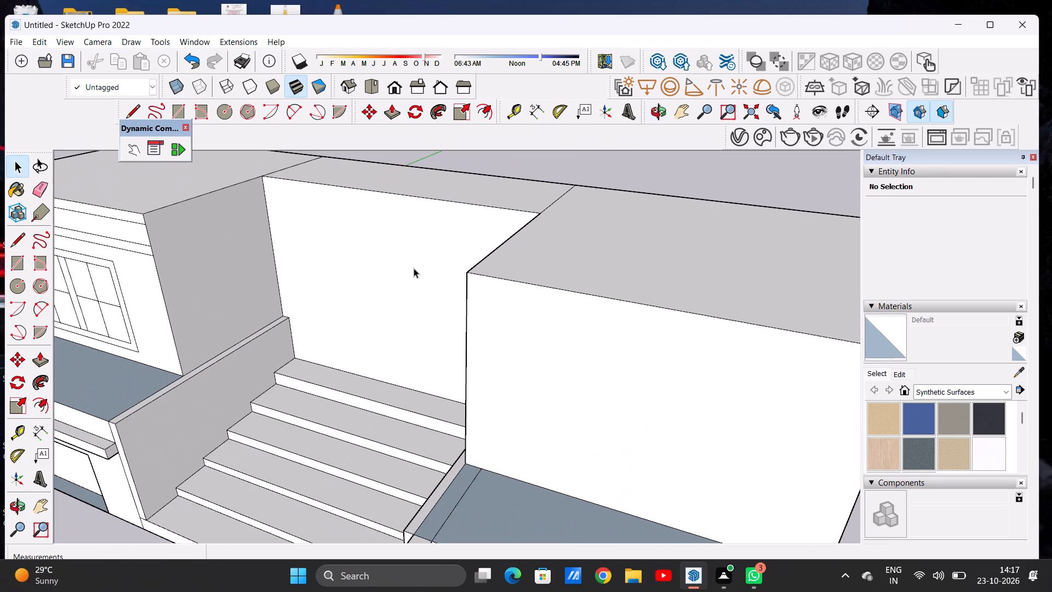
key("p")
left_click(427, 246)
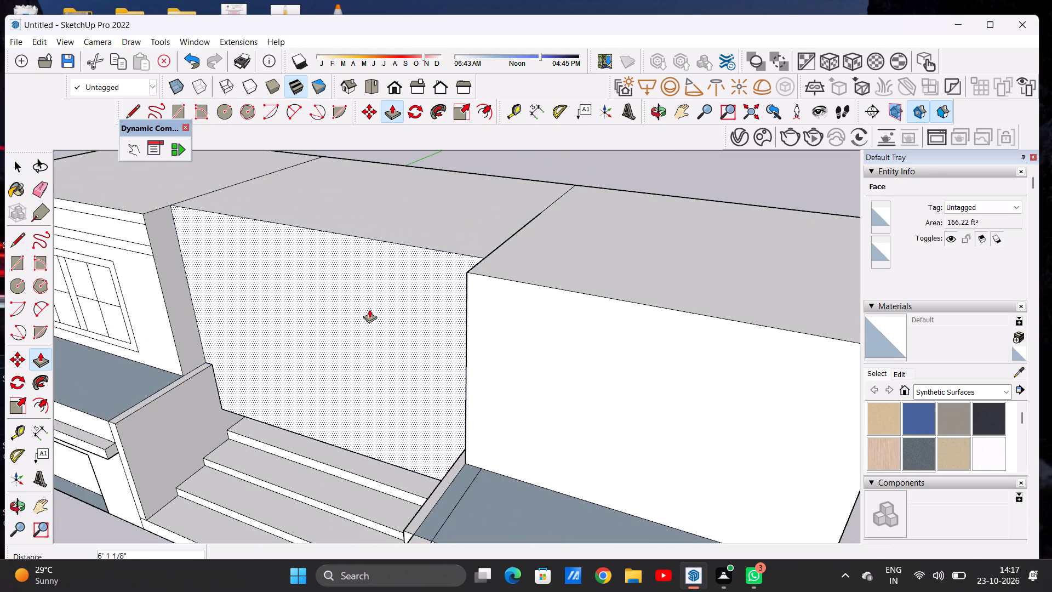
left_click(467, 274)
key("space")
Push/Pull the topmost step riser forward about 5' 7 11/16", flush with the central wall above it.
scroll(439, 270, "down", 6)
scroll(439, 270, "up", 1)
scroll(439, 270, "down", 4)
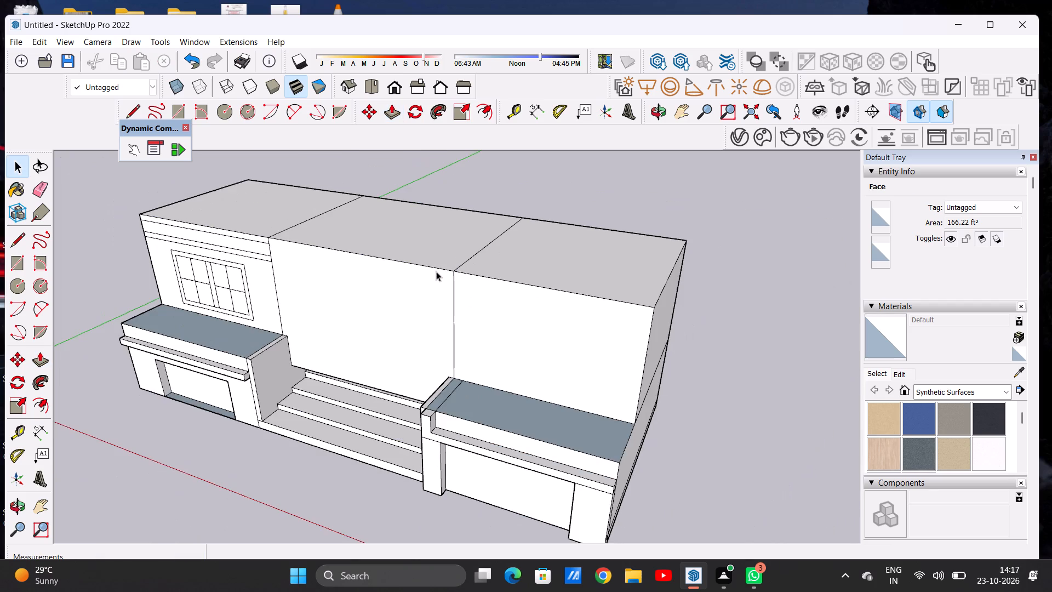
middle_click_drag(328, 362, 456, 230)
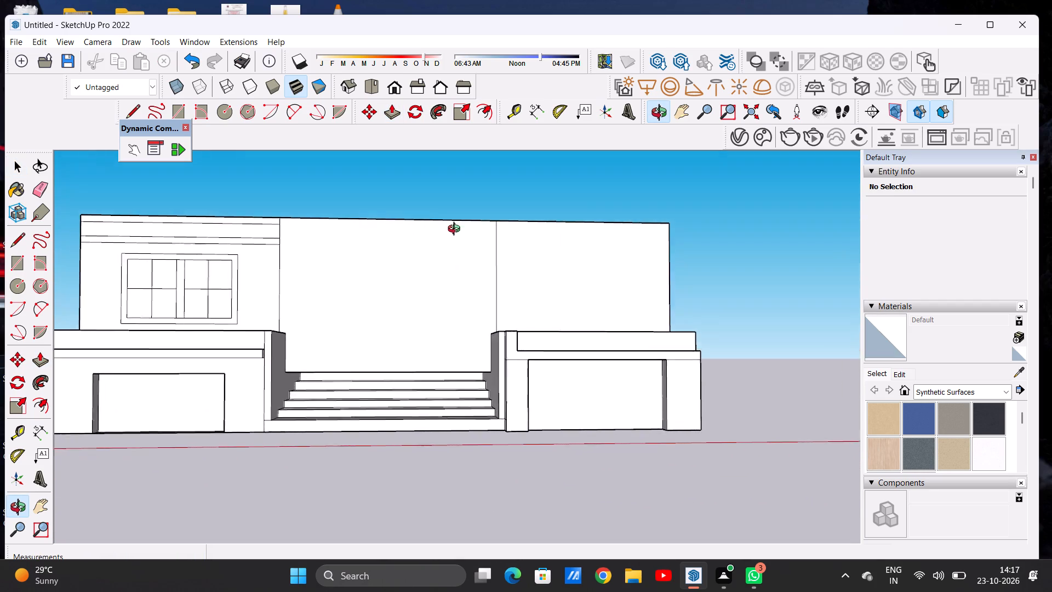
middle_click_drag(456, 230, 444, 297)
scroll(362, 318, "down", 5)
middle_click_drag(381, 343, 381, 317)
middle_click(381, 317)
scroll(379, 393, "up", 8)
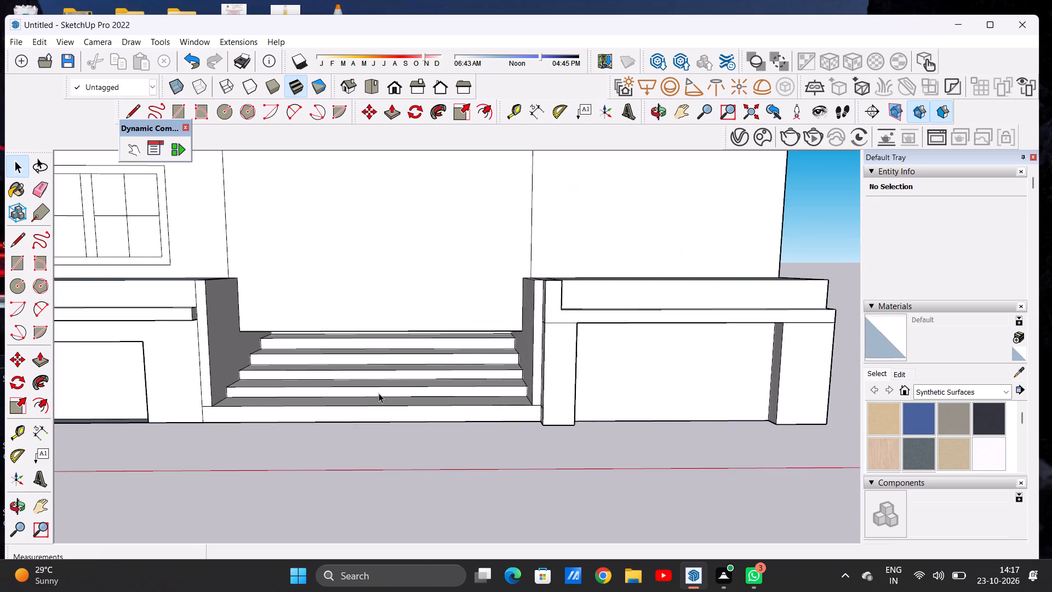
middle_click_drag(430, 373, 323, 336)
scroll(421, 340, "up", 10)
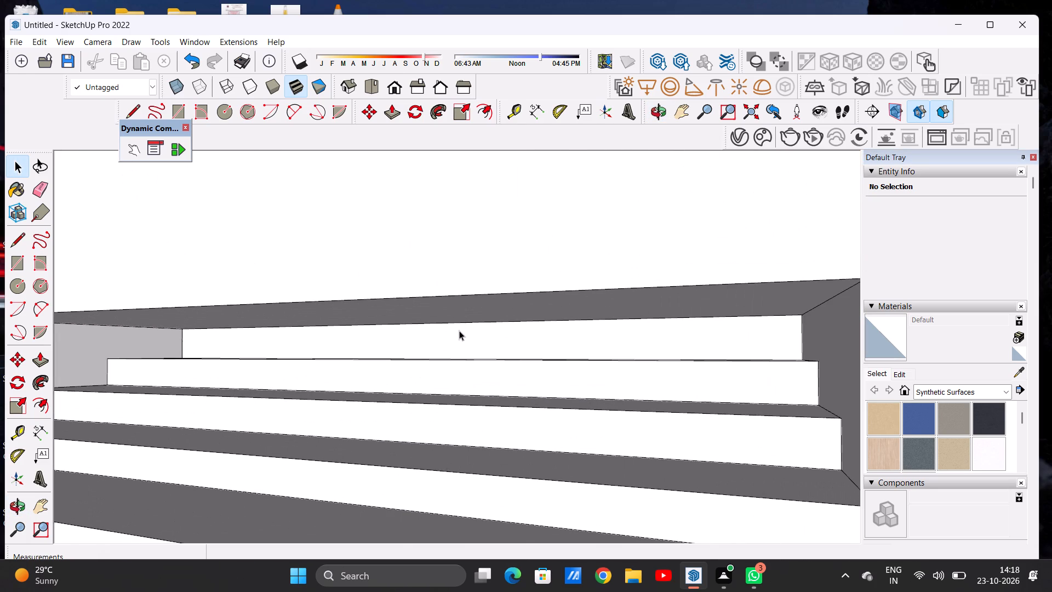
key("p")
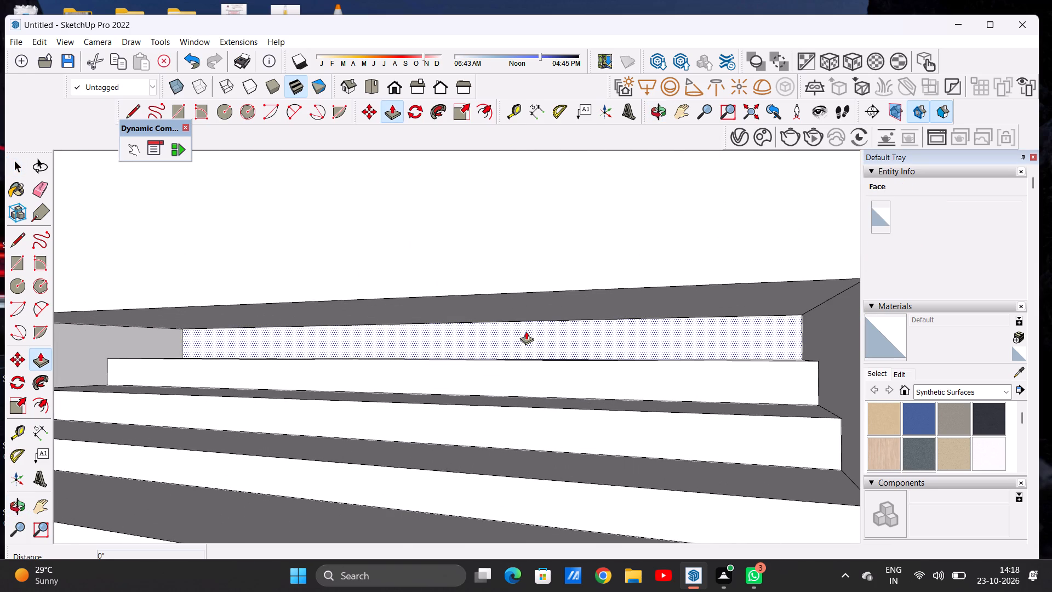
left_click(526, 331)
scroll(465, 347, "down", 14)
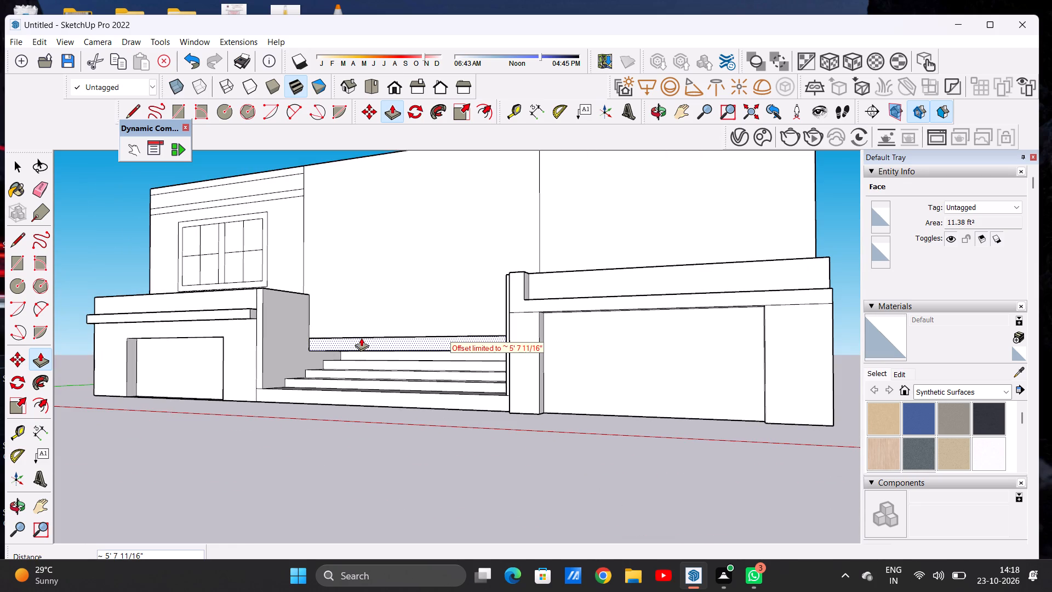
scroll(308, 331, "up", 12)
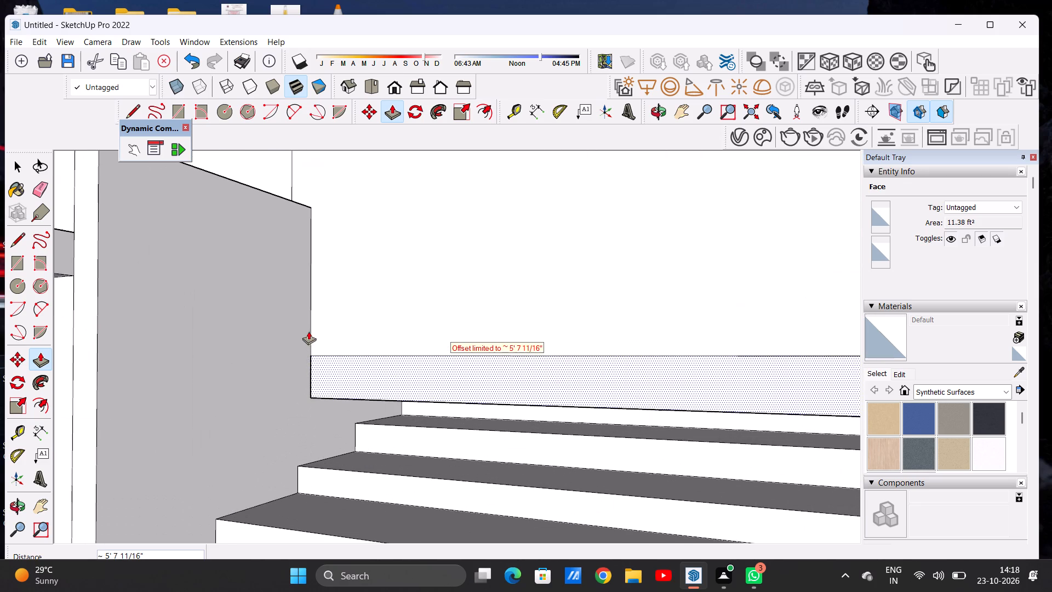
left_click(310, 356)
Push/Pull the next riser below forward about 3' 5 5/8", flush with the central wall face.
scroll(325, 340, "down", 10)
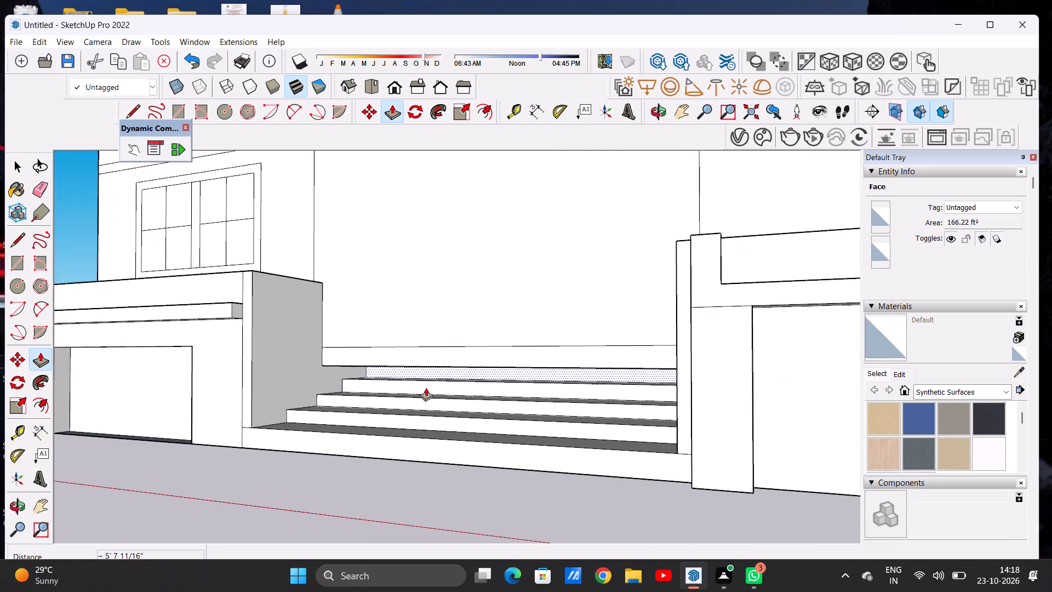
middle_click_drag(446, 391, 369, 354)
scroll(426, 375, "up", 12)
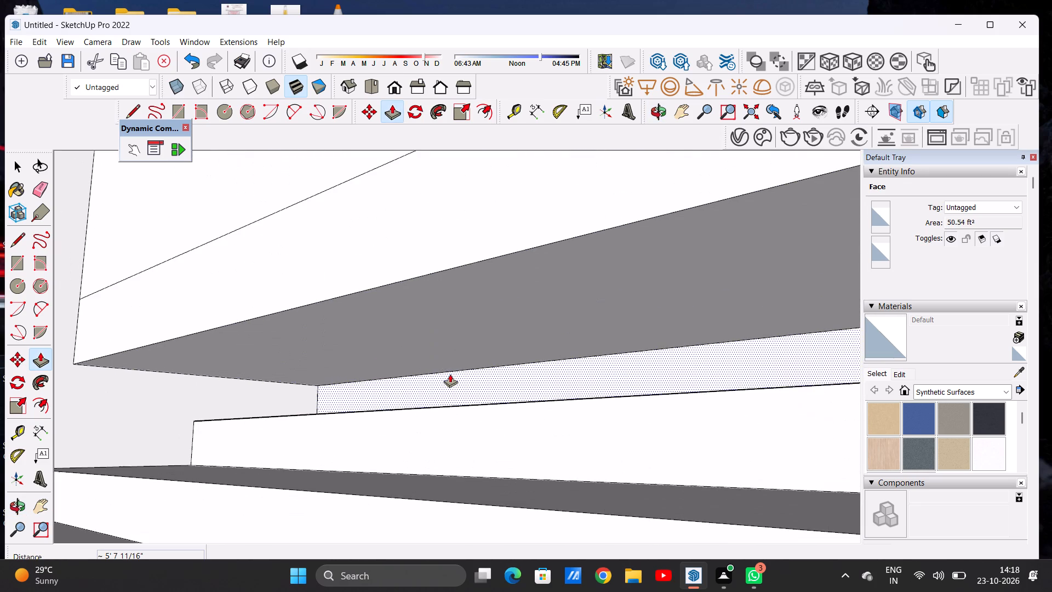
left_click(451, 374)
scroll(388, 376, "down", 14)
scroll(398, 371, "up", 1)
middle_click_drag(335, 361, 348, 427)
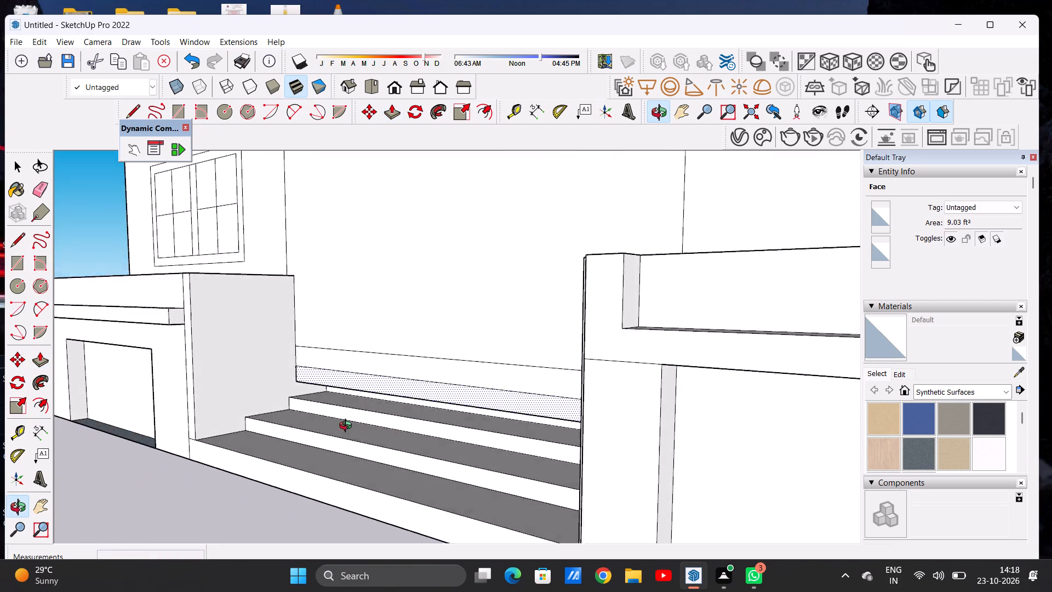
middle_click_drag(348, 427, 350, 436)
scroll(289, 378, "up", 12)
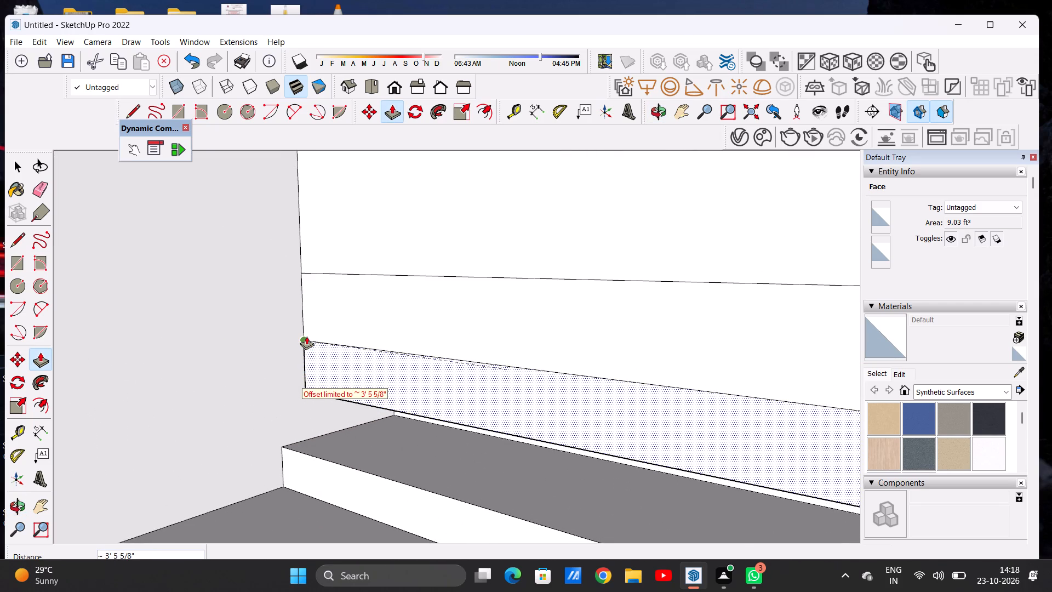
left_click(306, 336)
key("space")
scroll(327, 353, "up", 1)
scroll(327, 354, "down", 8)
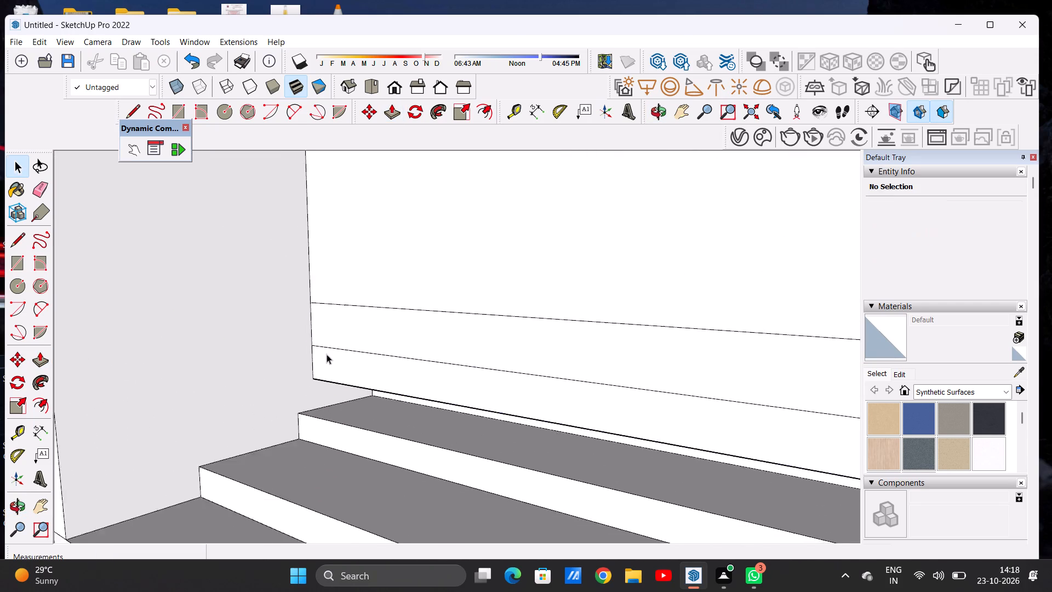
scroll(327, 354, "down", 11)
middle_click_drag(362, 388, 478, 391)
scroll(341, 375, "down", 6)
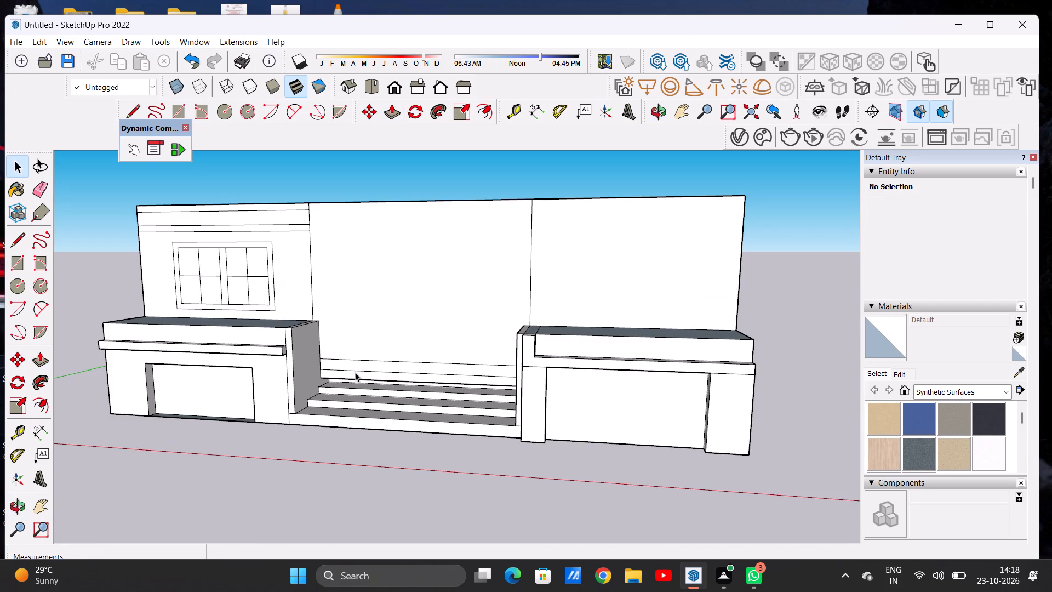
Undo the last two Push/Pull operations on the risers beneath the central wall.
middle_click_drag(385, 382, 394, 348)
scroll(407, 358, "down", 4)
middle_click_drag(449, 374, 368, 391)
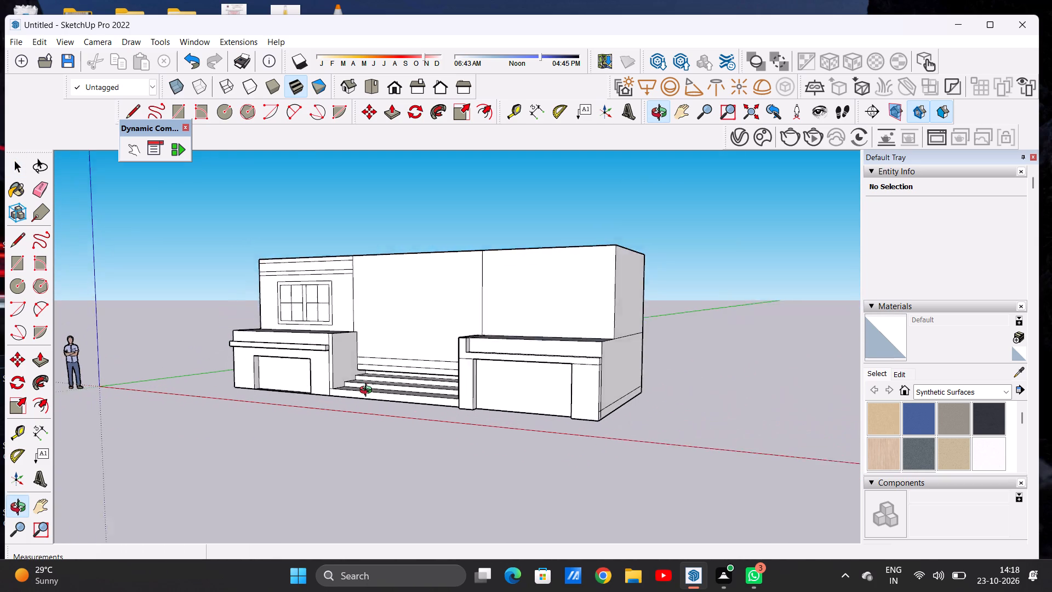
middle_click_drag(368, 391, 356, 408)
scroll(381, 372, "up", 15)
middle_click_drag(409, 378, 409, 330)
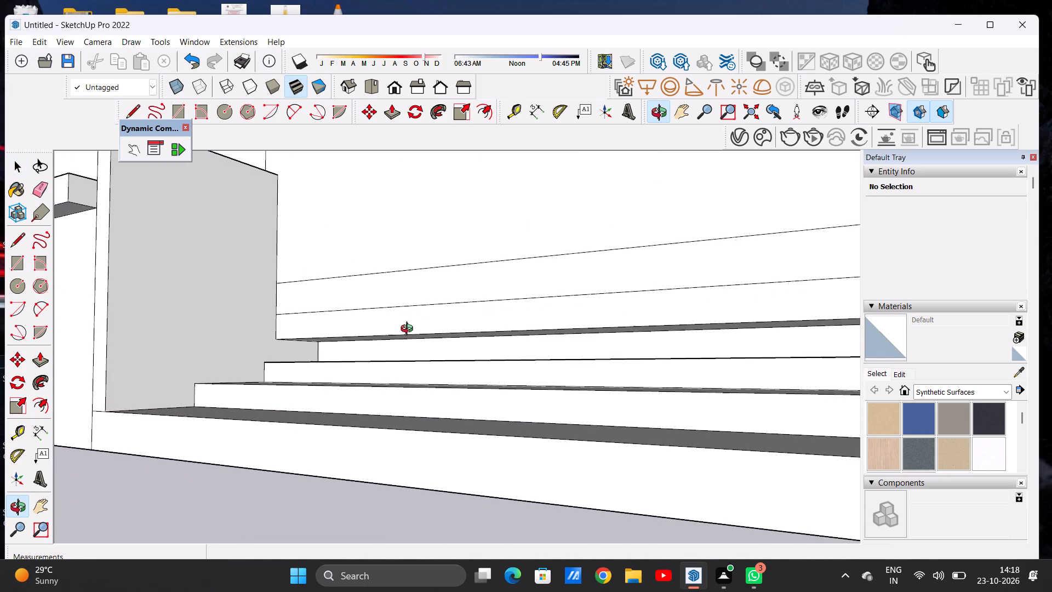
middle_click_drag(409, 330, 415, 356)
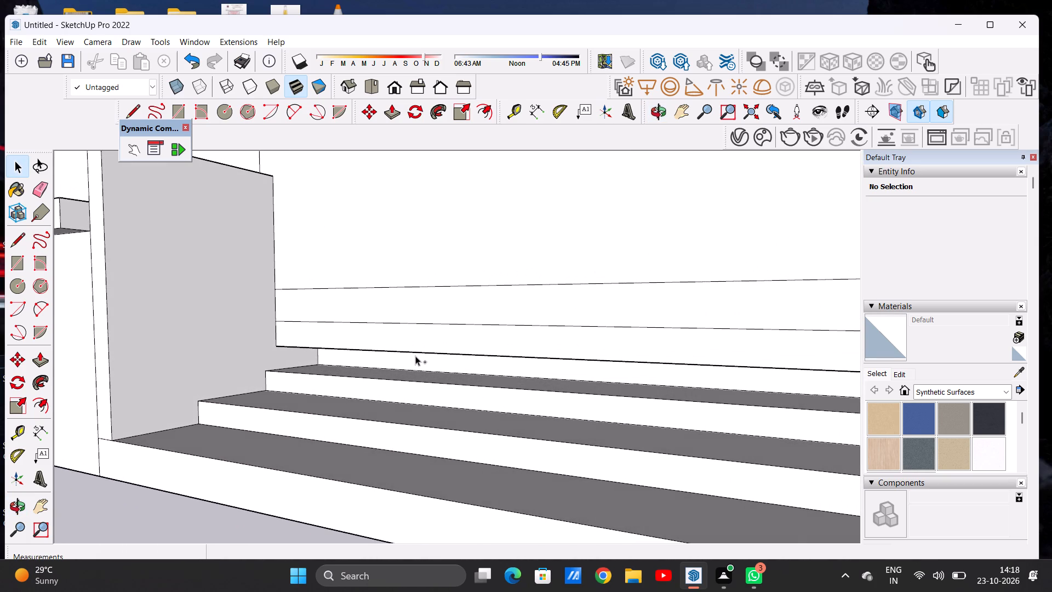
key("ctrl+z")
key("ctrl+z")
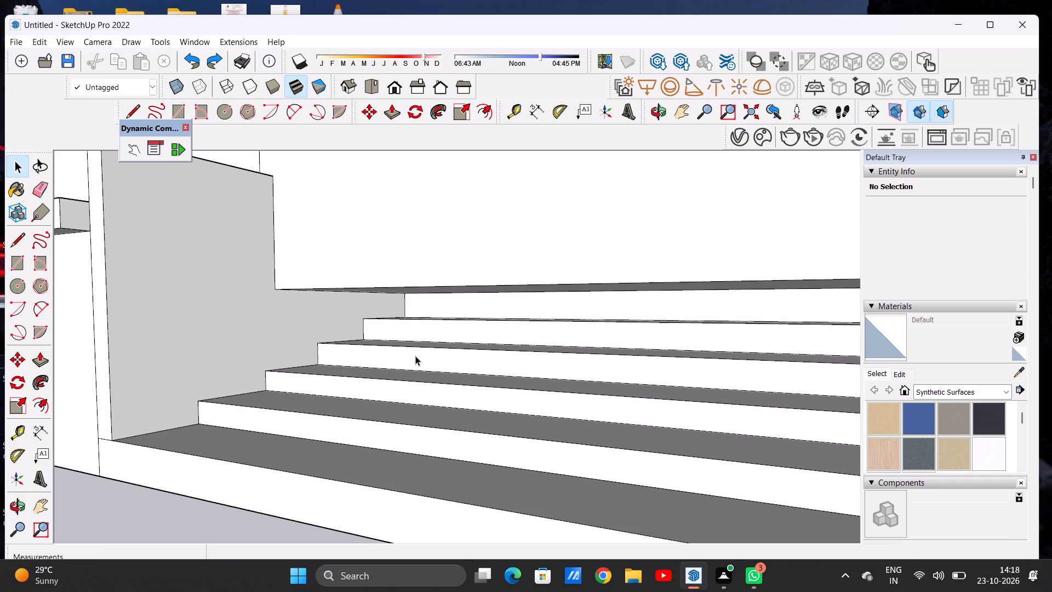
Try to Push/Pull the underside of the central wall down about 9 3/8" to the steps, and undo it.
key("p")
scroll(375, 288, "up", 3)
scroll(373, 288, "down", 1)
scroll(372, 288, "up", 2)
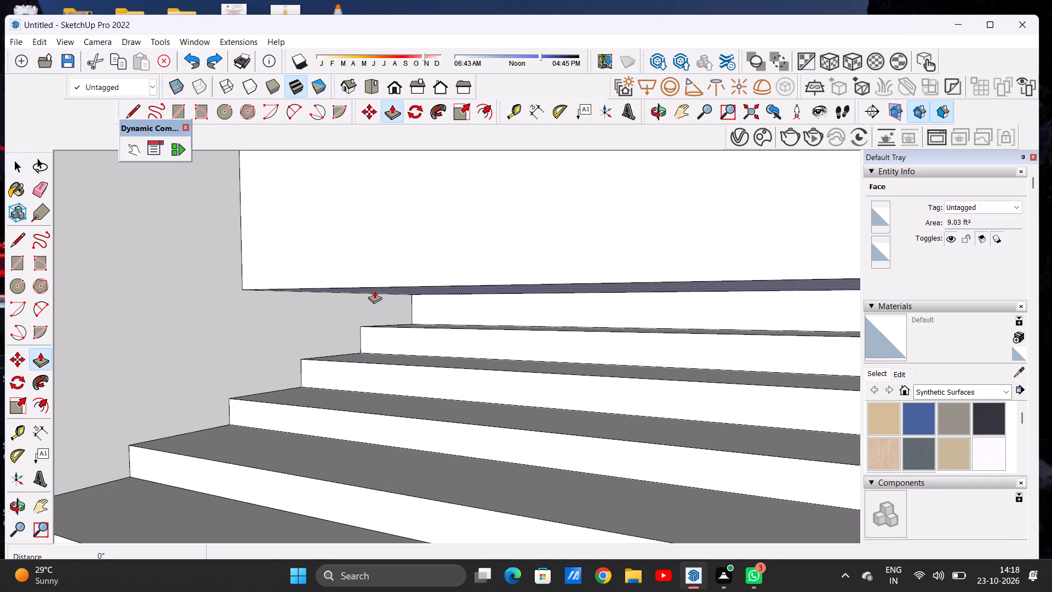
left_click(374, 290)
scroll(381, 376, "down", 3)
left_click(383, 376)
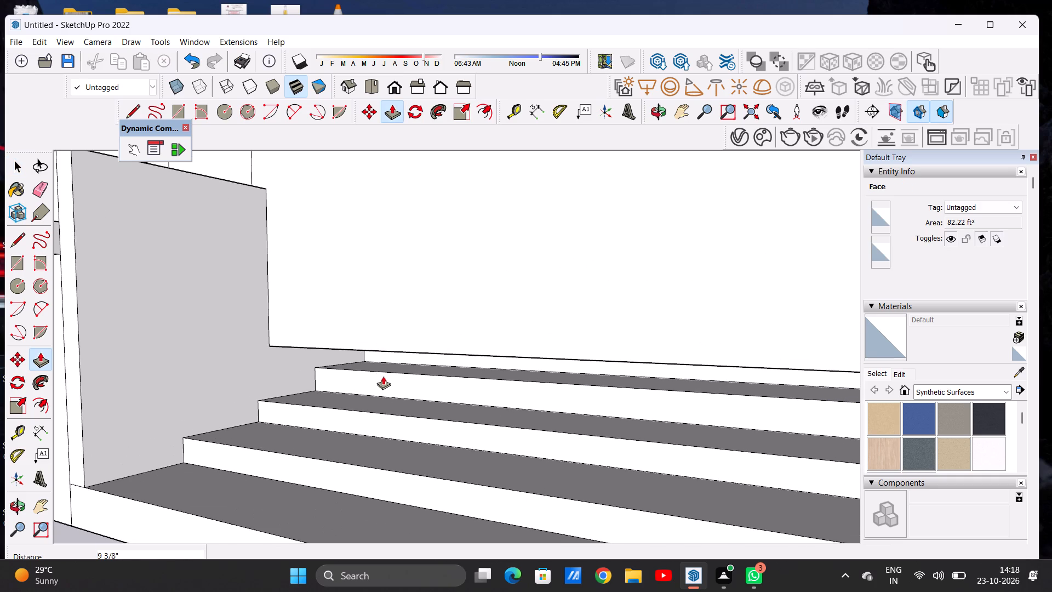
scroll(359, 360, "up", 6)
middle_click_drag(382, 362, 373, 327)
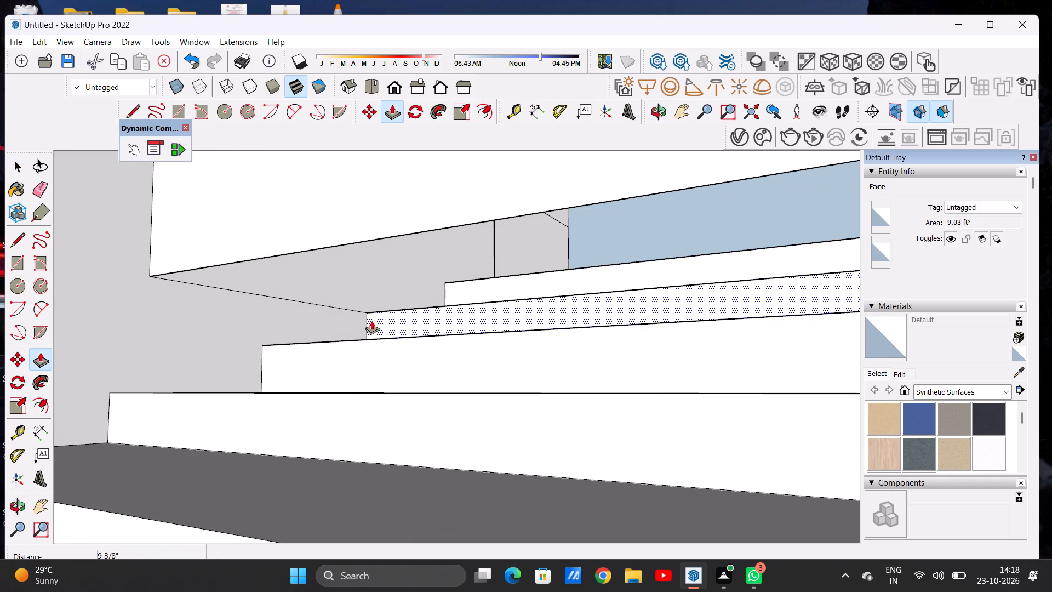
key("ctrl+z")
Push/Pull the topmost step riser forward about 5' 7 11/16", flush with the central wall above it.
scroll(380, 335, "down", 4)
scroll(380, 337, "up", 1)
scroll(380, 337, "down", 4)
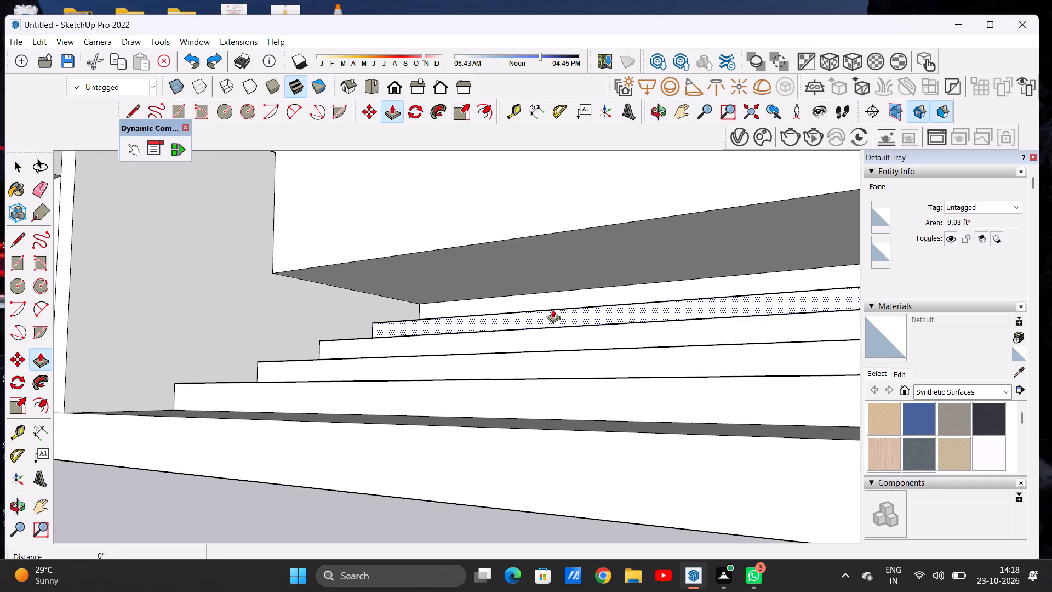
scroll(558, 291, "up", 5)
left_click(558, 296)
scroll(462, 311, "down", 8)
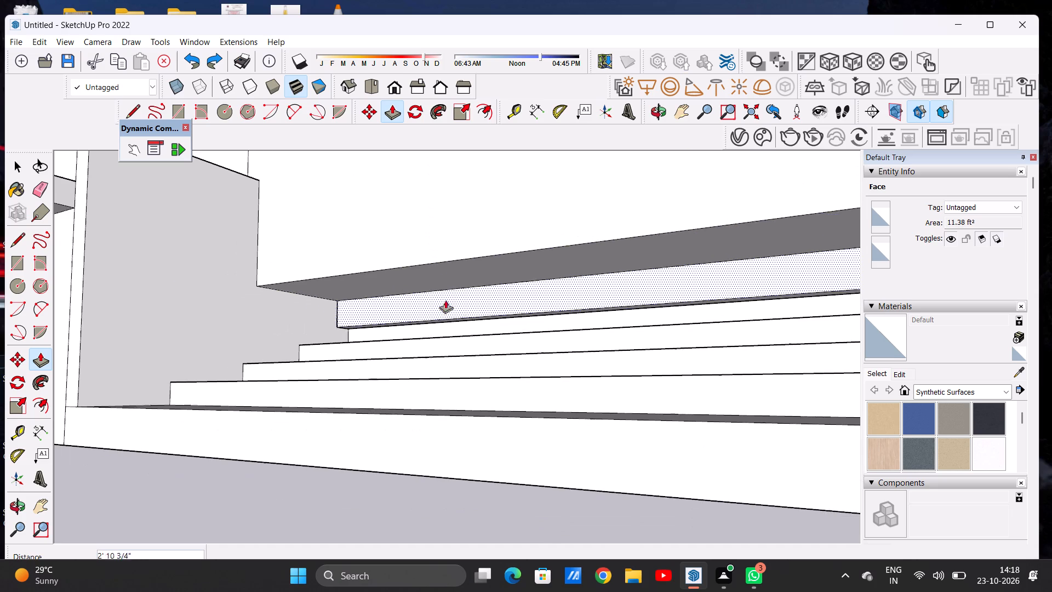
left_click(260, 288)
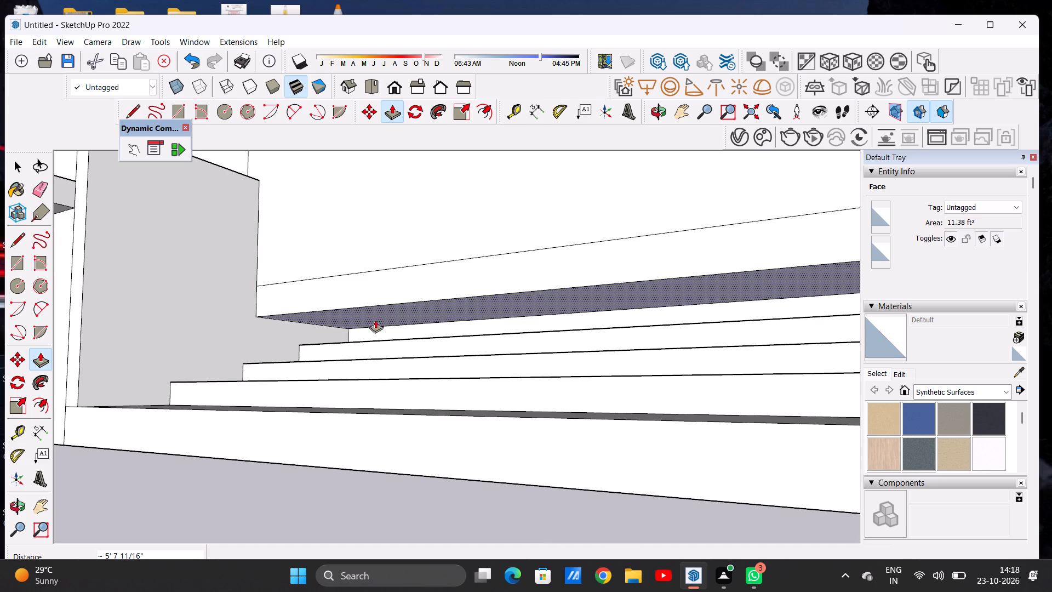
Push/Pull the second riser from the top forward about 3' 5 5/8", flush with the central wall face.
left_click(396, 327)
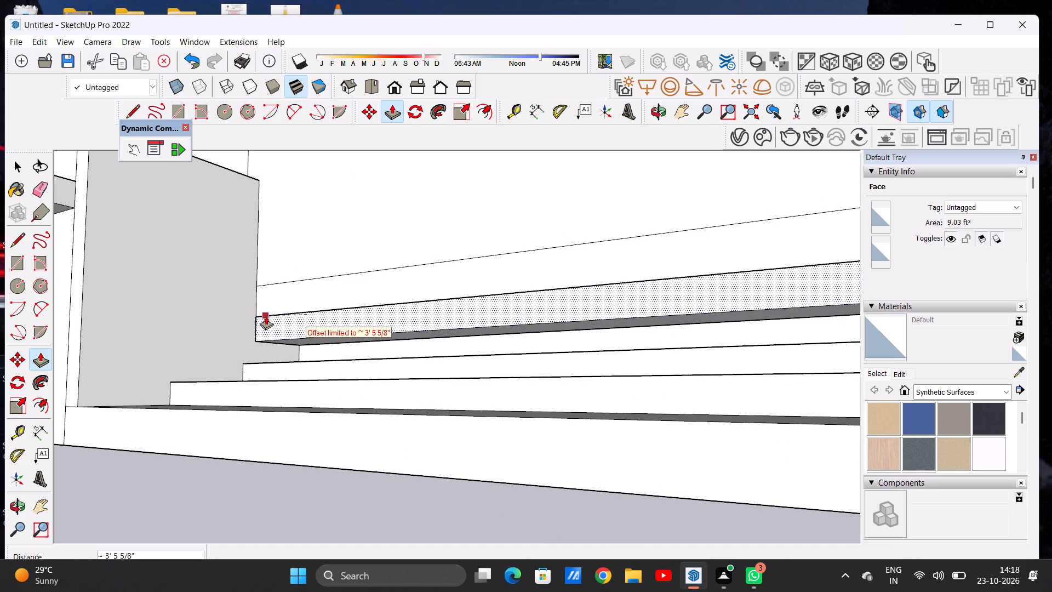
left_click(260, 316)
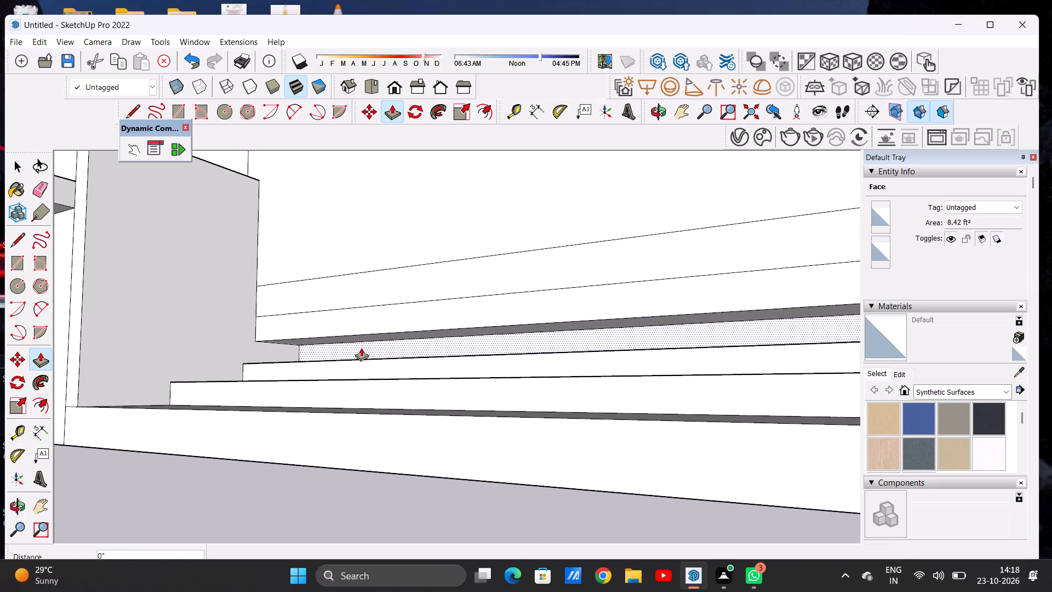
Push/Pull the third riser from the top forward until it is flush with the central wall face.
left_click(361, 348)
left_click(256, 340)
key("space")
Erase the three horizontal edge lines across the bottom of the central wall, merging the flush risers into one face.
scroll(247, 367, "down", 10)
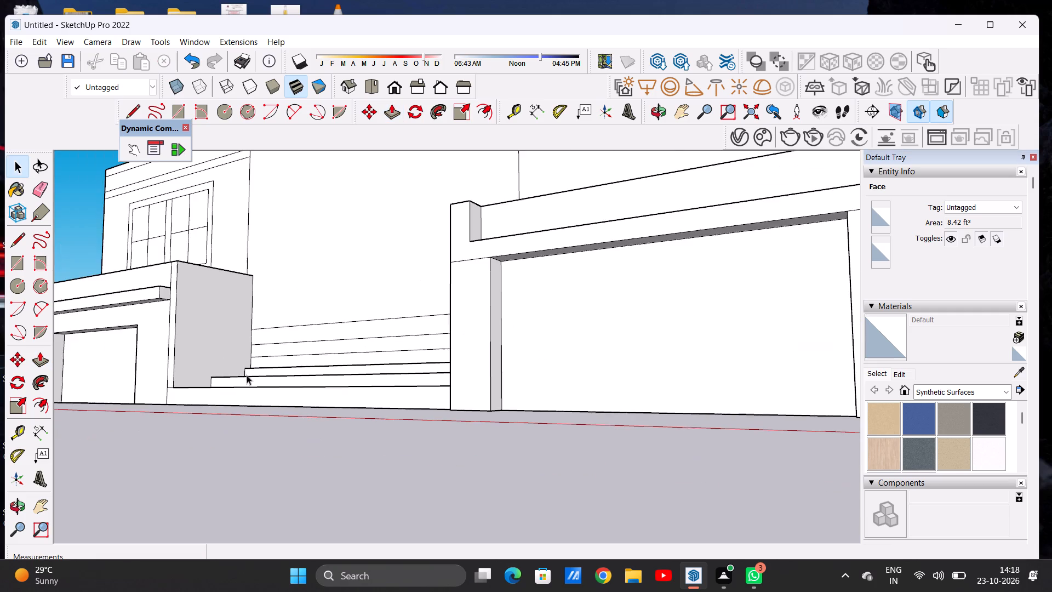
middle_click_drag(249, 377, 405, 460)
scroll(317, 418, "down", 7)
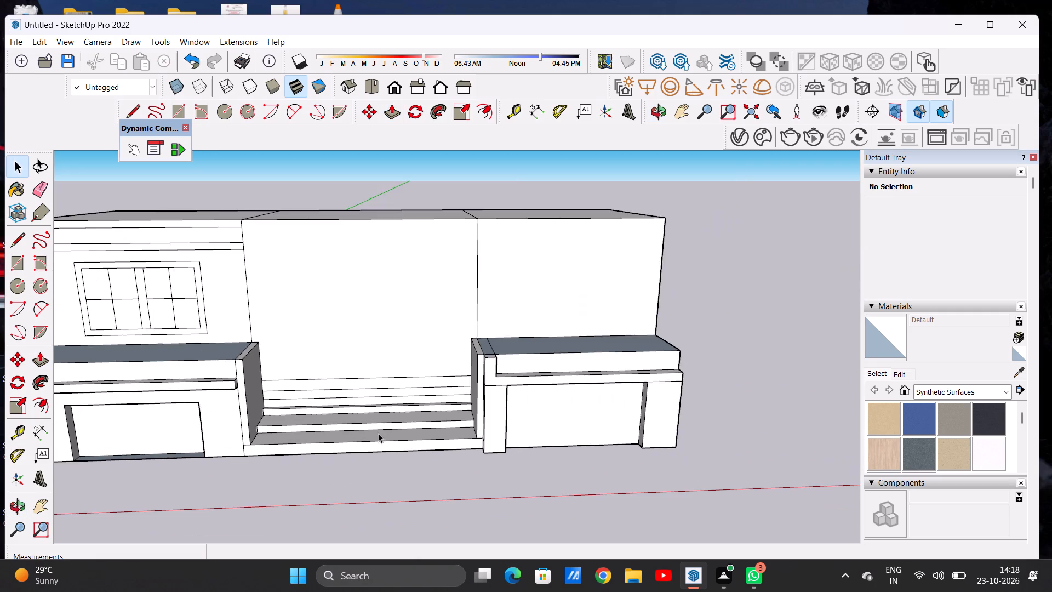
middle_click_drag(380, 437, 358, 410)
scroll(359, 408, "up", 2)
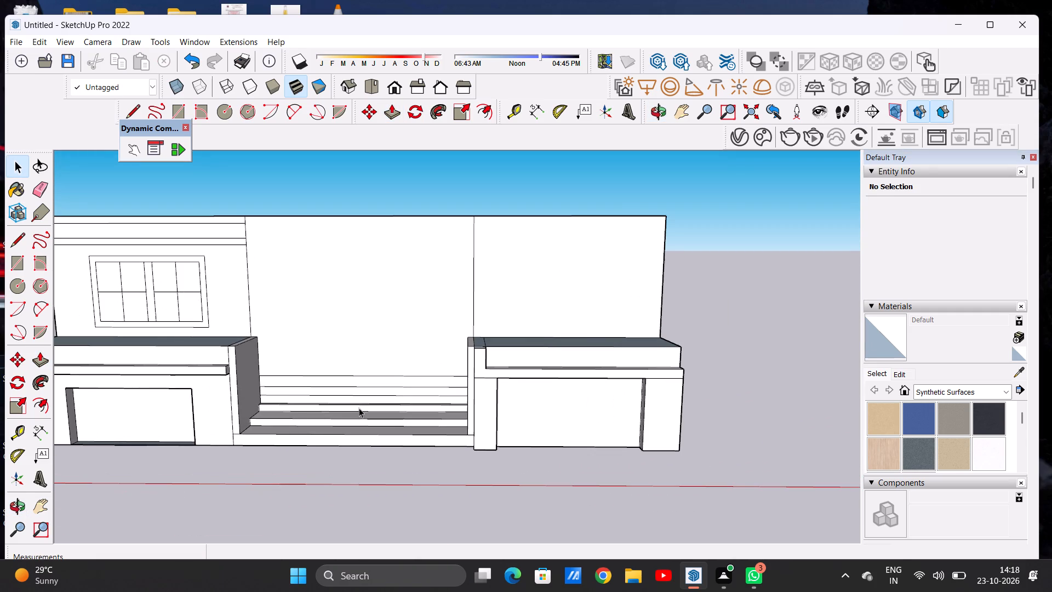
scroll(364, 402, "down", 1)
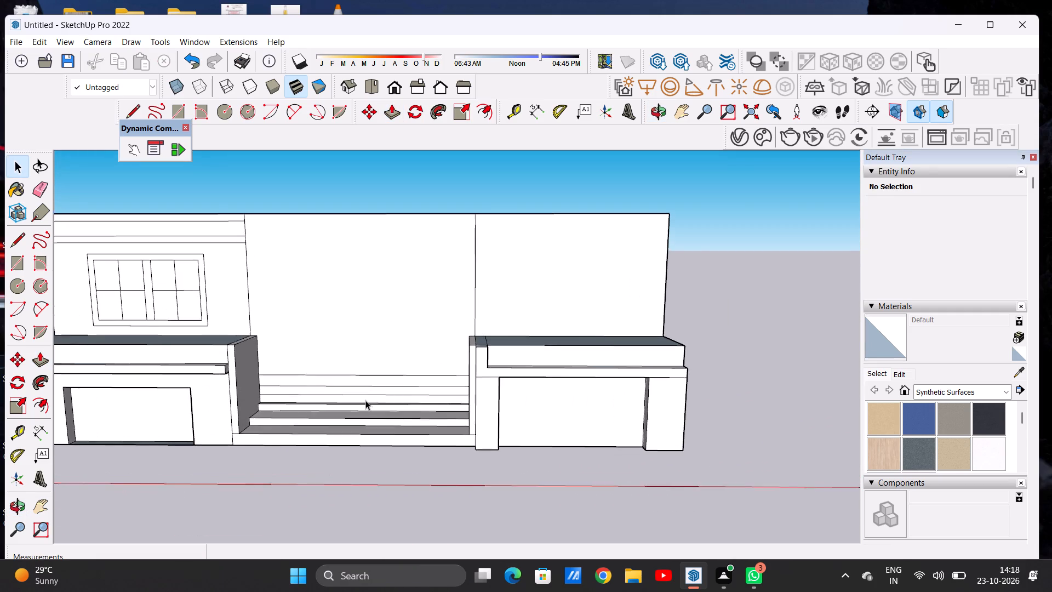
scroll(365, 400, "down", 3)
middle_click_drag(383, 395, 386, 379)
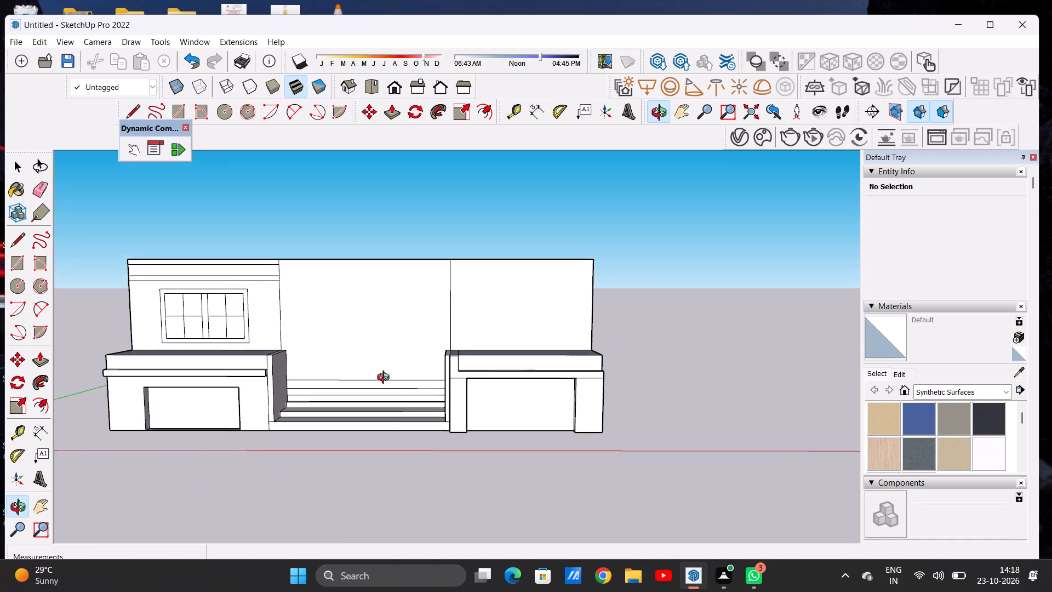
middle_click_drag(386, 379, 384, 368)
middle_click(383, 367)
scroll(396, 394, "up", 6)
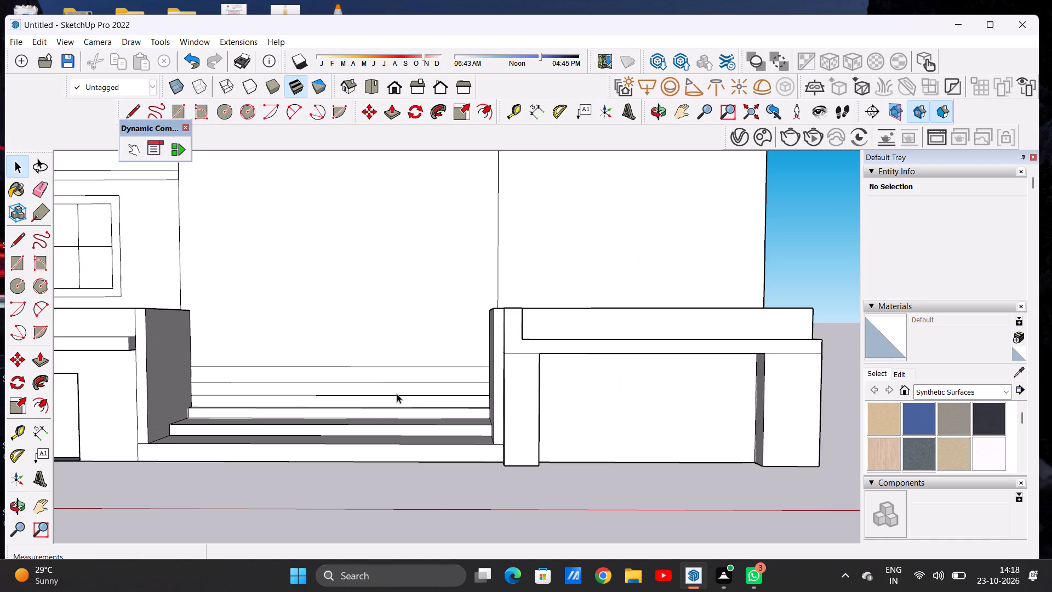
scroll(397, 394, "up", 1)
key("e")
left_click_drag(386, 365, 390, 370)
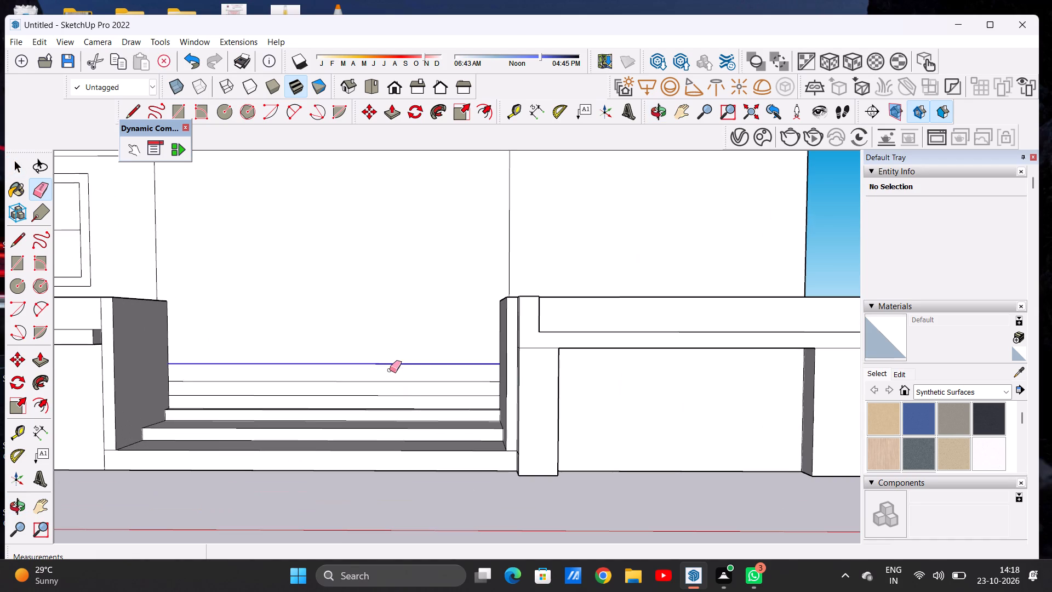
left_click_drag(390, 370, 390, 372)
left_click_drag(390, 377, 390, 384)
left_click_drag(390, 390, 390, 395)
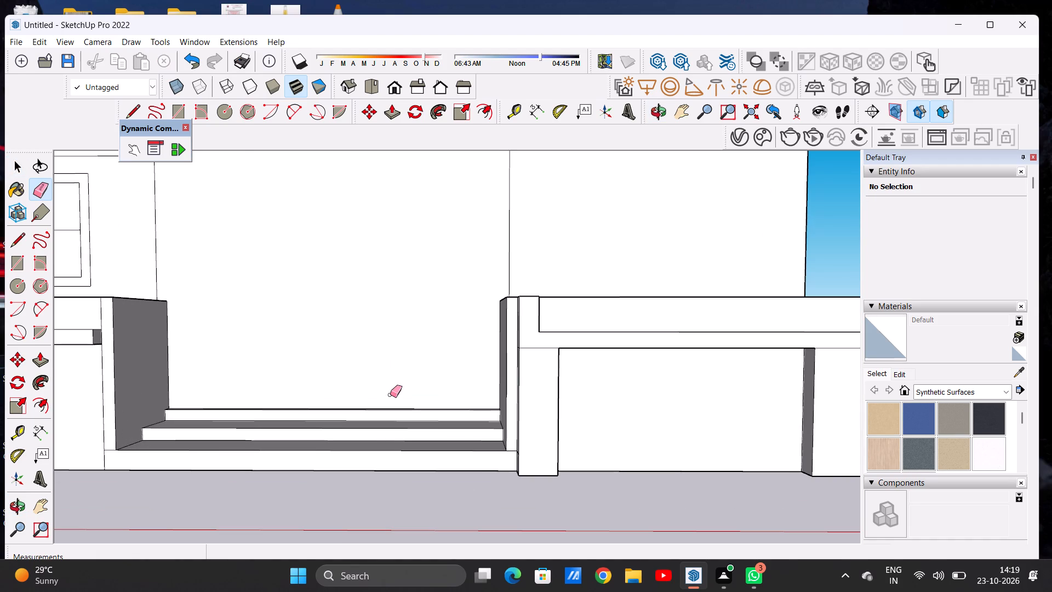
key("space")
Push/Pull the topmost remaining step riser forward about 1' 4 13/16" to deepen the narrow tread below the central wall.
middle_click_drag(422, 410, 413, 513)
scroll(408, 419, "up", 1)
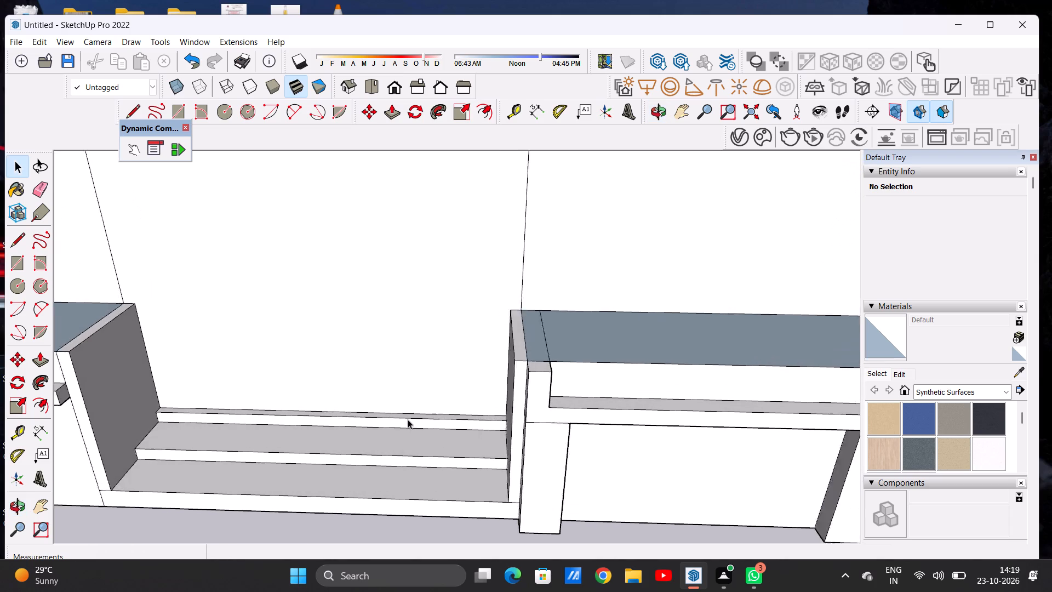
scroll(408, 419, "up", 5)
scroll(392, 387, "down", 8)
middle_click_drag(403, 452, 312, 435)
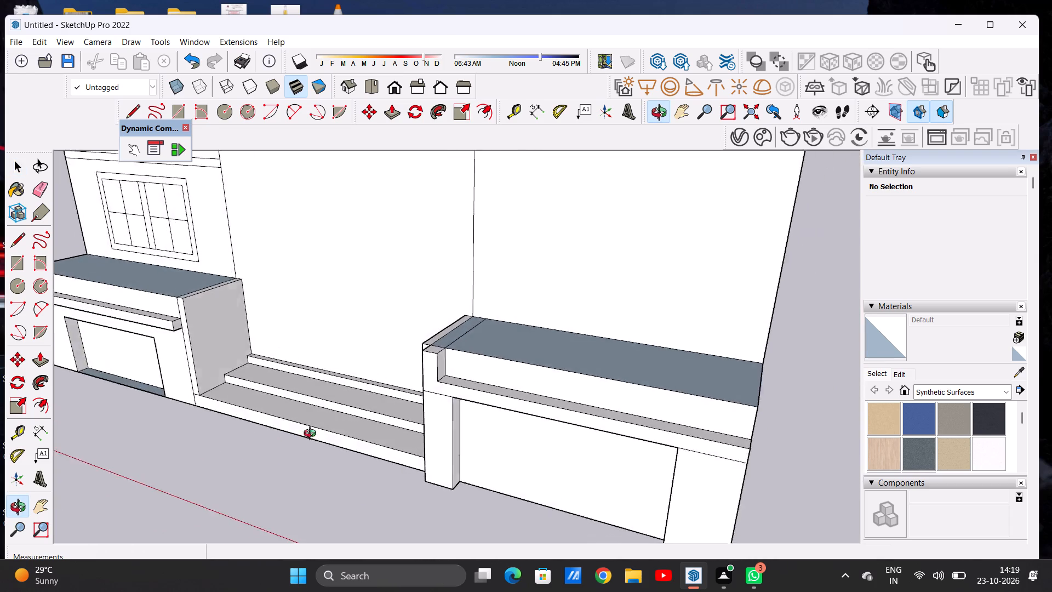
middle_click_drag(312, 435, 377, 434)
scroll(377, 434, "up", 1)
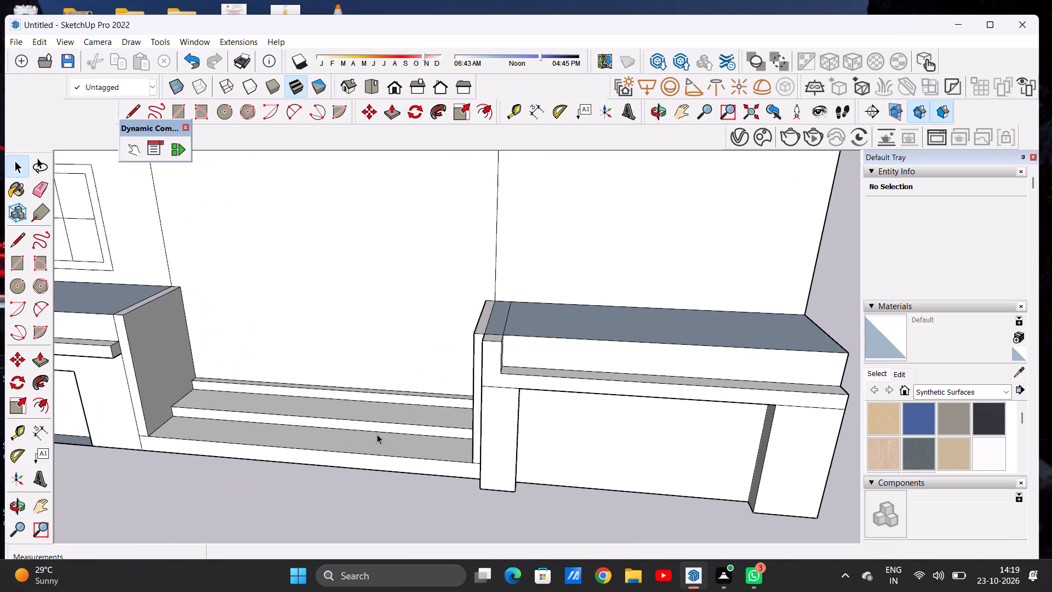
key("p")
scroll(401, 395, "up", 5)
left_click(403, 395)
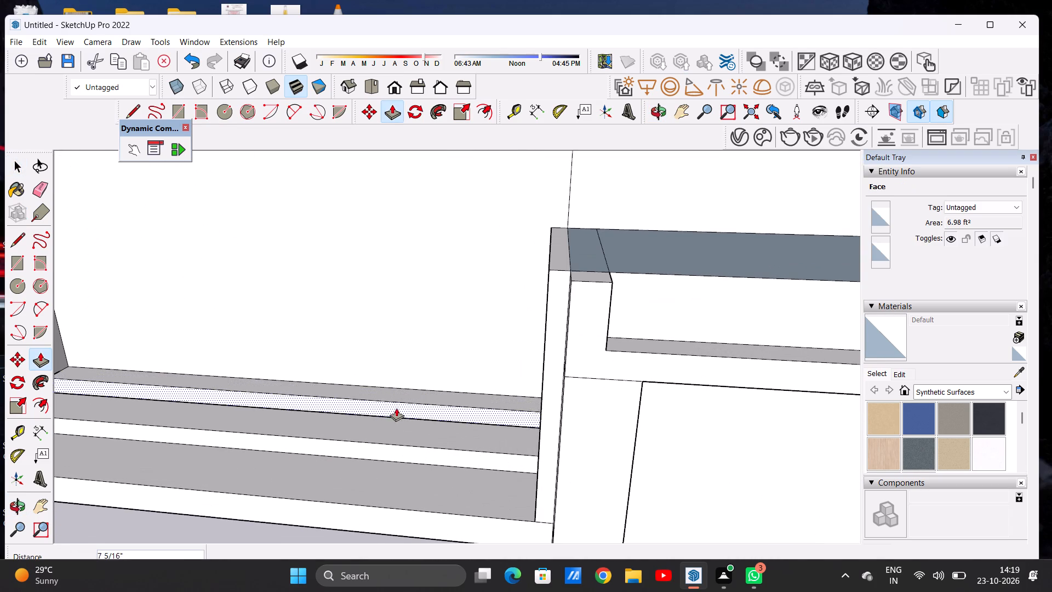
left_click(388, 418)
Push/Pull the middle step riser forward to deepen its tread and even out the three steps.
scroll(388, 391, "down", 5)
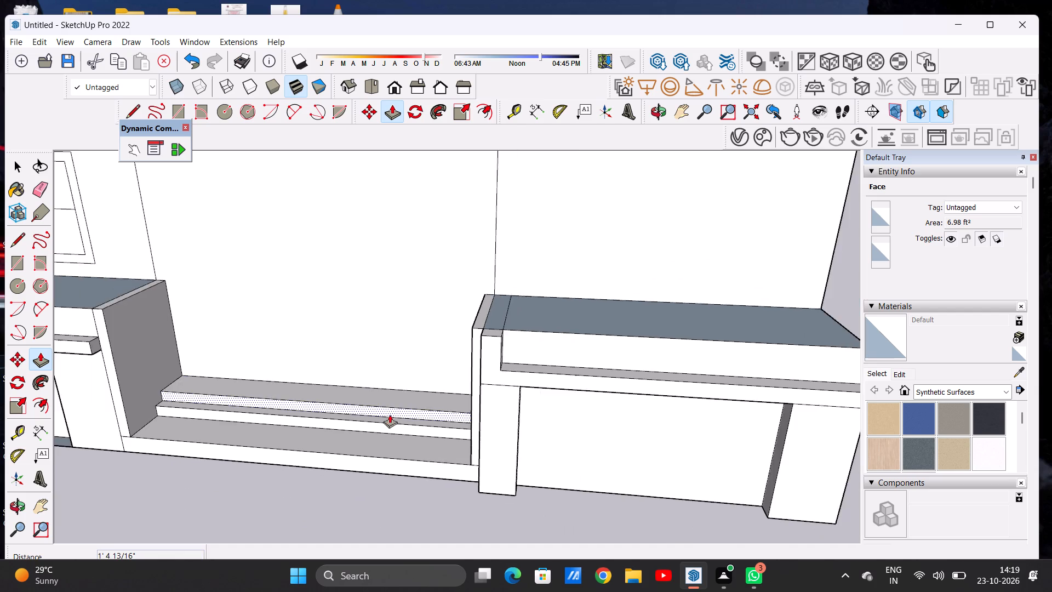
scroll(391, 417, "up", 5)
left_click(394, 431)
left_click(393, 432)
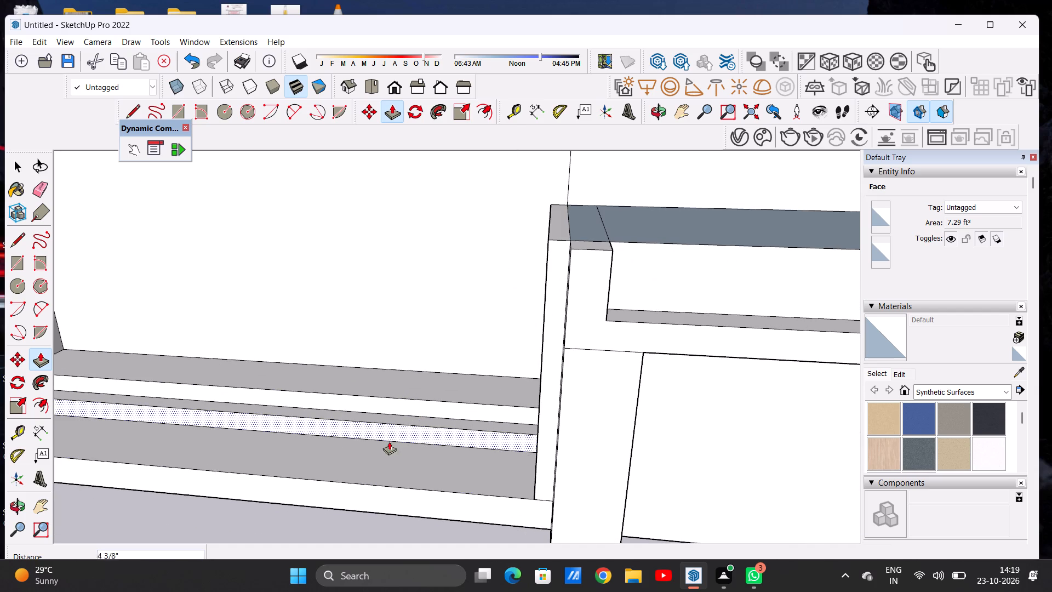
left_click(384, 454)
key("space")
Examine the respaced steps and the flush central wall from several angles.
scroll(387, 350, "down", 13)
middle_click_drag(299, 437, 356, 404)
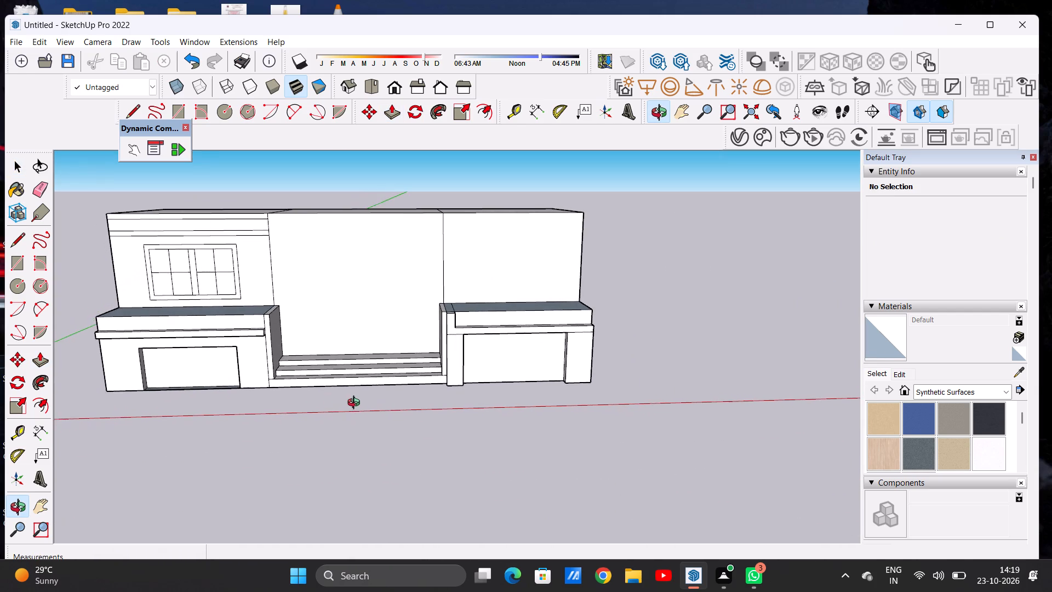
middle_click_drag(356, 404, 355, 404)
scroll(368, 401, "down", 5)
scroll(350, 384, "up", 7)
middle_click_drag(355, 356, 278, 345)
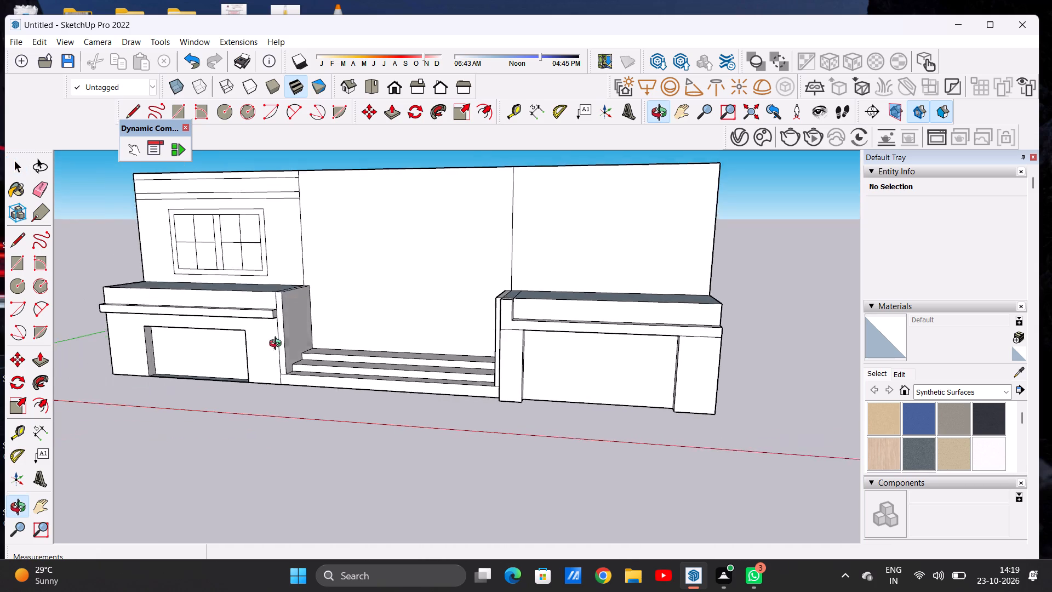
middle_click_drag(278, 345, 341, 375)
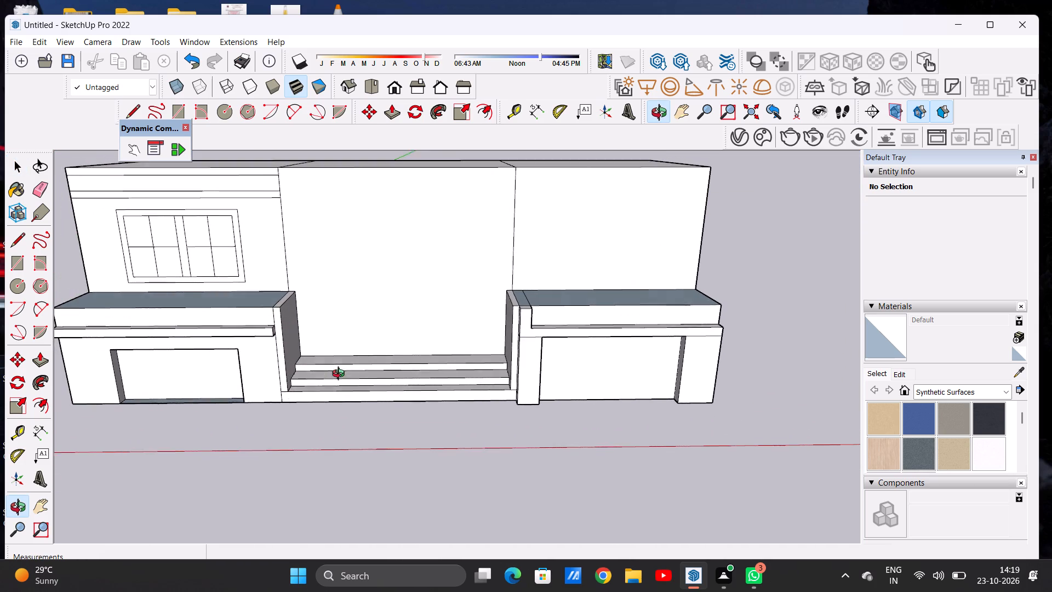
middle_click_drag(341, 375, 340, 374)
scroll(506, 369, "up", 7)
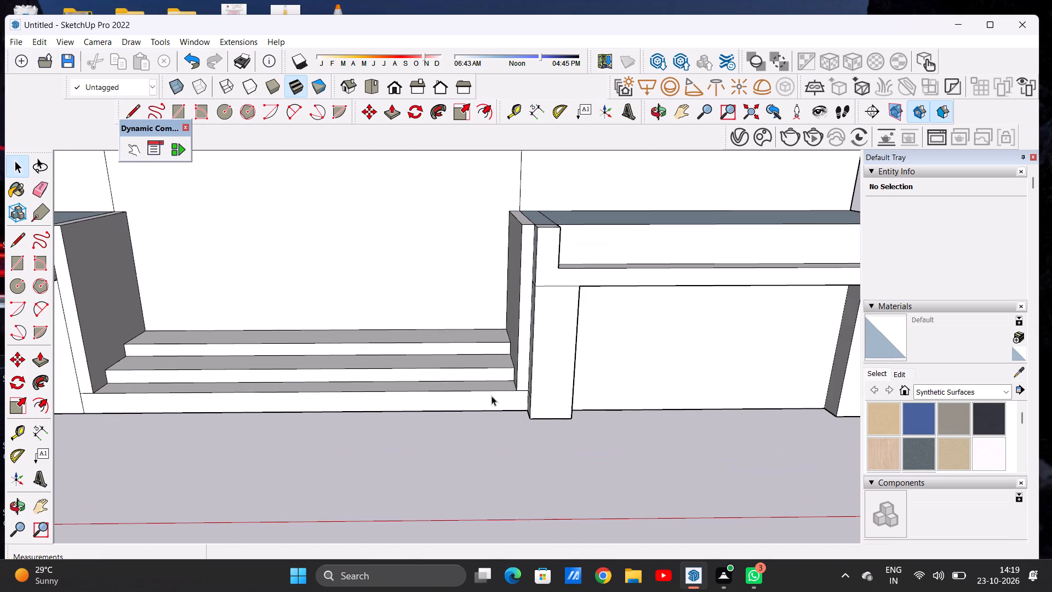
middle_click_drag(444, 385, 422, 383)
middle_click(422, 383)
scroll(529, 358, "down", 8)
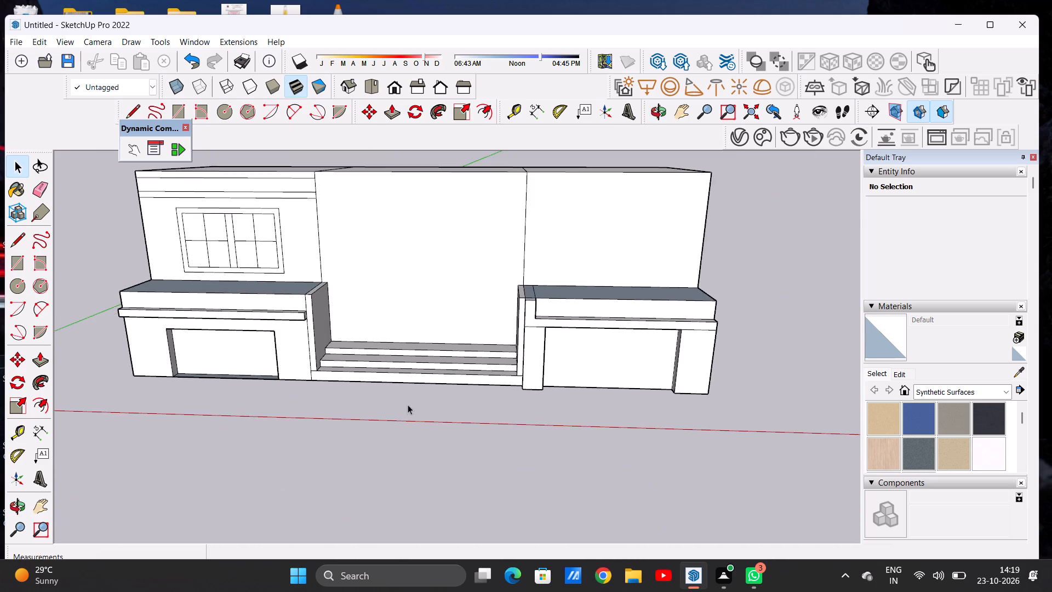
Draw a ground rectangle about 15' 5" by 3' 10 15/16" in front of the entrance steps, spanning the lowest step's width.
scroll(385, 405, "up", 5)
middle_click_drag(391, 395, 403, 445)
middle_click(403, 445)
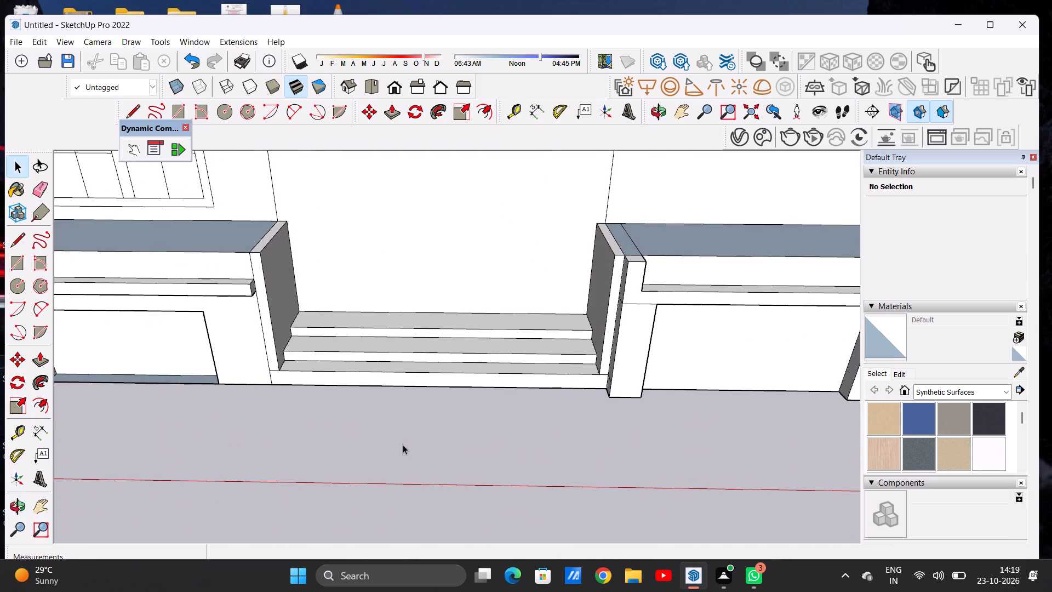
key("r")
left_click(275, 388)
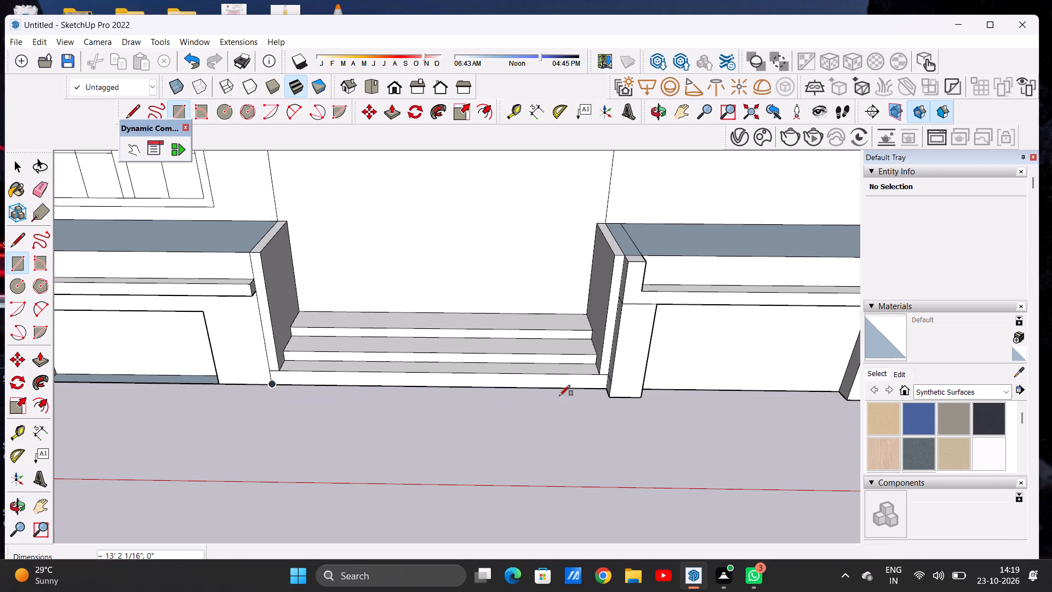
left_click(605, 388)
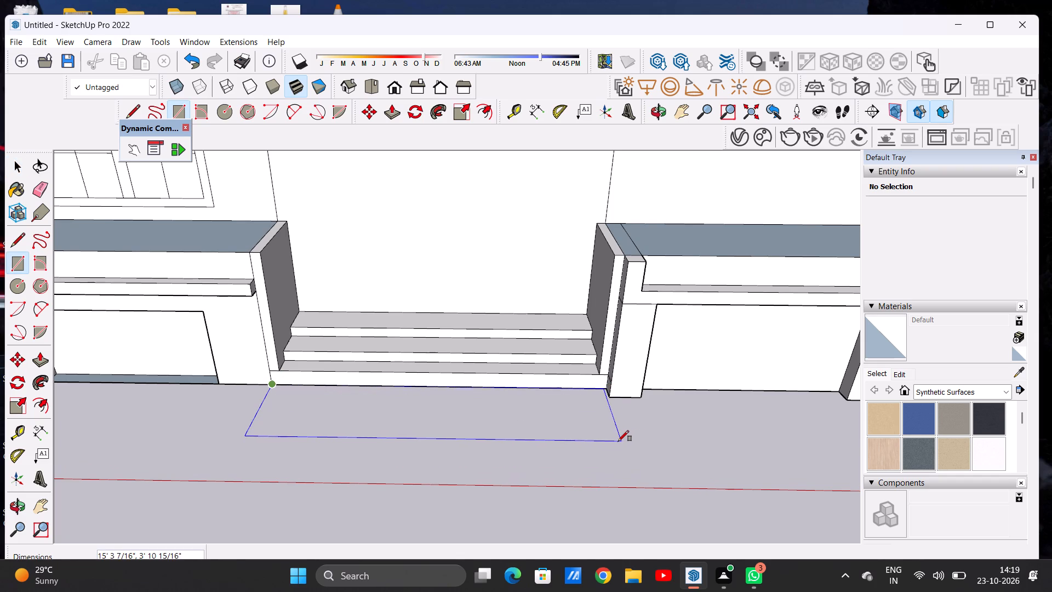
left_click(605, 389)
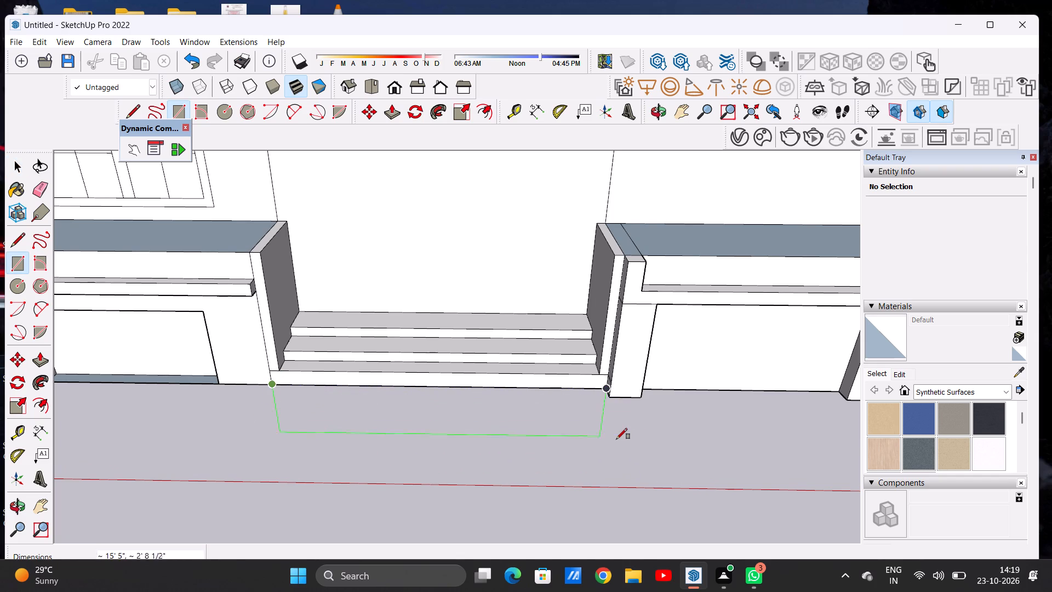
left_click(626, 441)
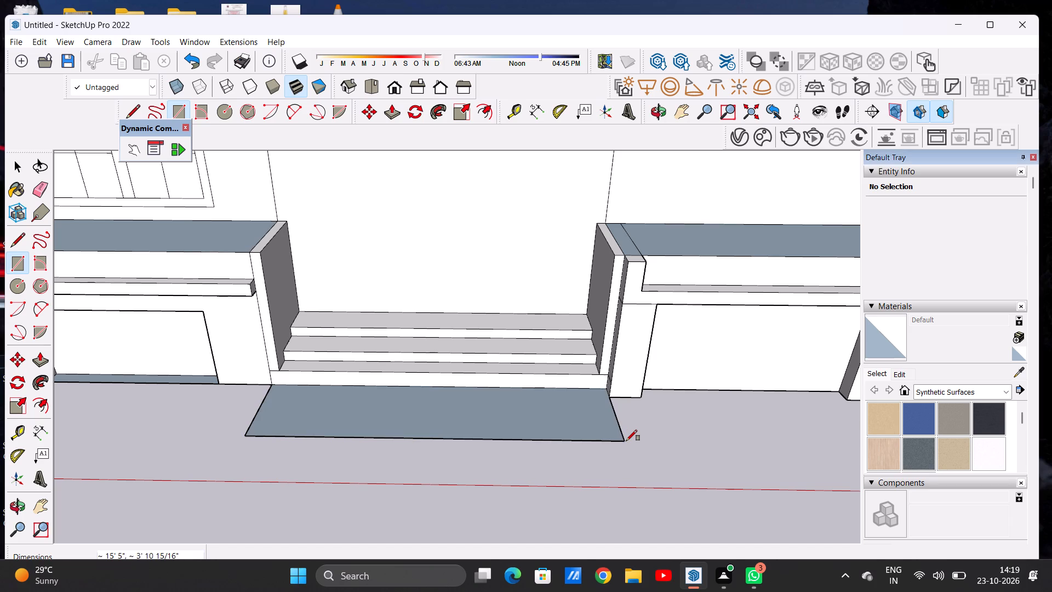
key("space")
Draw two lines about 15' 5" long across the ground rectangle, parallel to the steps, dividing it into three tread strips.
scroll(475, 420, "down", 4)
scroll(487, 414, "up", 3)
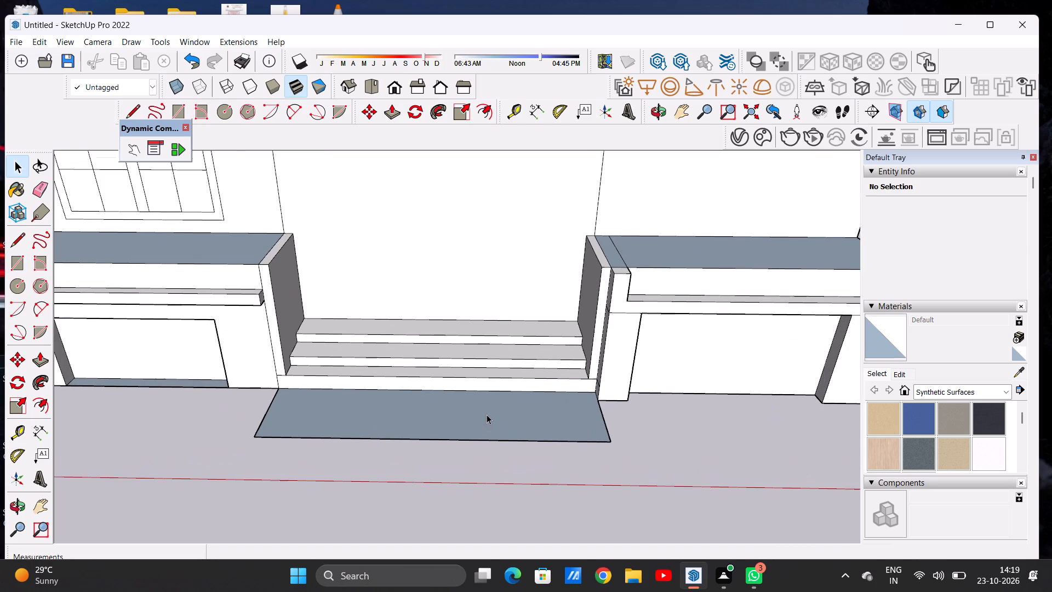
key("l")
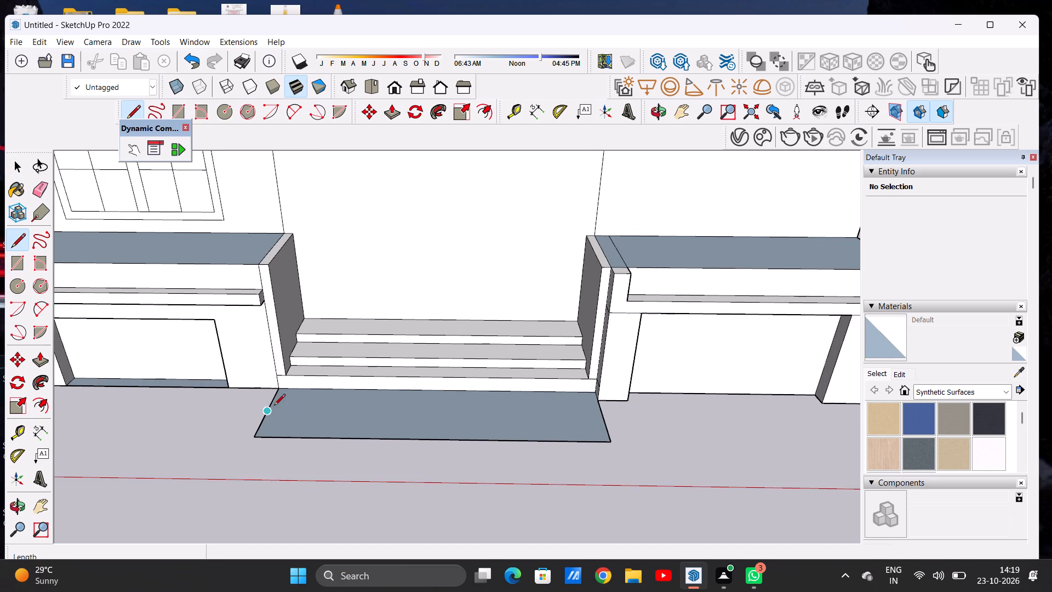
left_click(271, 402)
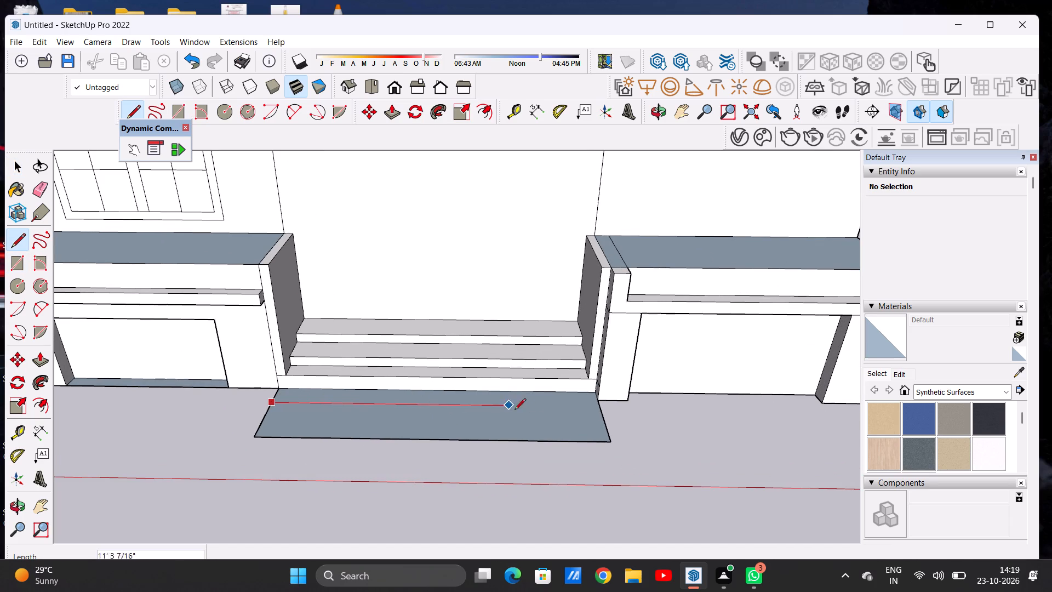
left_click(607, 414)
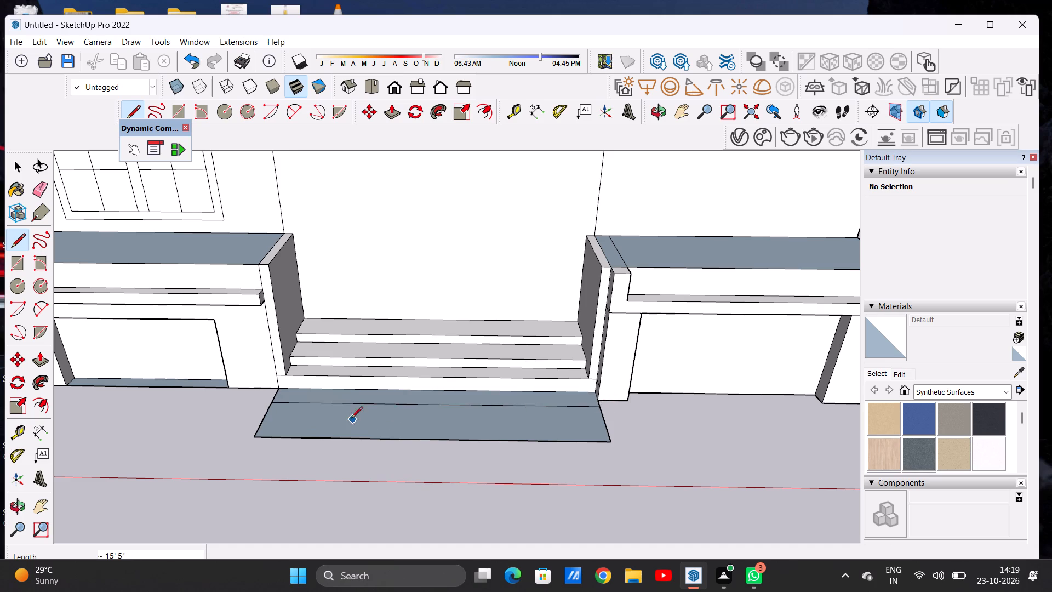
scroll(289, 424, "up", 6)
left_click(244, 413)
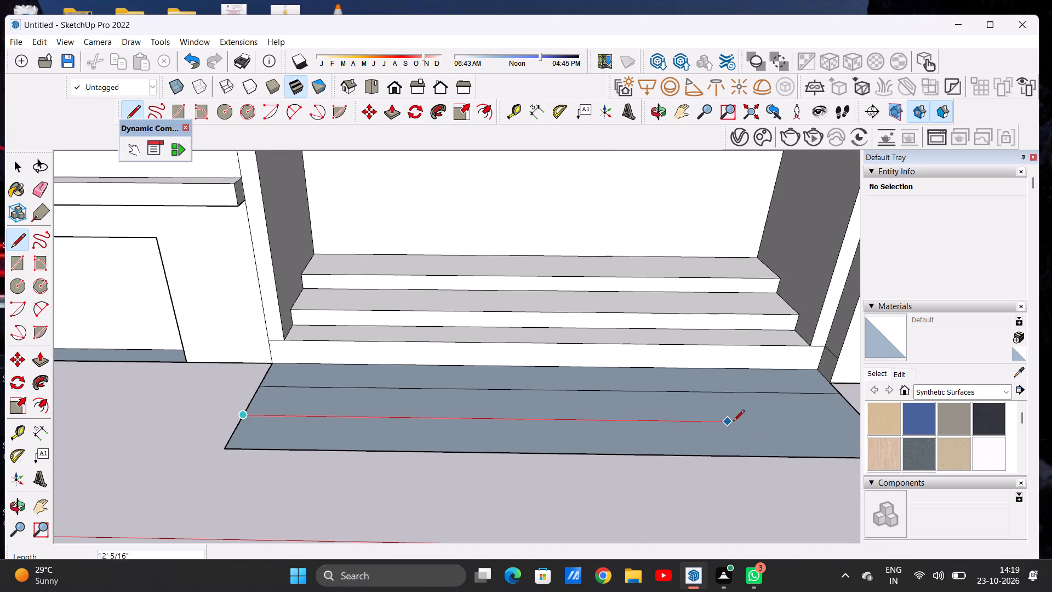
scroll(624, 420, "down", 4)
scroll(621, 421, "up", 1)
scroll(621, 421, "down", 2)
scroll(747, 416, "up", 4)
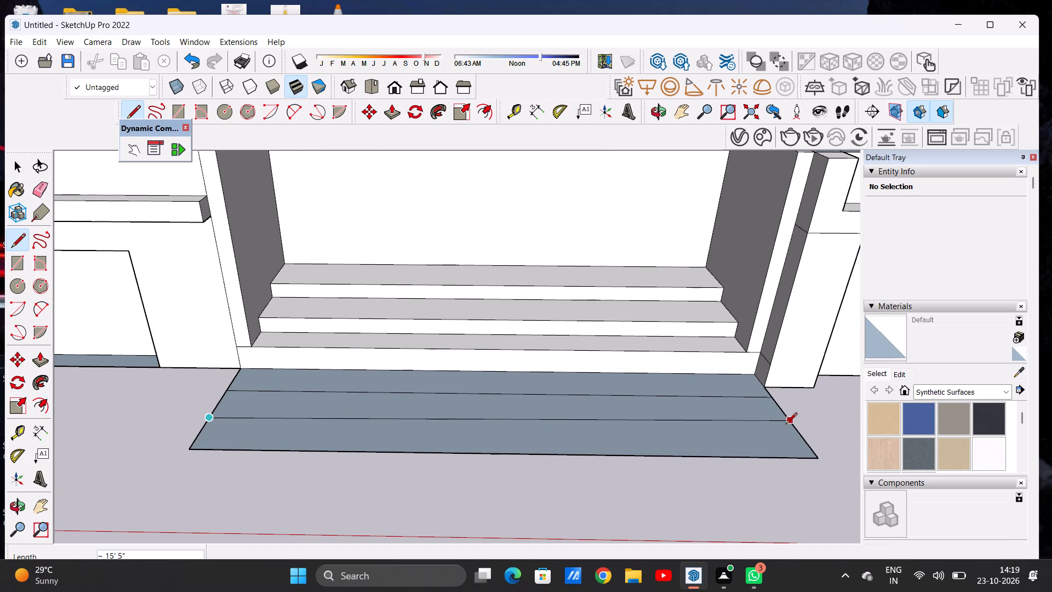
left_click(789, 426)
key("space")
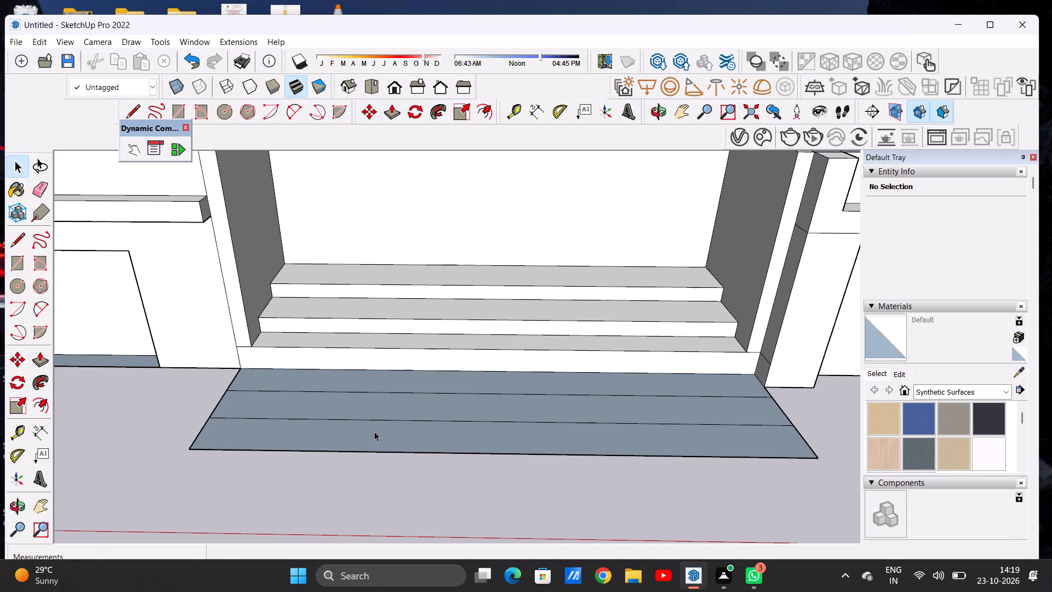
Push/Pull the three existing treads upward: top about 1' 7/16", middle about 9 15/16", and lowest about 9 3/16".
scroll(256, 404, "down", 7)
middle_click_drag(459, 399, 391, 374)
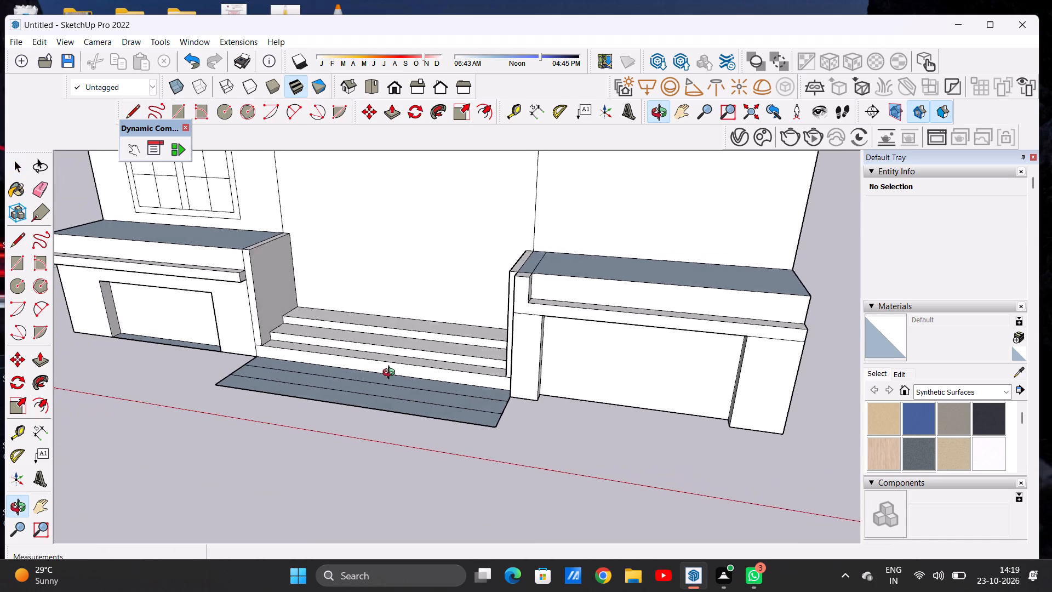
middle_click_drag(391, 374, 397, 373)
scroll(249, 350, "up", 9)
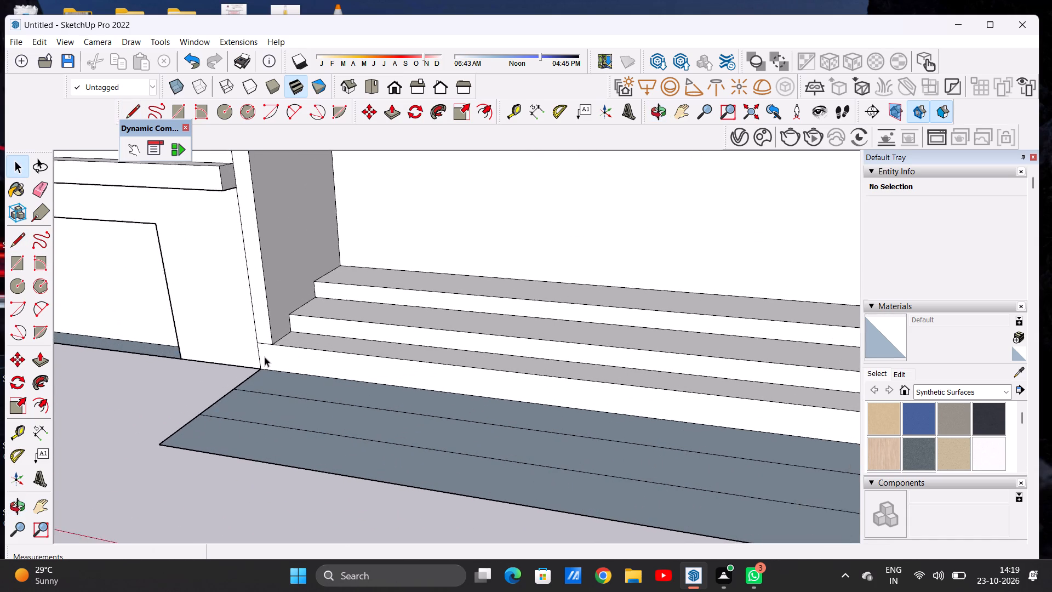
scroll(265, 357, "up", 1)
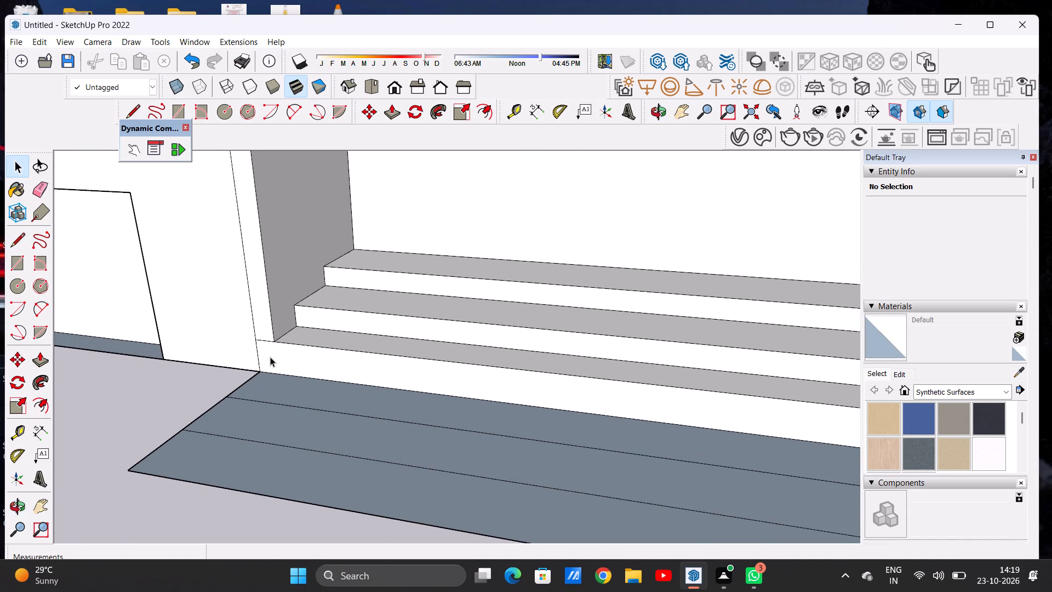
scroll(321, 380, "down", 4)
scroll(321, 380, "up", 1)
scroll(321, 380, "down", 9)
middle_click_drag(531, 403, 465, 409)
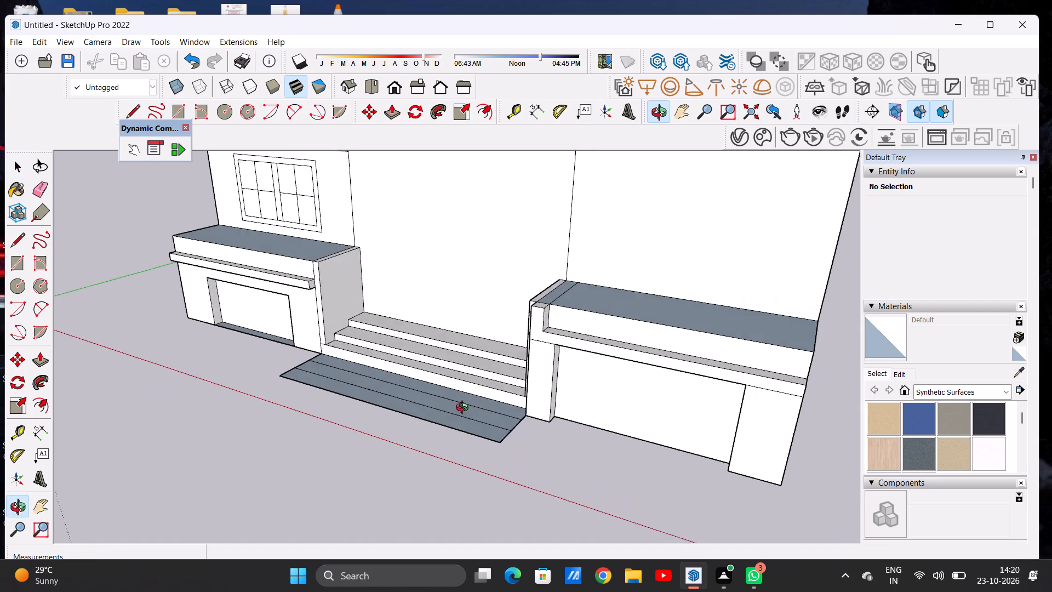
middle_click_drag(465, 409, 463, 412)
scroll(471, 368, "up", 5)
key("p")
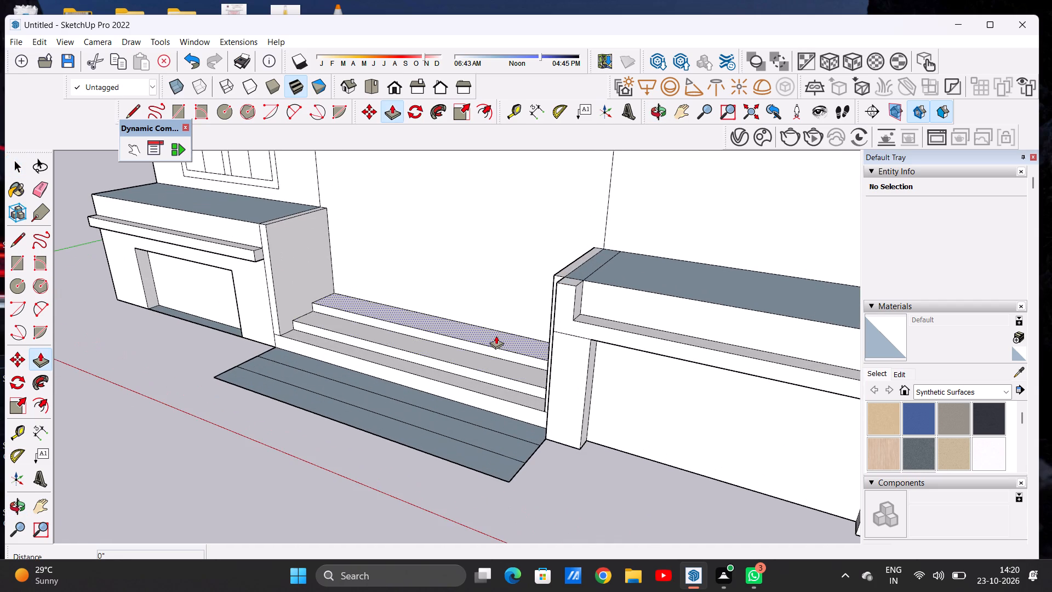
left_click(496, 334)
left_click(501, 314)
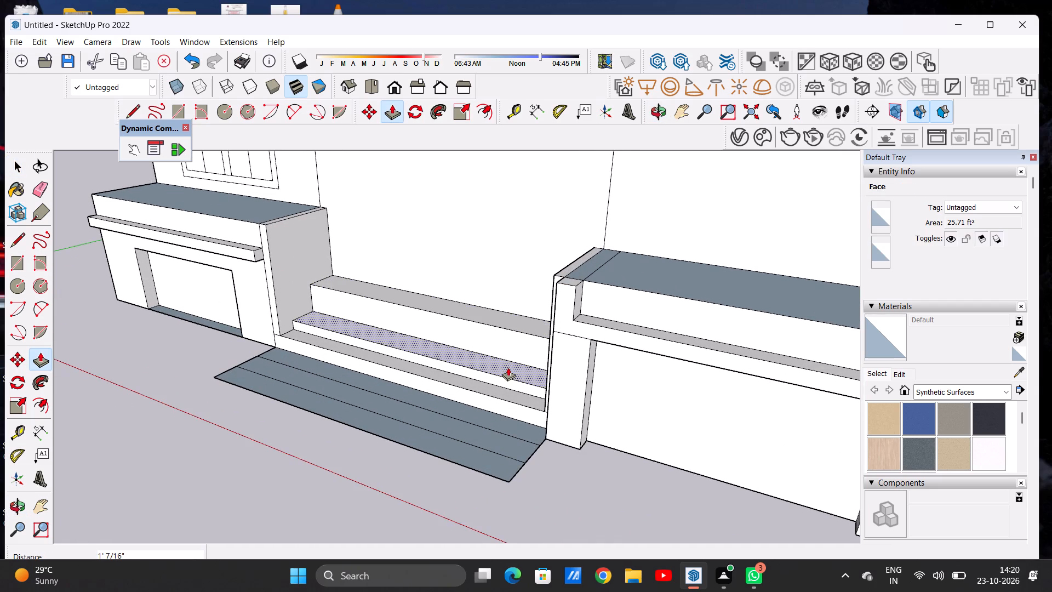
left_click(508, 368)
left_click(513, 351)
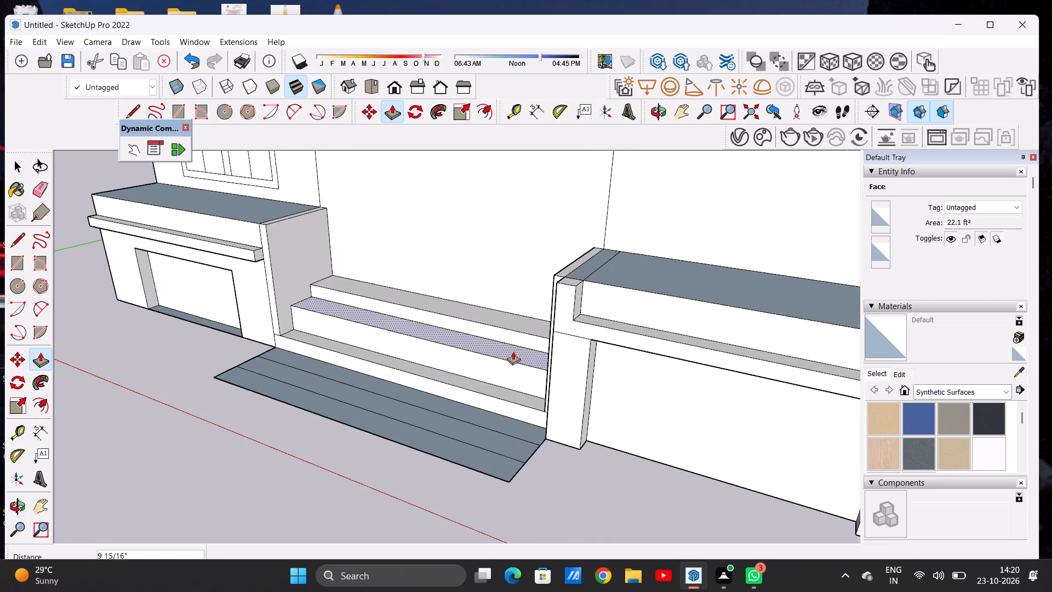
left_click(514, 392)
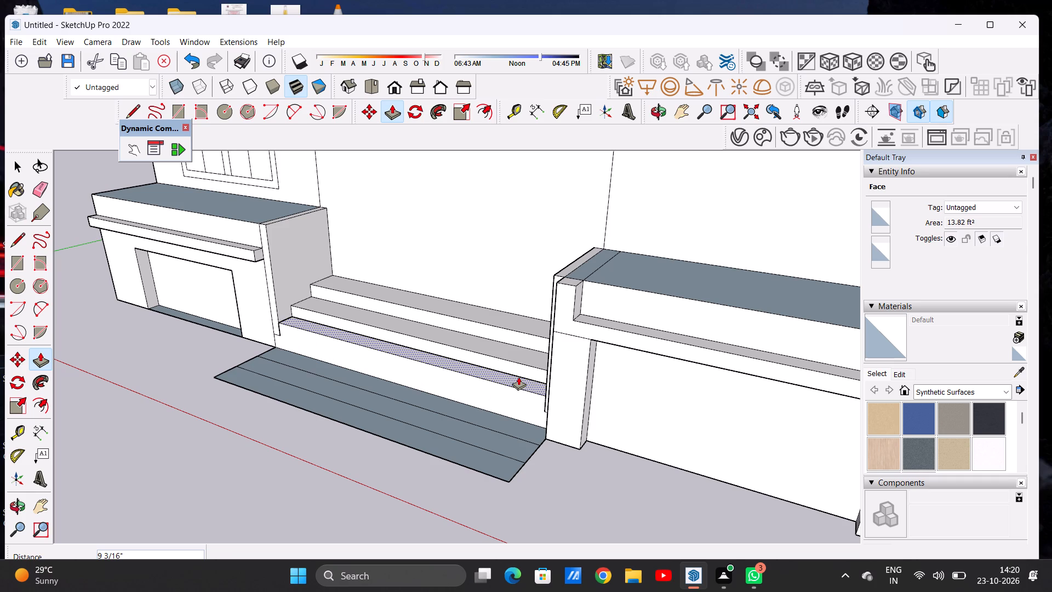
left_click(518, 377)
key("space")
Push/Pull two ground strips up into steps: the one nearest the stairs about 1' 1 3/16", the middle one about 9 1/8".
scroll(470, 364, "down", 7)
middle_click_drag(426, 374, 442, 374)
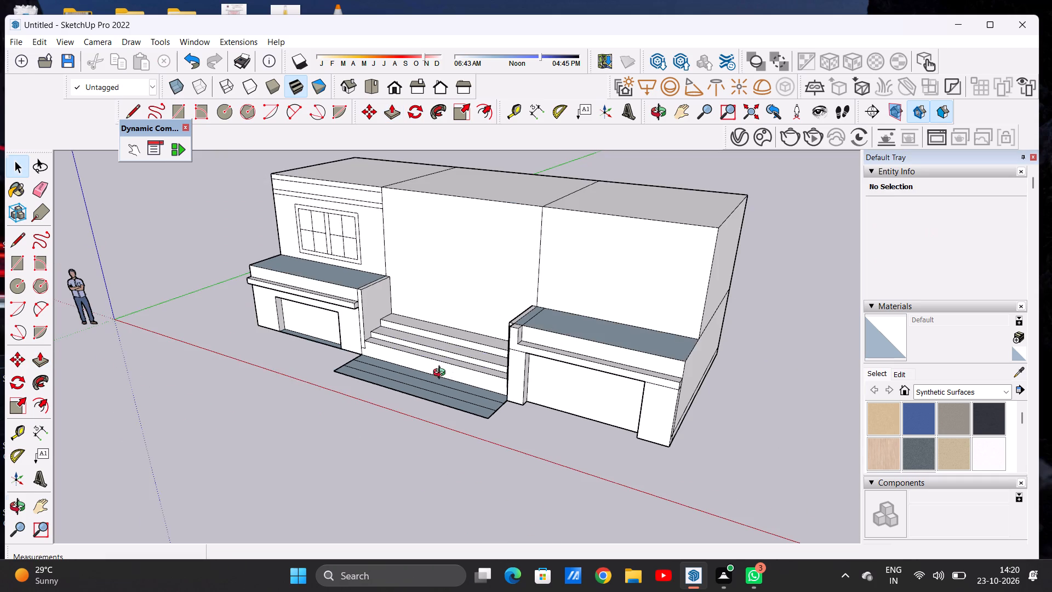
middle_click_drag(442, 374, 372, 385)
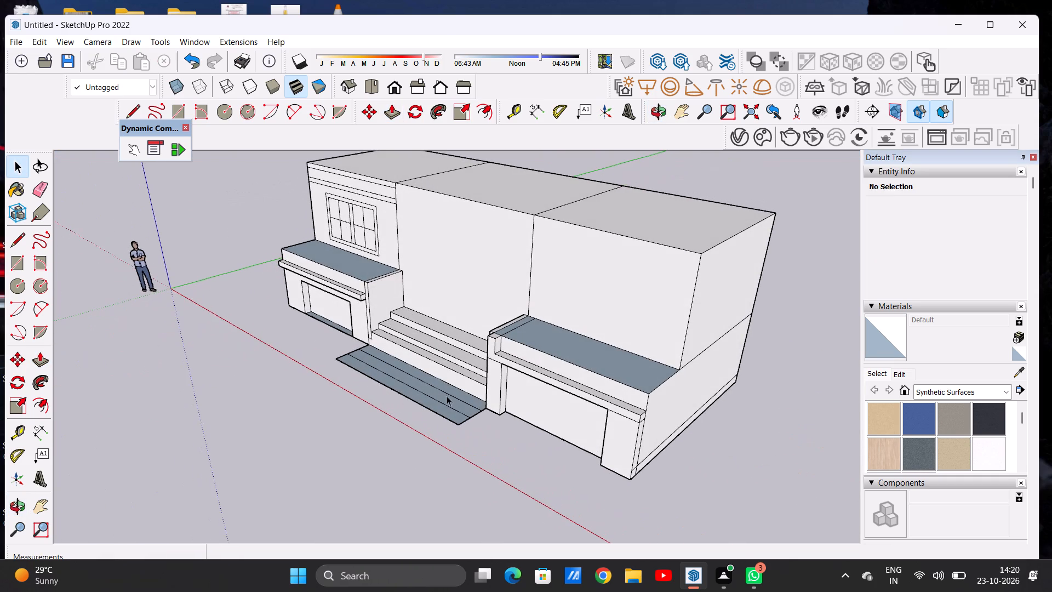
scroll(496, 391, "up", 9)
key("p")
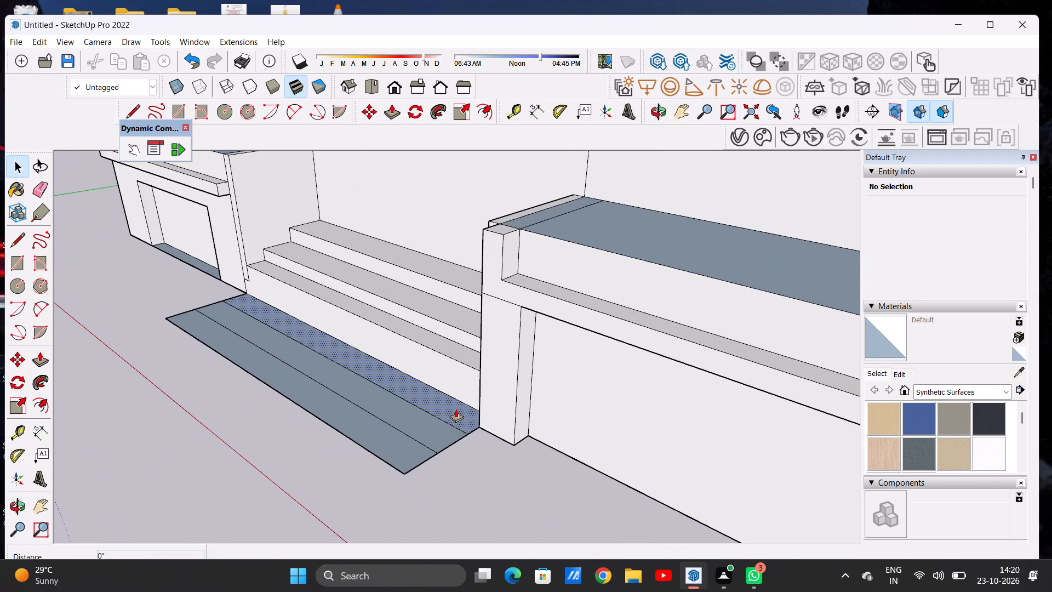
left_click(451, 409)
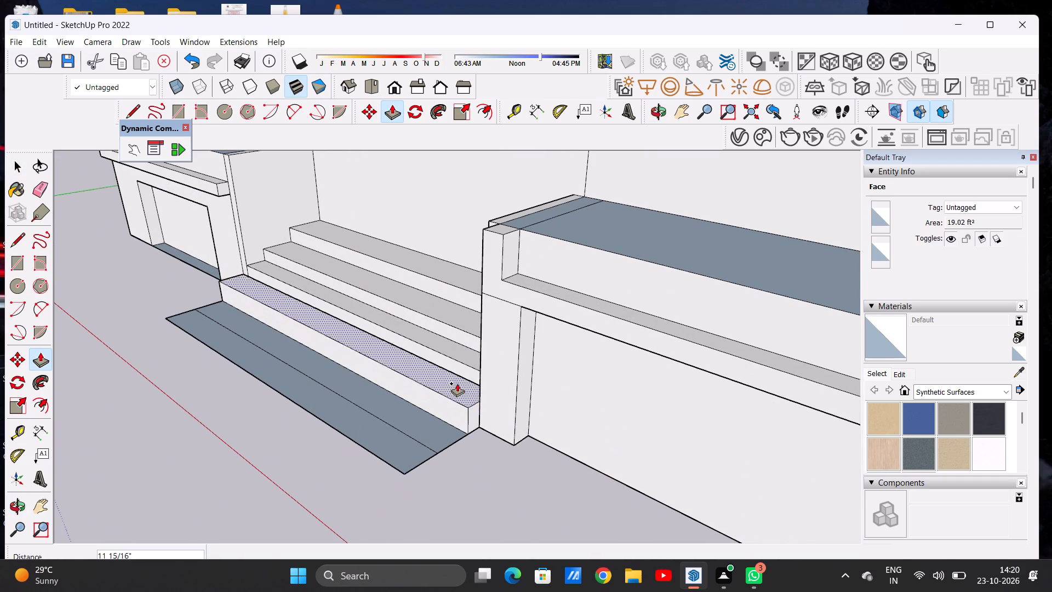
left_click(460, 380)
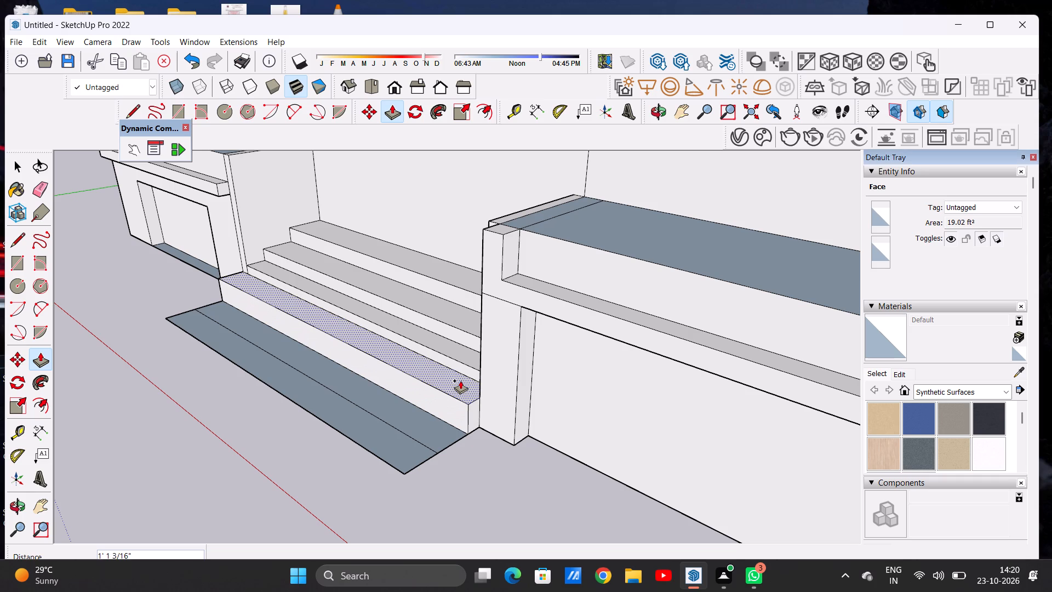
left_click(442, 430)
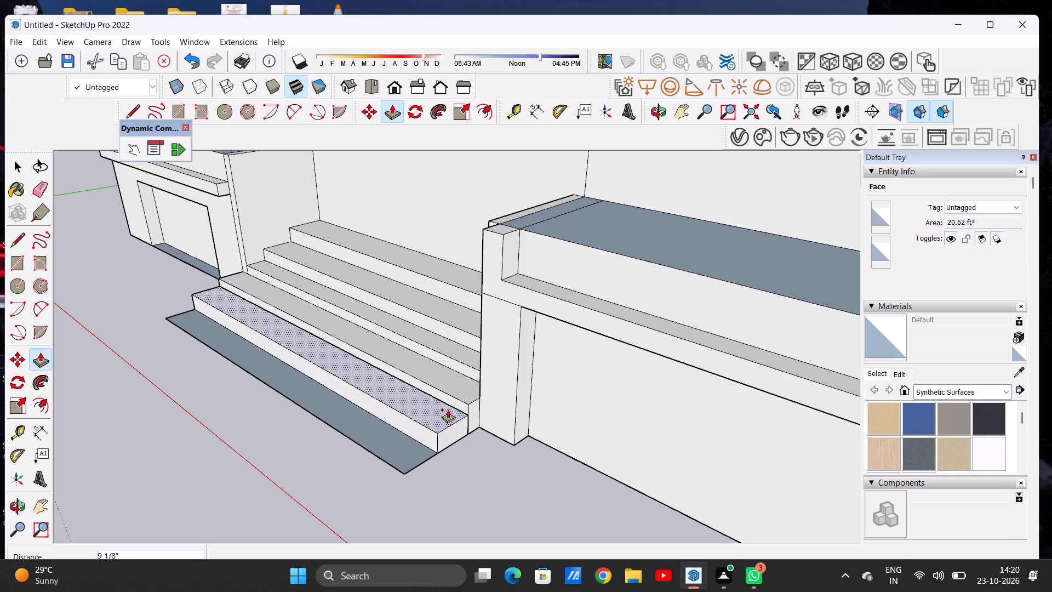
left_click(448, 409)
key("space")
Erase the outer edges of the remaining flat strip in front of the lowest step, removing its face.
scroll(260, 380, "down", 9)
middle_click_drag(273, 381, 345, 363)
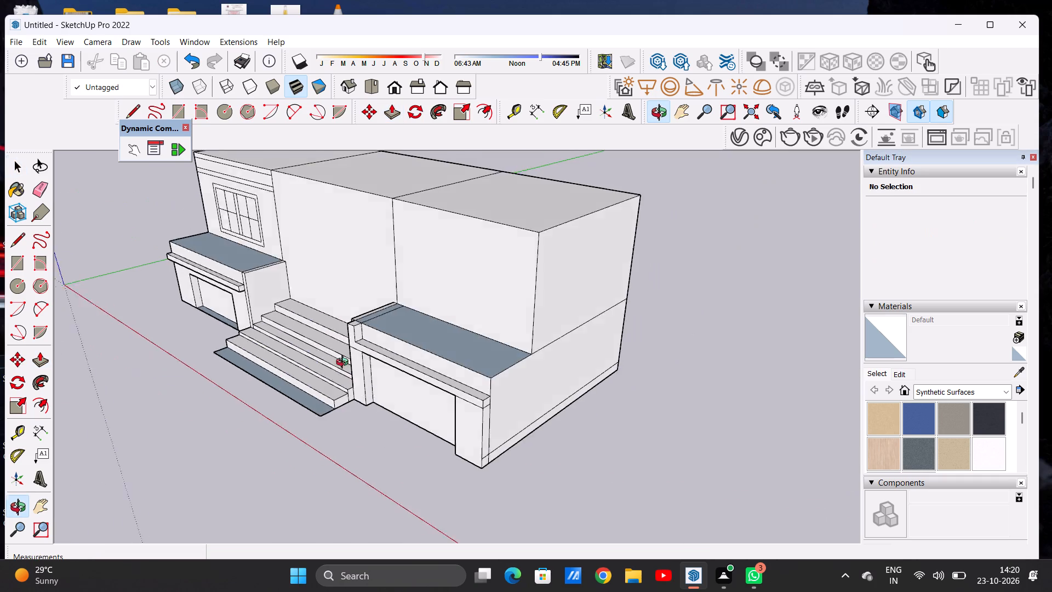
middle_click_drag(345, 363, 496, 367)
scroll(389, 288, "down", 6)
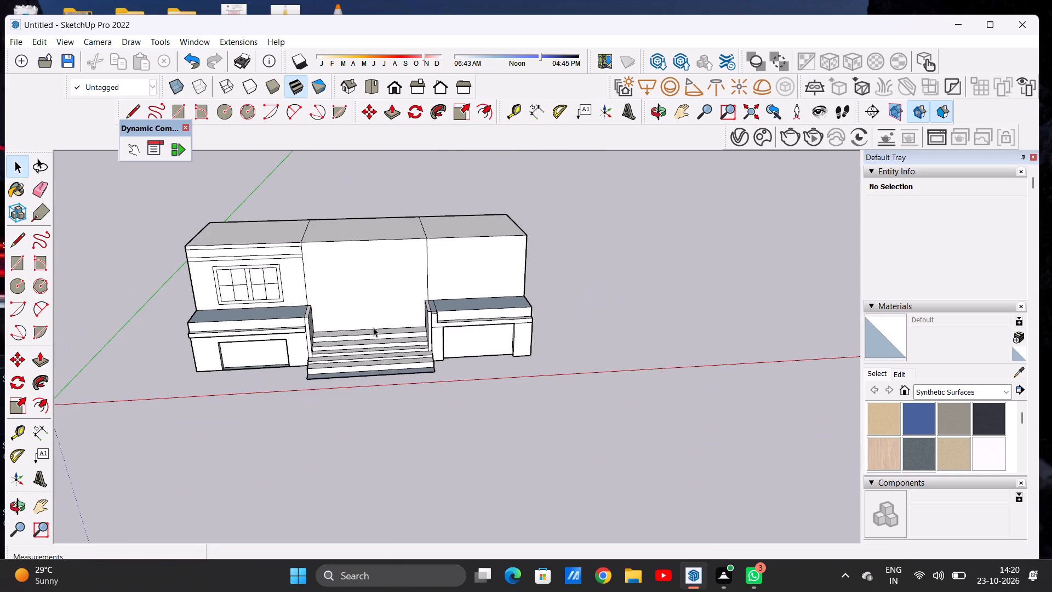
scroll(329, 390, "up", 15)
scroll(305, 368, "down", 1)
middle_click_drag(330, 345, 315, 409)
scroll(308, 322, "down", 6)
scroll(313, 390, "up", 7)
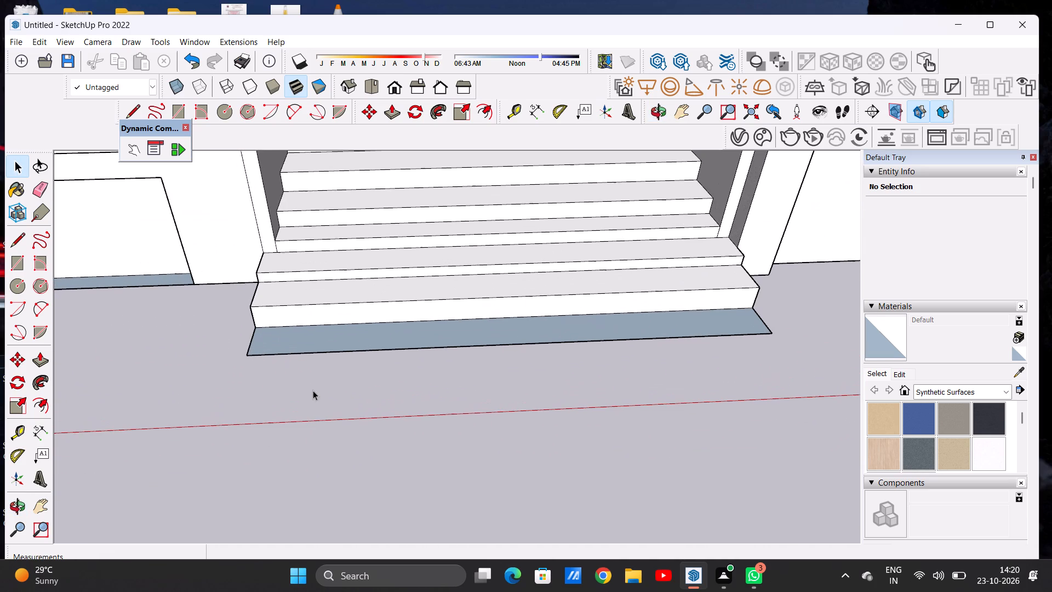
key("e")
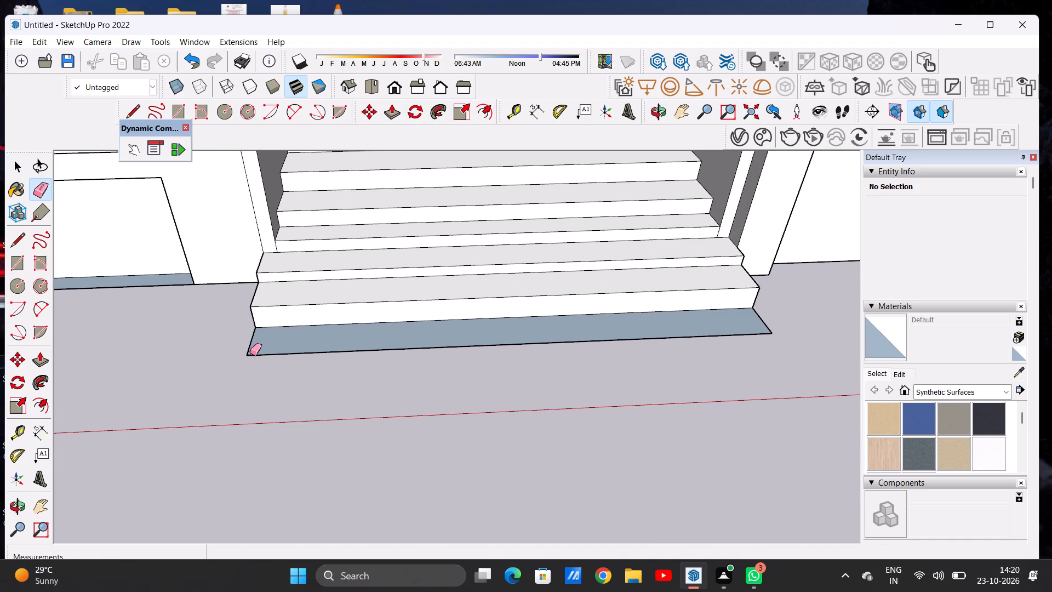
left_click(251, 353)
left_click_drag(246, 350, 265, 362)
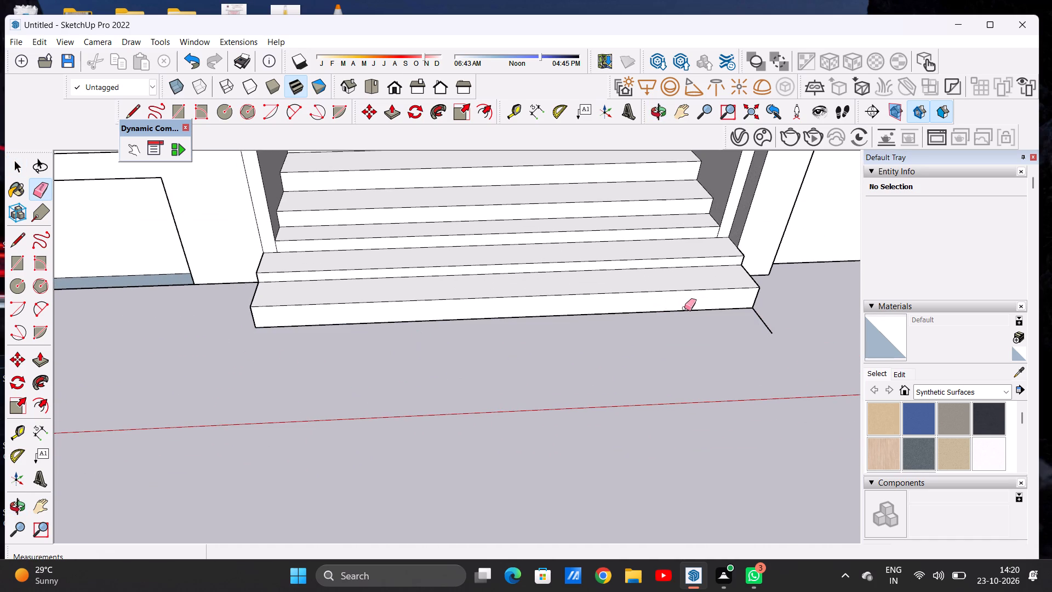
left_click_drag(769, 322, 749, 333)
key("space")
Push/Pull the top of the lowest front step down about 2 1/8" to reduce its height.
scroll(496, 337, "down", 6)
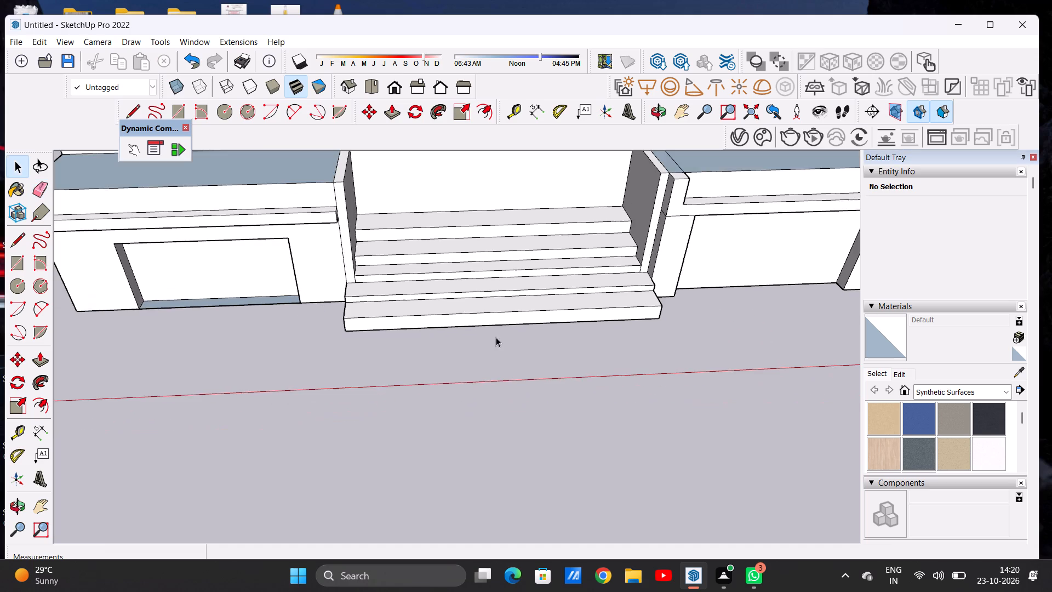
middle_click_drag(592, 333, 306, 292)
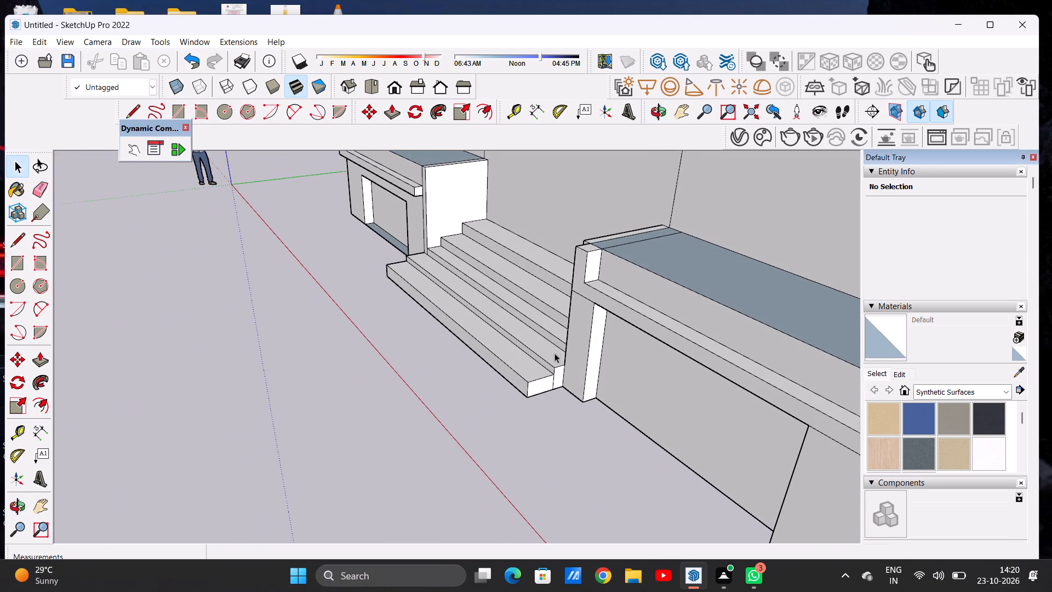
scroll(550, 361, "up", 5)
key("p")
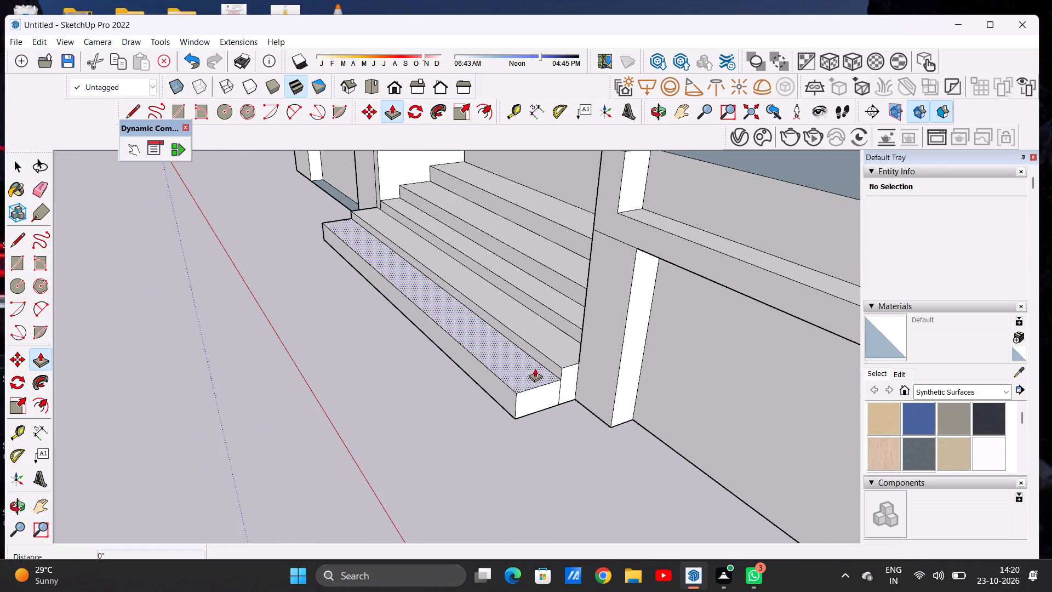
left_click(532, 368)
left_click(534, 374)
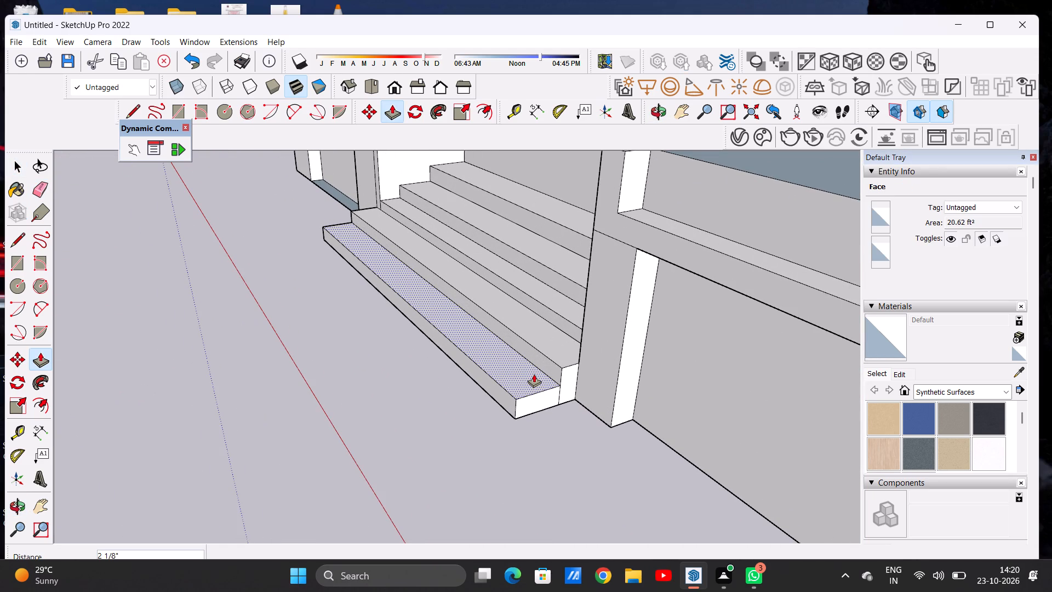
Examine the staircase and the whole front facade from several angles, including the end block without a window.
key("space")
scroll(508, 327, "down", 7)
middle_click_drag(431, 342, 613, 340)
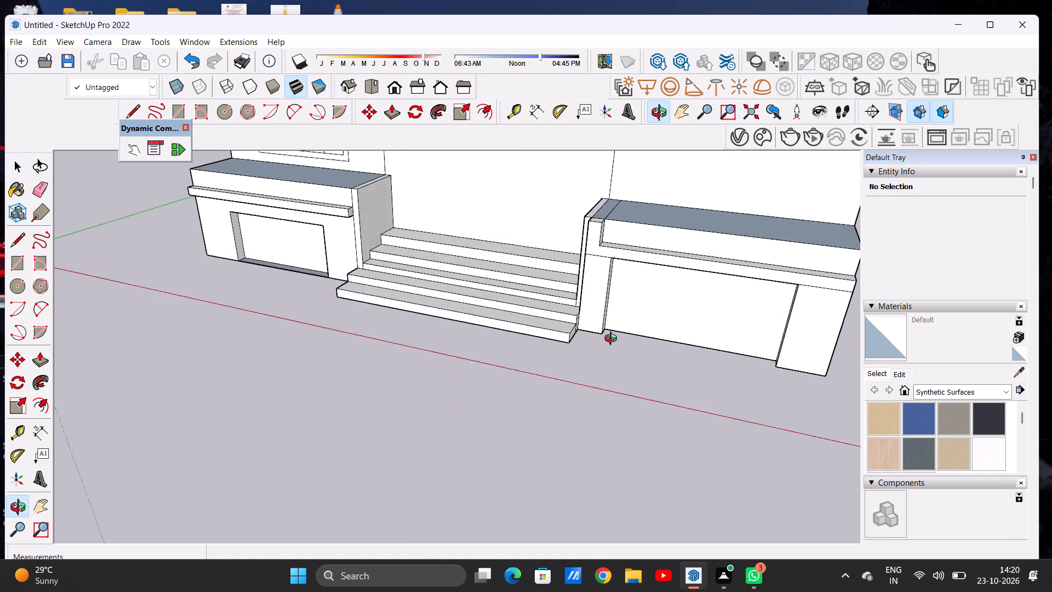
middle_click_drag(613, 340, 721, 327)
scroll(443, 357, "down", 7)
middle_click_drag(439, 339, 363, 336)
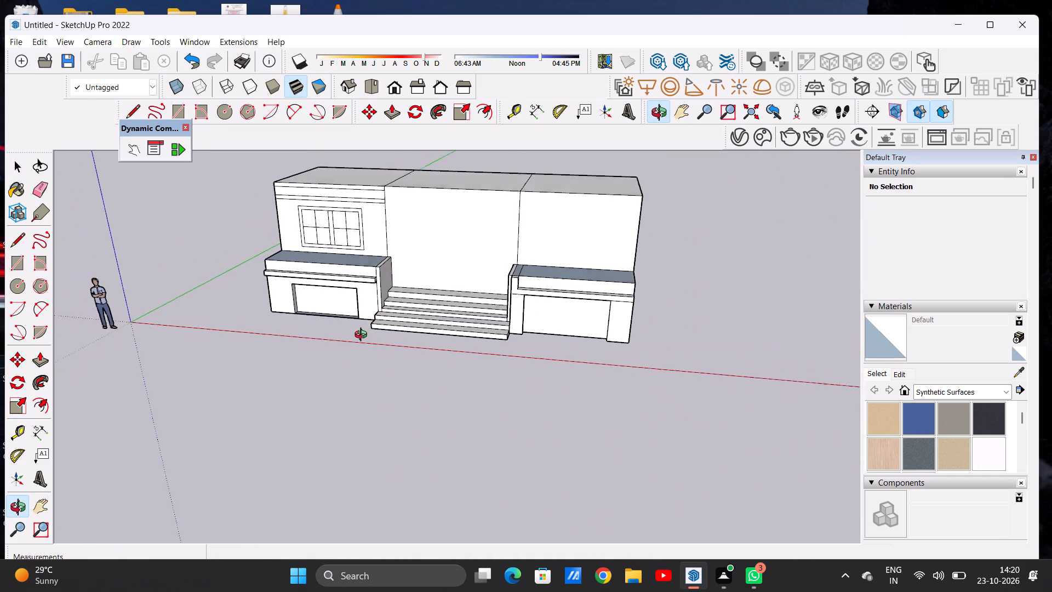
middle_click_drag(363, 336, 349, 346)
scroll(374, 304, "up", 8)
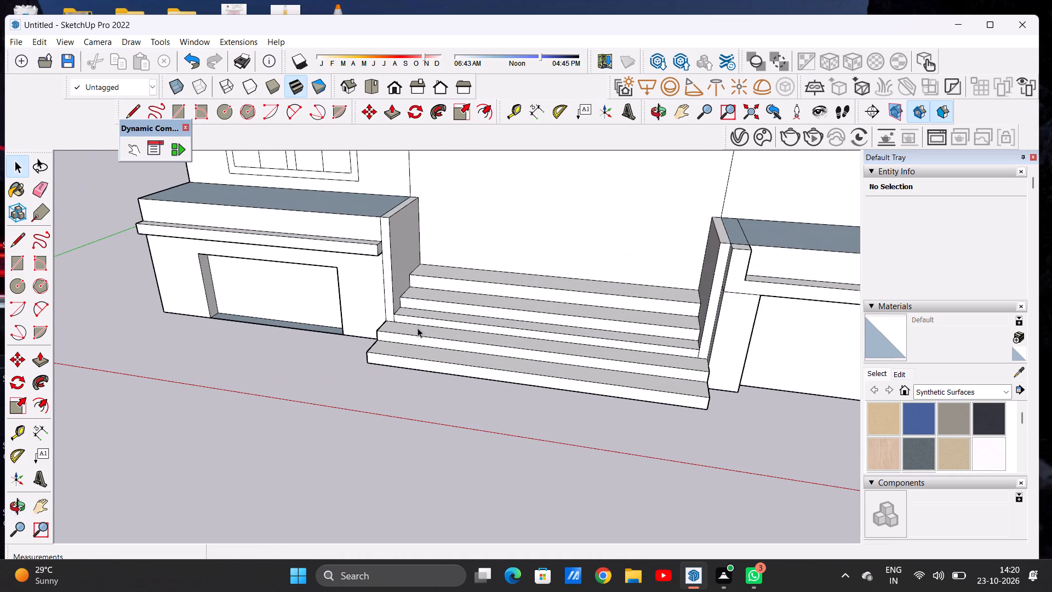
scroll(425, 324, "down", 3)
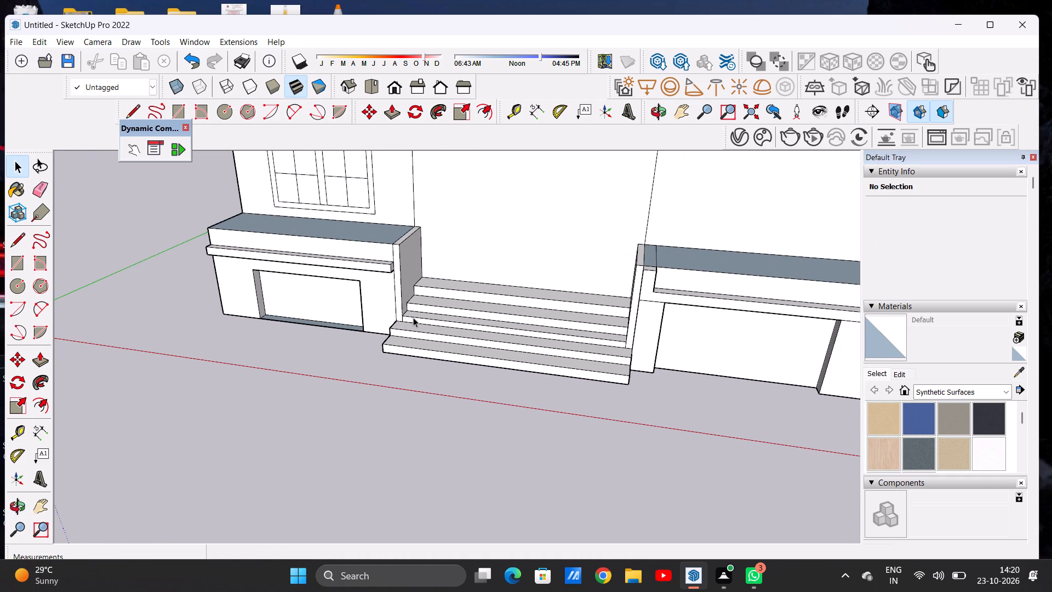
scroll(495, 334, "down", 3)
middle_click_drag(496, 334, 531, 298)
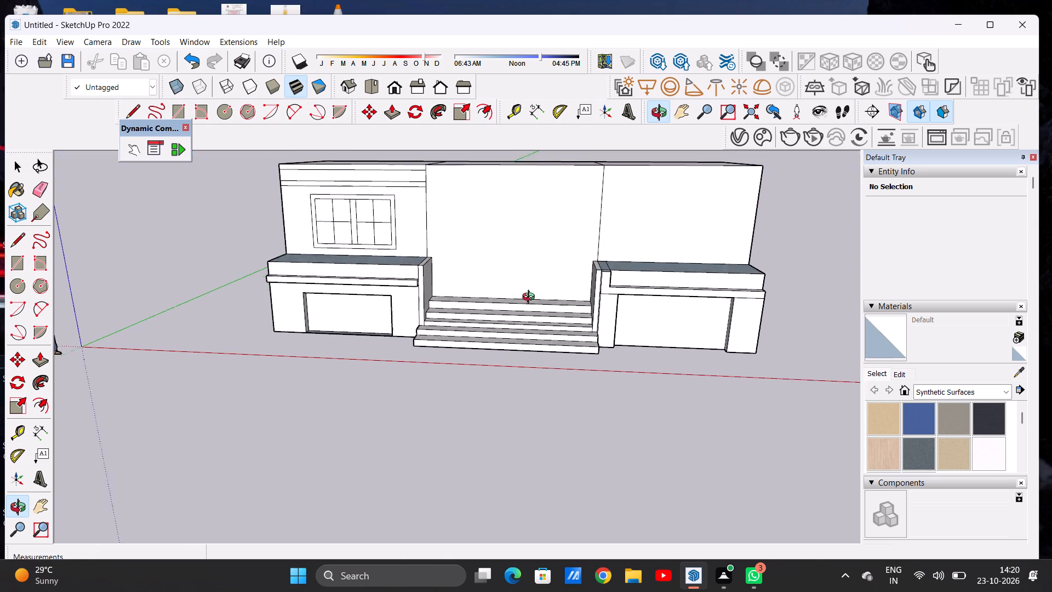
middle_click_drag(531, 298, 545, 312)
scroll(521, 316, "up", 1)
scroll(485, 320, "down", 6)
middle_click_drag(504, 310, 507, 245)
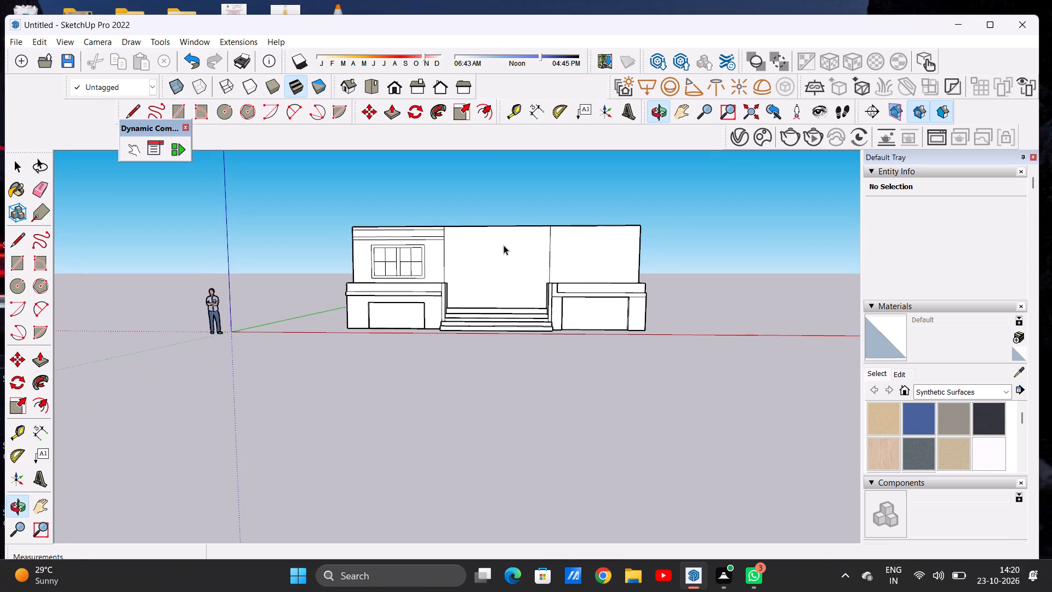
scroll(494, 255, "up", 7)
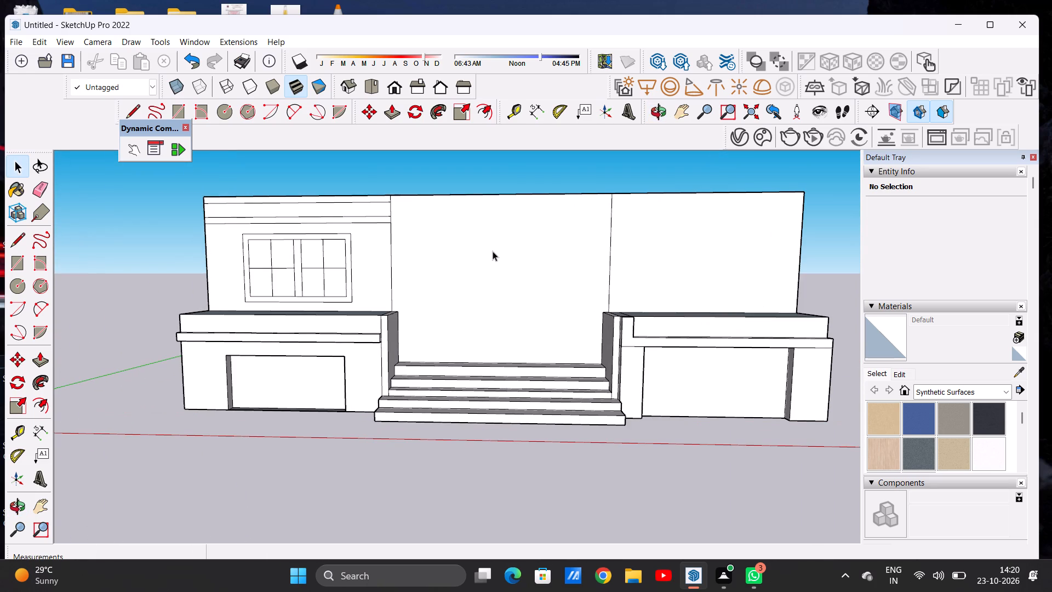
scroll(388, 274, "down", 4)
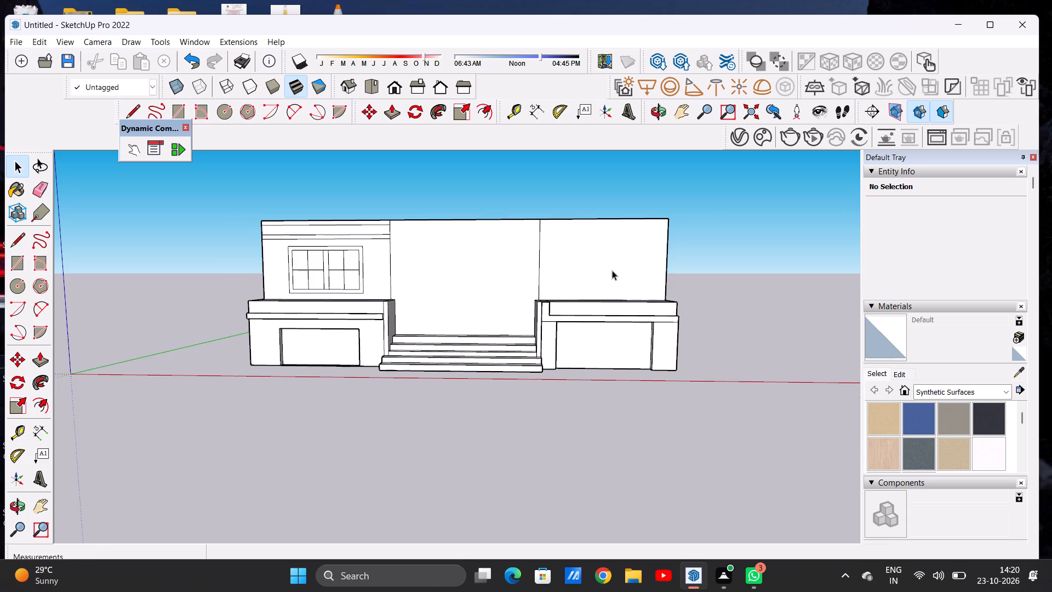
scroll(612, 270, "up", 5)
middle_click_drag(588, 285, 591, 278)
middle_click(591, 278)
middle_click(592, 278)
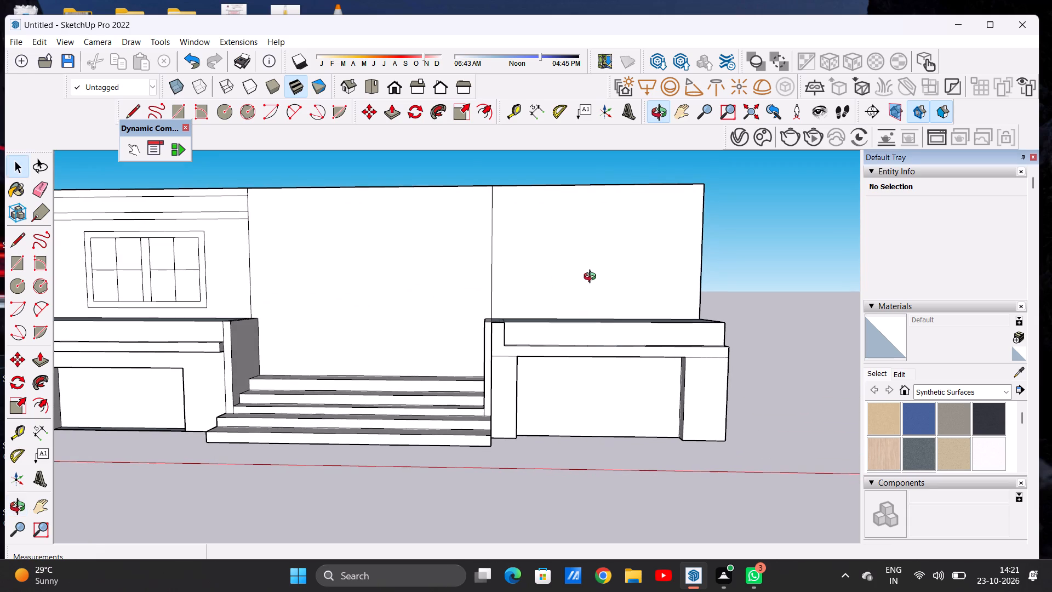
scroll(592, 278, "down", 2)
Draw two horizontal lines about 12' 9 3/4" long across the top of the windowless end block's upper wall, forming two bands.
key("l")
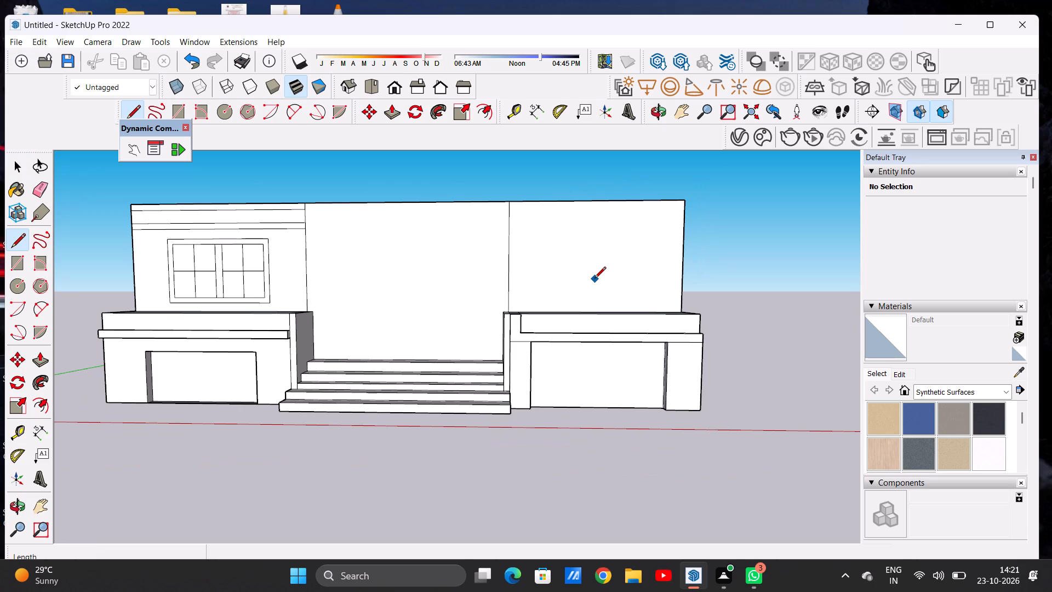
scroll(532, 229, "up", 3)
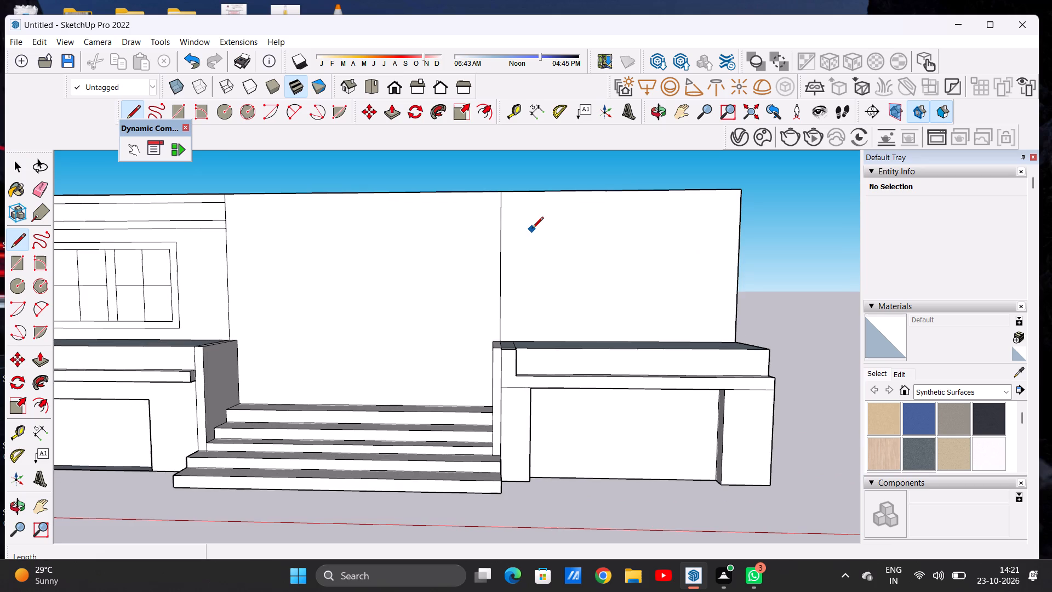
scroll(530, 232, "up", 2)
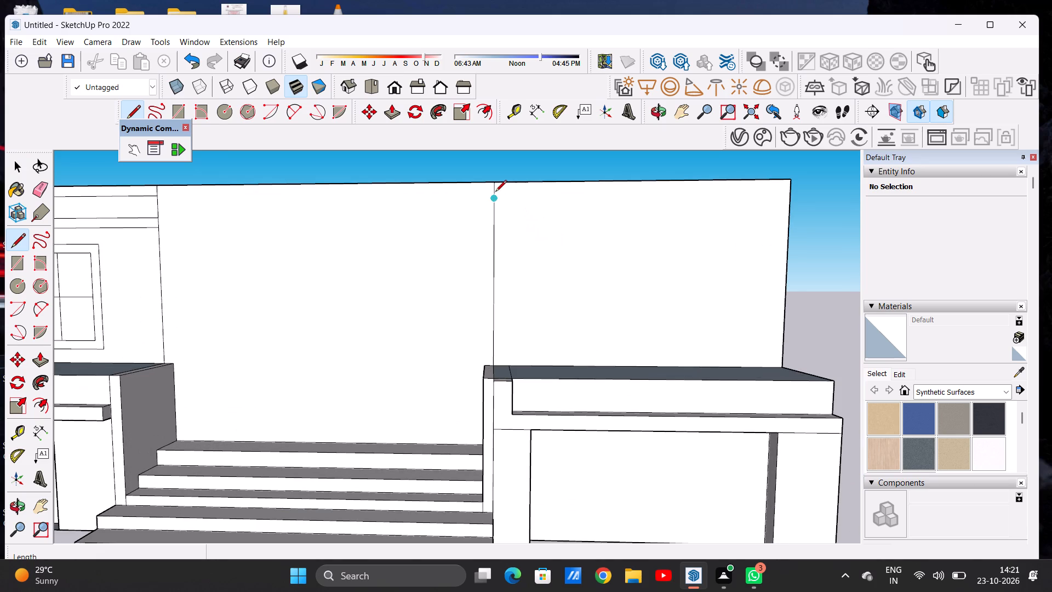
scroll(497, 196, "up", 6)
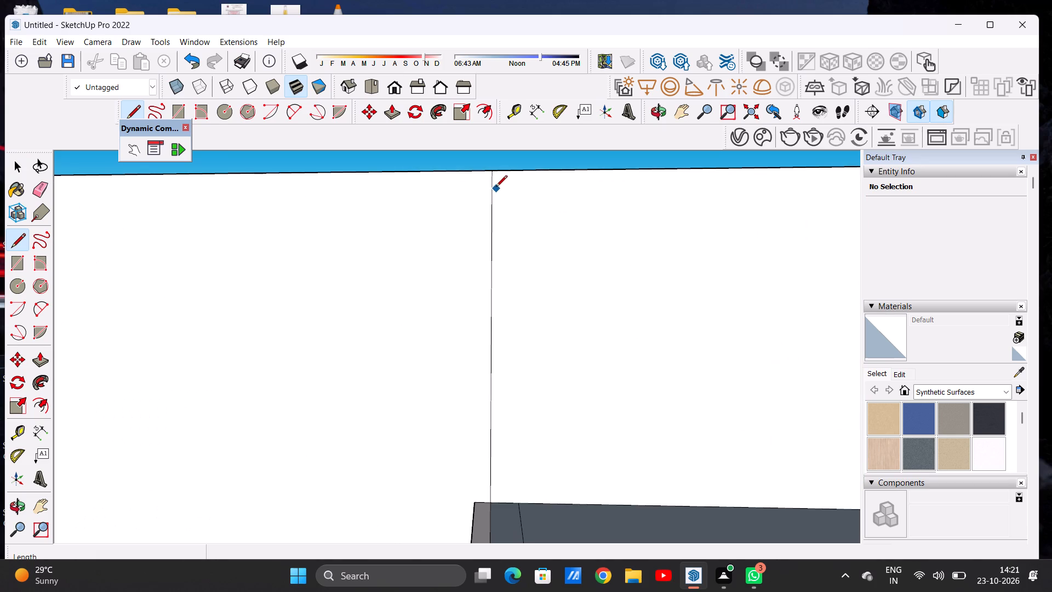
left_click(494, 190)
scroll(467, 224, "down", 7)
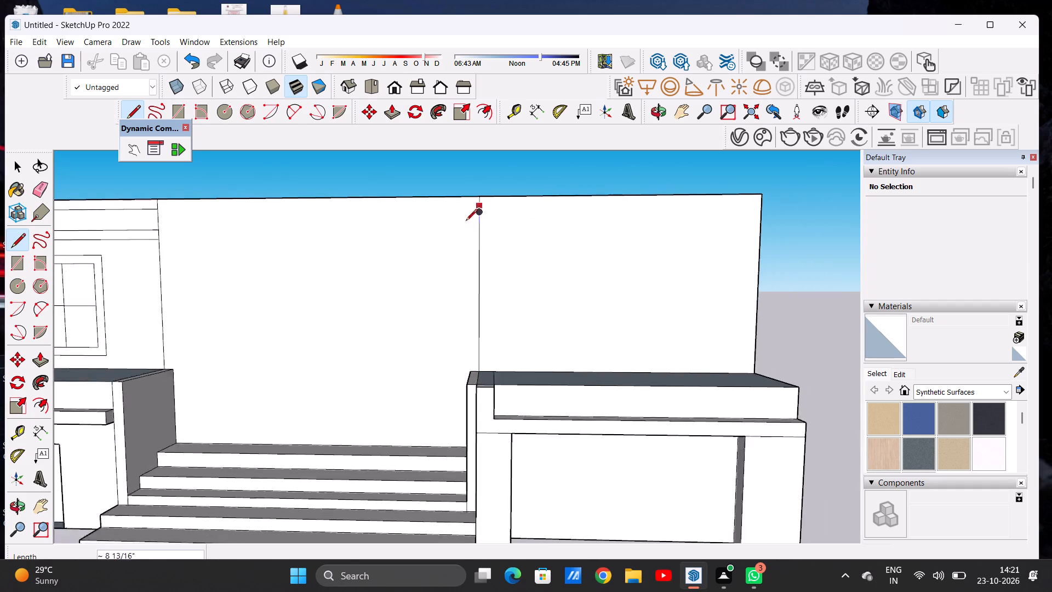
scroll(466, 221, "down", 3)
scroll(686, 204, "up", 4)
left_click(690, 210)
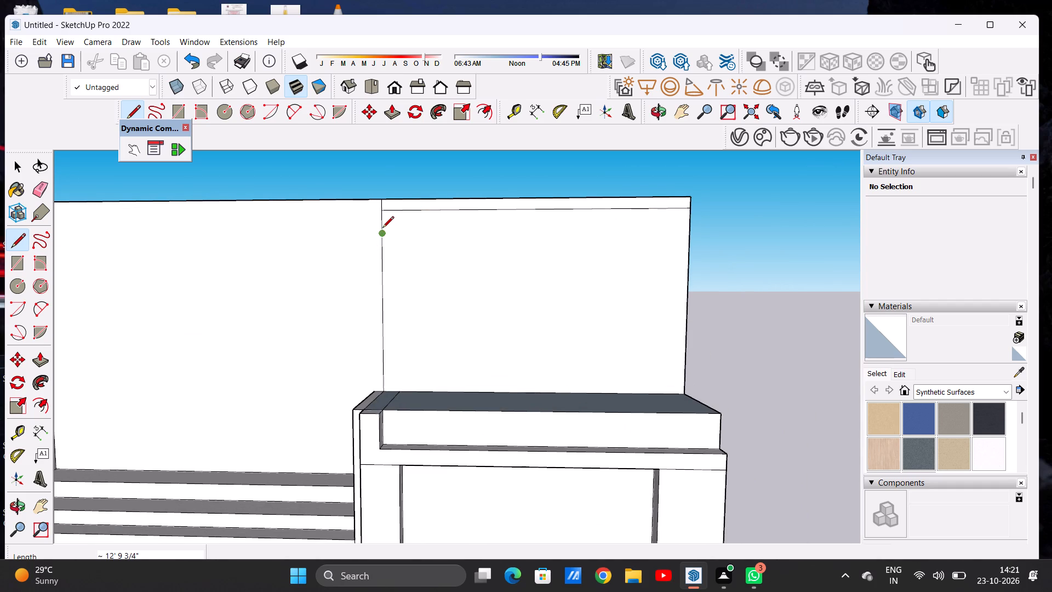
scroll(419, 242, "down", 7)
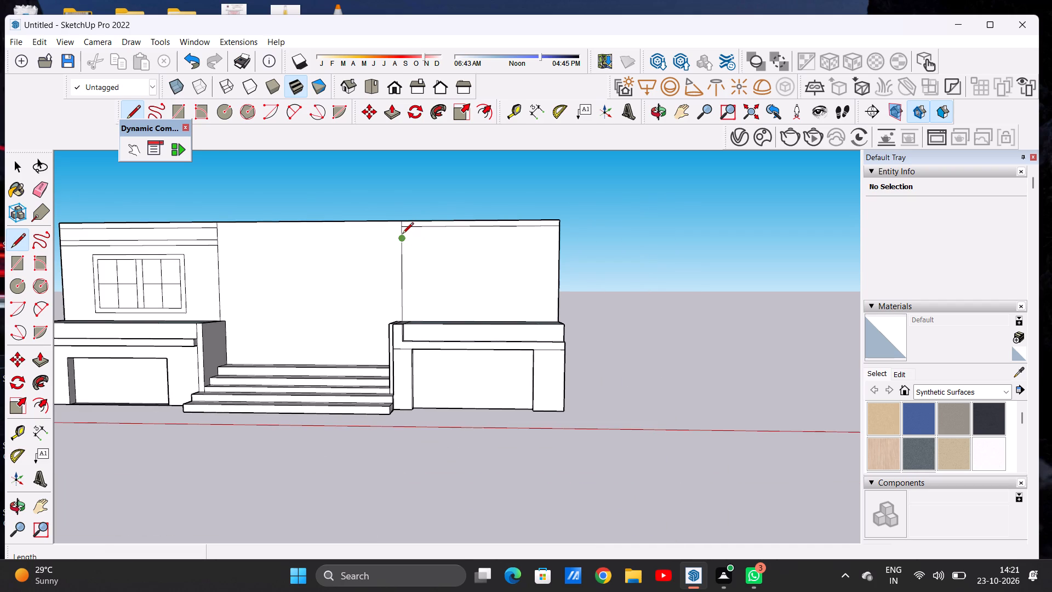
scroll(402, 235, "up", 1)
left_click(402, 235)
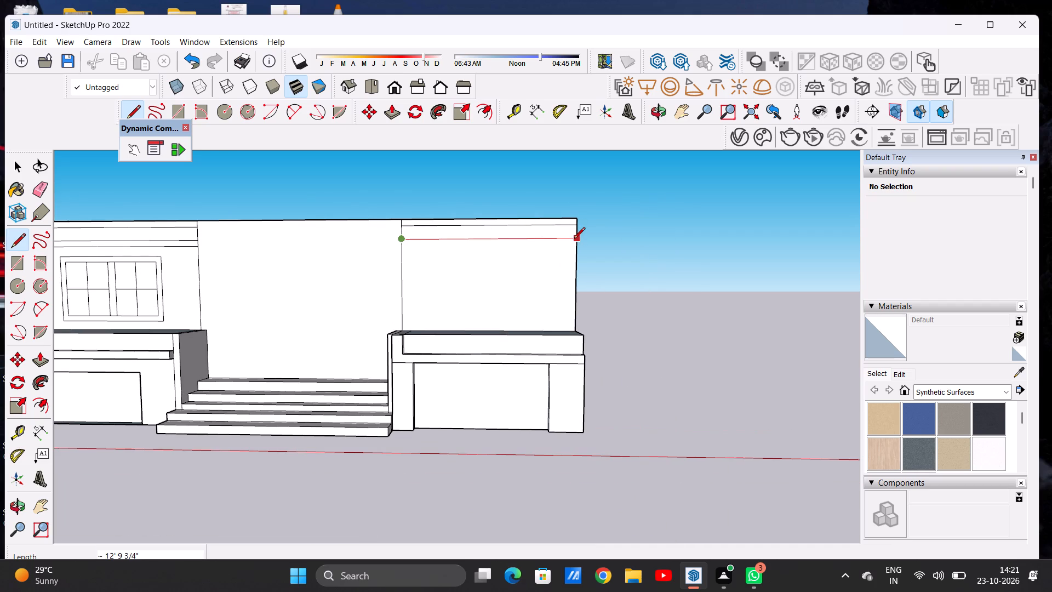
left_click(574, 240)
key("space")
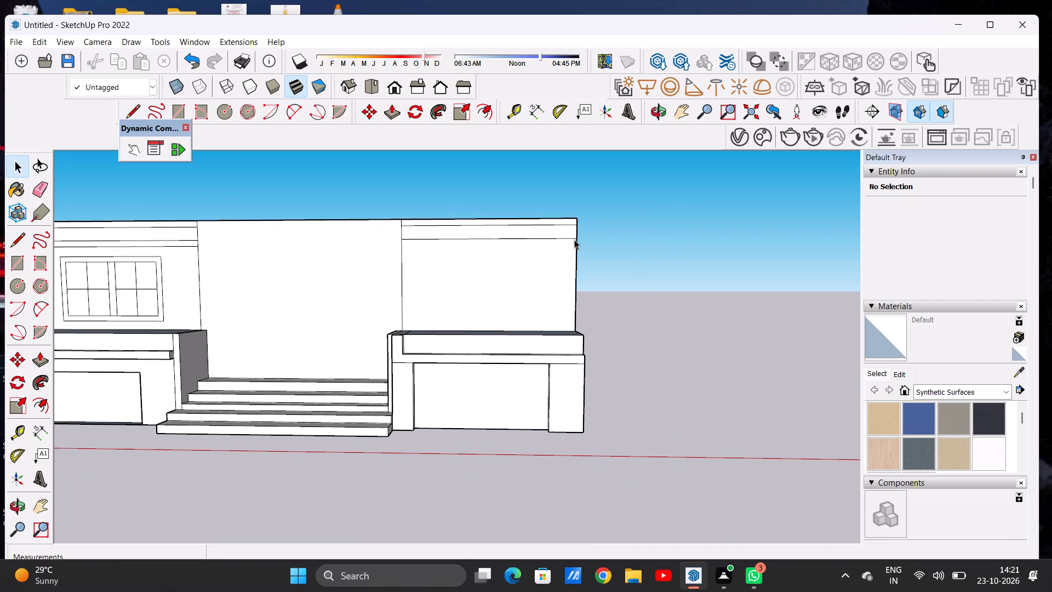
Push/Pull the windowless end block's two wall bands outward: the top one about 4 3/16", the one below about 2 1/4".
scroll(541, 283, "down", 5)
scroll(544, 249, "up", 5)
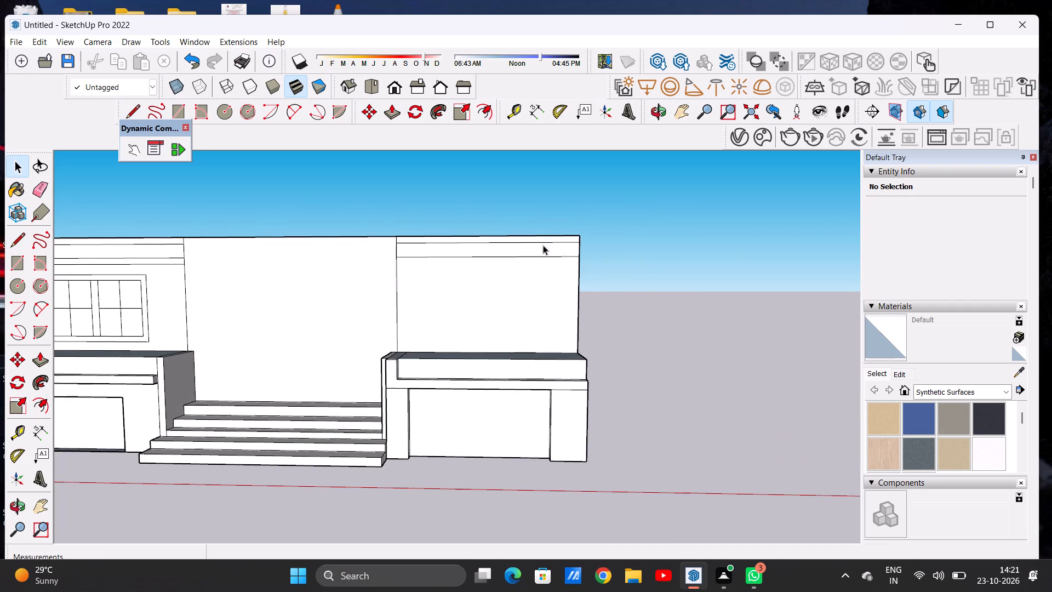
middle_click_drag(389, 295, 356, 308)
key("p")
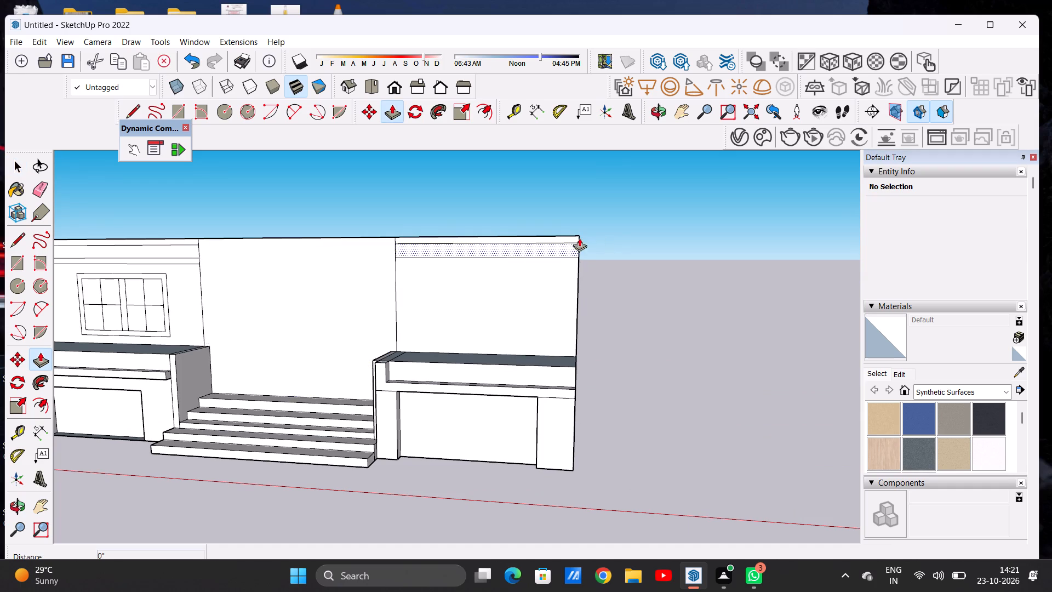
scroll(550, 238, "up", 11)
left_click(594, 238)
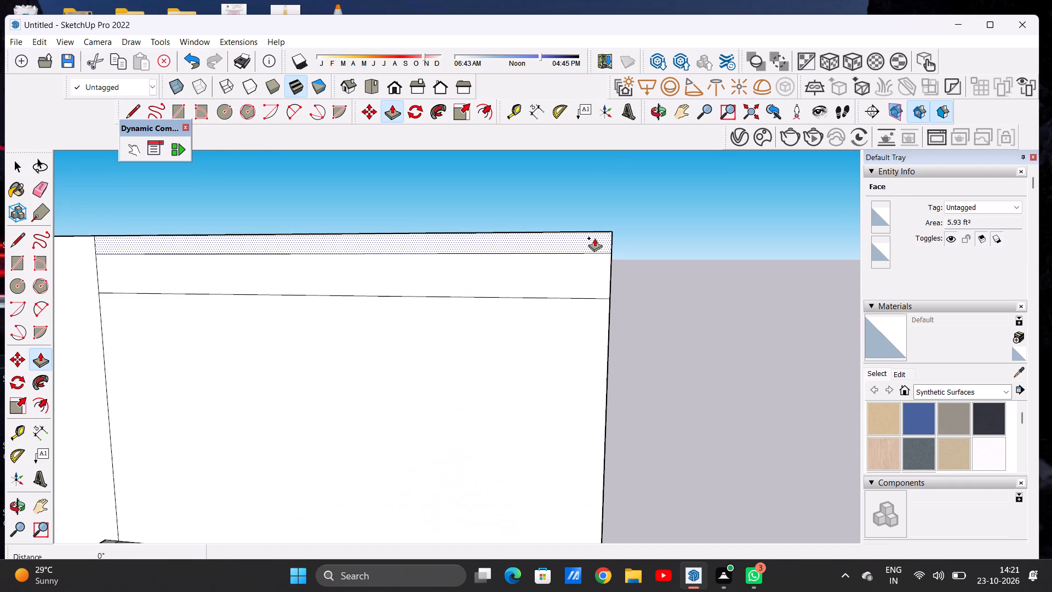
middle_click_drag(607, 239, 460, 263)
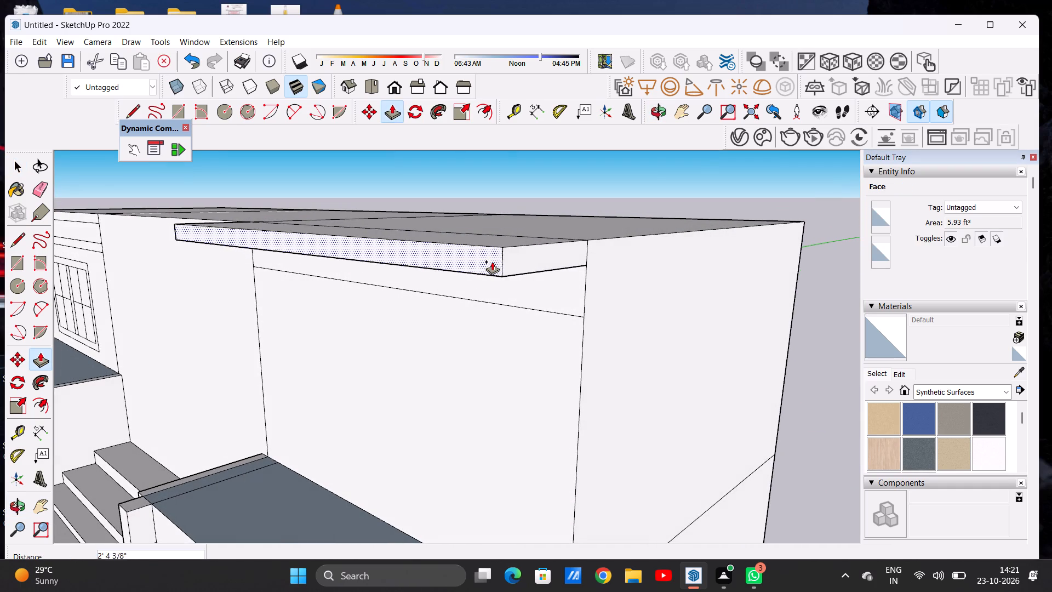
left_click(560, 249)
key("space")
key("p")
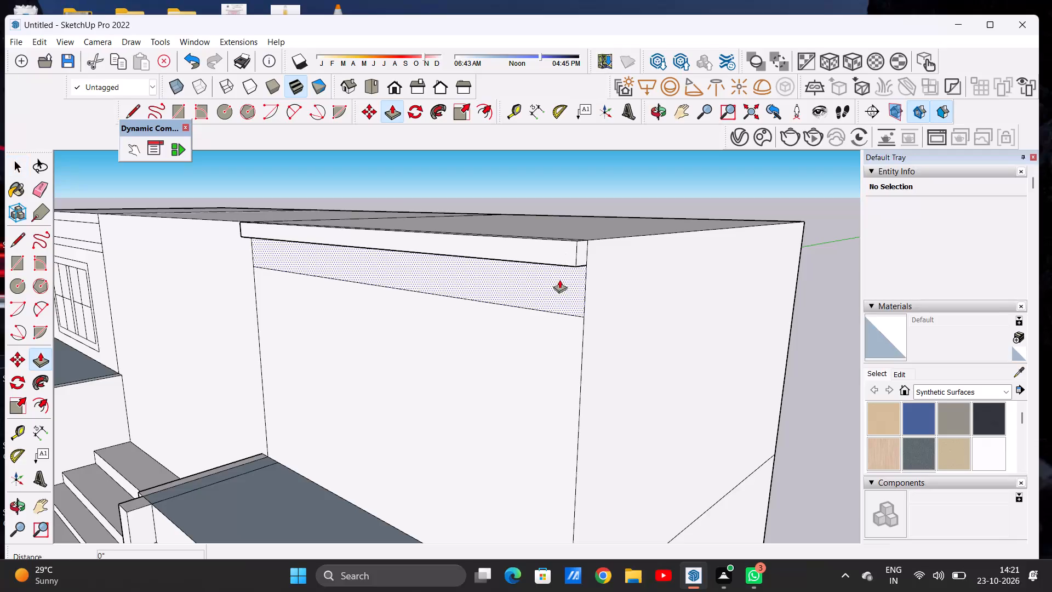
left_click(557, 291)
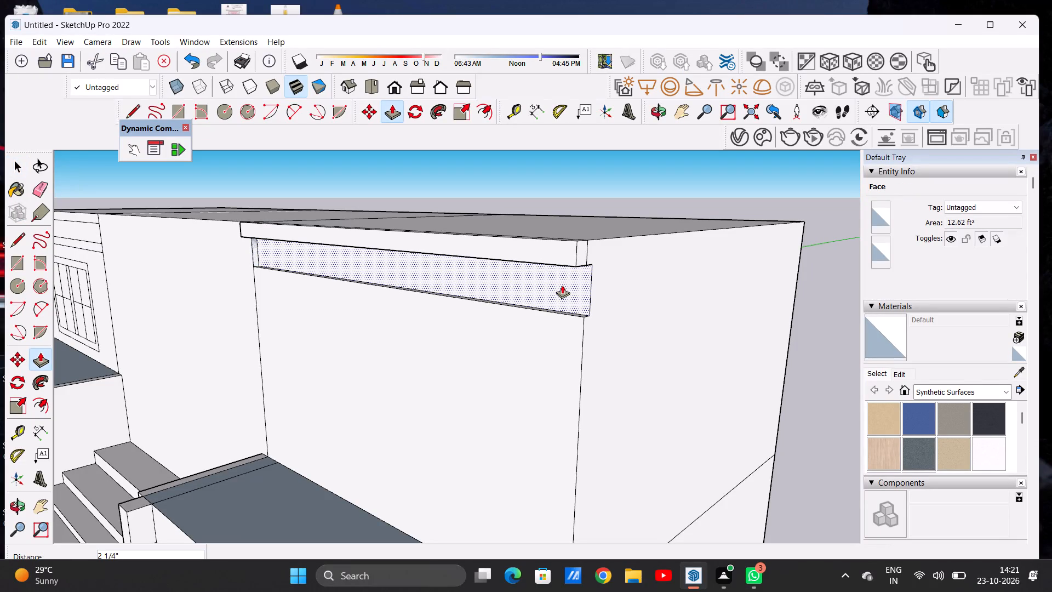
left_click(562, 285)
key("space")
Inspect the projecting bands on the windowless end block and compare them with the rest of the facade.
scroll(518, 285, "down", 8)
middle_click_drag(462, 295, 528, 295)
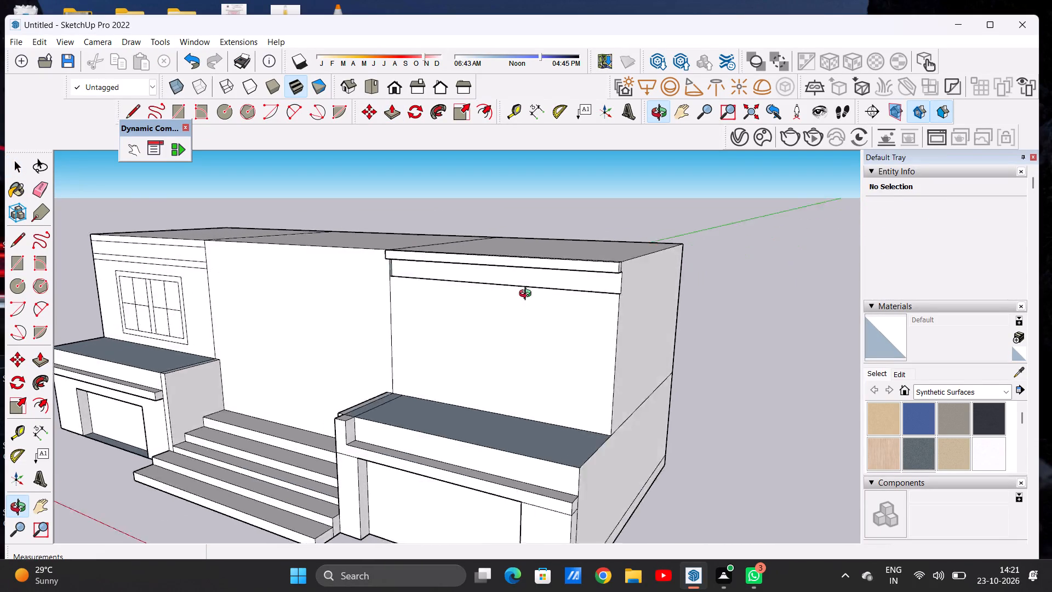
middle_click_drag(528, 295, 634, 277)
scroll(477, 260, "up", 5)
middle_click_drag(510, 265, 357, 289)
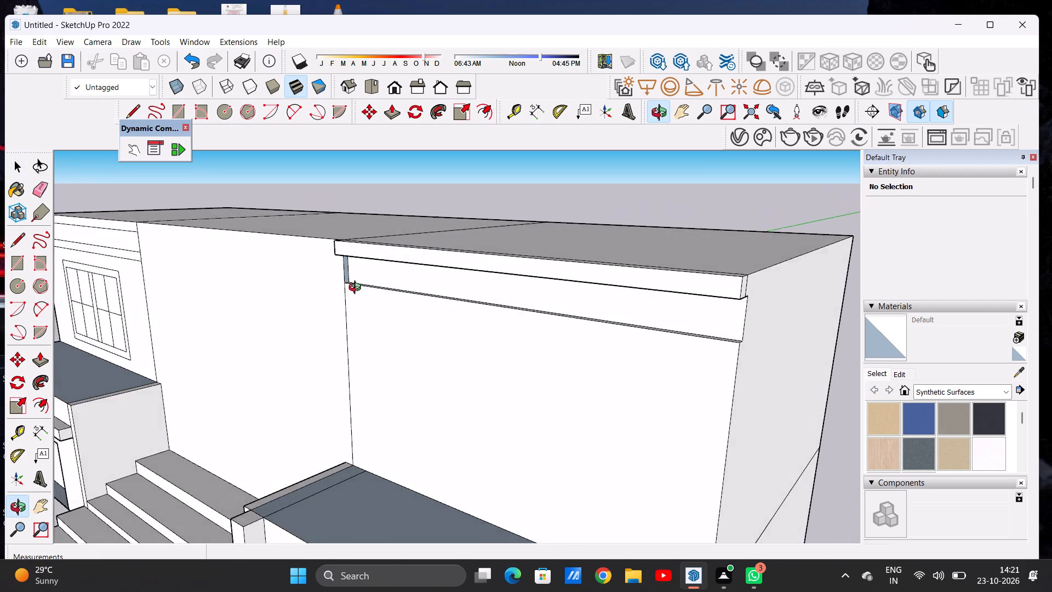
middle_click_drag(357, 289, 512, 288)
scroll(516, 258, "down", 13)
middle_click_drag(540, 308, 547, 291)
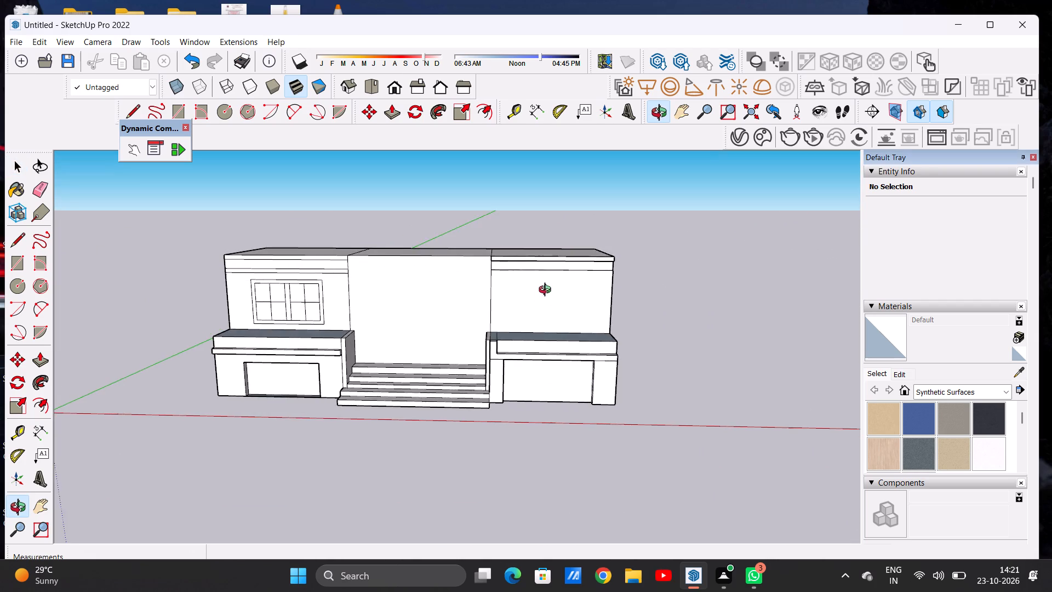
middle_click_drag(547, 291, 543, 274)
scroll(604, 308, "up", 7)
scroll(502, 311, "down", 5)
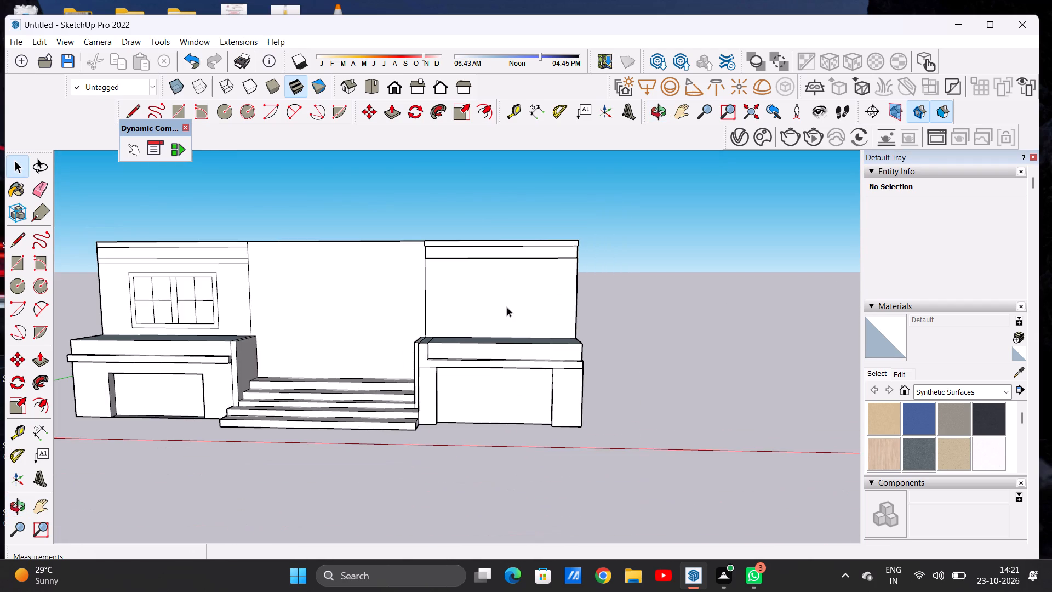
middle_click_drag(510, 311, 508, 299)
scroll(327, 284, "down", 3)
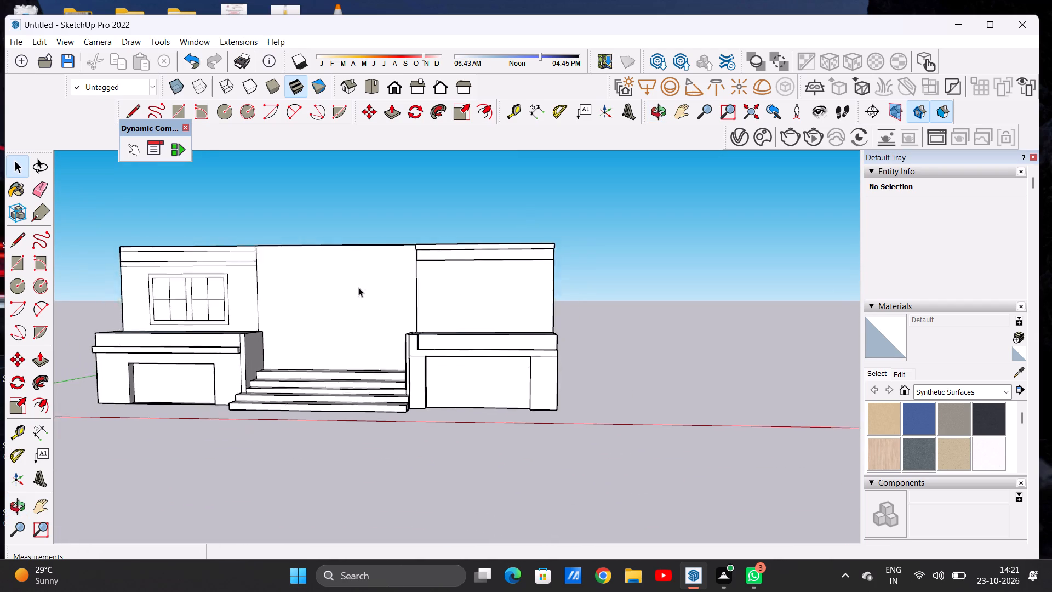
scroll(358, 287, "down", 3)
Push/Pull two bands above the window outward on the windowed end block: the topmost about 2 1/16", the lowest about 2 11/16".
middle_click_drag(276, 315, 553, 361)
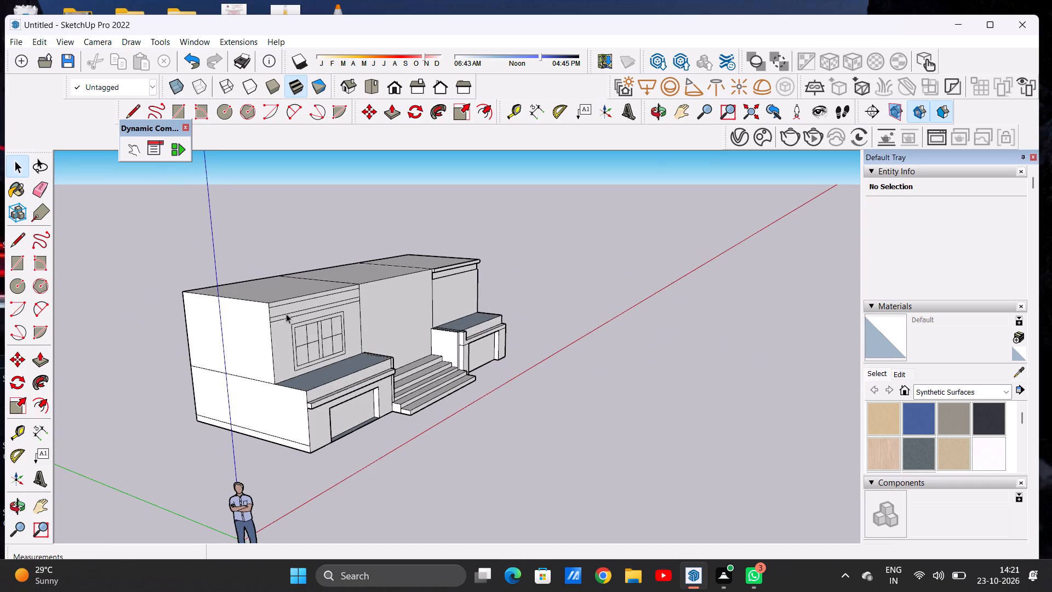
scroll(282, 311, "up", 6)
key("p")
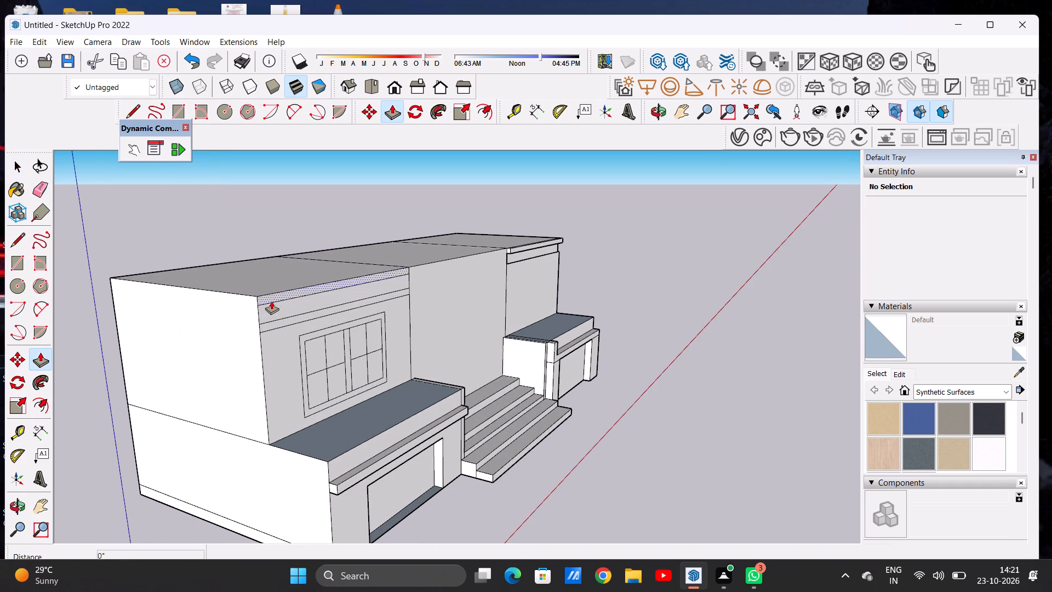
scroll(273, 299, "up", 2)
scroll(273, 299, "down", 1)
scroll(273, 299, "up", 2)
left_click(264, 294)
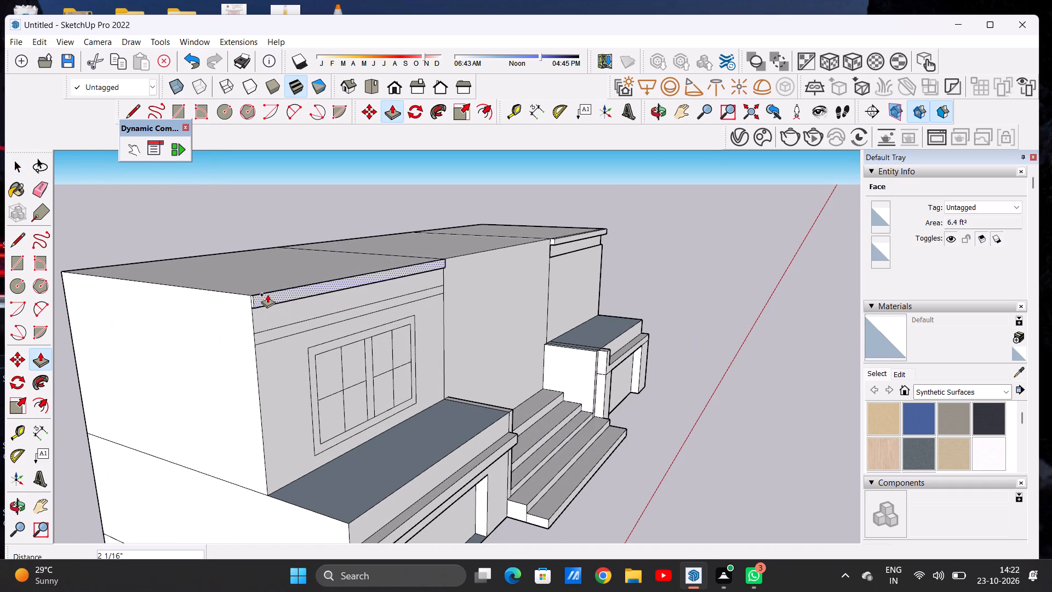
left_click(269, 294)
left_click(266, 331)
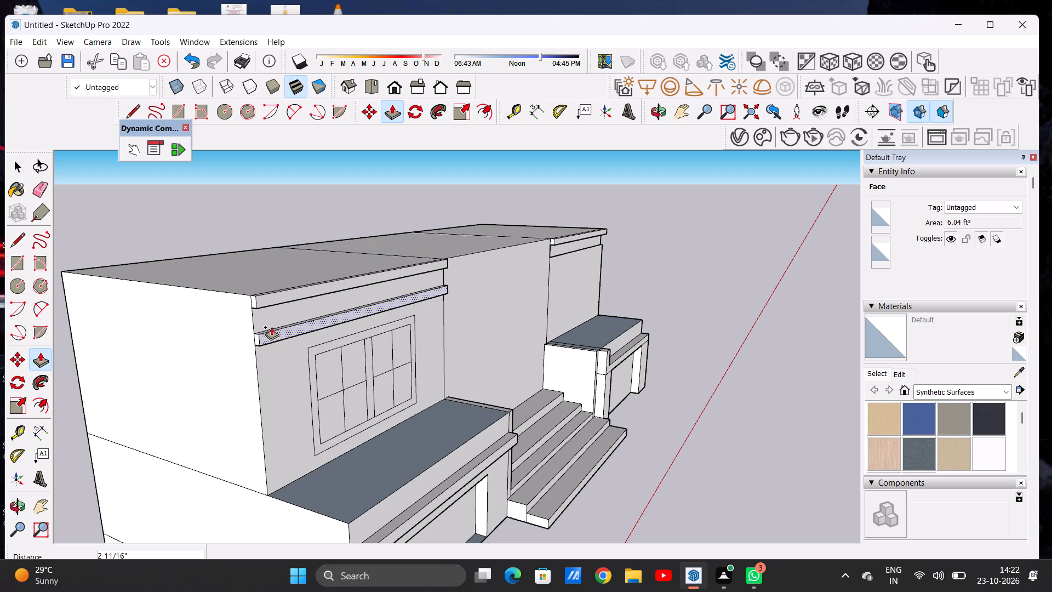
left_click(271, 327)
key("space")
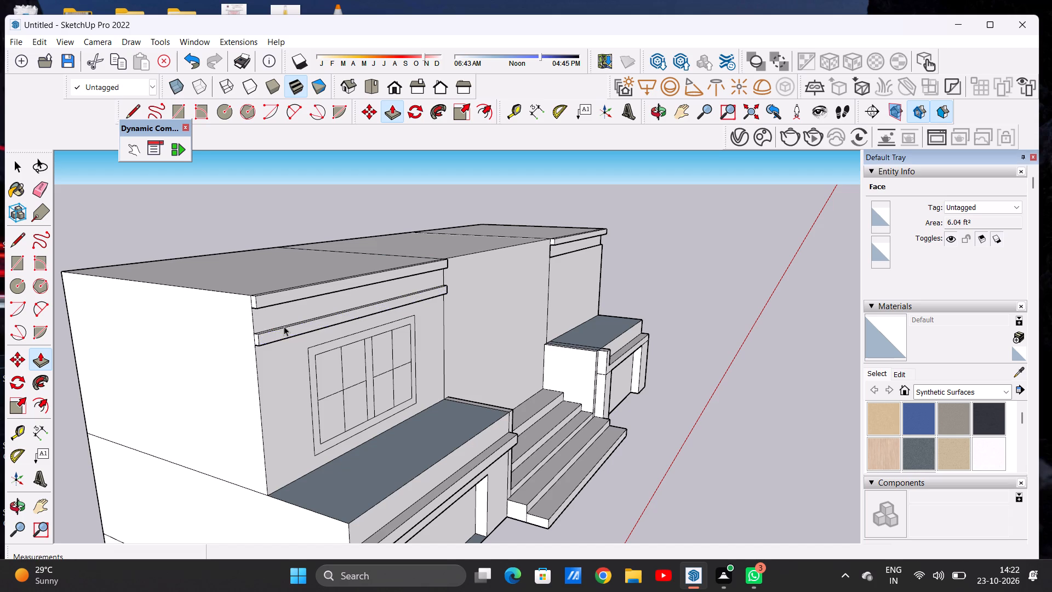
Undo the last two band extrusions above the window on the windowed end block.
middle_click_drag(334, 329, 225, 340)
key("l")
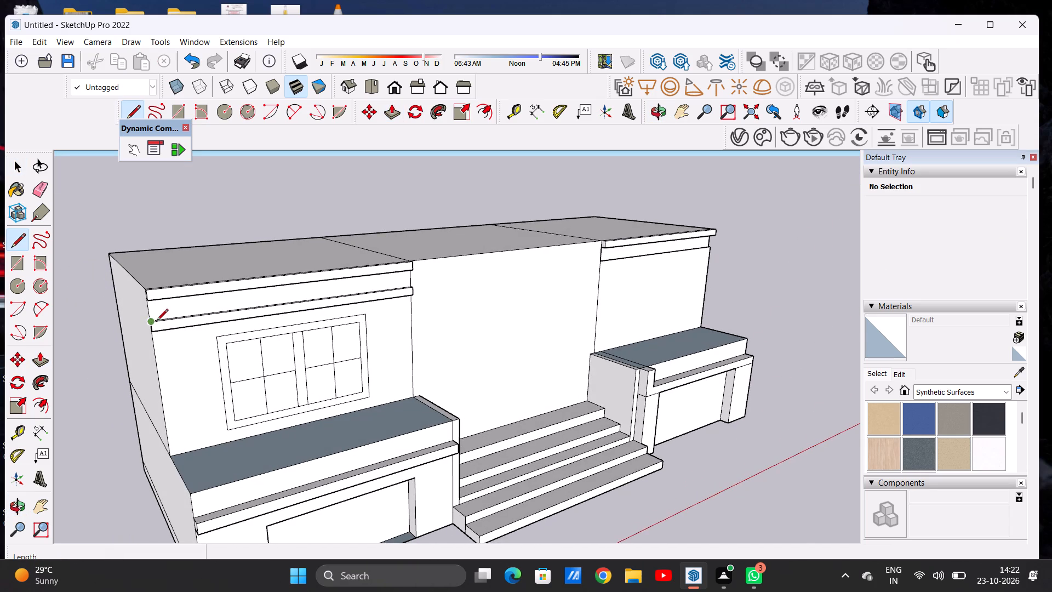
scroll(155, 321, "up", 1)
scroll(155, 321, "down", 1)
scroll(155, 321, "up", 9)
middle_click_drag(141, 314, 108, 272)
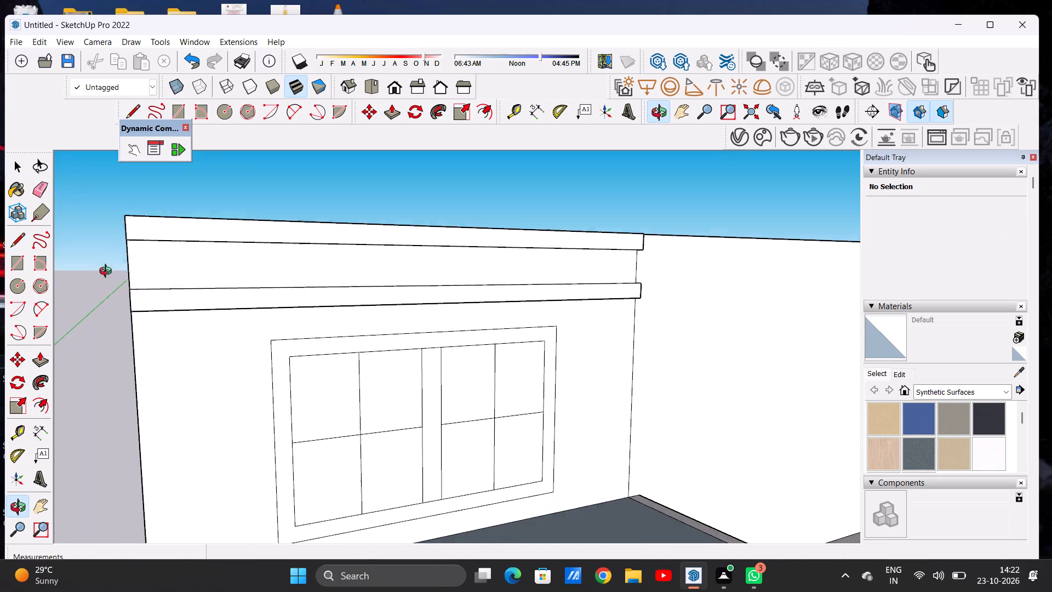
middle_click_drag(108, 272, 108, 273)
key("ctrl+z")
key("ctrl+z")
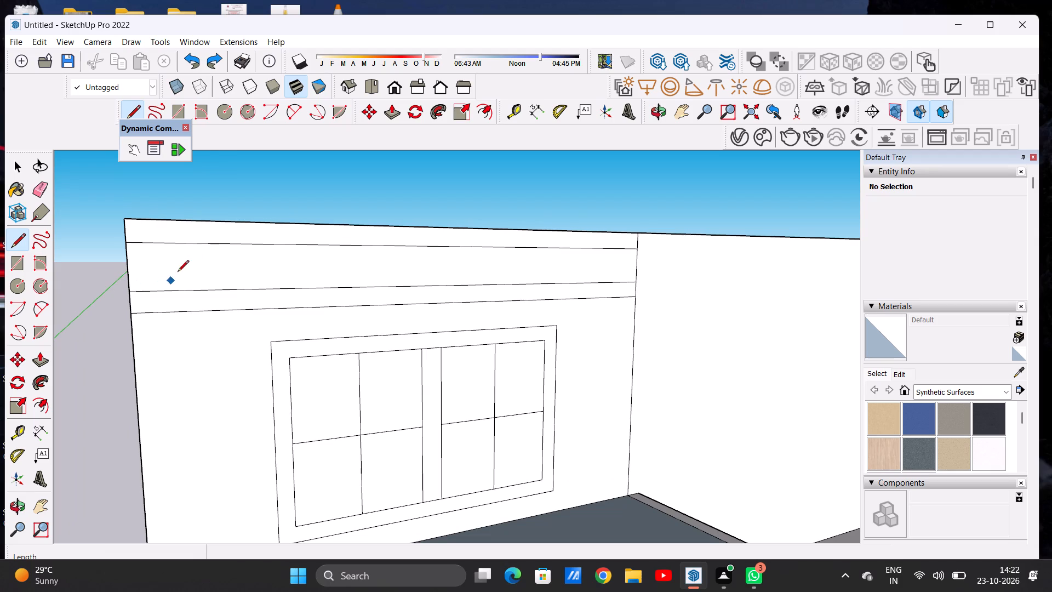
Draw two vertical lines about 11 7/8" long across the windowed end block's middle band, one close to each end.
left_click(139, 242)
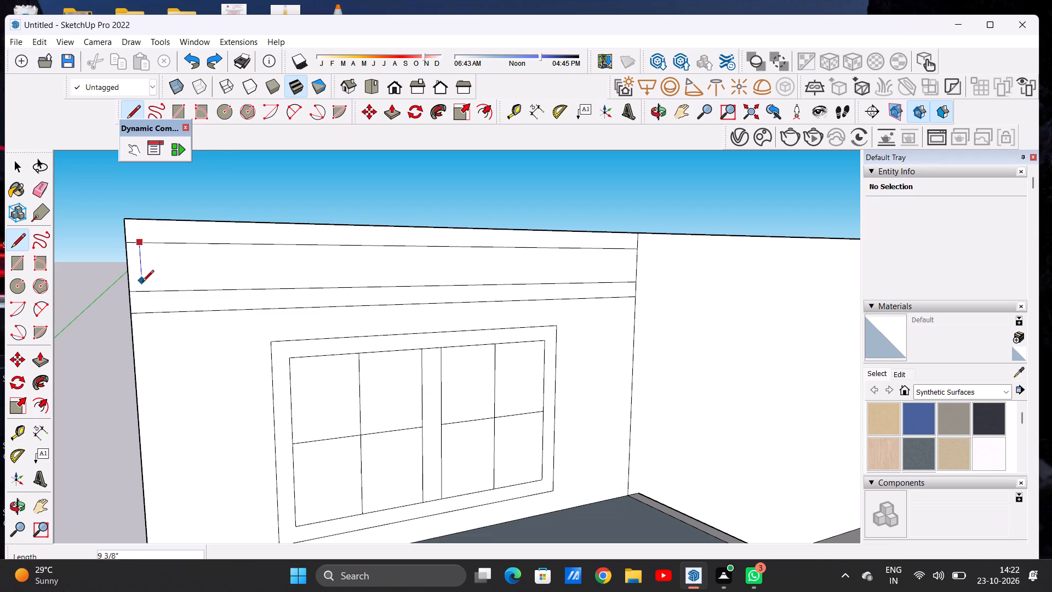
left_click(142, 290)
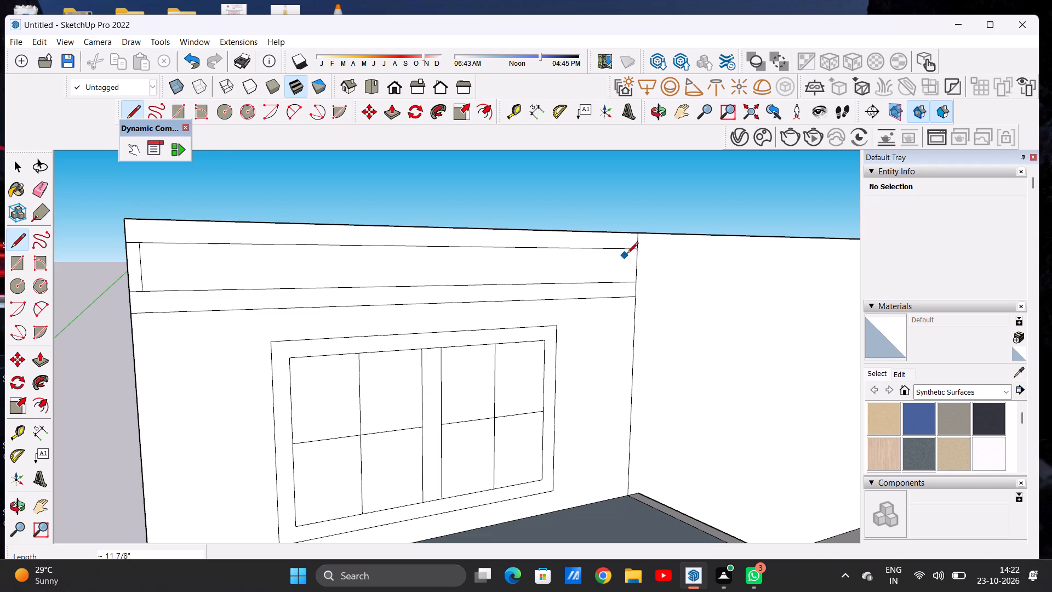
left_click(627, 251)
left_click(625, 281)
key("space")
Push/Pull the topmost and lowest bands above the window outward on the windowed end block, the lowest about 4 3/8".
scroll(553, 294, "down", 2)
scroll(553, 298, "up", 1)
scroll(553, 298, "down", 3)
middle_click_drag(554, 315, 444, 310)
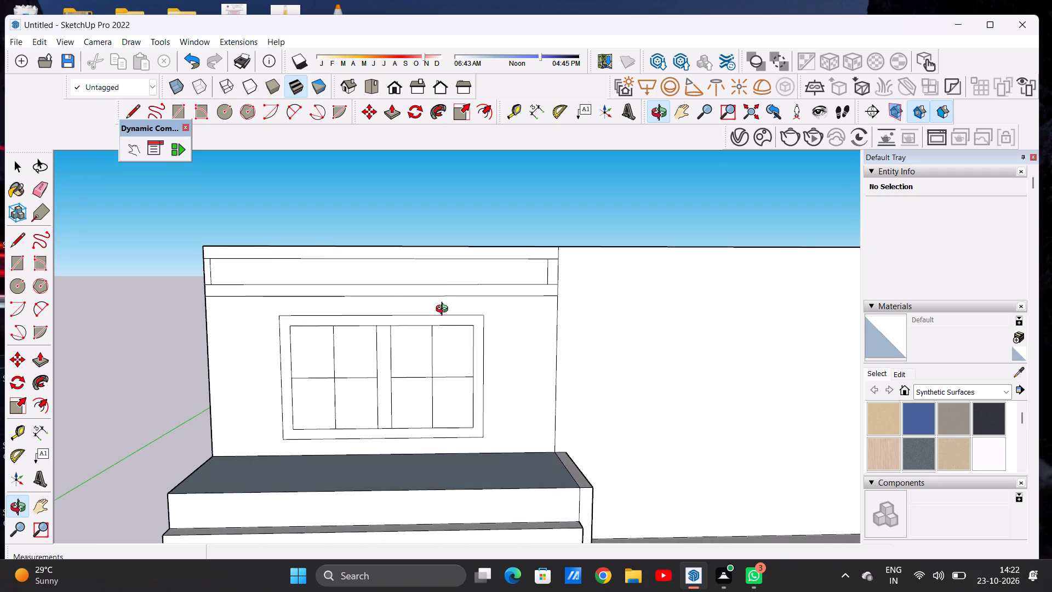
middle_click_drag(444, 310, 443, 310)
scroll(380, 298, "down", 4)
scroll(503, 266, "up", 6)
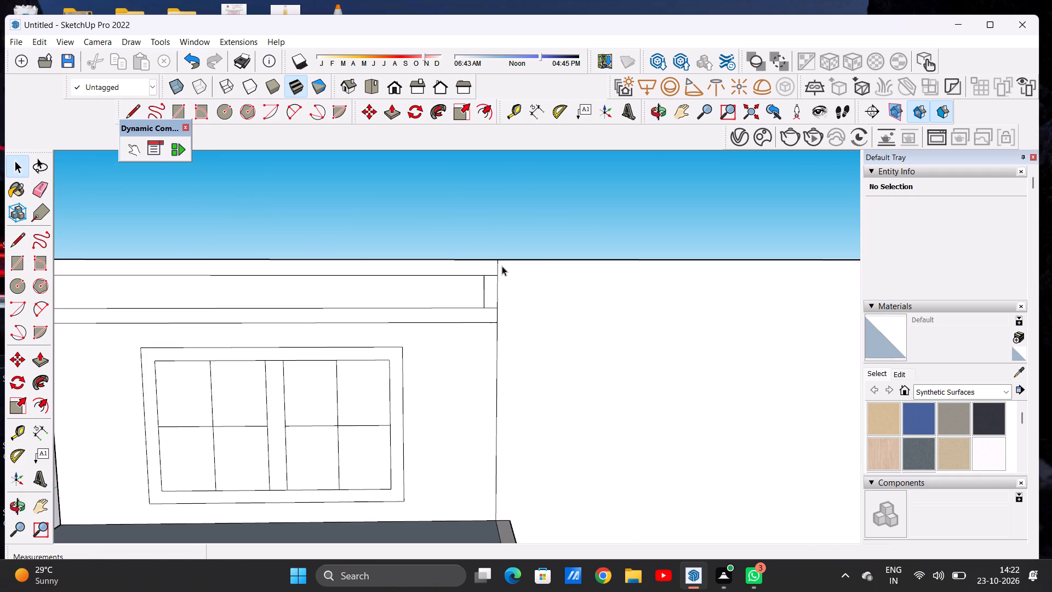
key("p")
middle_click_drag(498, 272, 373, 309)
scroll(395, 296, "up", 2)
scroll(398, 289, "down", 1)
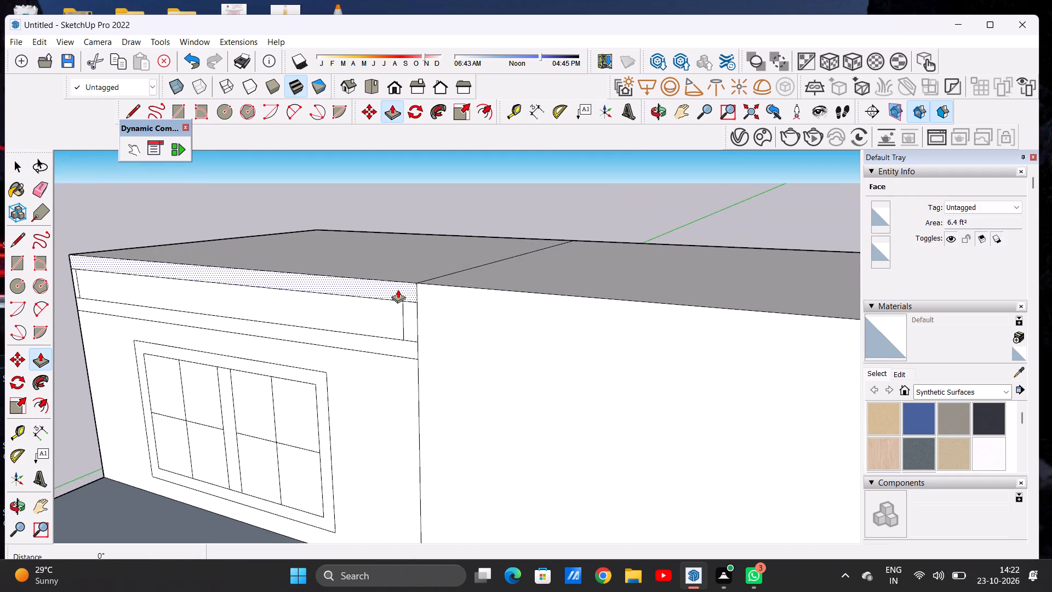
scroll(398, 289, "up", 2)
left_click(407, 290)
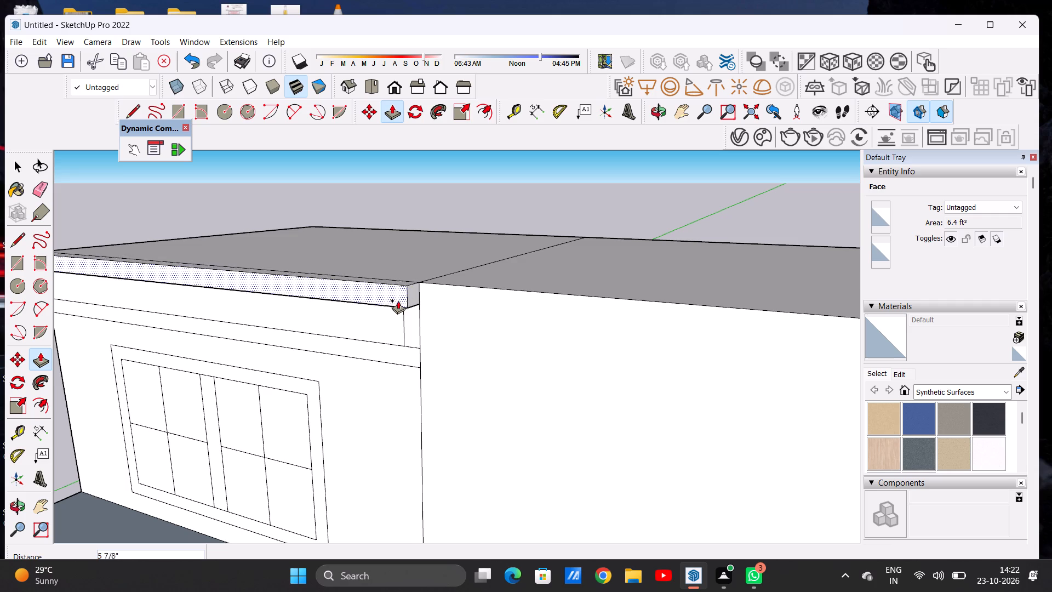
left_click(399, 299)
left_click(412, 350)
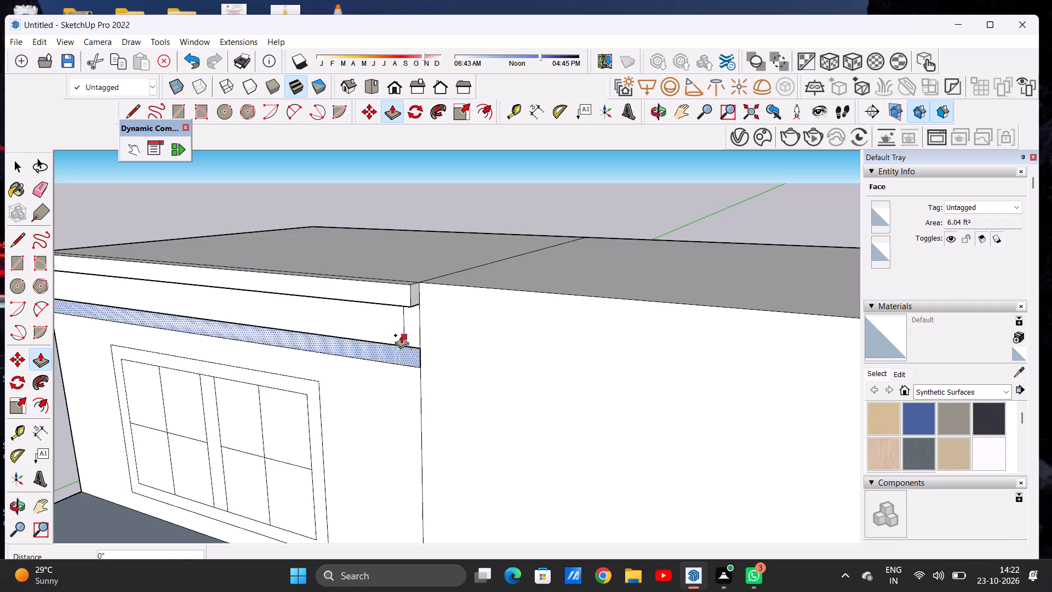
left_click(403, 308)
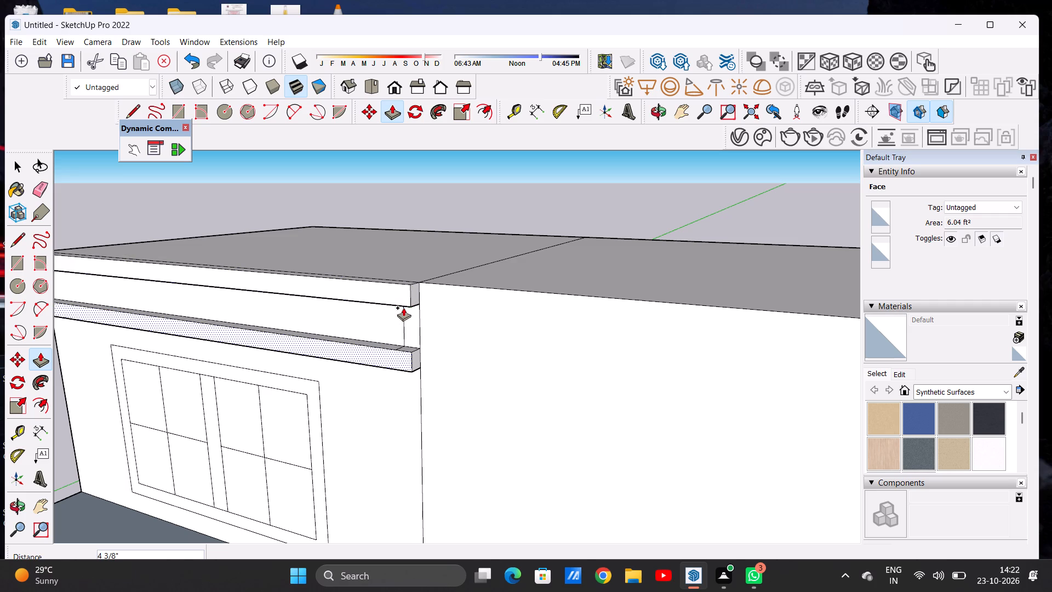
key("space")
Push/Pull the framed panel between the windowed end block's two projecting bands inward about 7/8".
type("P")
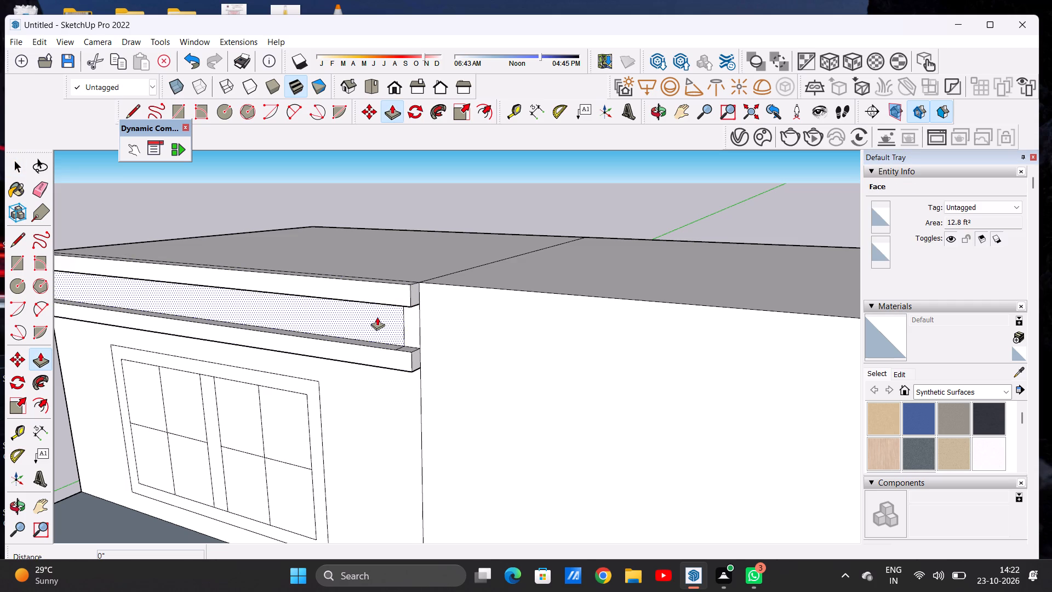
left_click(377, 317)
left_click(378, 314)
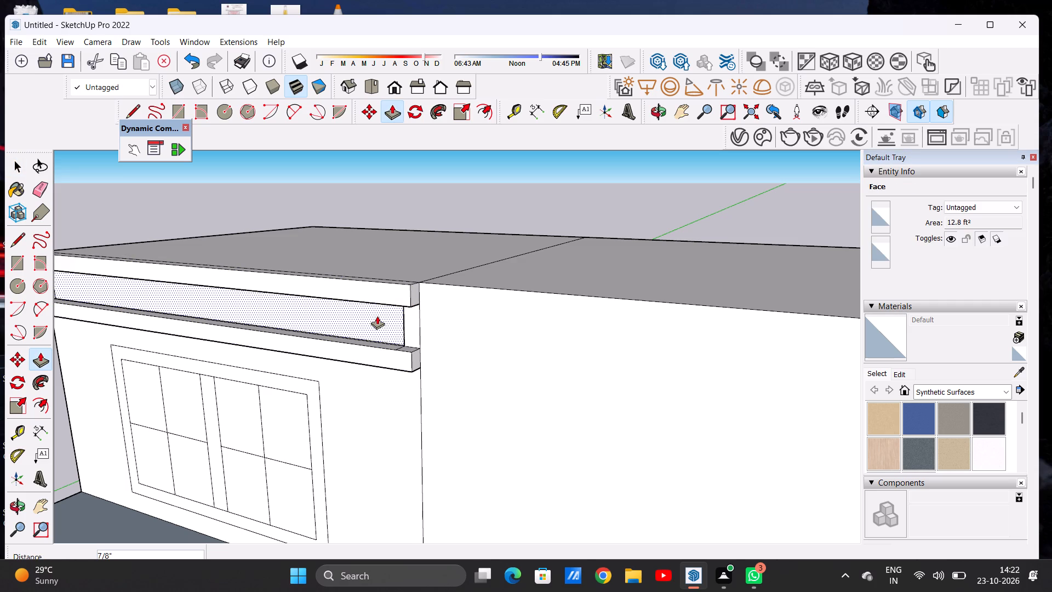
key("space")
In the front view, draw a window rectangle about 8' 2 3/4" by 4' 10 13/16" on the windowless end block's upper wall.
scroll(409, 293, "down", 19)
middle_click_drag(403, 343, 519, 338)
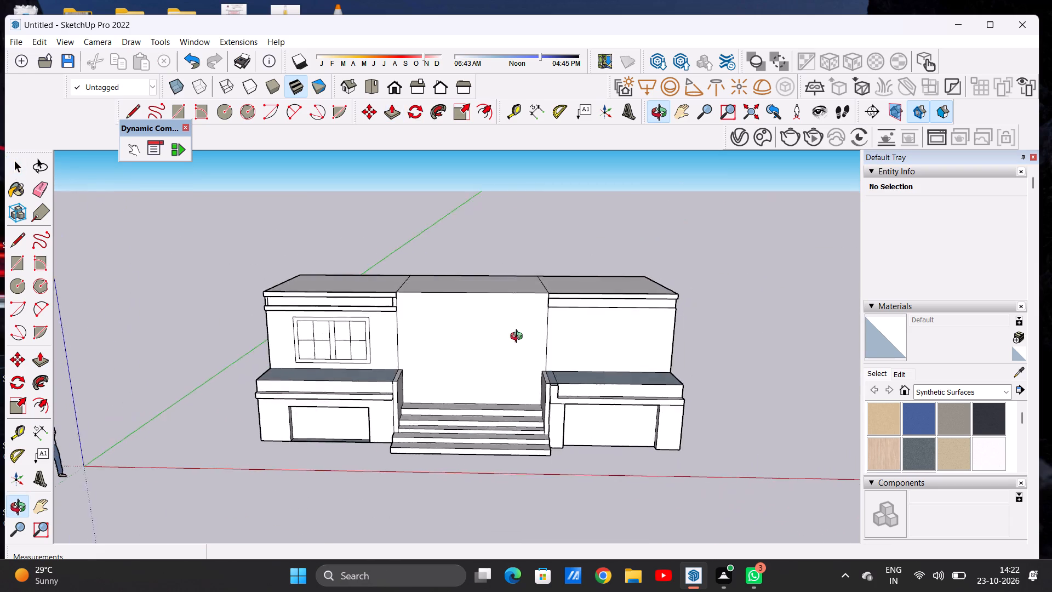
middle_click_drag(519, 338, 582, 331)
middle_click_drag(487, 346, 406, 323)
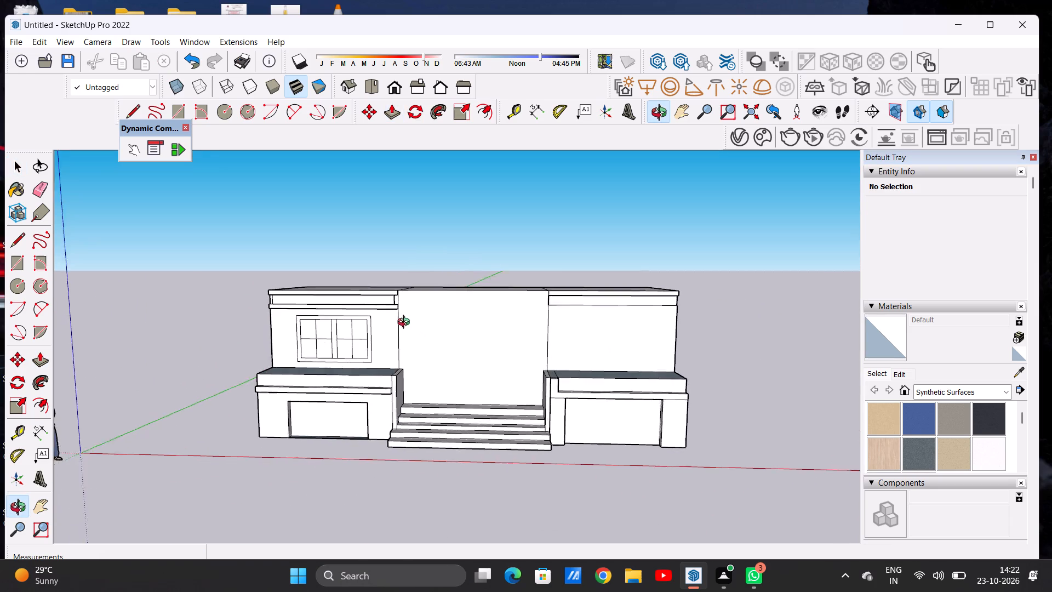
middle_click_drag(406, 323, 427, 318)
left_click(392, 86)
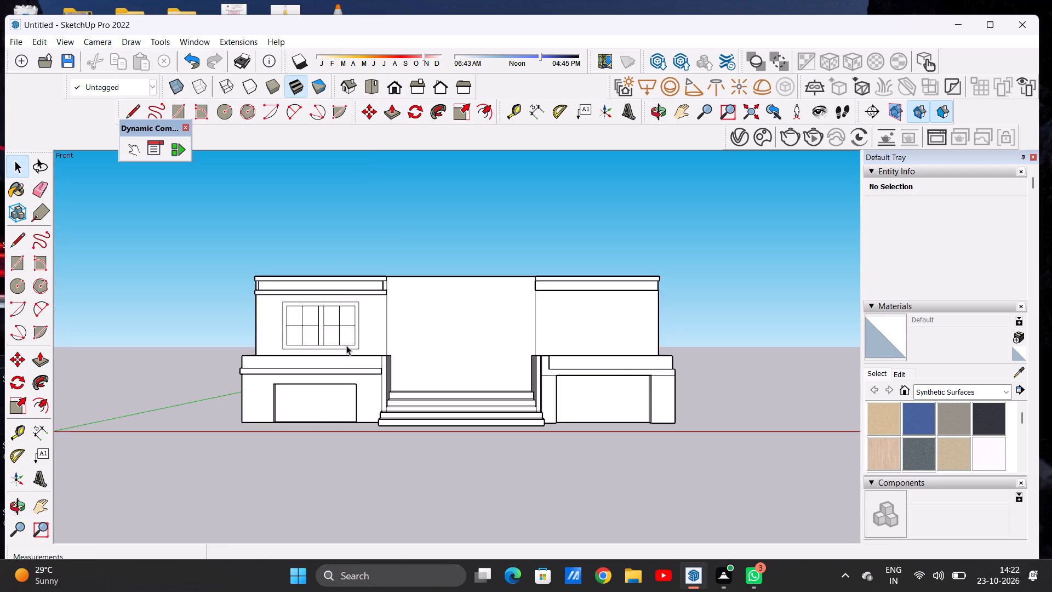
scroll(346, 345, "down", 4)
scroll(513, 321, "up", 8)
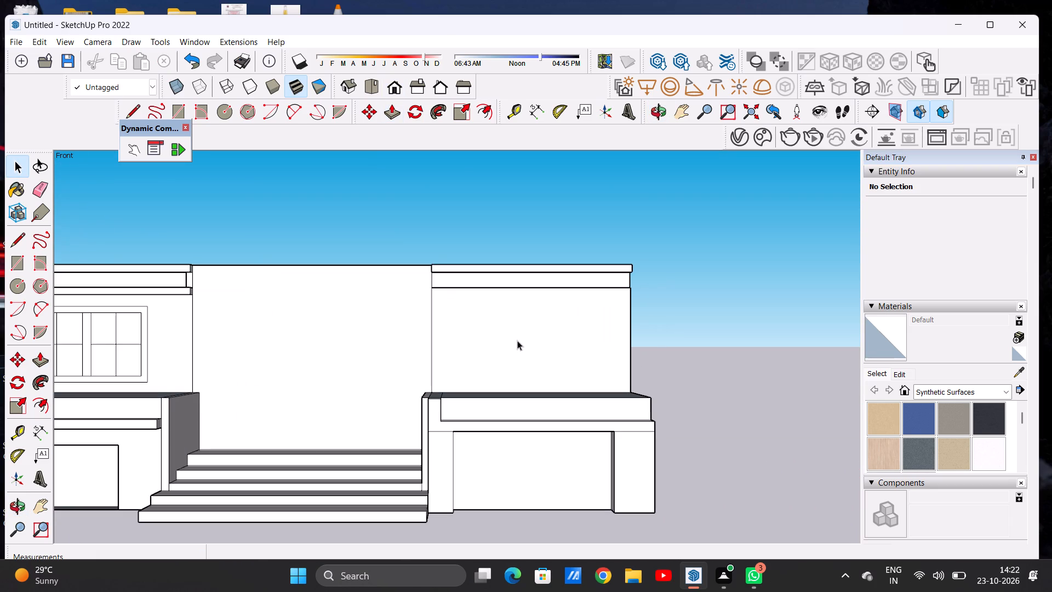
scroll(515, 334, "down", 3)
scroll(529, 334, "up", 3)
key("r")
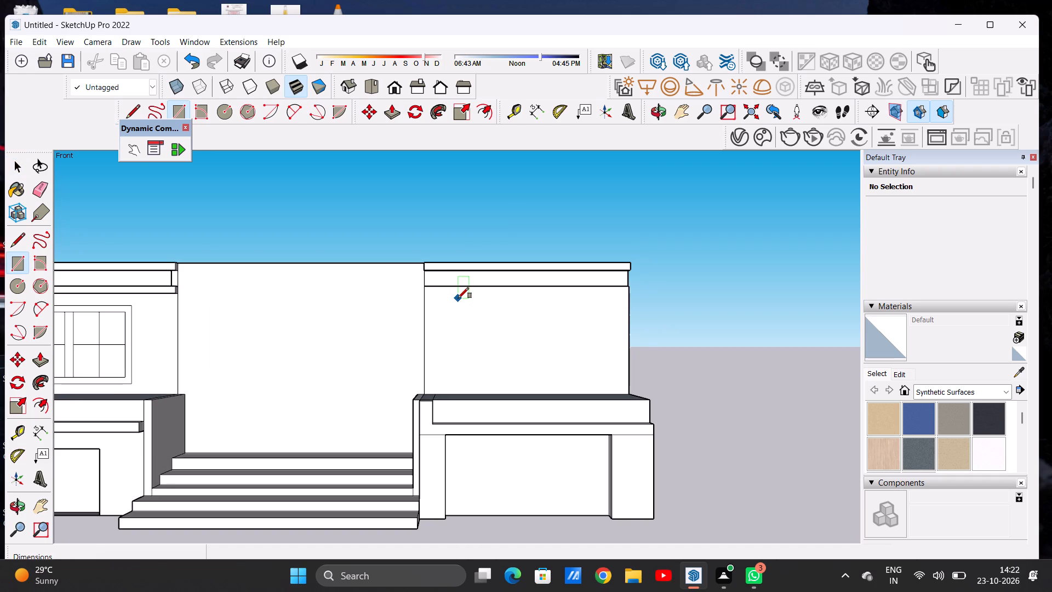
left_click(460, 298)
left_click(592, 377)
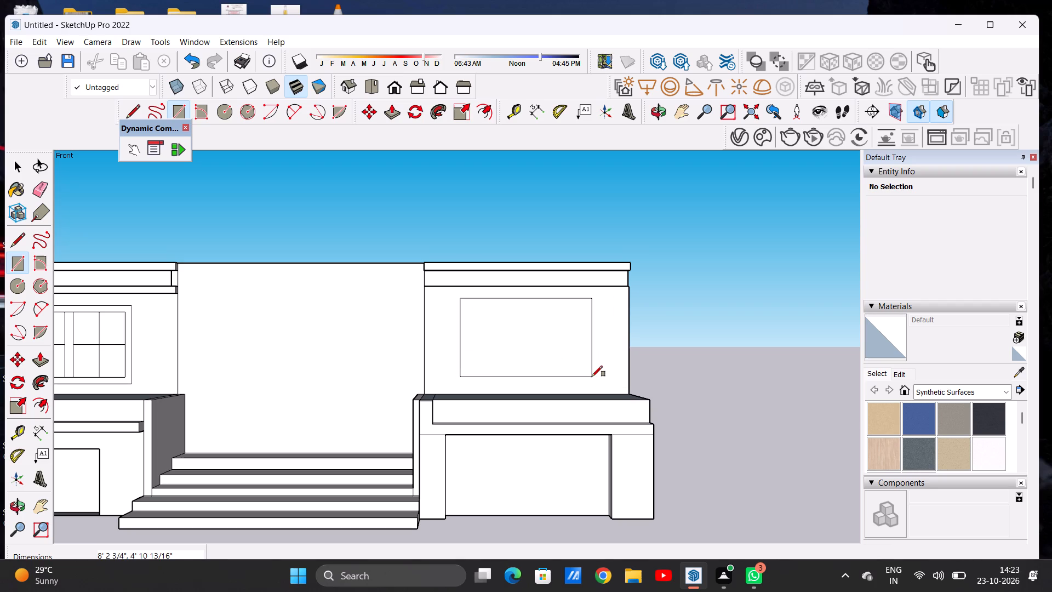
key("space")
Divide the new window rectangle into two equal halves with a vertical line between its top and bottom midpoints.
scroll(495, 362, "down", 4)
scroll(231, 389, "up", 8)
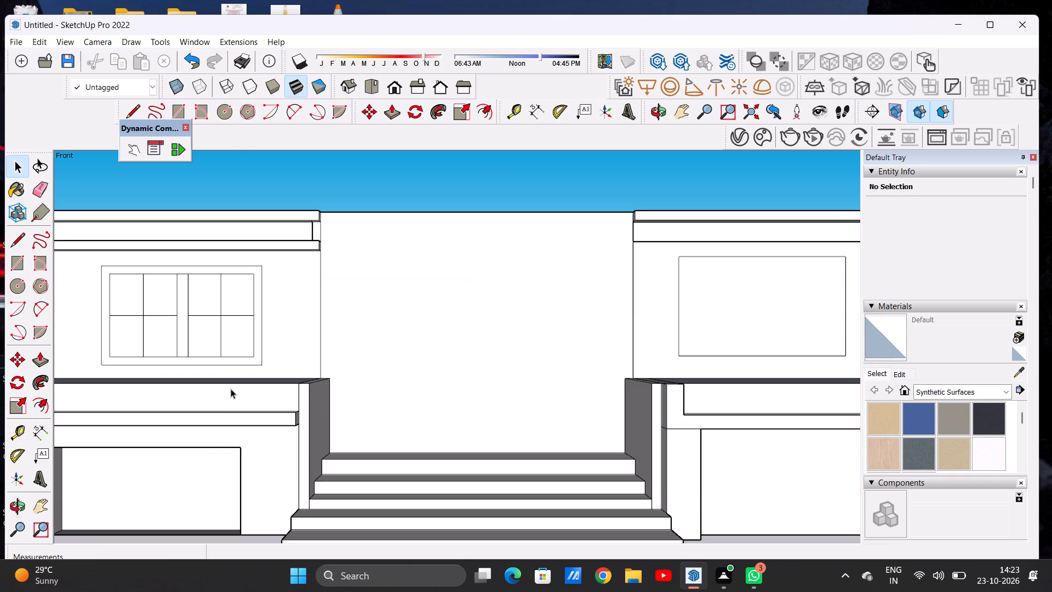
scroll(245, 402, "down", 11)
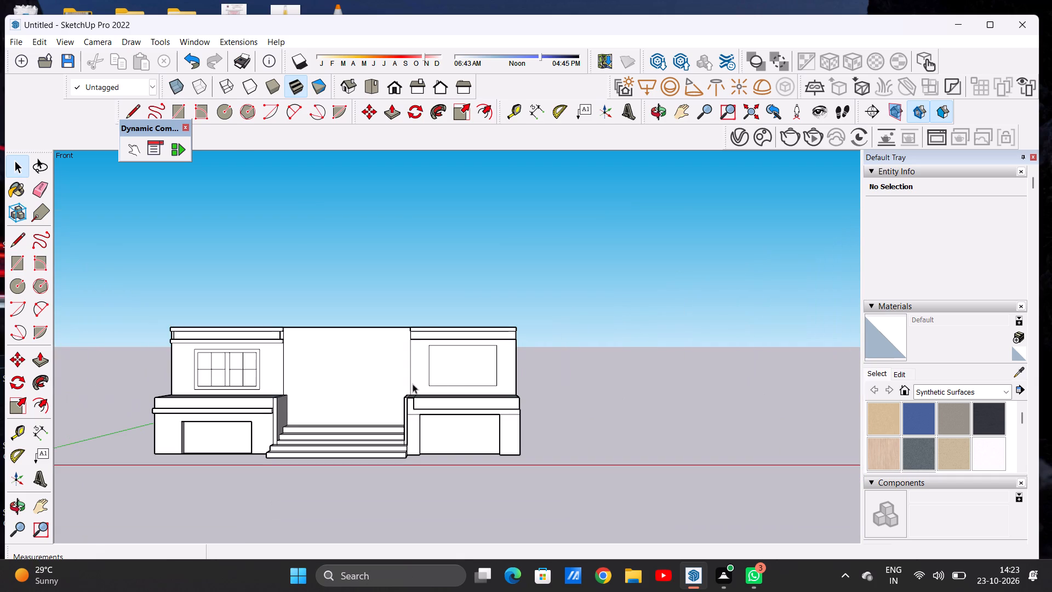
scroll(481, 352, "up", 7)
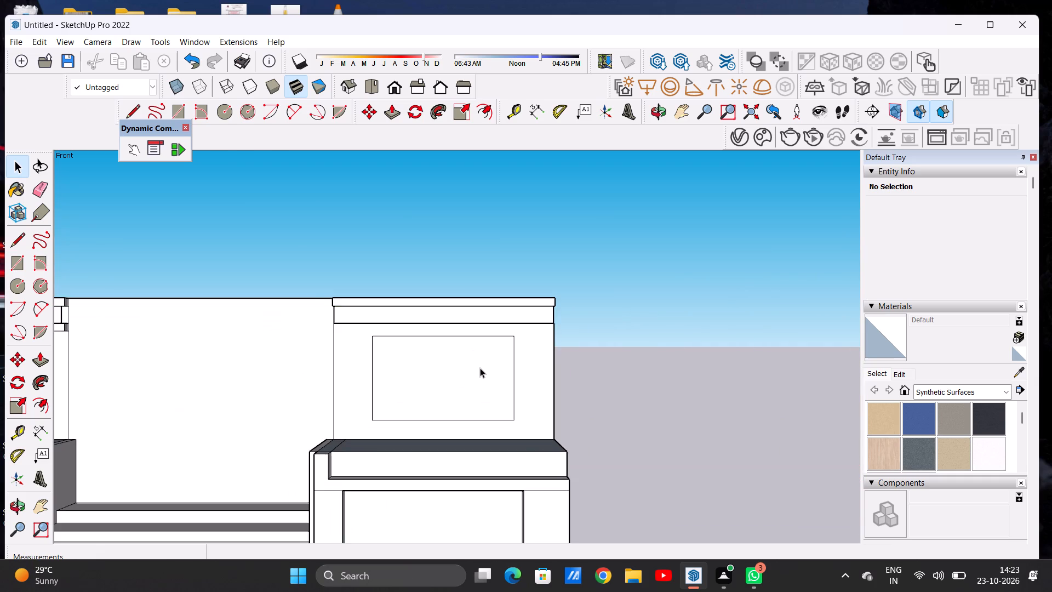
scroll(480, 368, "up", 1)
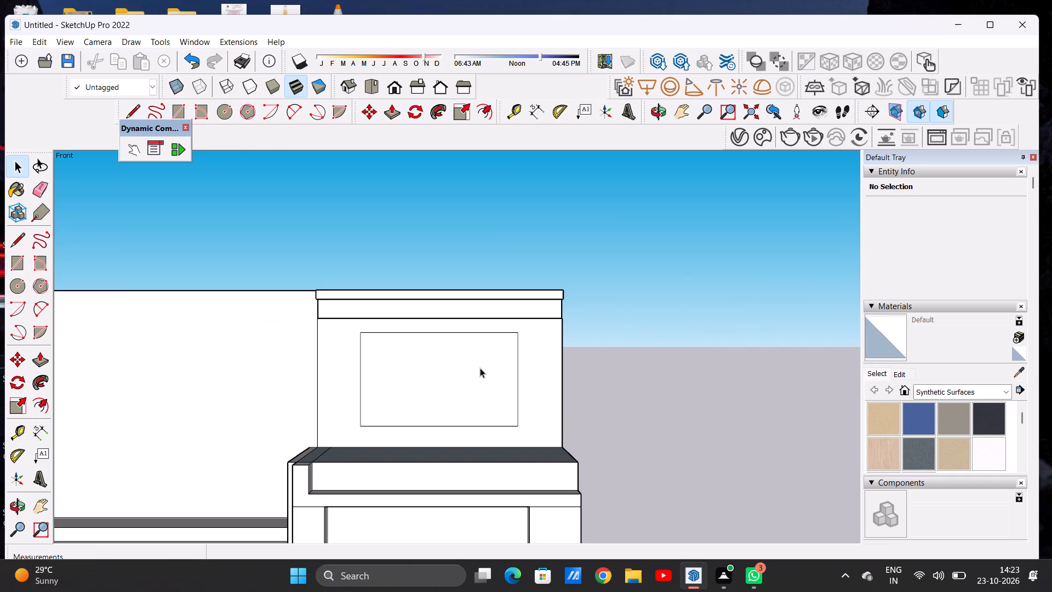
key("l")
left_click(436, 335)
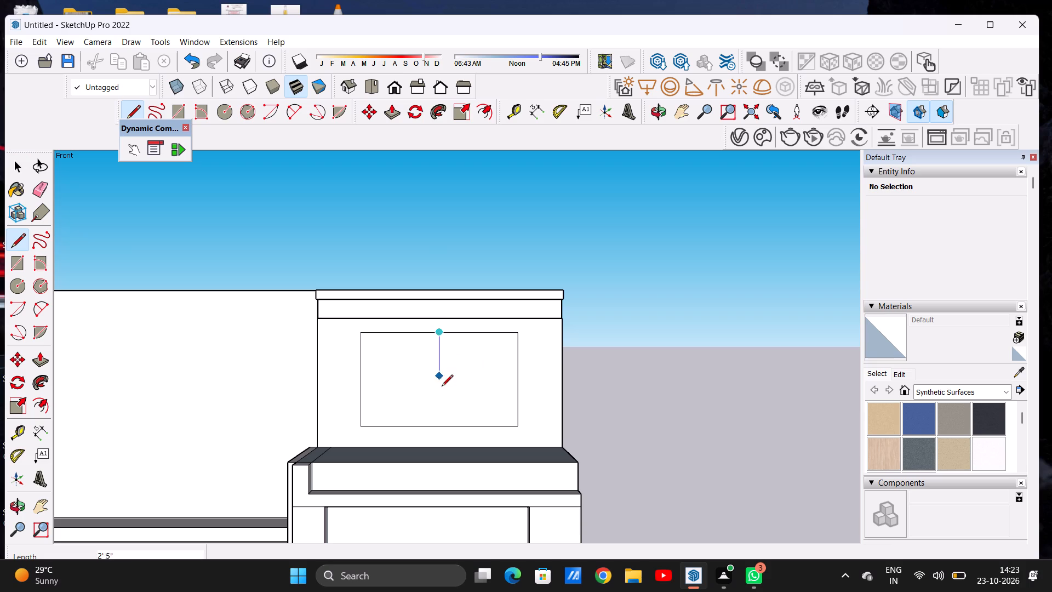
left_click(439, 424)
key("space")
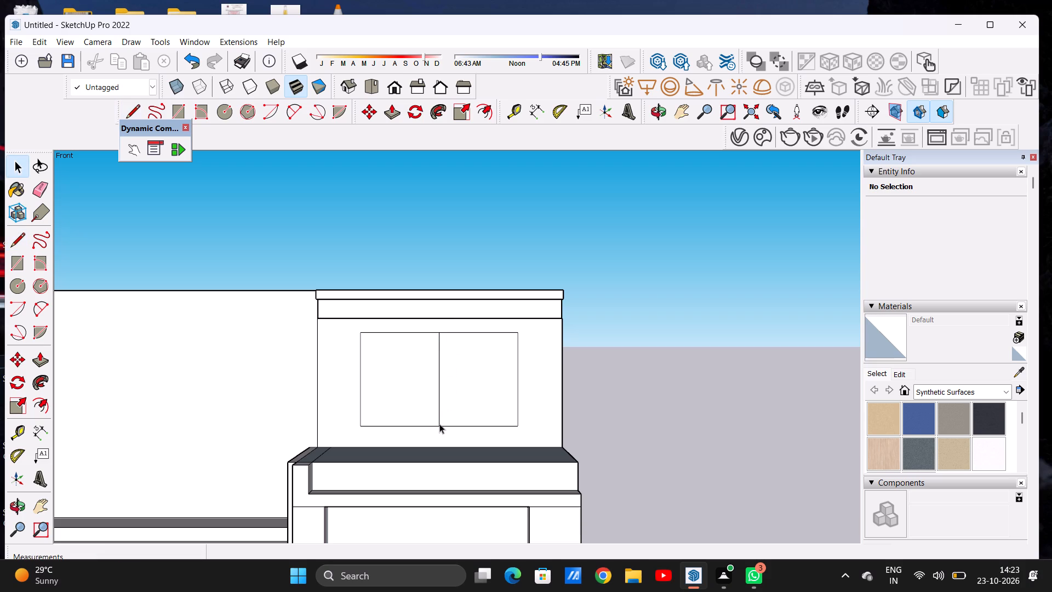
Start an Offset at the divided window rectangle on the end block's upper wall.
type("OF")
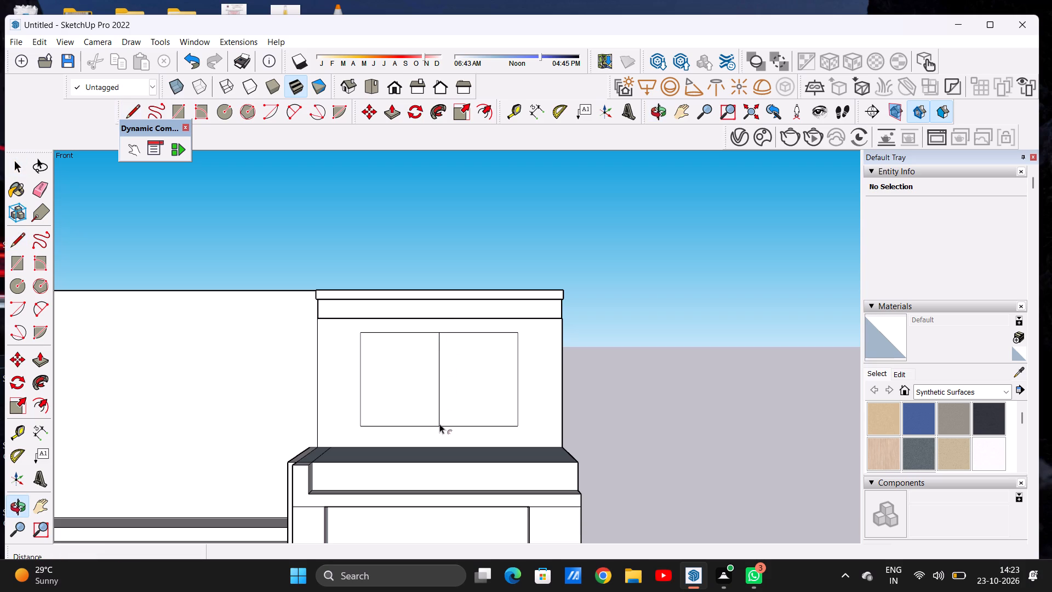
left_click(439, 424)
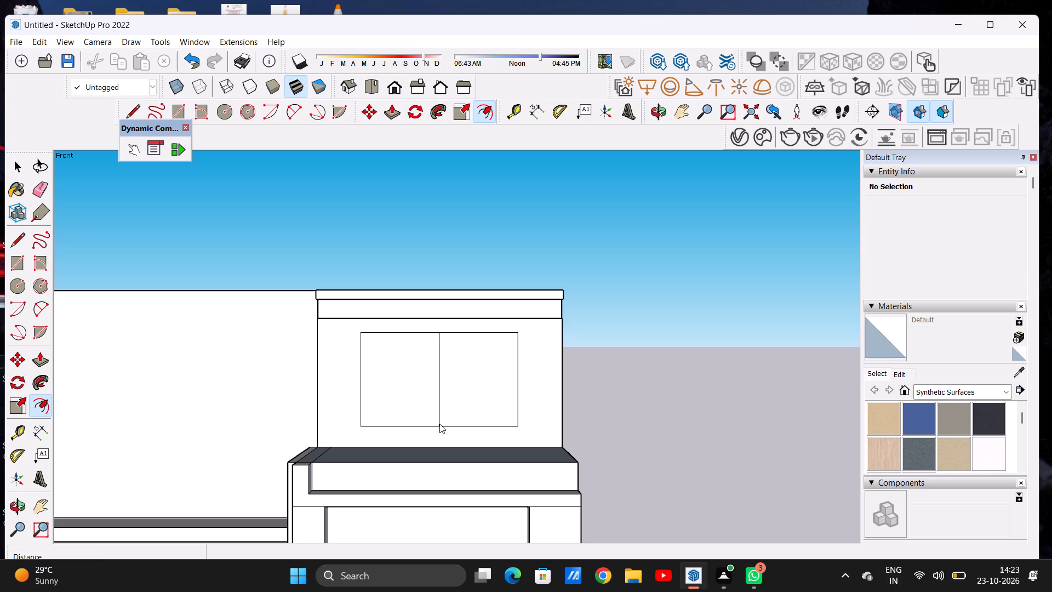
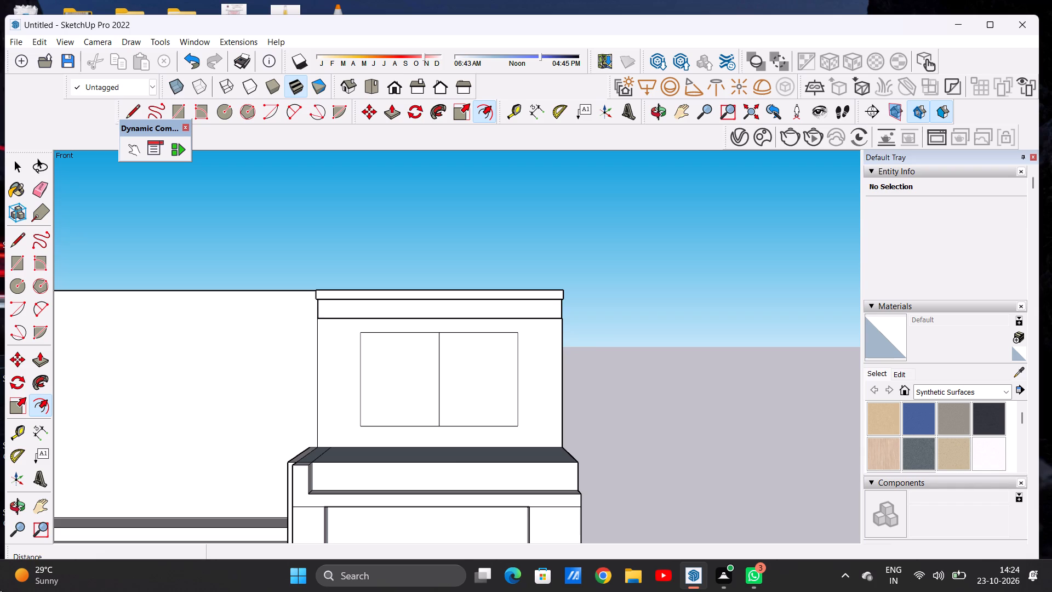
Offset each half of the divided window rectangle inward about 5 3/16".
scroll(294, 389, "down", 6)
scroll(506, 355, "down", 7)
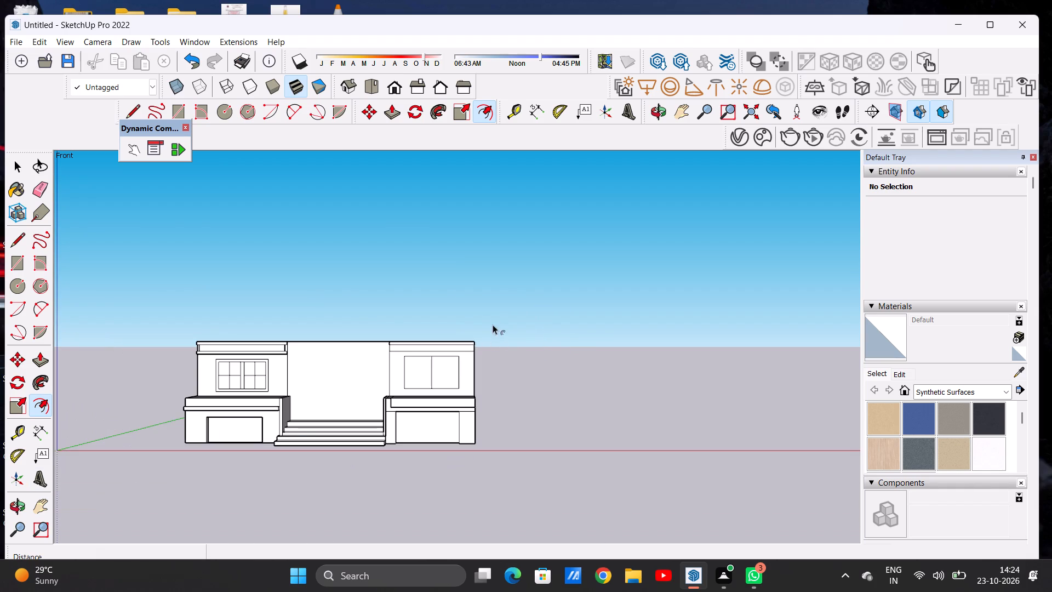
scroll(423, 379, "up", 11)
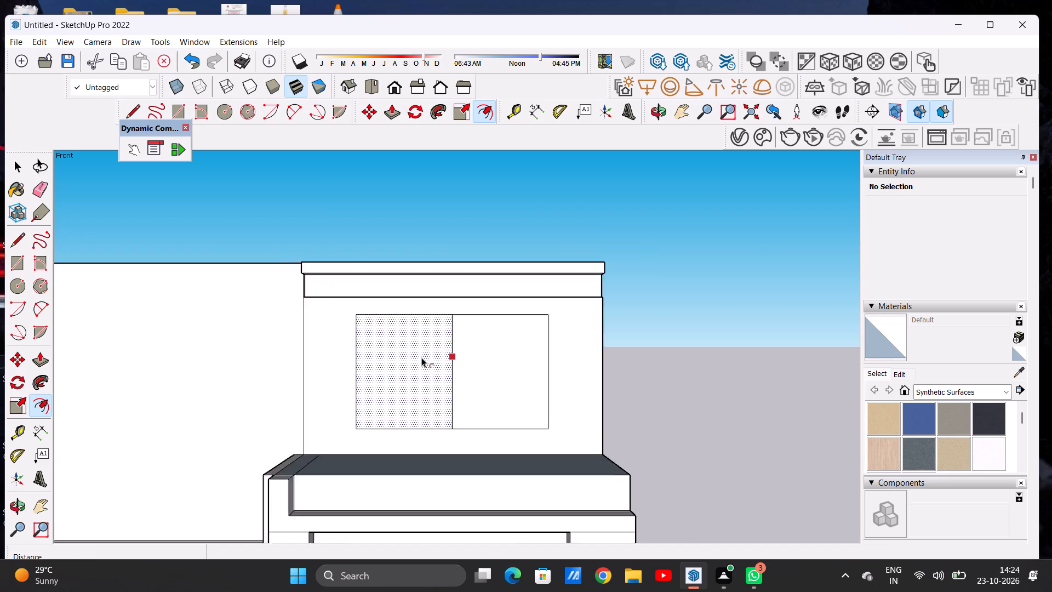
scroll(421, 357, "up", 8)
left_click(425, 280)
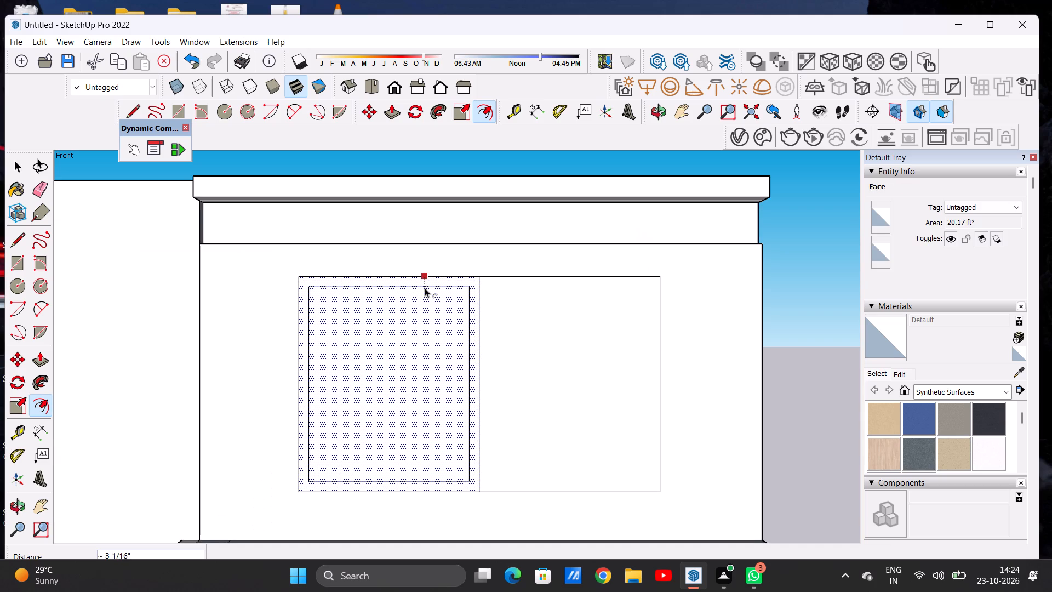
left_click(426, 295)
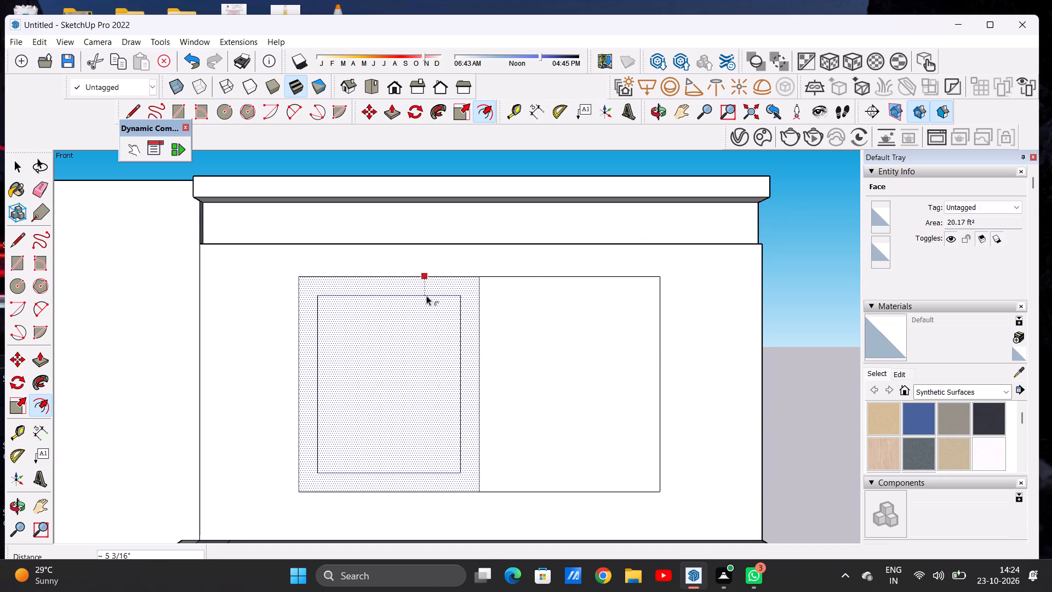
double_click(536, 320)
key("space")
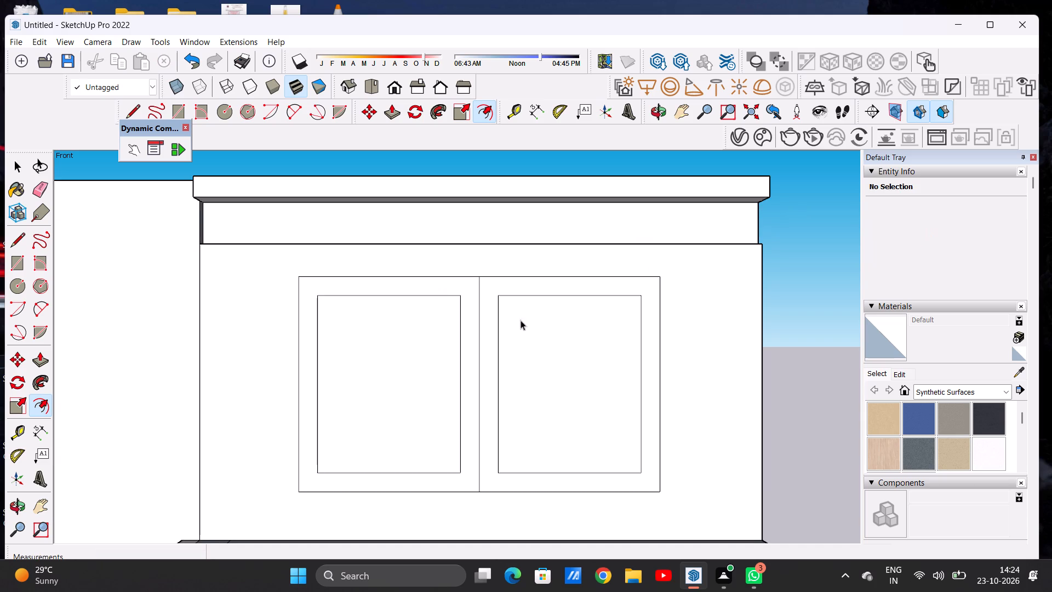
Undo both half-window offsets and the vertical line dividing the window rectangle.
scroll(402, 335, "down", 8)
scroll(481, 344, "down", 8)
scroll(539, 328, "down", 2)
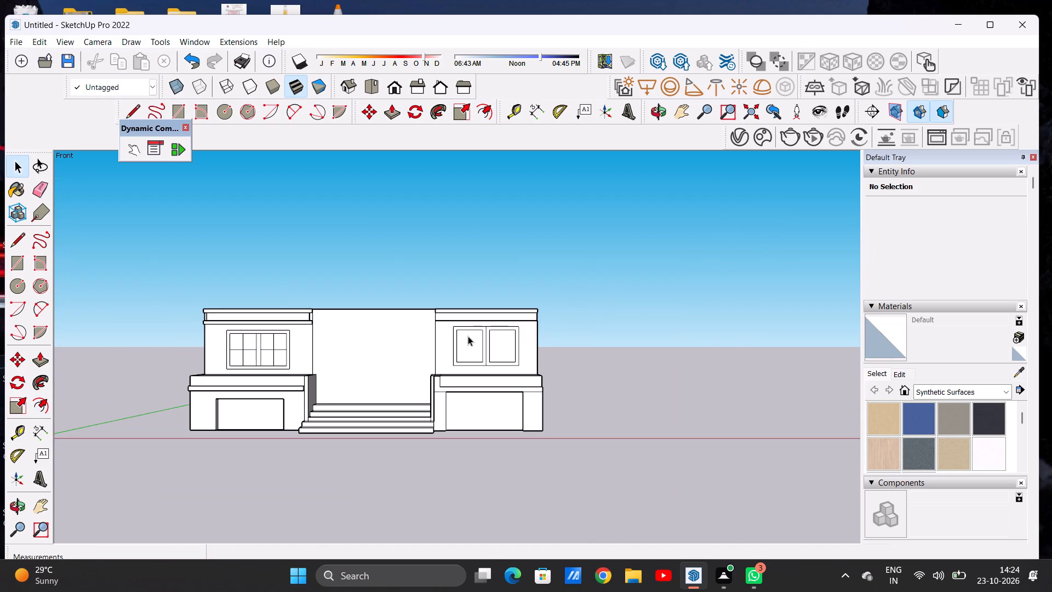
scroll(472, 342, "up", 7)
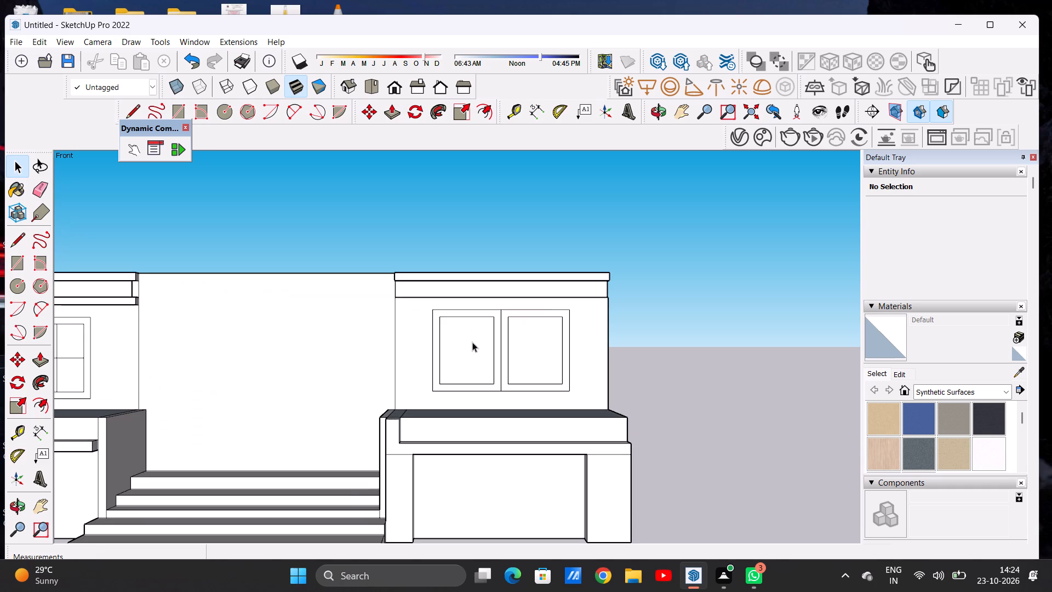
scroll(466, 323, "down", 5)
scroll(495, 331, "up", 5)
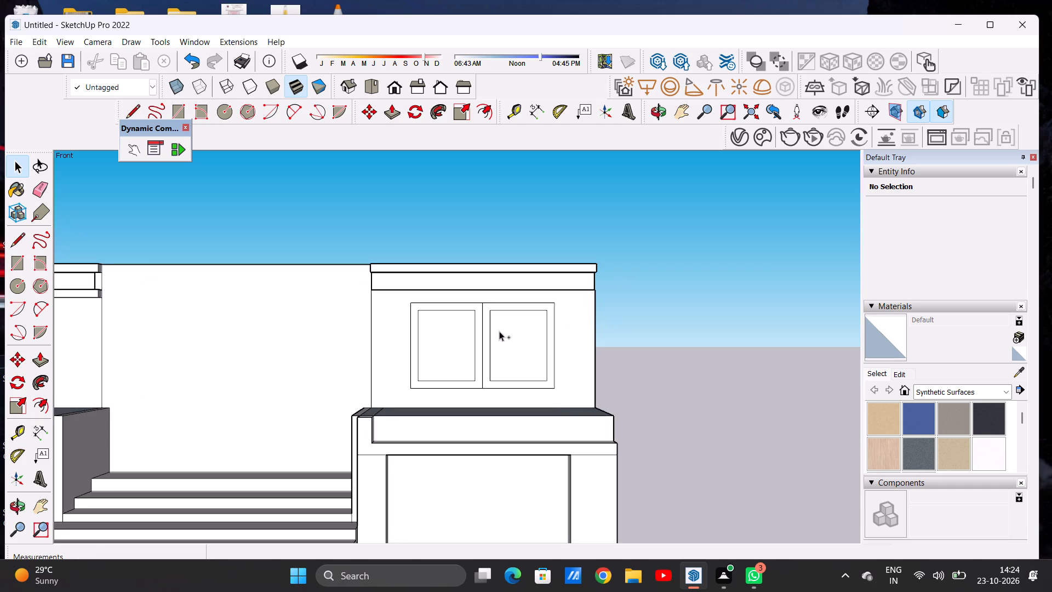
key("ctrl+z")
key("ctrl+z")
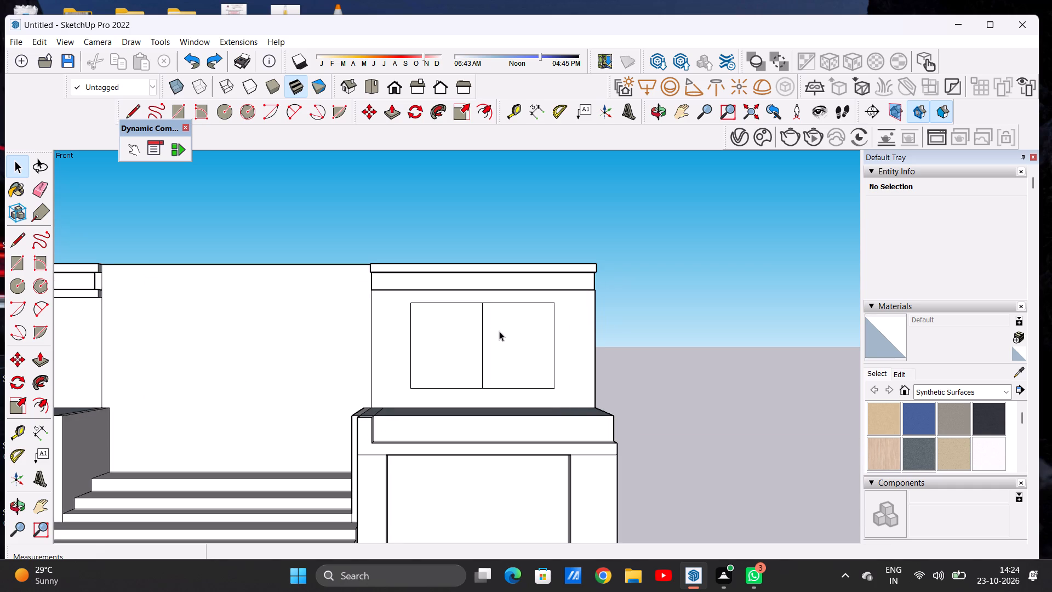
key("ctrl+z")
Offset the whole undivided window rectangle inward about 5 11/16" to form its outer frame.
scroll(493, 367, "up", 3)
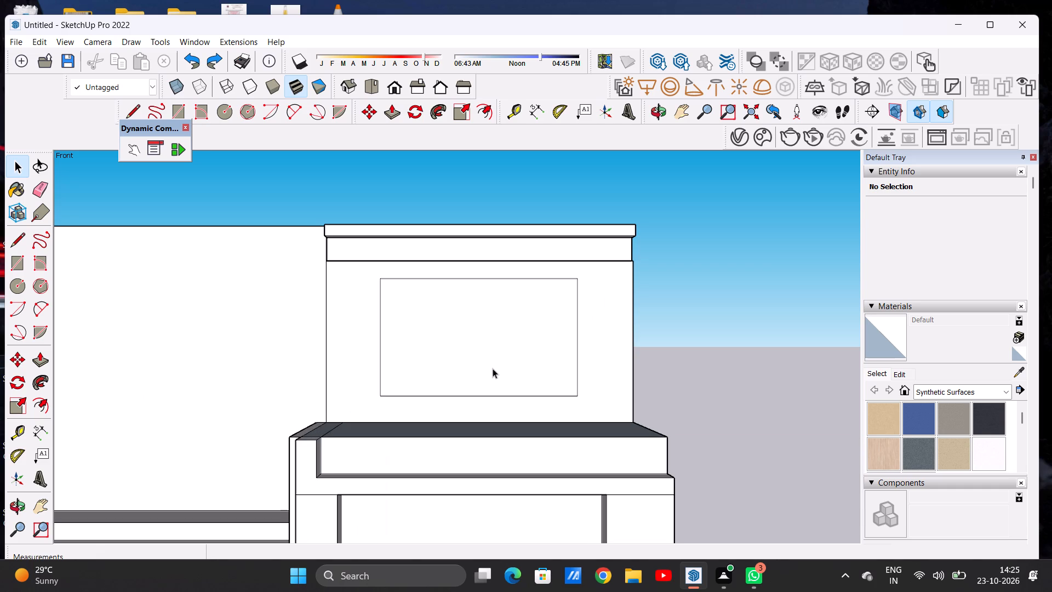
type("OF")
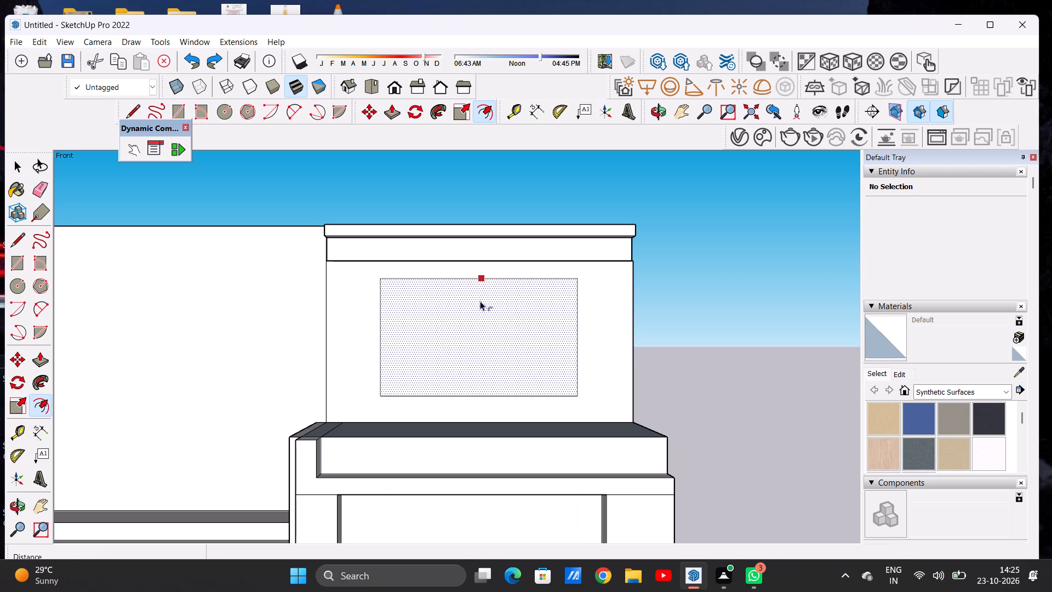
left_click(478, 293)
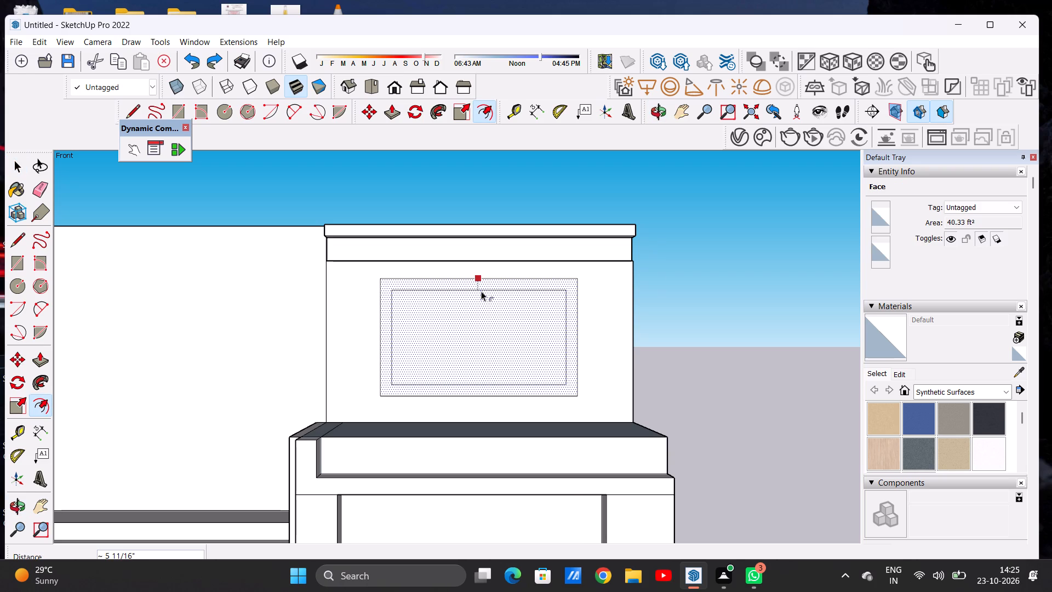
left_click(481, 290)
key("space")
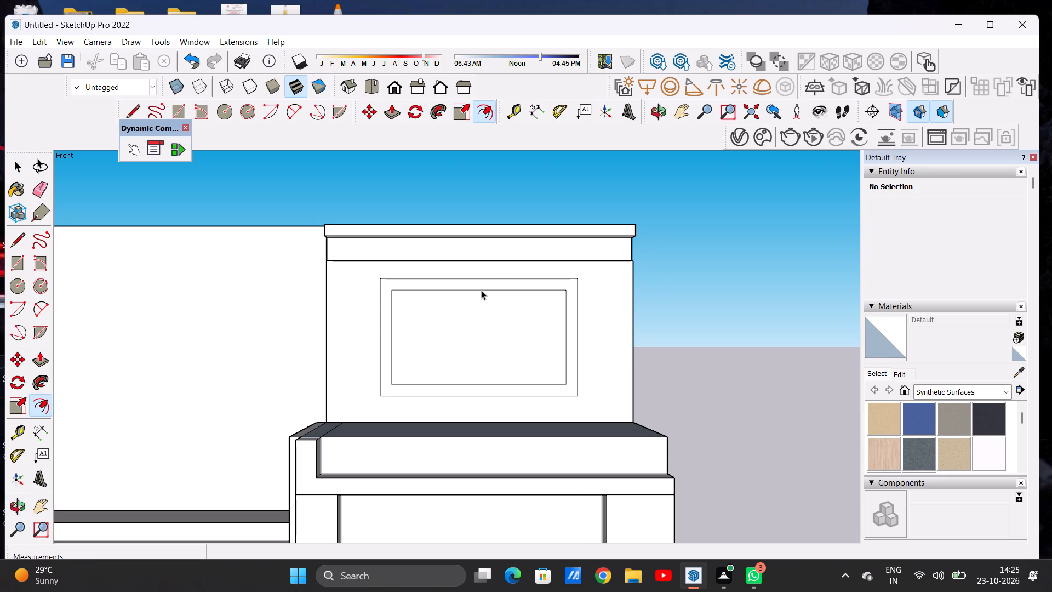
Draw two closely spaced vertical lines, each about 3' 11 7/16" long, as a central mullion inside the window frame.
type("L")
scroll(478, 288, "up", 3)
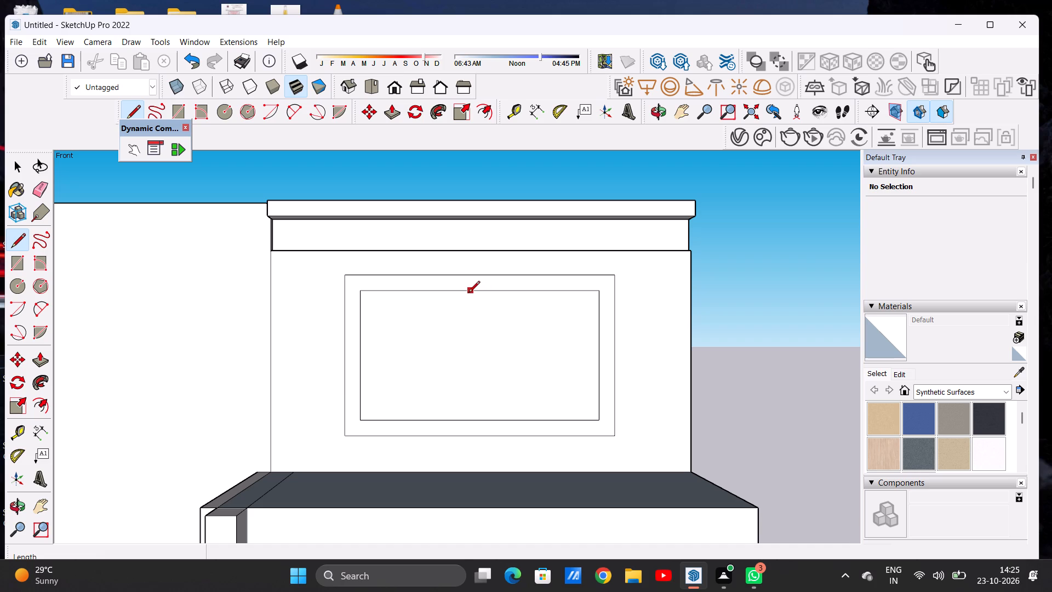
left_click(471, 293)
left_click(467, 422)
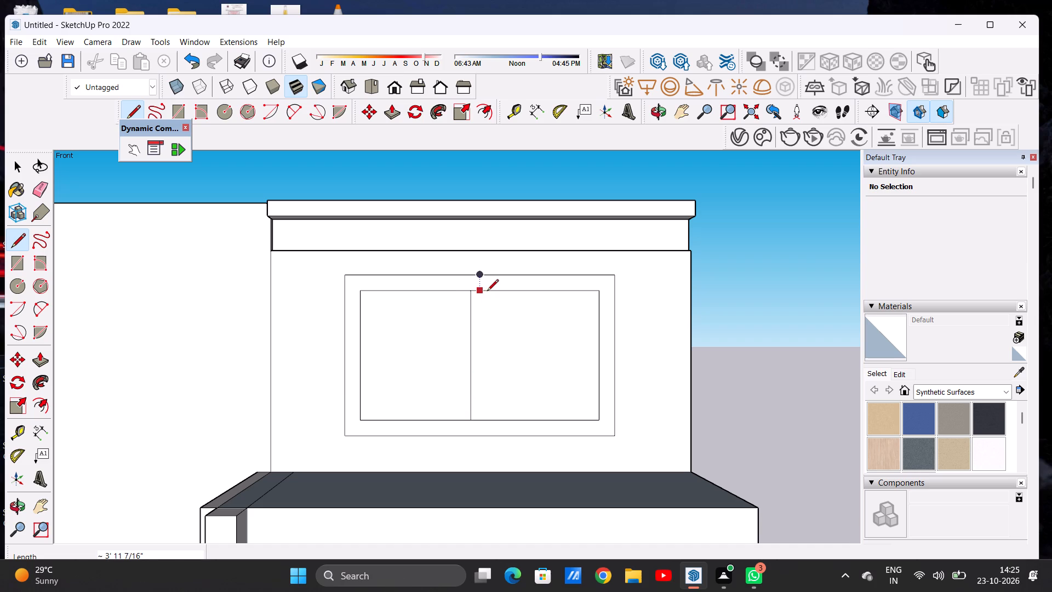
left_click(488, 291)
left_click(494, 417)
key("space")
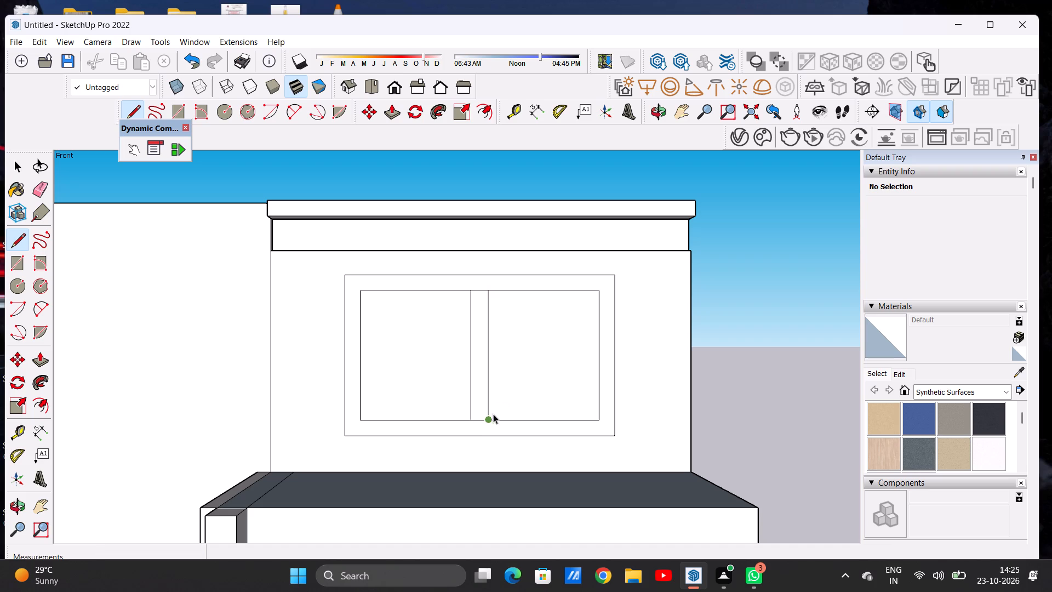
Divide the window openings on both sides of the mullion into four equal panes each, using vertical and horizontal midlines.
scroll(473, 331, "down", 15)
scroll(463, 350, "up", 2)
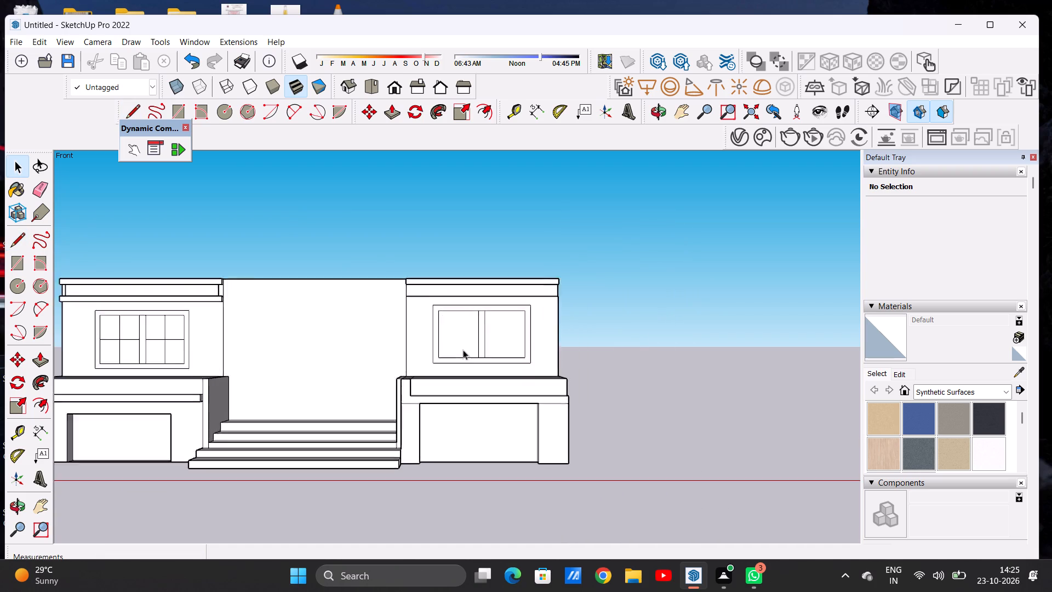
scroll(463, 350, "up", 6)
key("l")
scroll(462, 310, "up", 4)
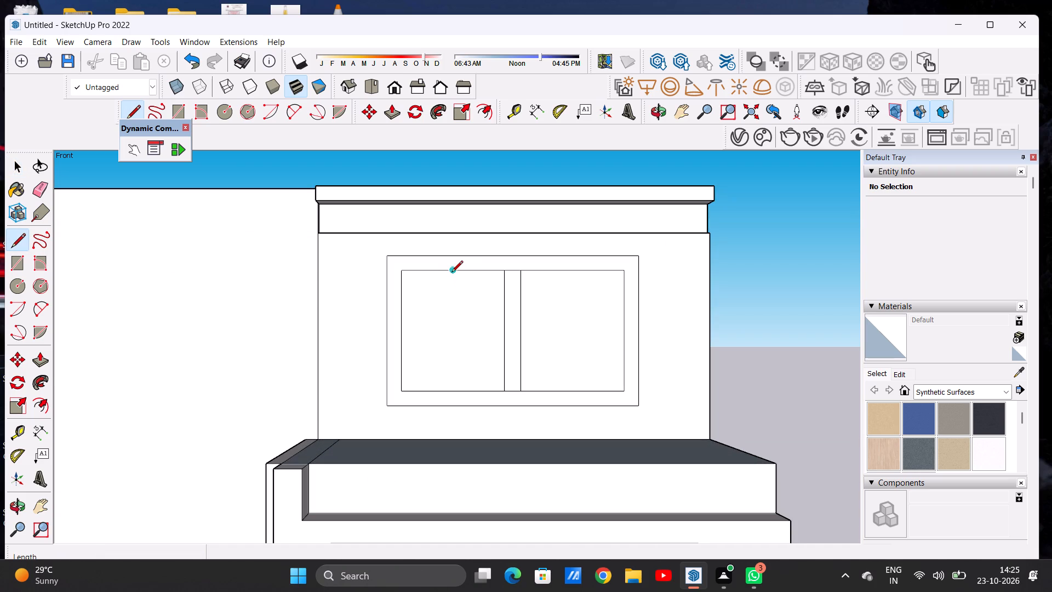
left_click(451, 272)
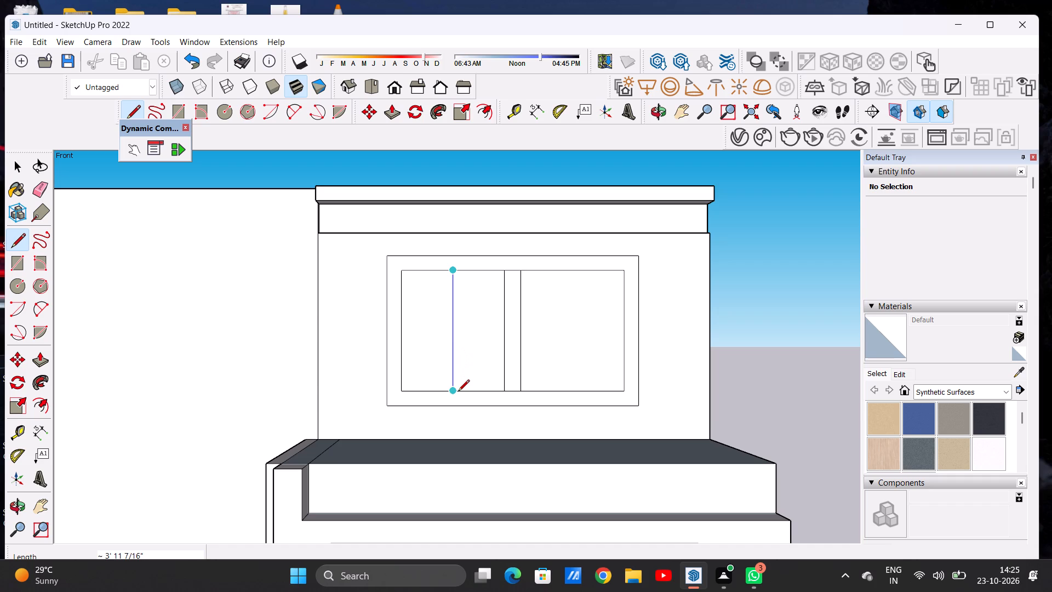
left_click(458, 392)
left_click(403, 329)
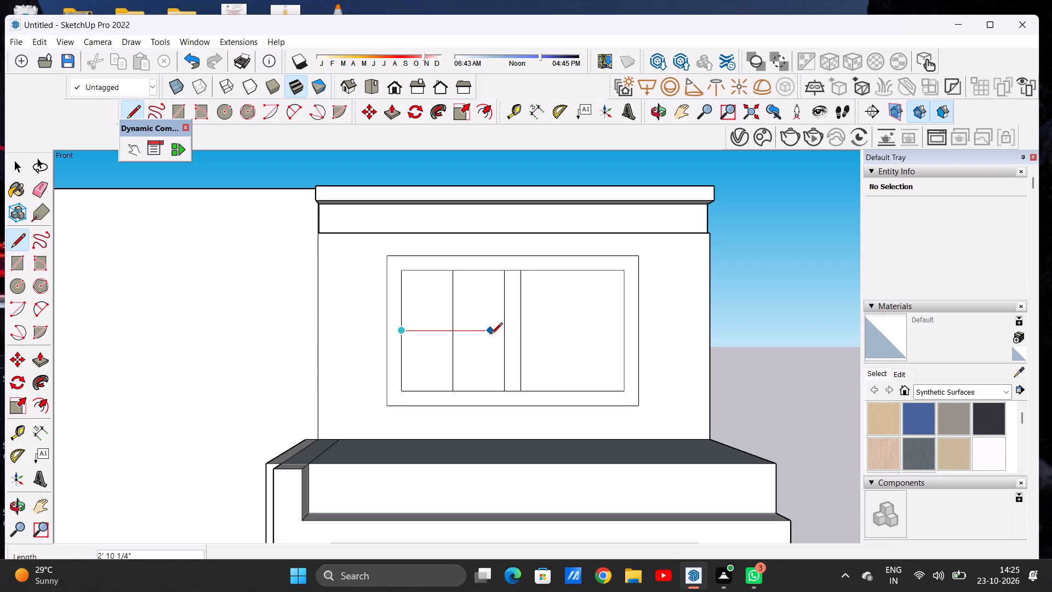
left_click(503, 333)
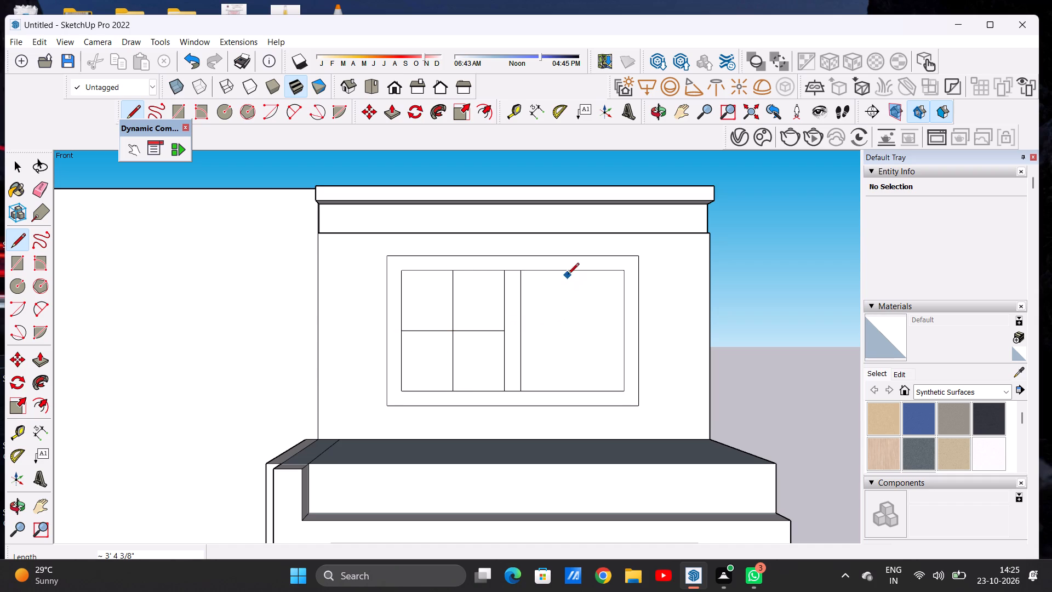
left_click(571, 271)
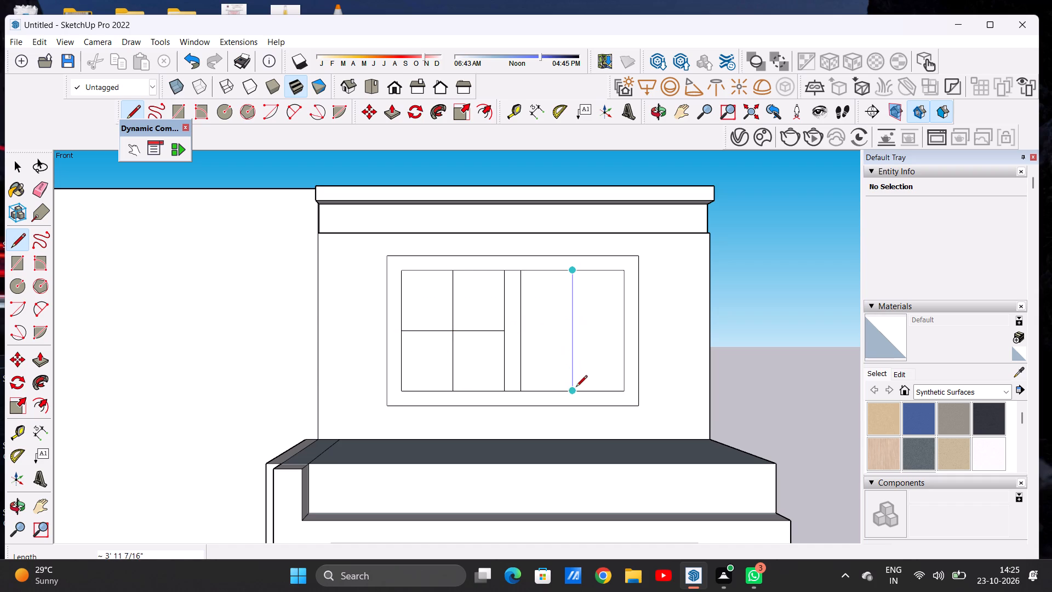
left_click(576, 388)
left_click(524, 329)
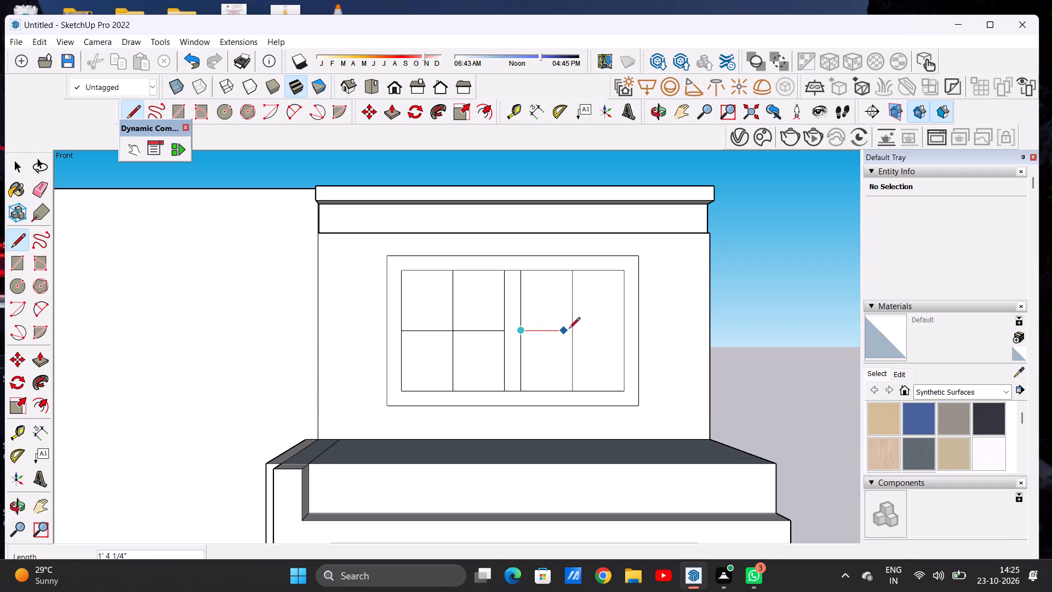
left_click(627, 333)
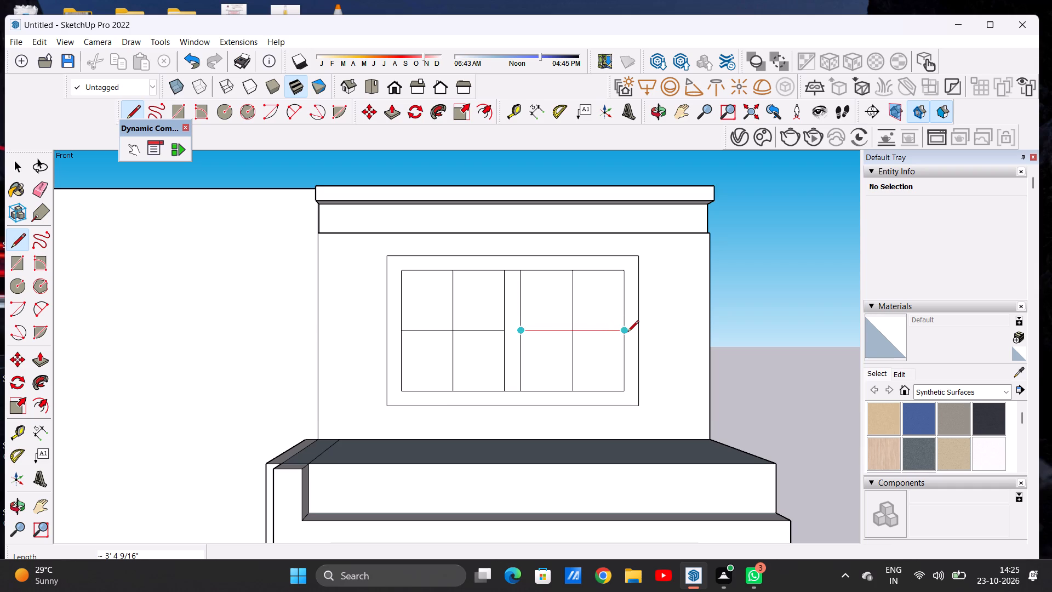
key("space")
Examine the whole front elevation with both end-block windows and the central wall.
scroll(581, 328, "down", 13)
scroll(571, 340, "up", 1)
scroll(571, 340, "down", 8)
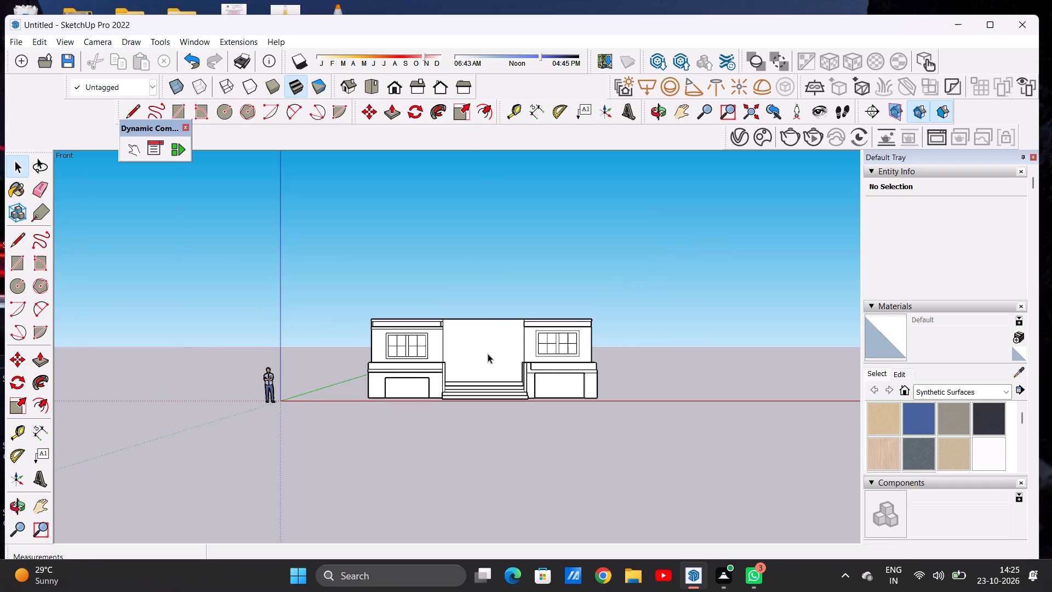
scroll(485, 341, "up", 1)
scroll(485, 341, "down", 1)
scroll(485, 341, "up", 8)
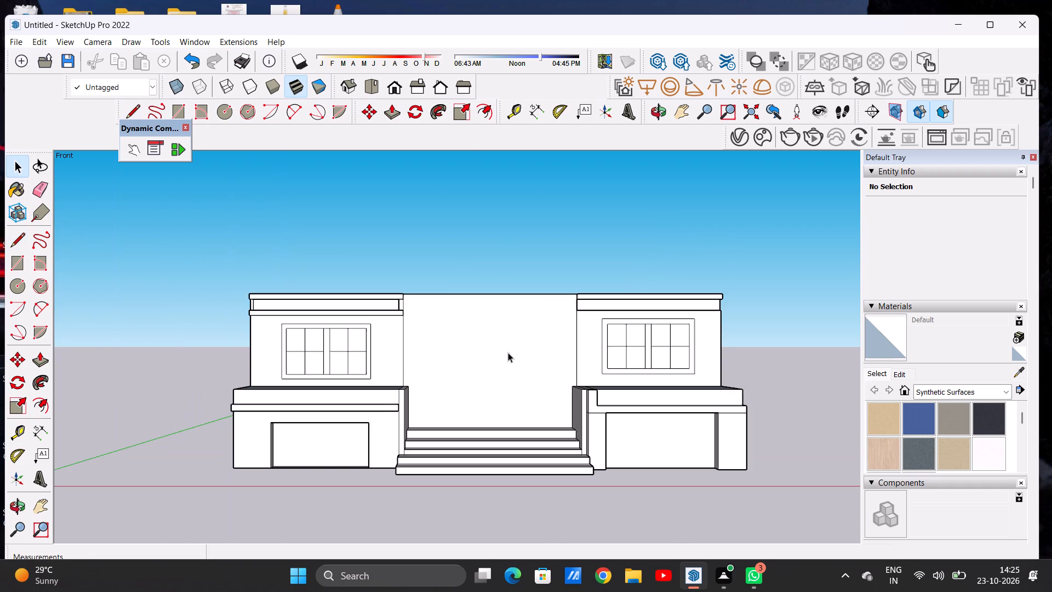
middle_click_drag(508, 352, 513, 364)
middle_click_drag(513, 380, 511, 361)
middle_click(511, 360)
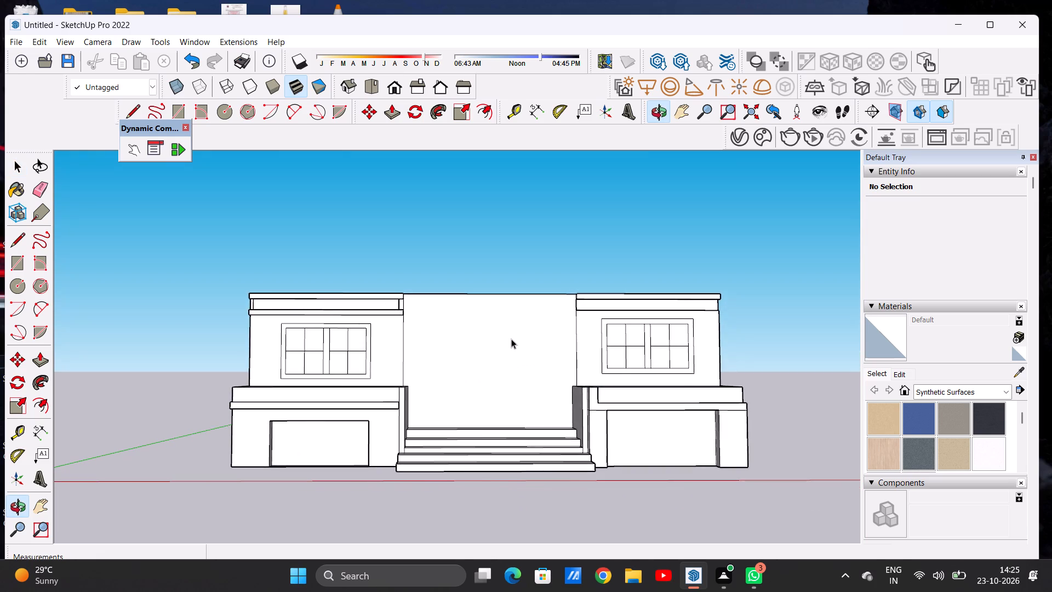
scroll(523, 357, "up", 2)
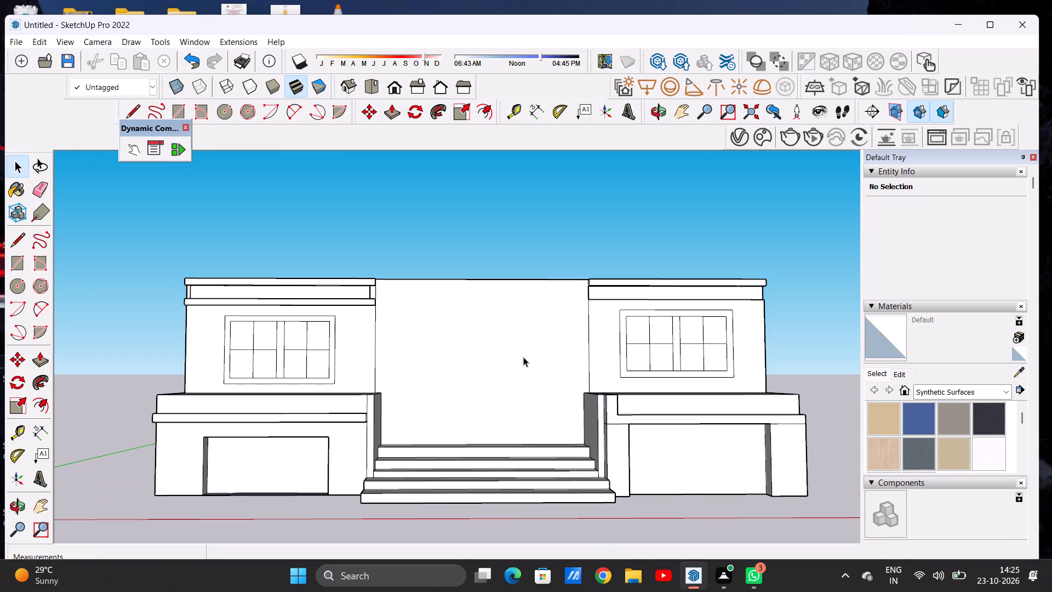
Draw a horizontal line about 15' 5" long across the central wall from the lower projecting band's bottom corner to the opposite end block.
key("l")
scroll(421, 292, "up", 3)
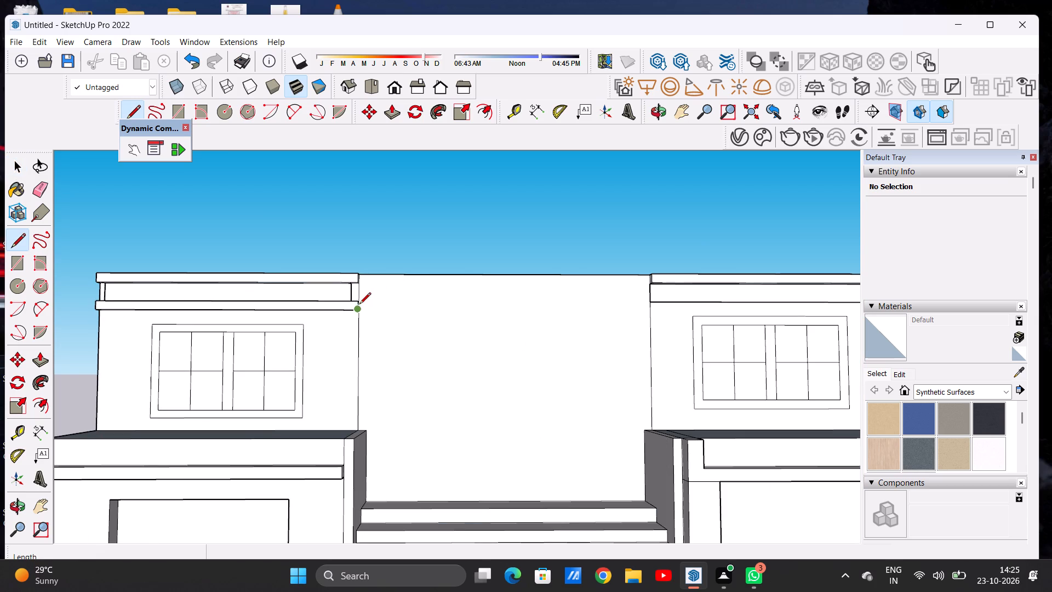
scroll(379, 315, "up", 5)
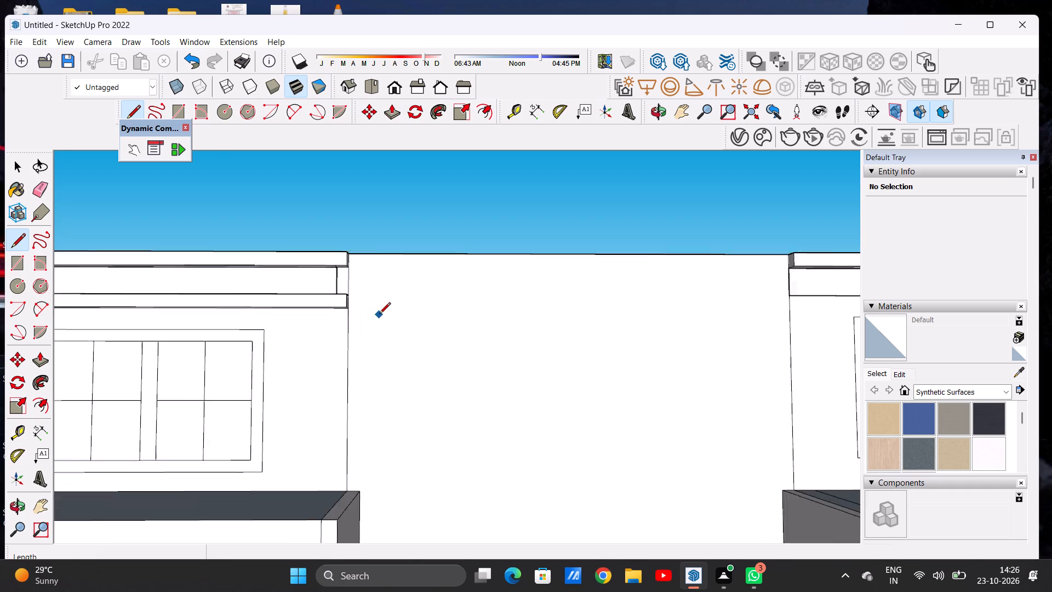
scroll(354, 312, "up", 5)
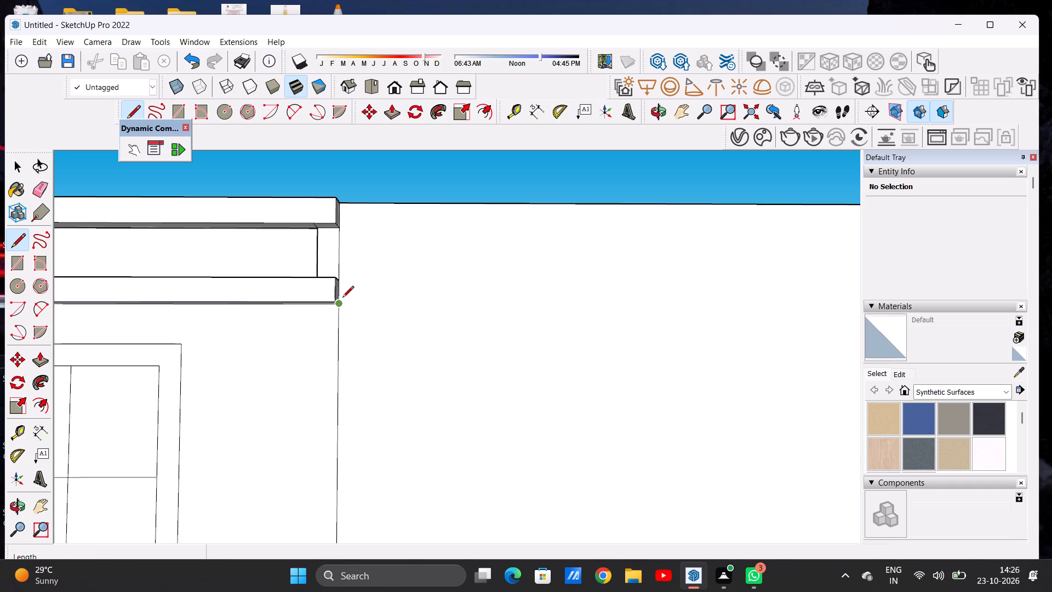
left_click(342, 298)
scroll(498, 303, "down", 13)
scroll(681, 300, "up", 4)
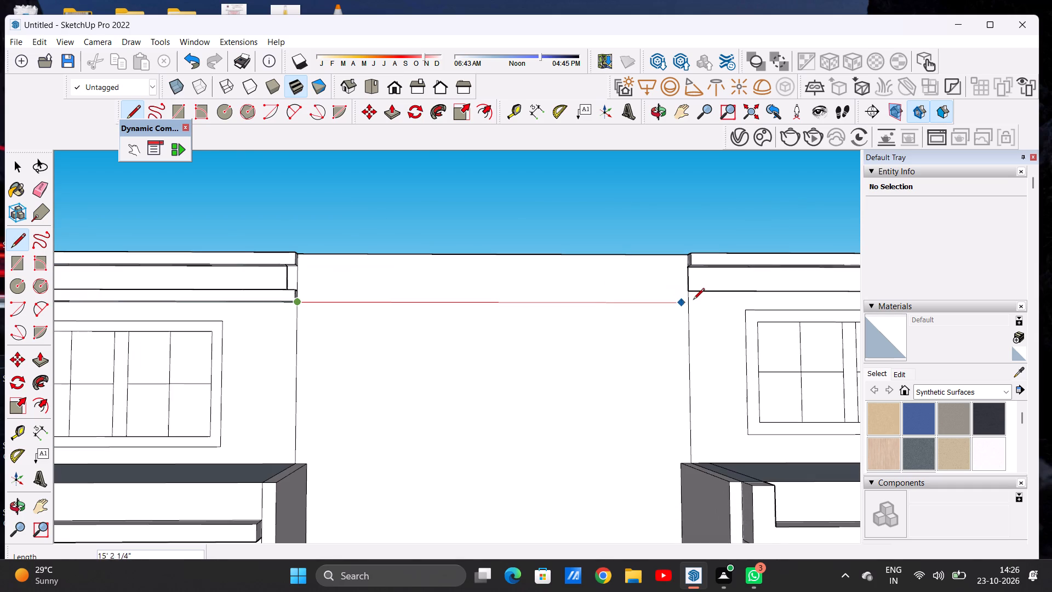
left_click(689, 304)
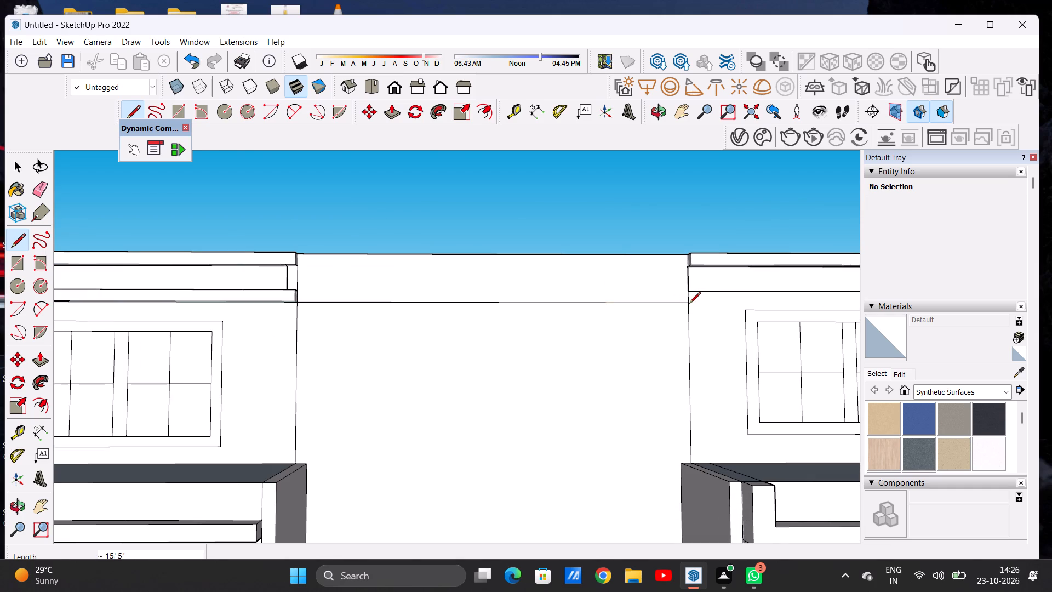
Draw two vertical lines about 9' 11 5/8" long near the central wall's sides, from the horizontal line to the top stair.
key("space")
scroll(495, 315, "down", 14)
scroll(499, 358, "up", 5)
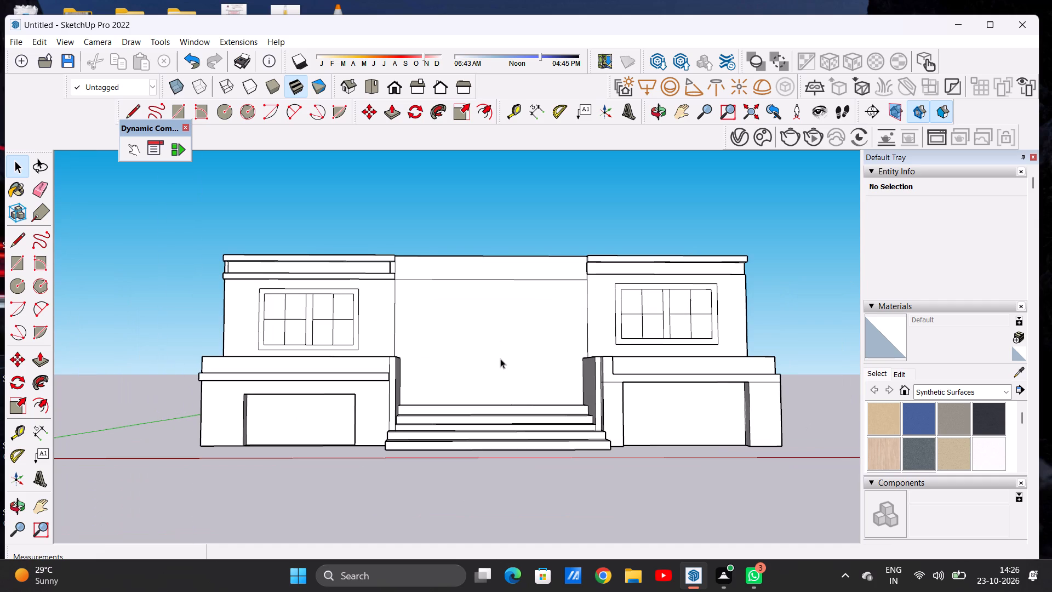
key("l")
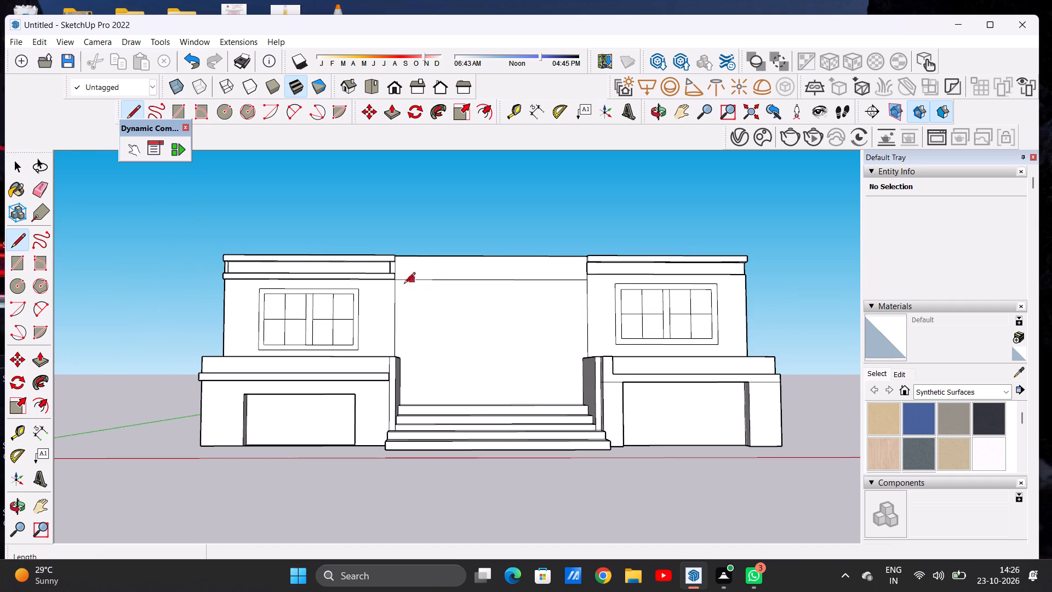
left_click(416, 280)
middle_click_drag(421, 390, 421, 418)
scroll(424, 402, "up", 5)
left_click(415, 402)
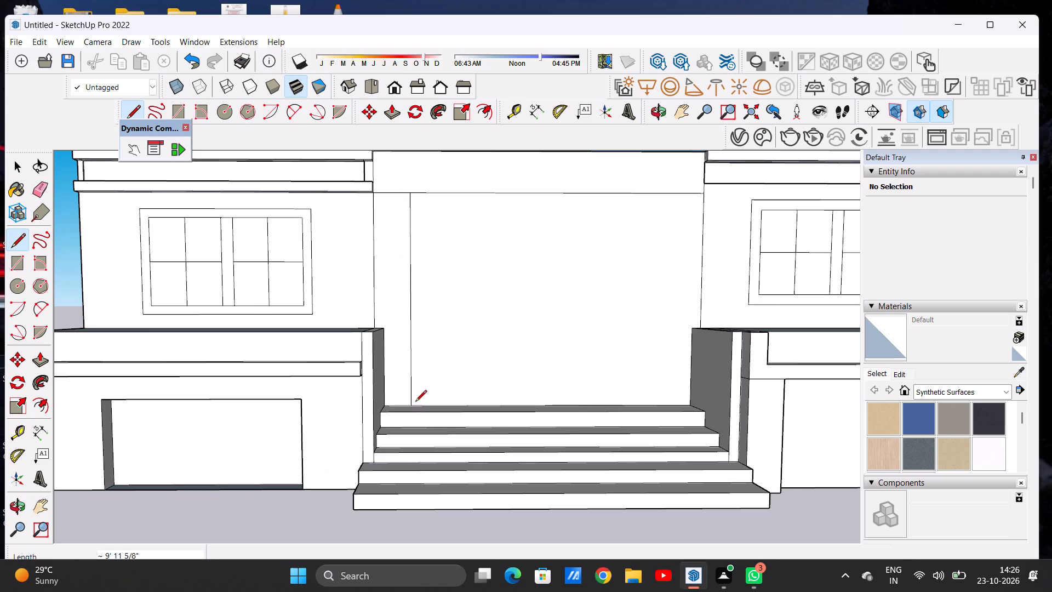
left_click(665, 194)
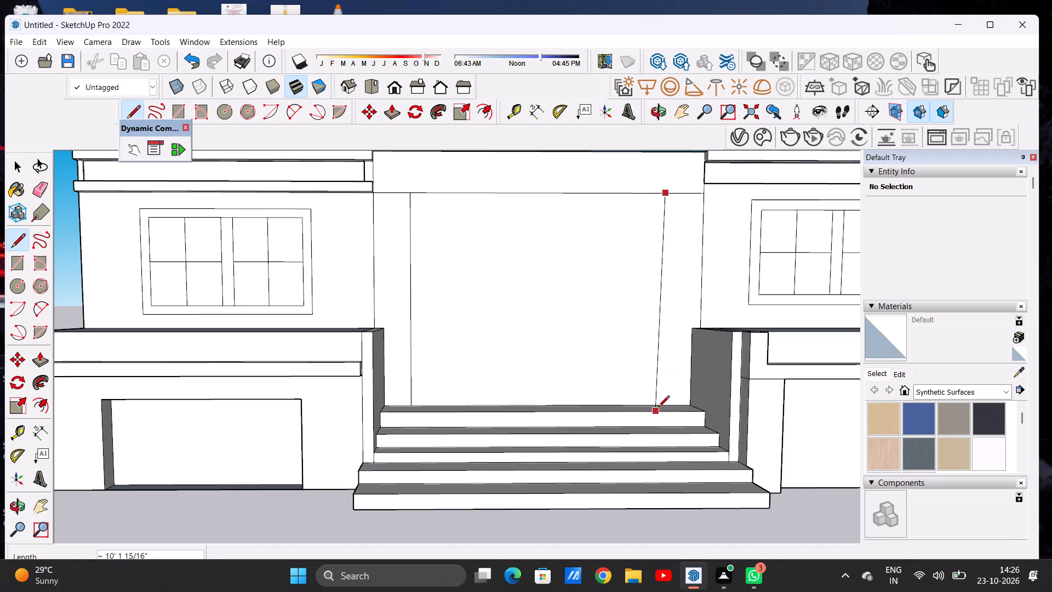
left_click(663, 403)
key("space")
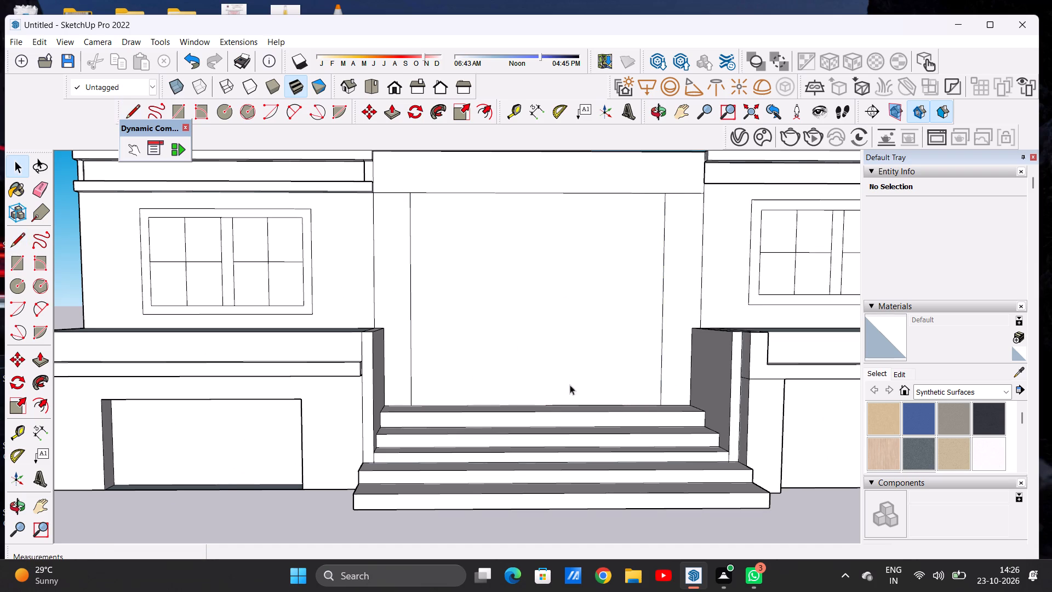
Draw a second pair of vertical lines about 9' 11 5/8" long just inside the first pair, from the horizontal line to the stairs.
scroll(490, 349, "down", 8)
middle_click_drag(542, 361, 552, 332)
middle_click_drag(552, 332, 532, 332)
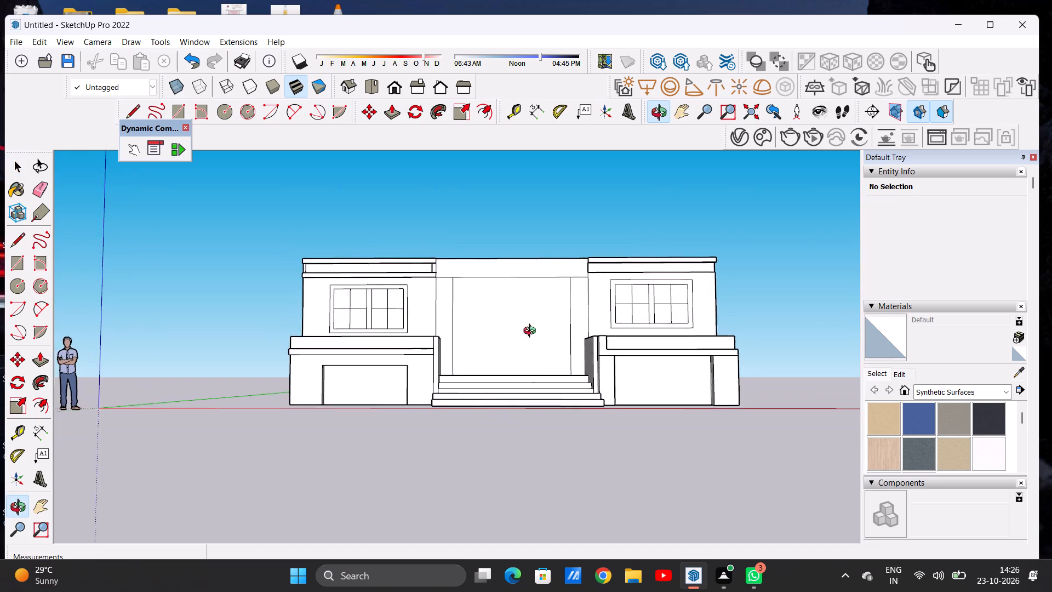
middle_click_drag(532, 332, 533, 345)
scroll(546, 342, "up", 3)
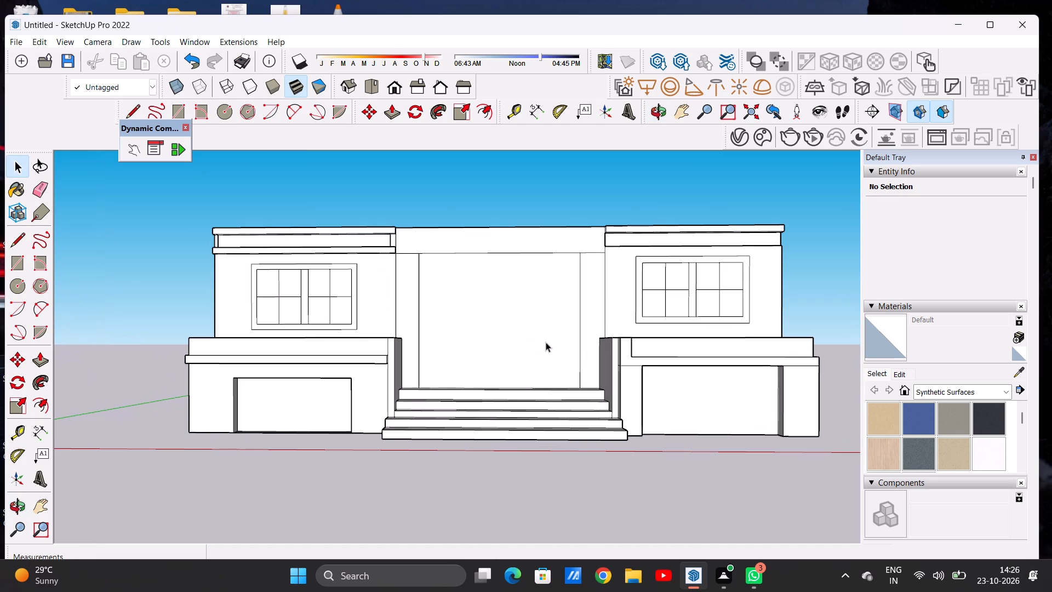
key("l")
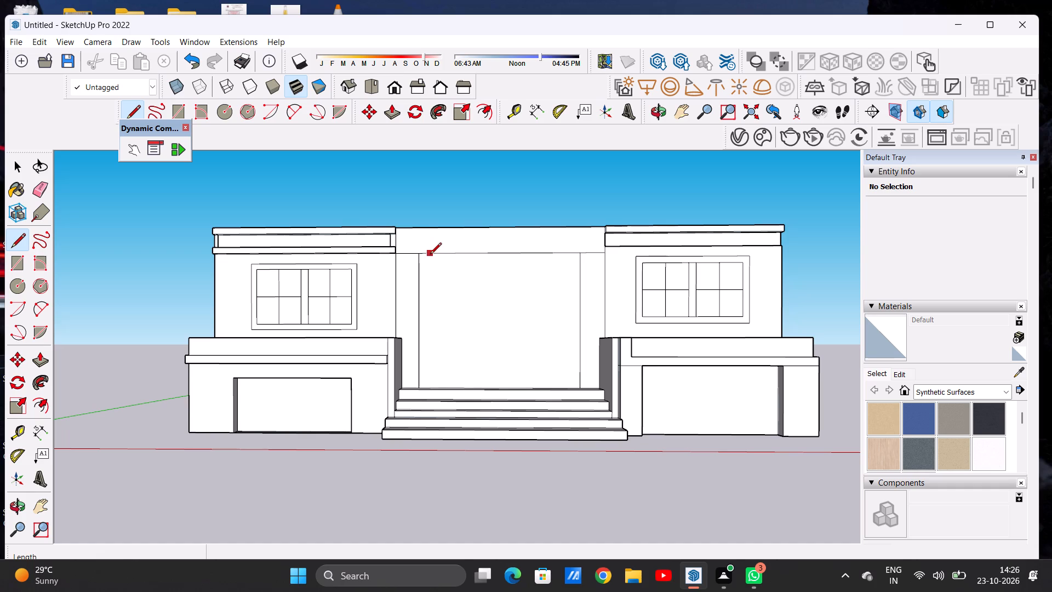
left_click(430, 255)
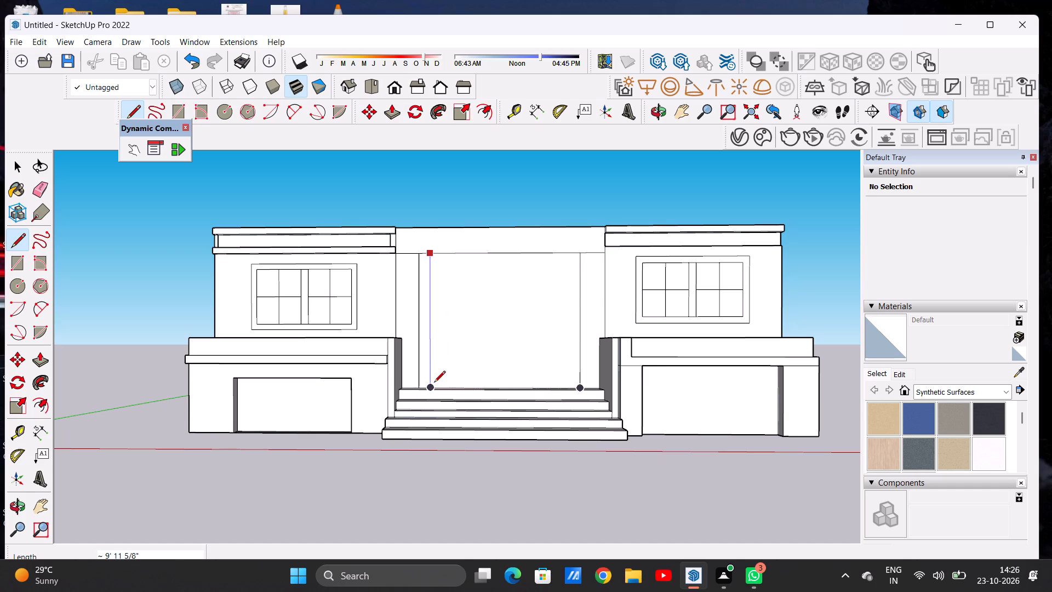
middle_click_drag(433, 383, 430, 408)
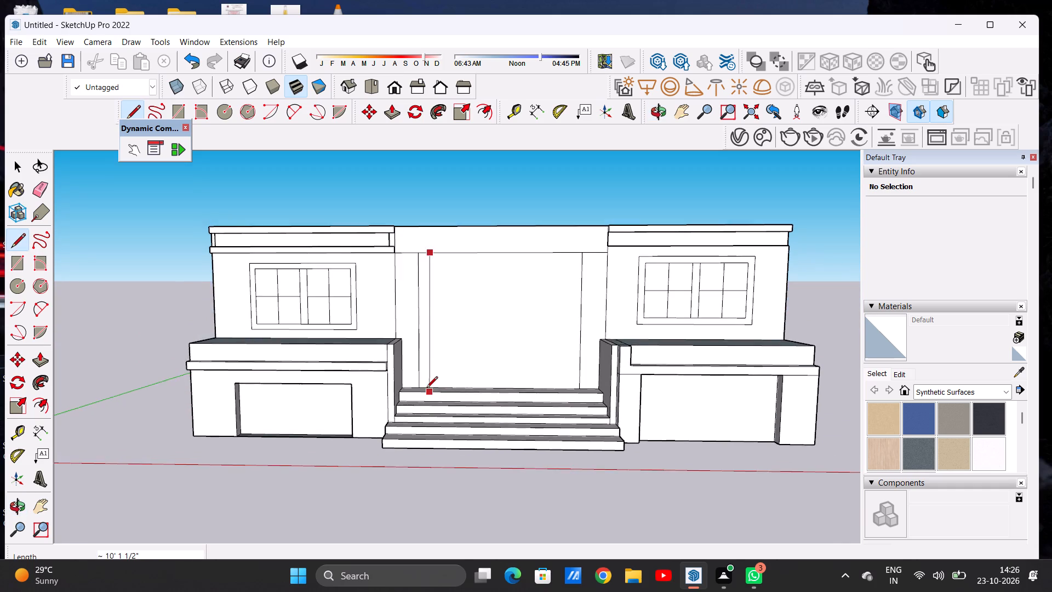
scroll(426, 389, "up", 6)
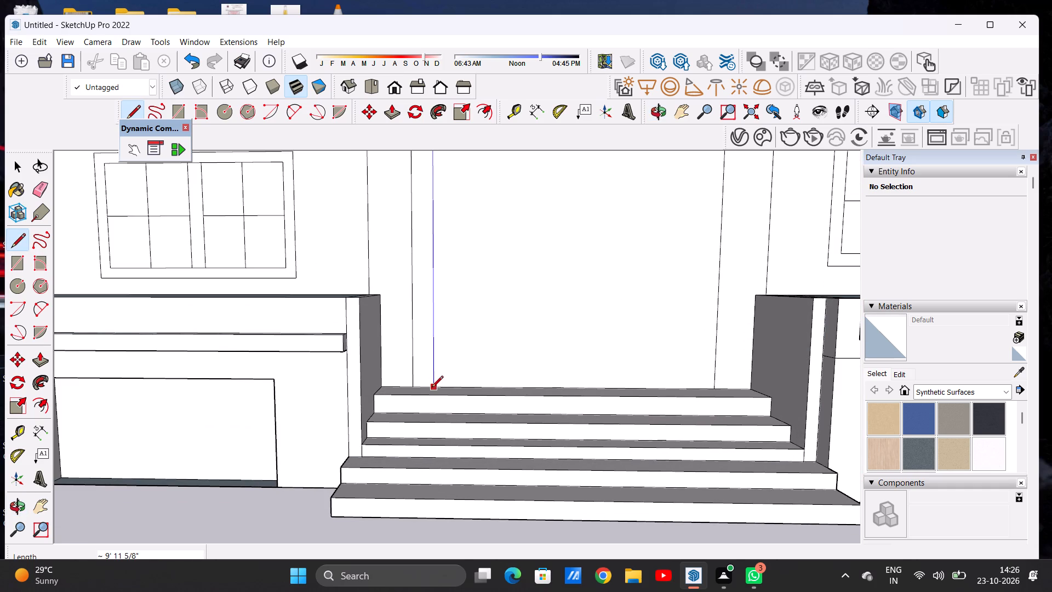
left_click(432, 388)
scroll(425, 386, "down", 8)
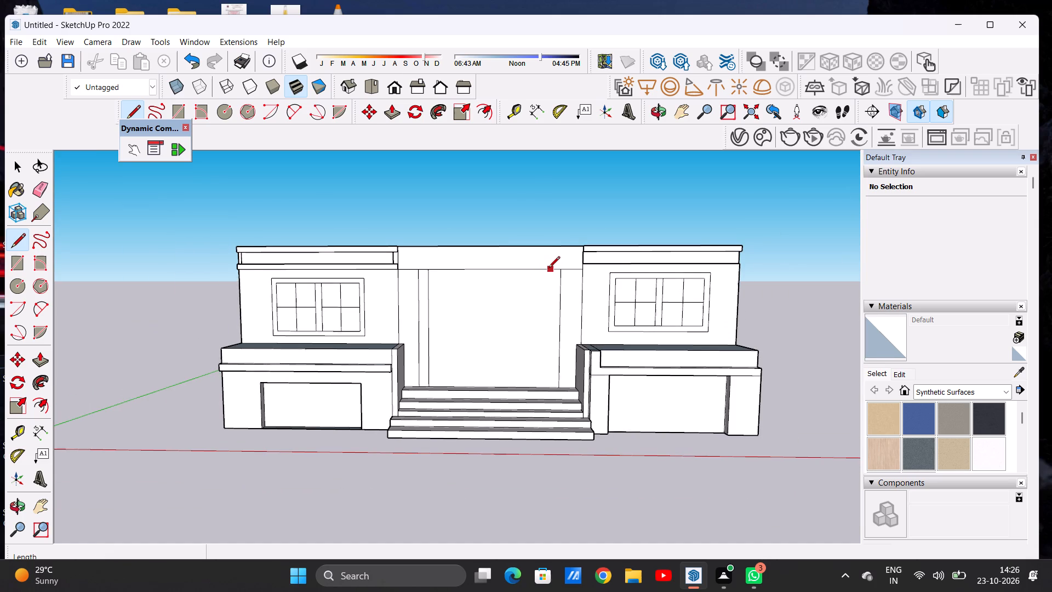
left_click_drag(552, 267, 552, 272)
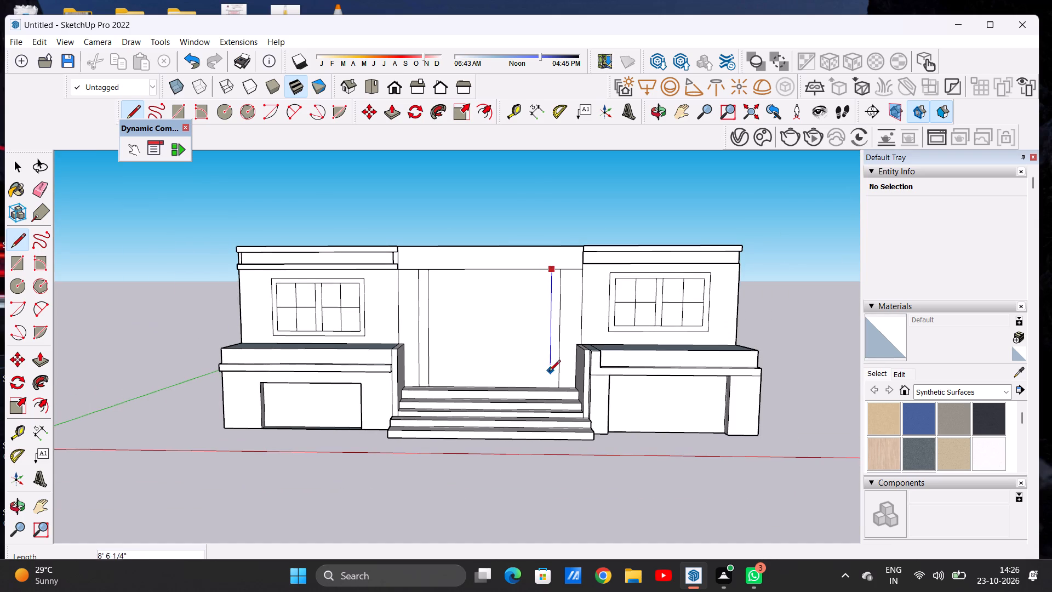
left_click(549, 385)
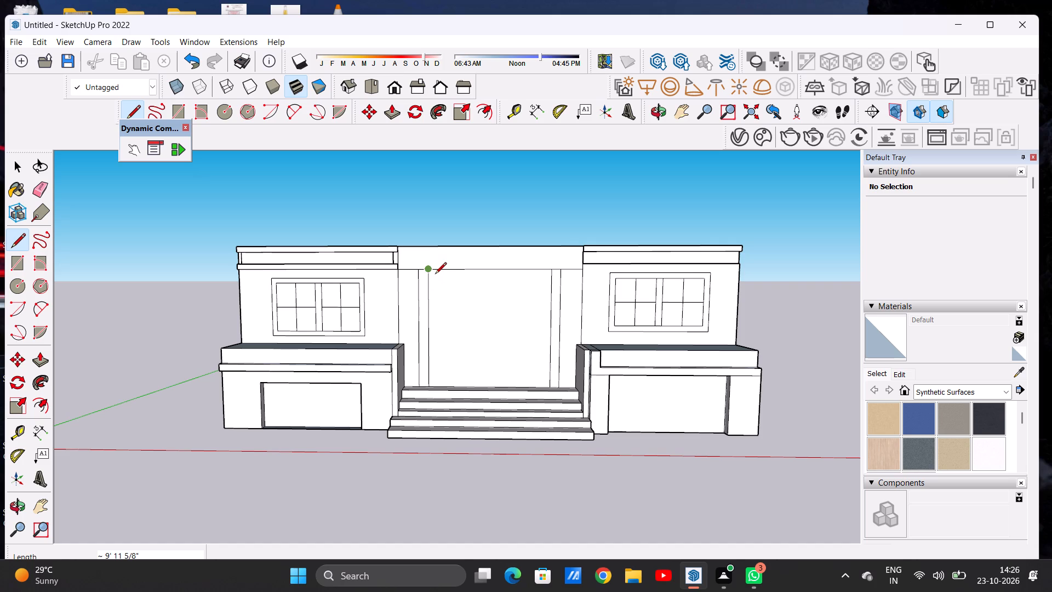
key("space")
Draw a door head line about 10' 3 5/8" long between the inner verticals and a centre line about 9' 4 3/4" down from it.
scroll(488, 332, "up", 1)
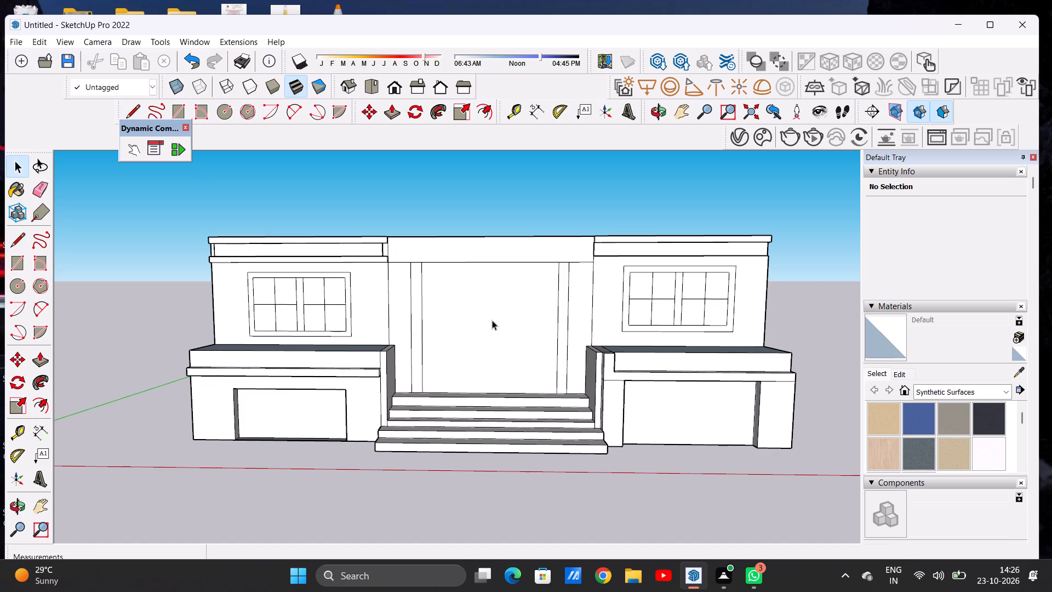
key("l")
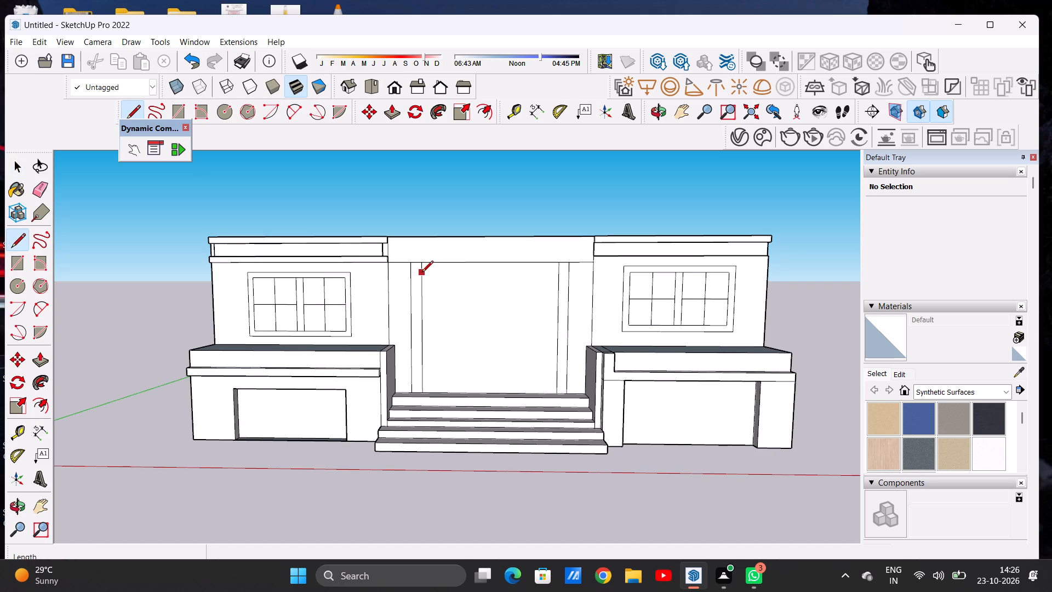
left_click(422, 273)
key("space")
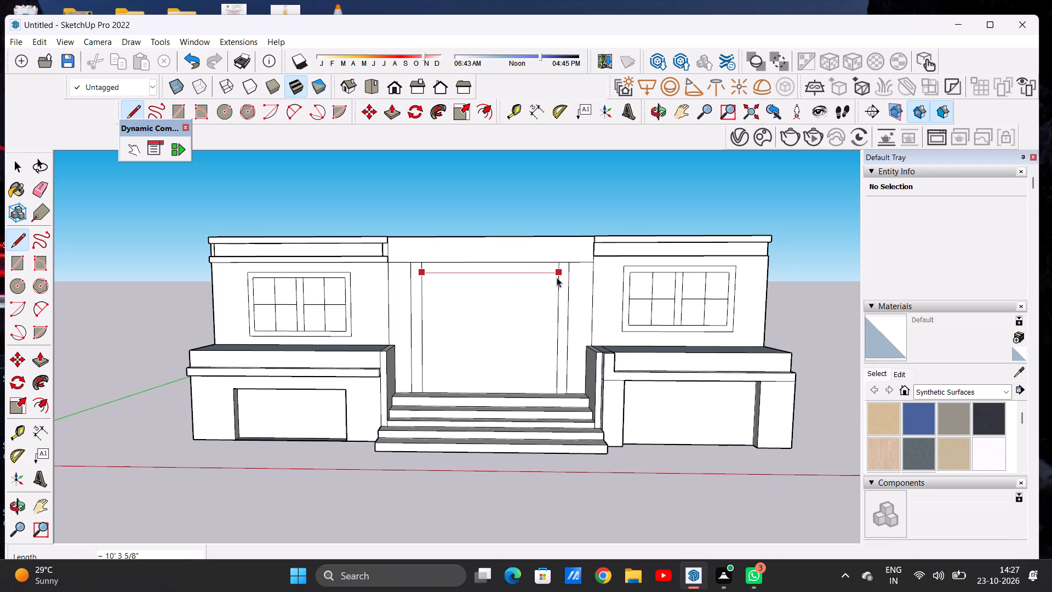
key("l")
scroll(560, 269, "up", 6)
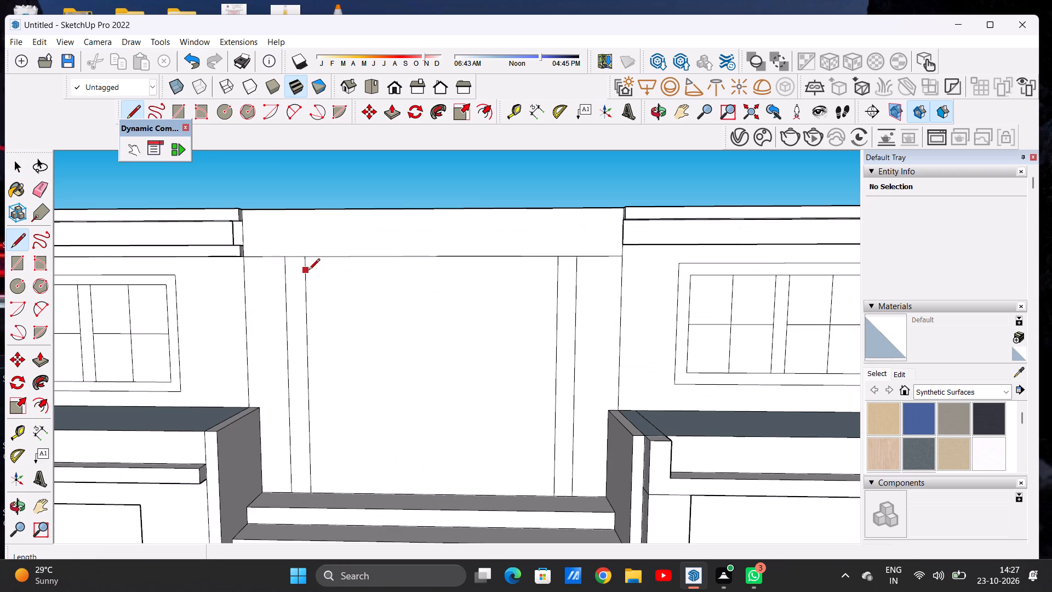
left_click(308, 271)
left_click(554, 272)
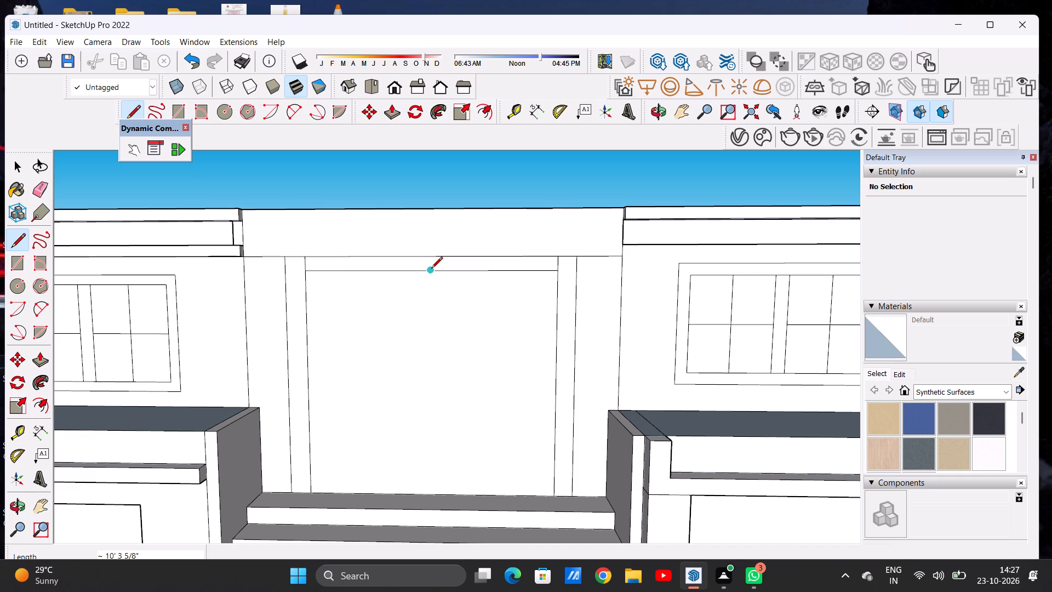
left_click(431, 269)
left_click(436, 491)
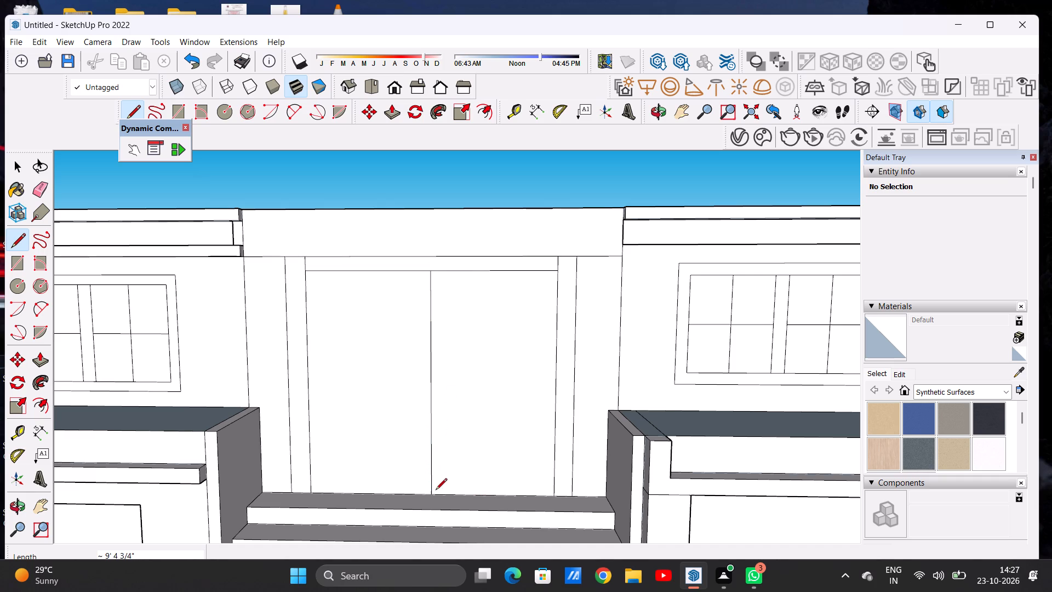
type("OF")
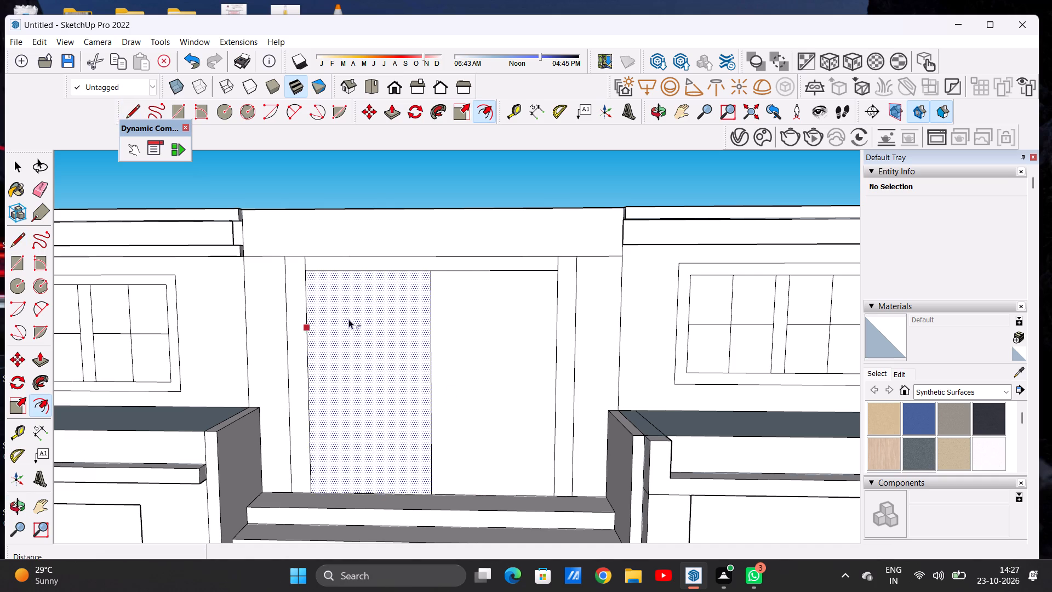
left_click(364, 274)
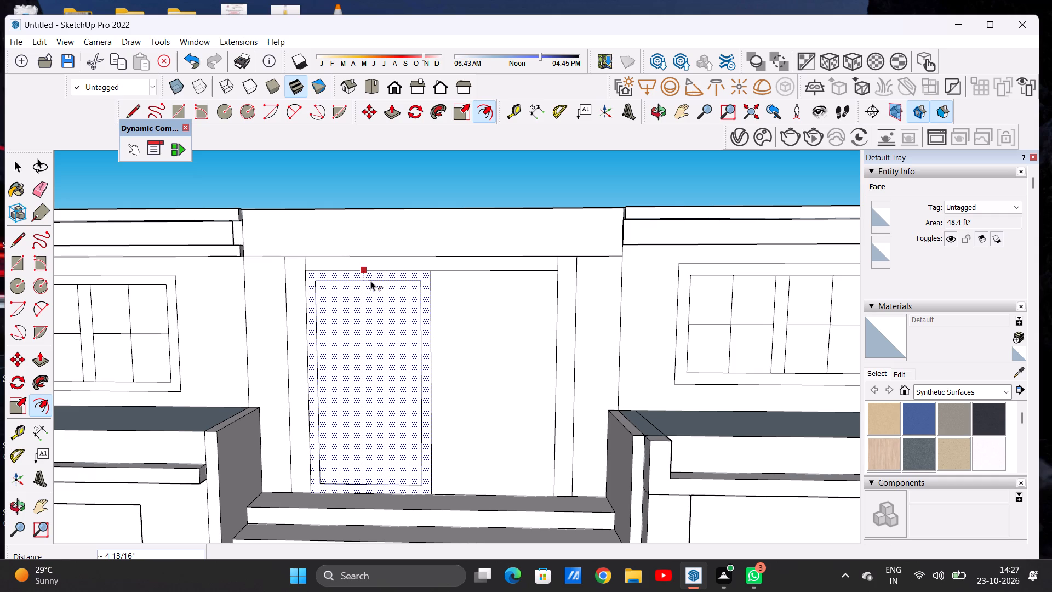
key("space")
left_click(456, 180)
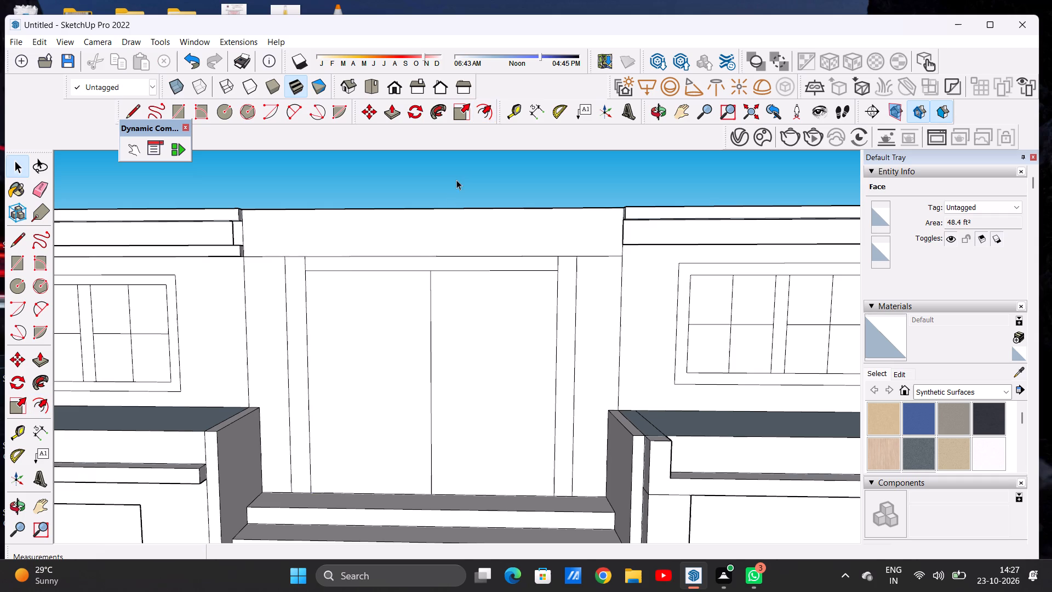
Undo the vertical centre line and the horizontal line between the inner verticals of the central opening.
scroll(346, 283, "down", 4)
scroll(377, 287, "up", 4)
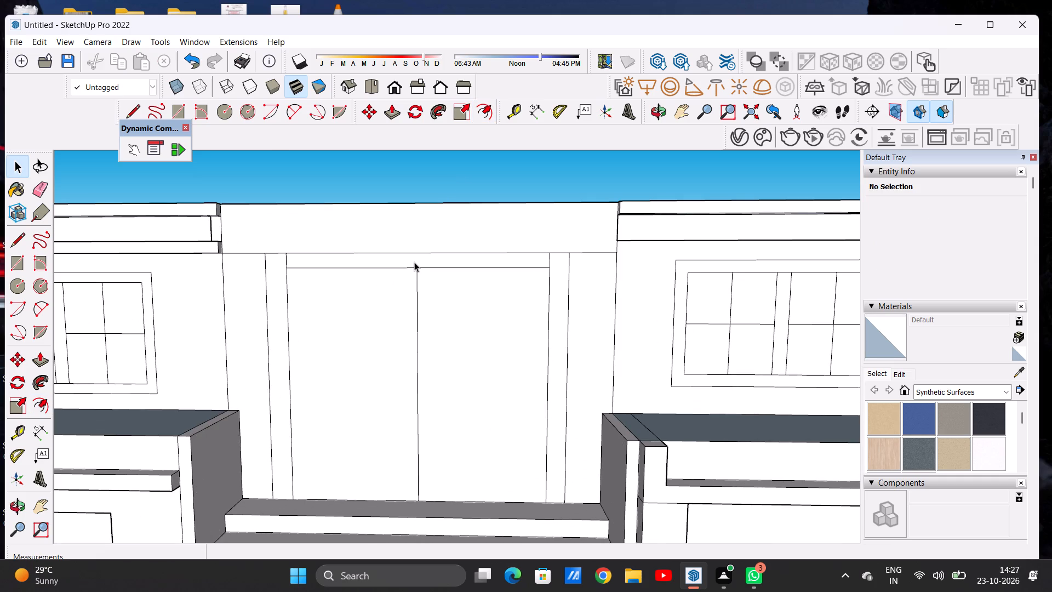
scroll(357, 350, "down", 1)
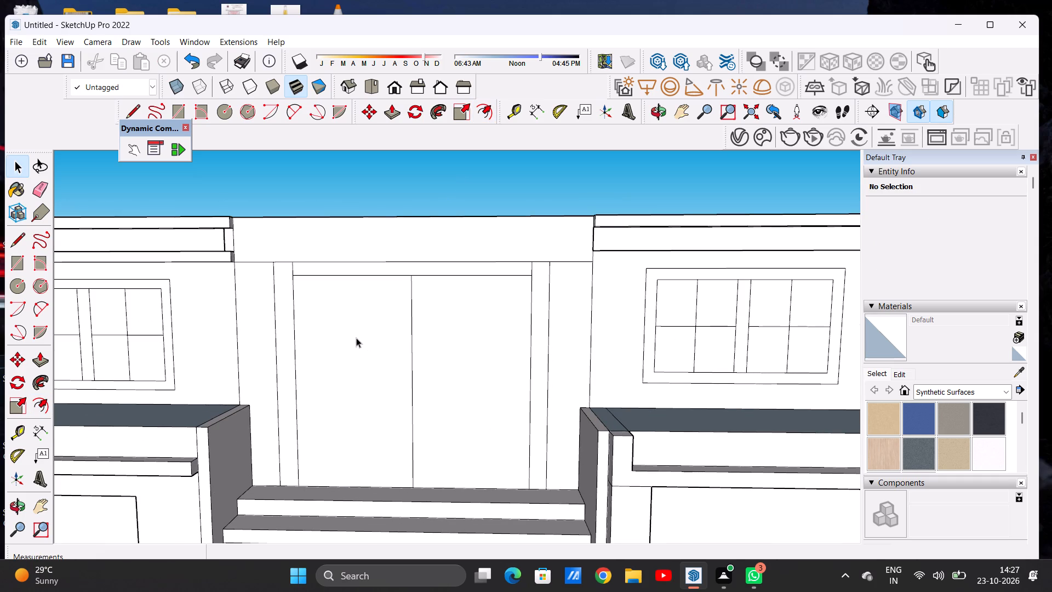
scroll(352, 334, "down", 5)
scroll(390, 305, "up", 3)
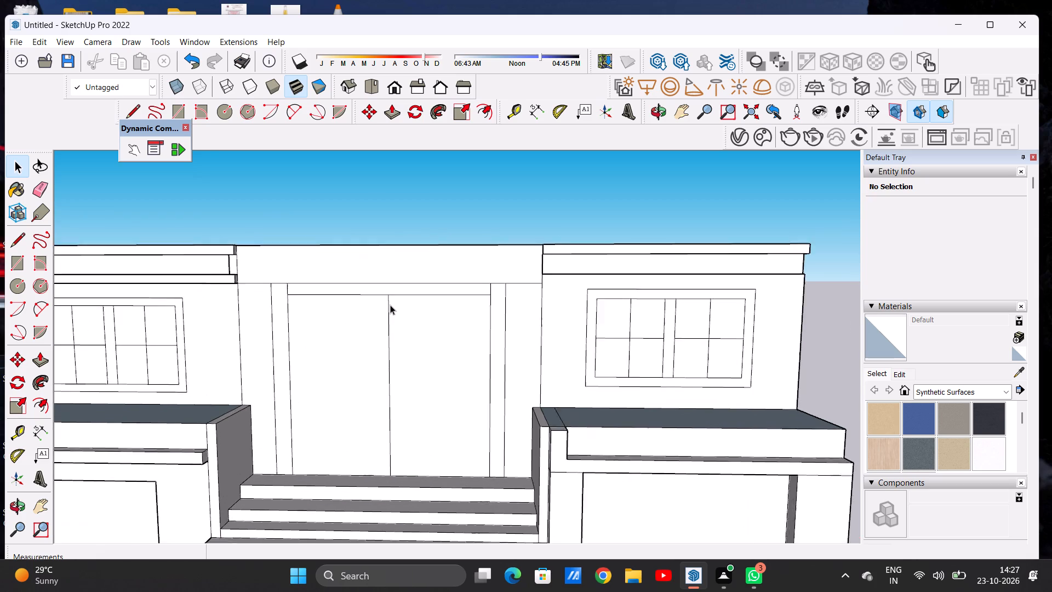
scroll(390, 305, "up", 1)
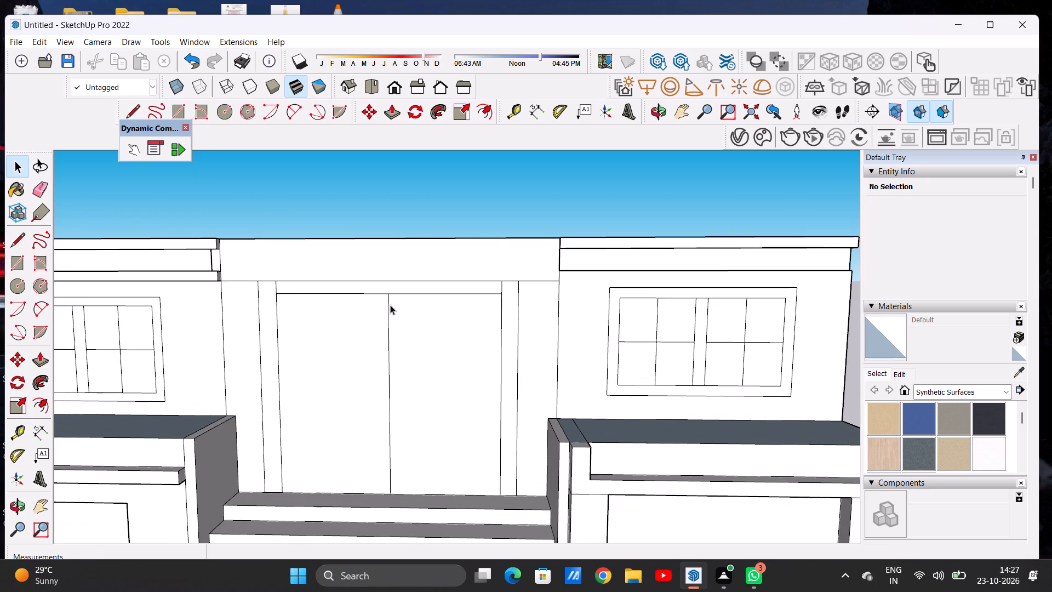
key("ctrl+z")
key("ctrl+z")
Draw a horizontal line about 10' 3 5/8" long between the inner verticals, leaving a deeper strip beneath the central wall's upper line.
key("l")
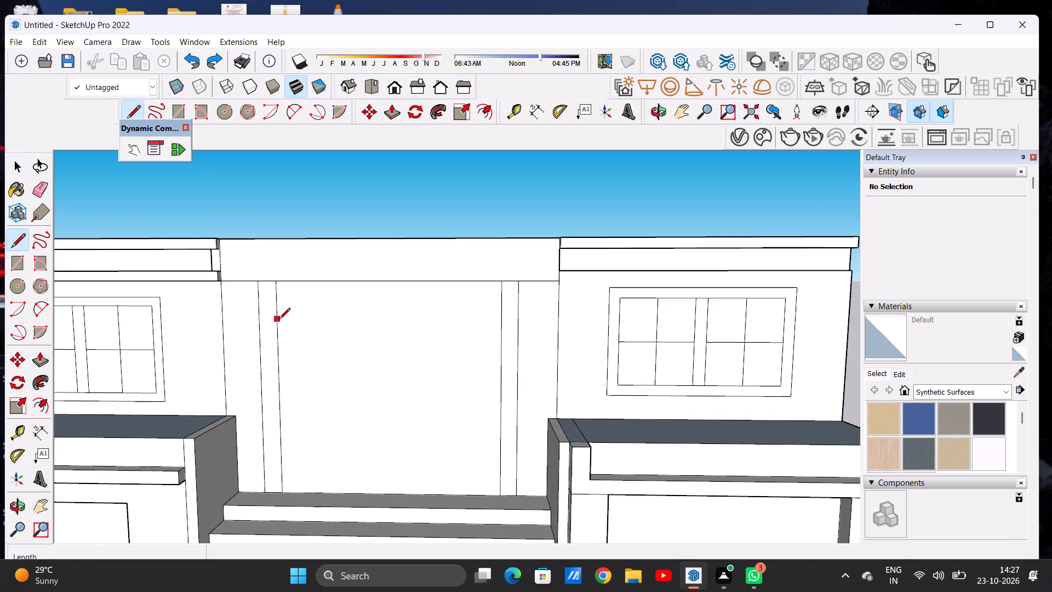
left_click(277, 318)
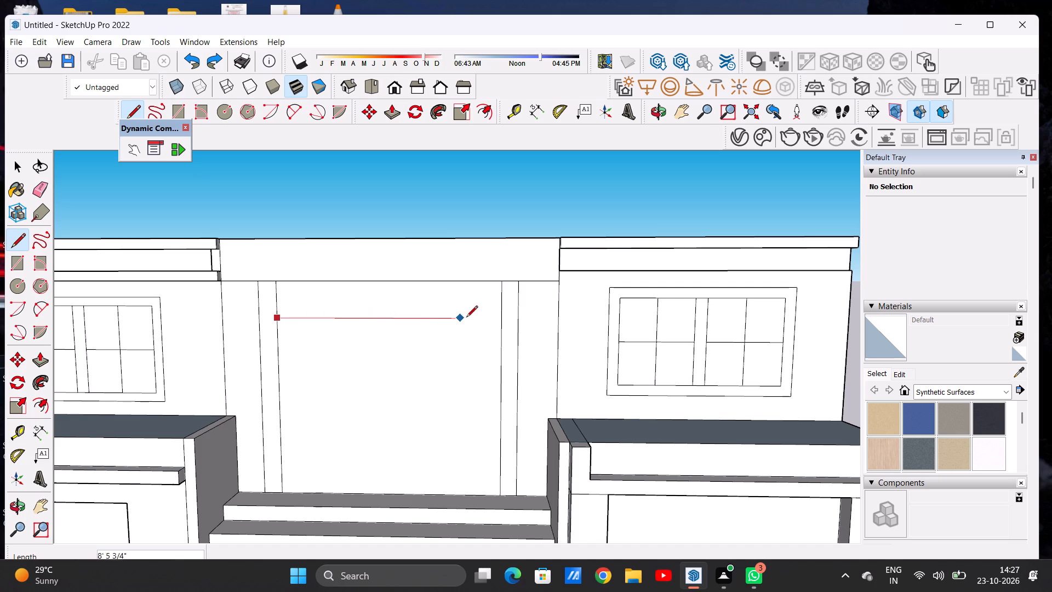
left_click(499, 320)
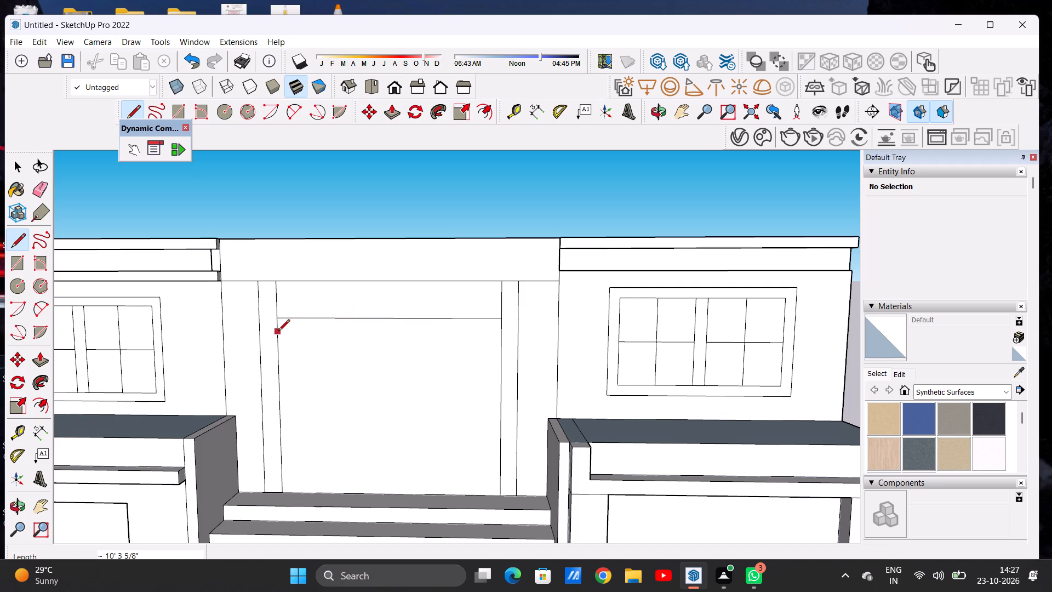
scroll(344, 331, "down", 5)
scroll(346, 331, "up", 1)
middle_click_drag(418, 349, 399, 341)
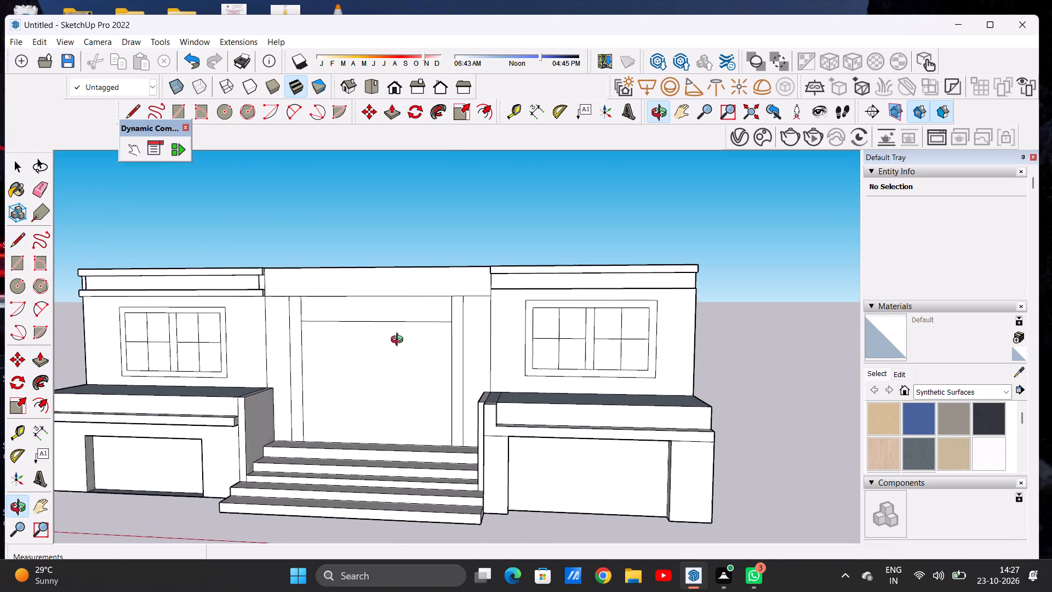
middle_click_drag(399, 341, 412, 344)
scroll(345, 341, "up", 5)
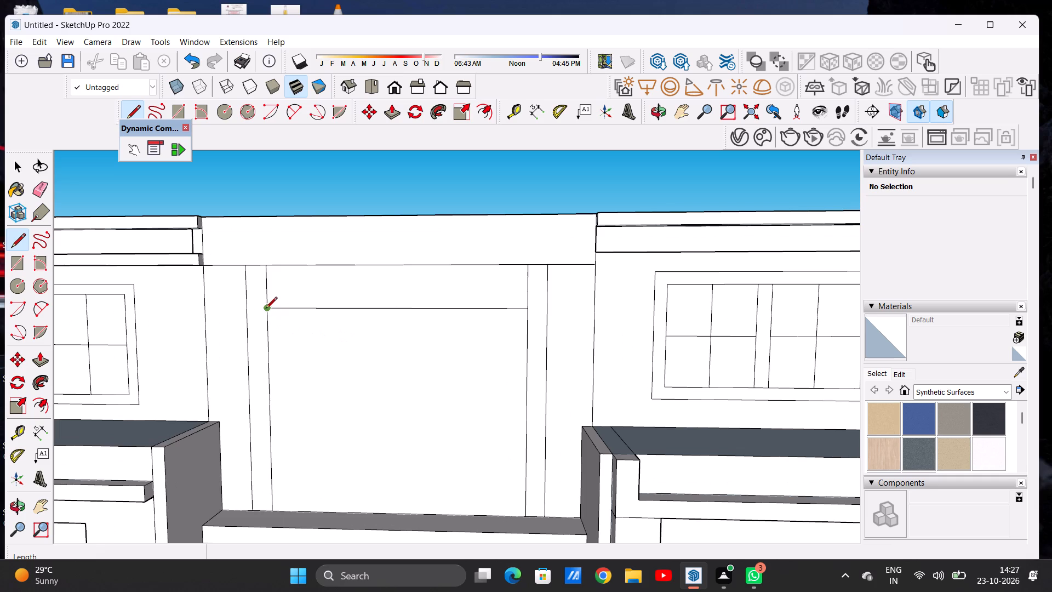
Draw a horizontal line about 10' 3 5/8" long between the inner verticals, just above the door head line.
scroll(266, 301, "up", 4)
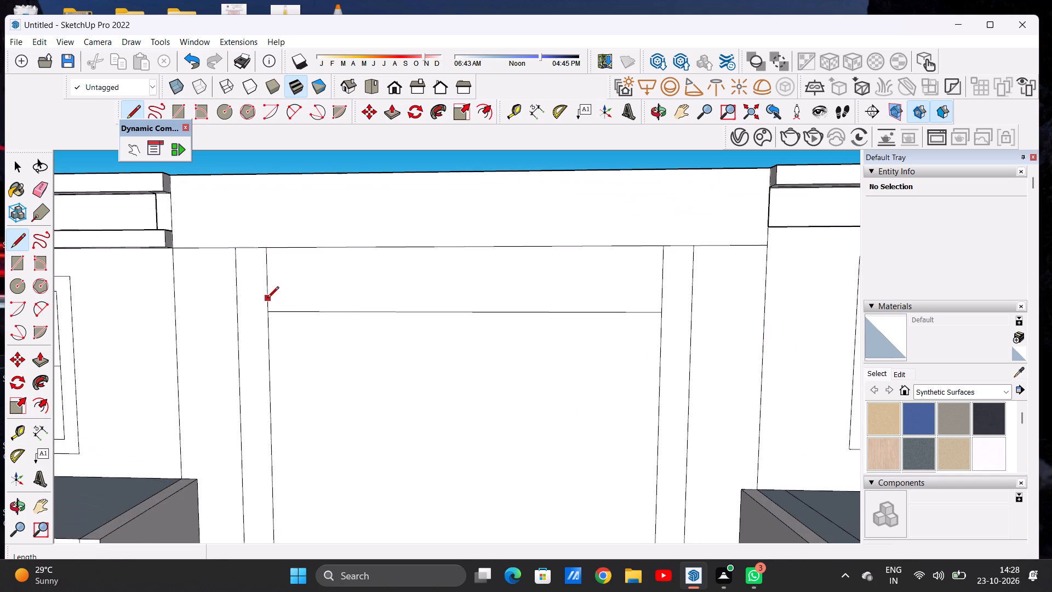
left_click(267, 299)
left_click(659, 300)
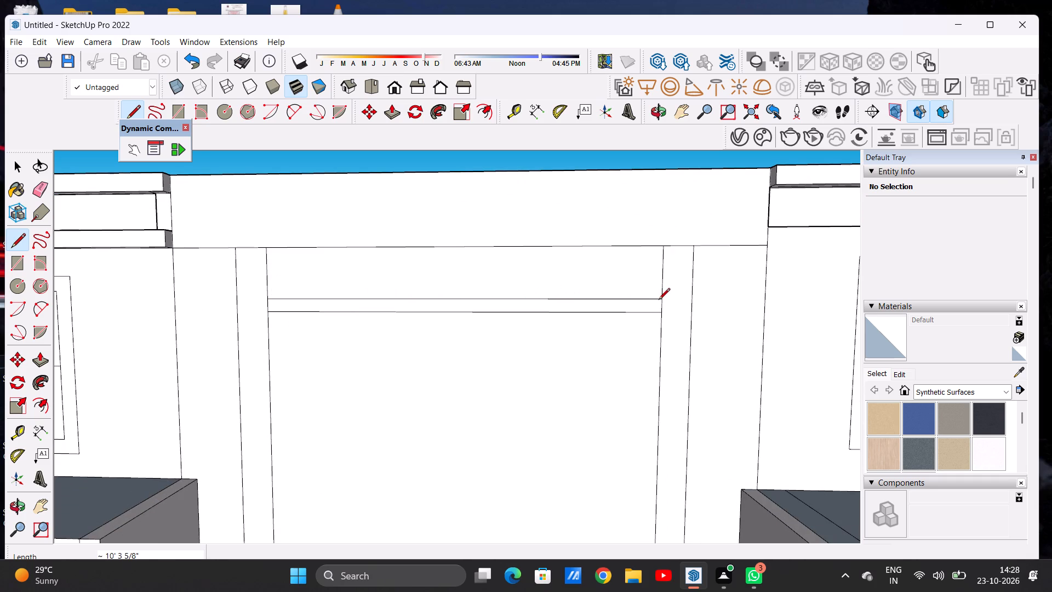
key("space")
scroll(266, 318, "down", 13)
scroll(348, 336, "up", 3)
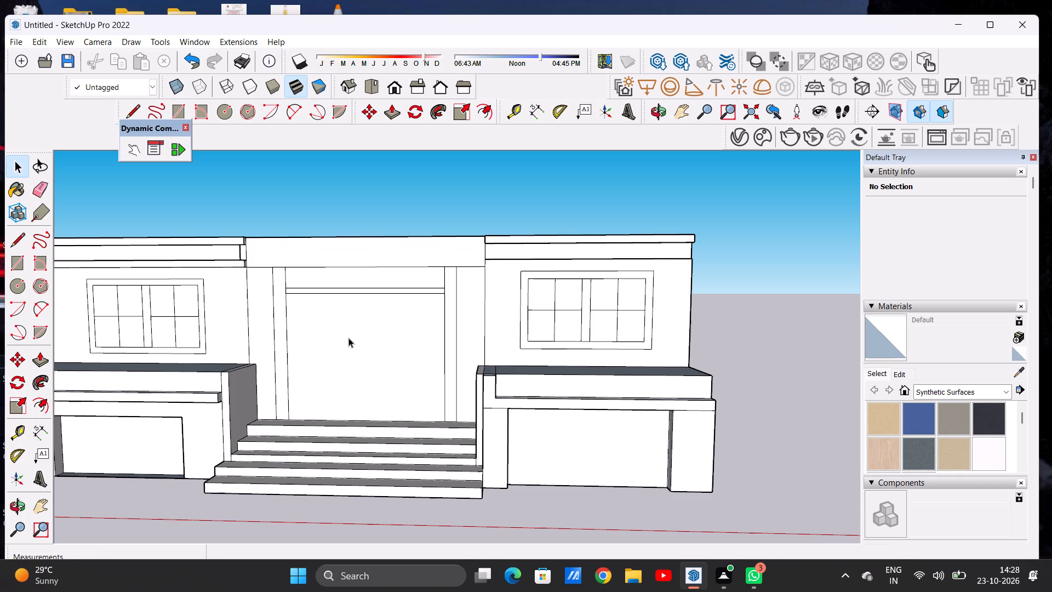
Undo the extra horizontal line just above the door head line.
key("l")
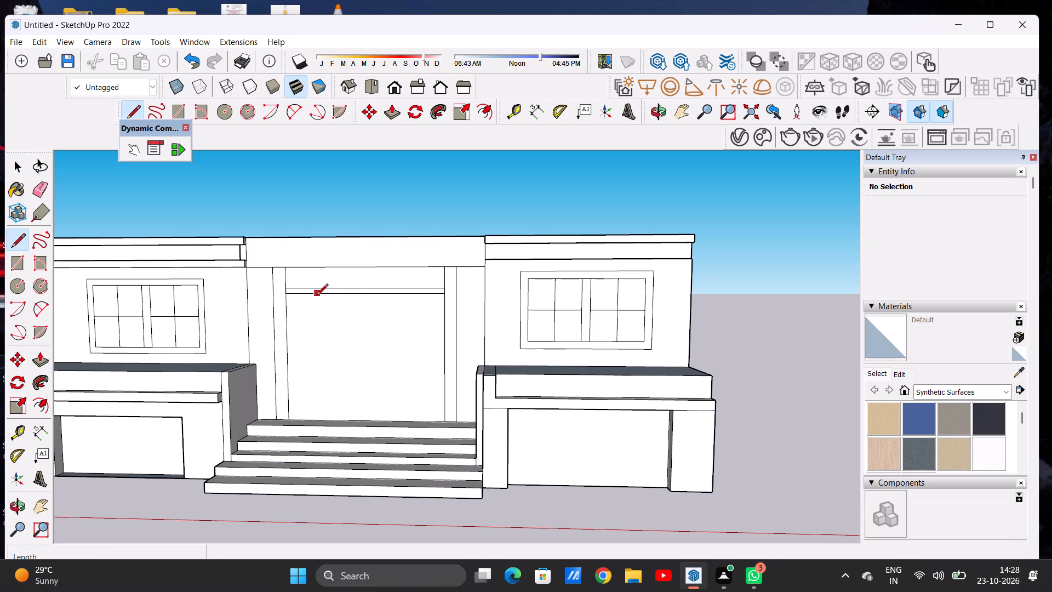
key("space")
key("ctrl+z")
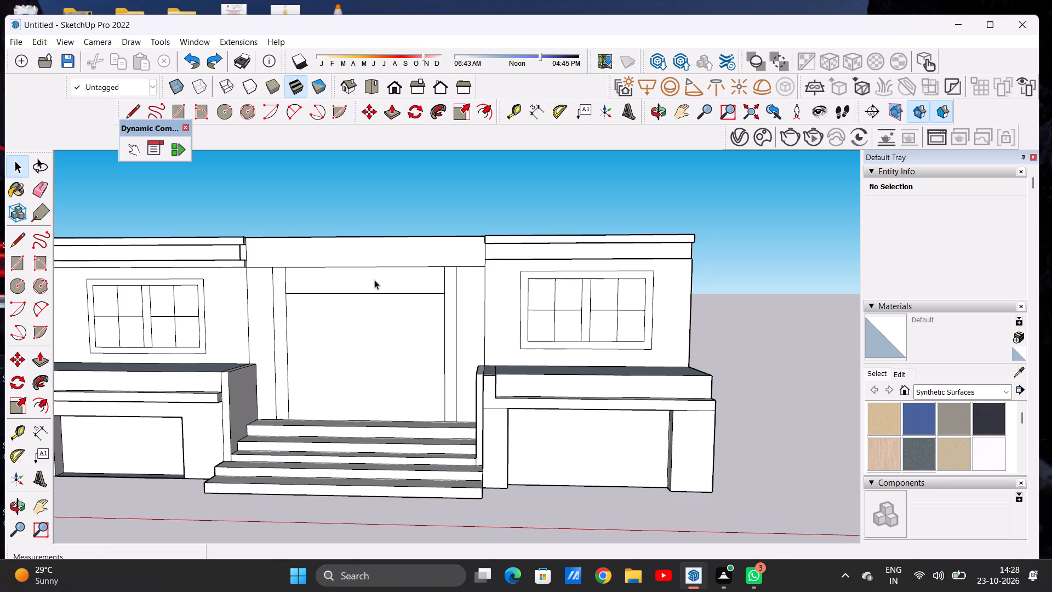
Draw a vertical centre line from the midpoint of the door head line down to the top stair, dividing the entrance into two leaves.
scroll(378, 283, "down", 4)
scroll(362, 272, "up", 2)
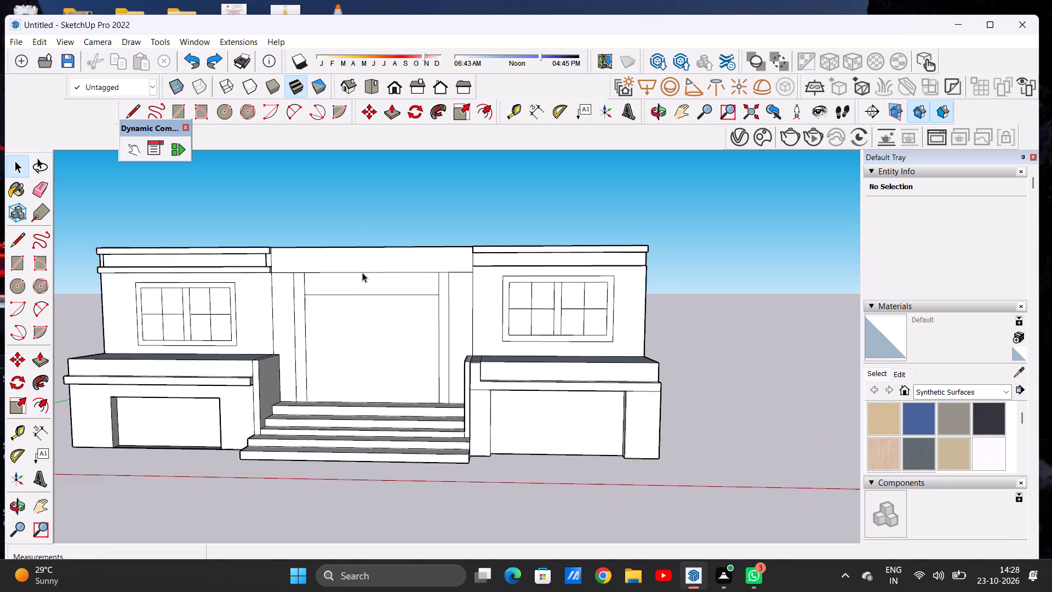
scroll(362, 272, "up", 1)
middle_click_drag(375, 293, 378, 287)
middle_click(378, 286)
middle_click(378, 286)
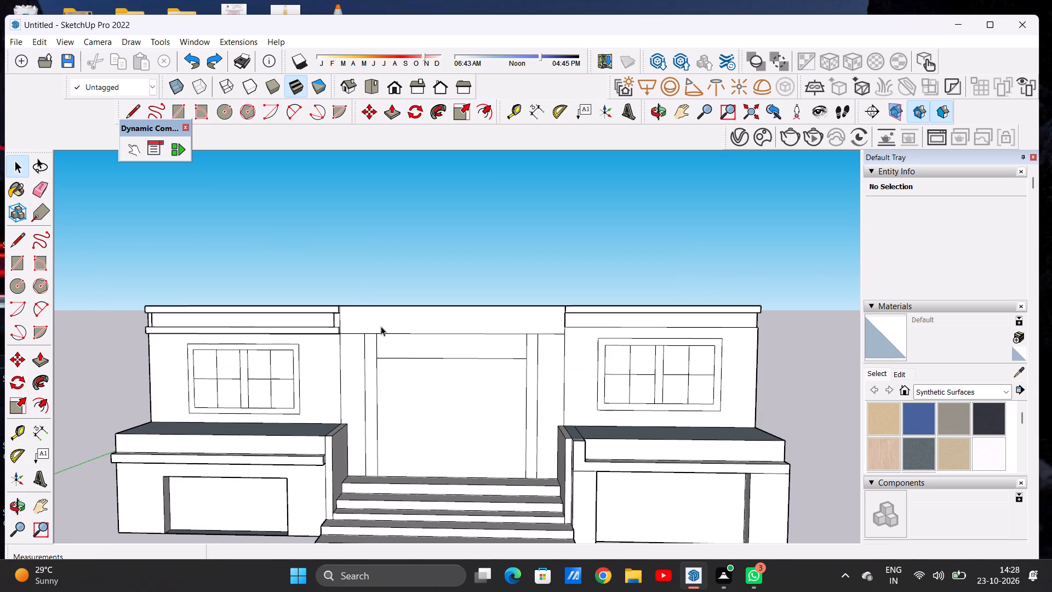
scroll(395, 310, "down", 5)
scroll(414, 348, "up", 7)
scroll(459, 365, "up", 2)
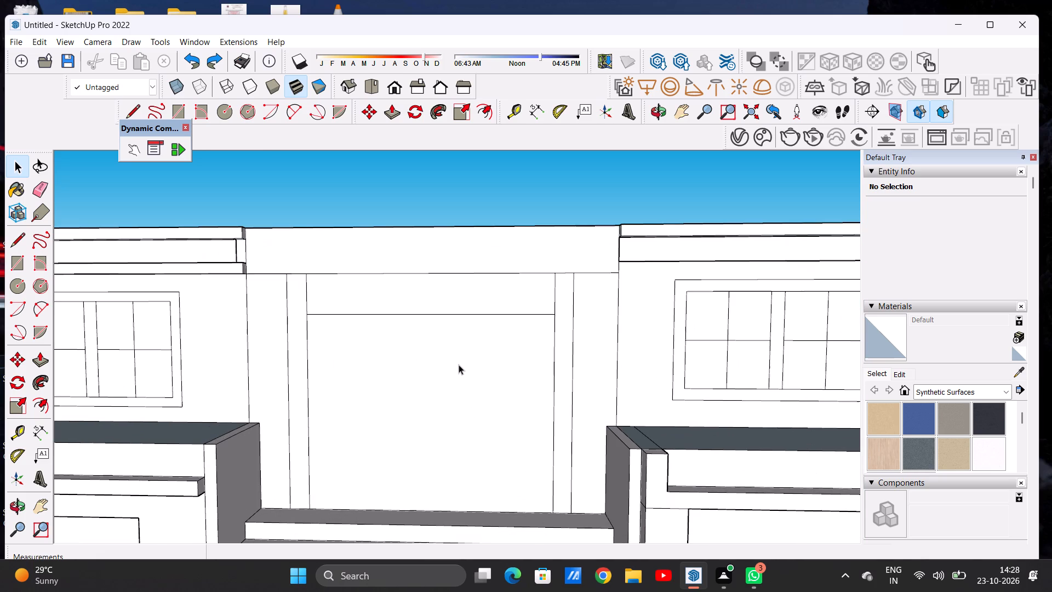
scroll(328, 358, "down", 4)
middle_click_drag(319, 374, 437, 370)
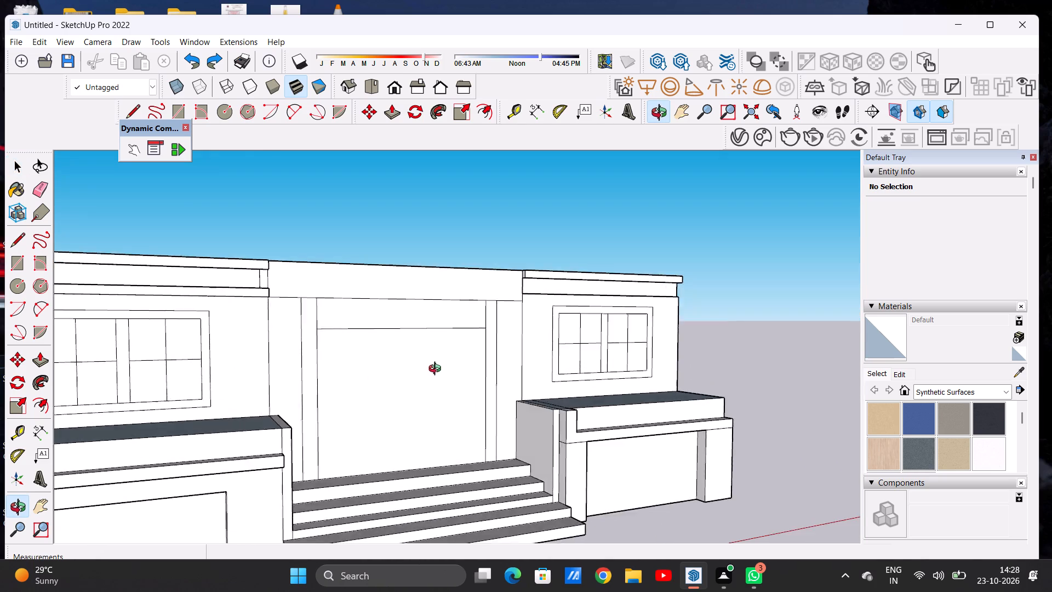
middle_click_drag(437, 370, 334, 374)
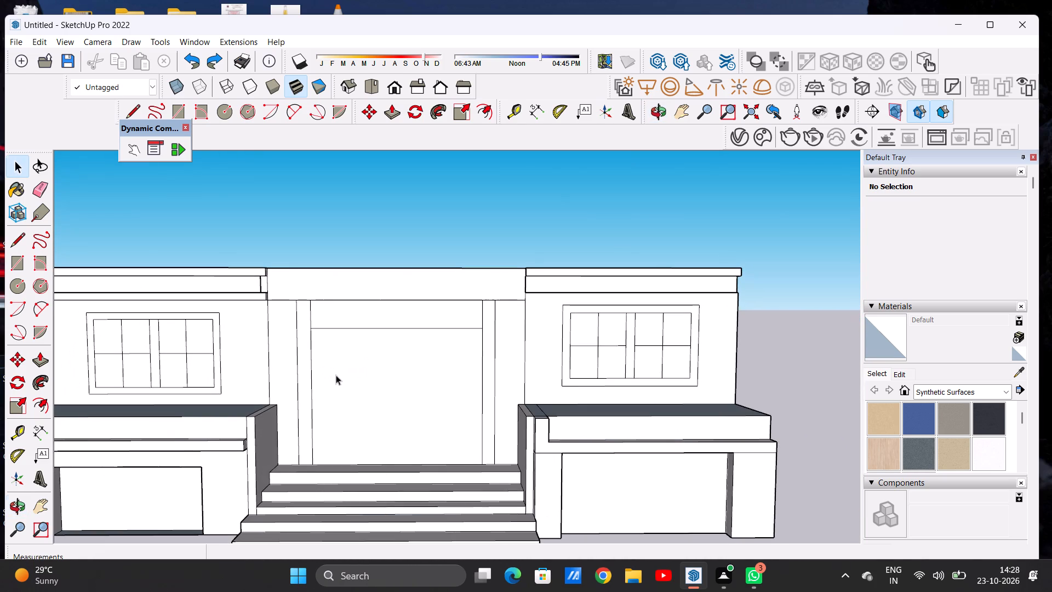
scroll(396, 414, "up", 2)
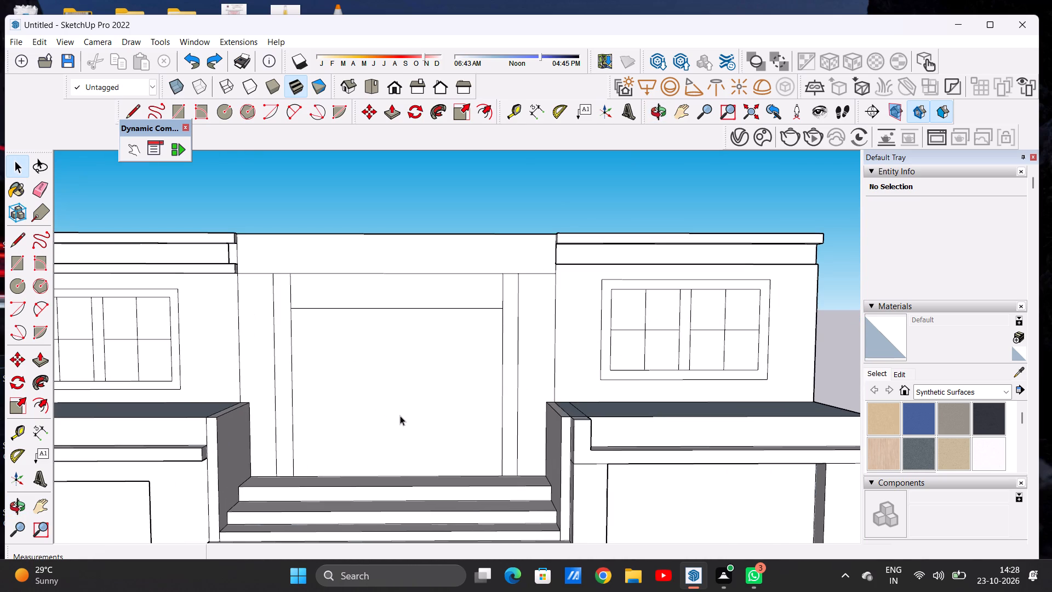
key("l")
left_click(399, 309)
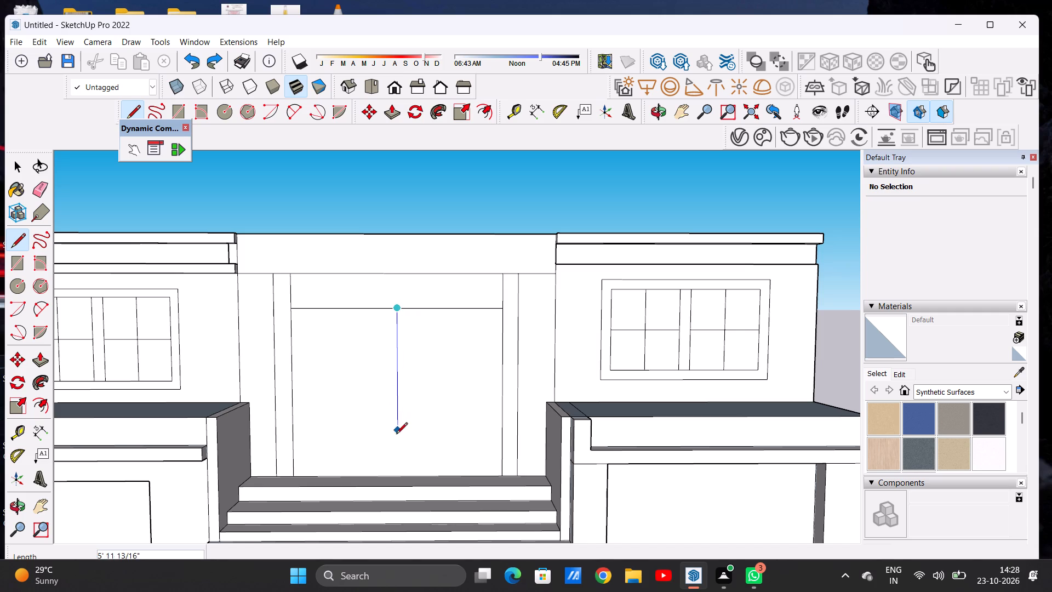
left_click(398, 473)
Offset the outlines of both door leaves inward by about 7 3/4" to form matching inner panels.
type("OF")
left_click(349, 315)
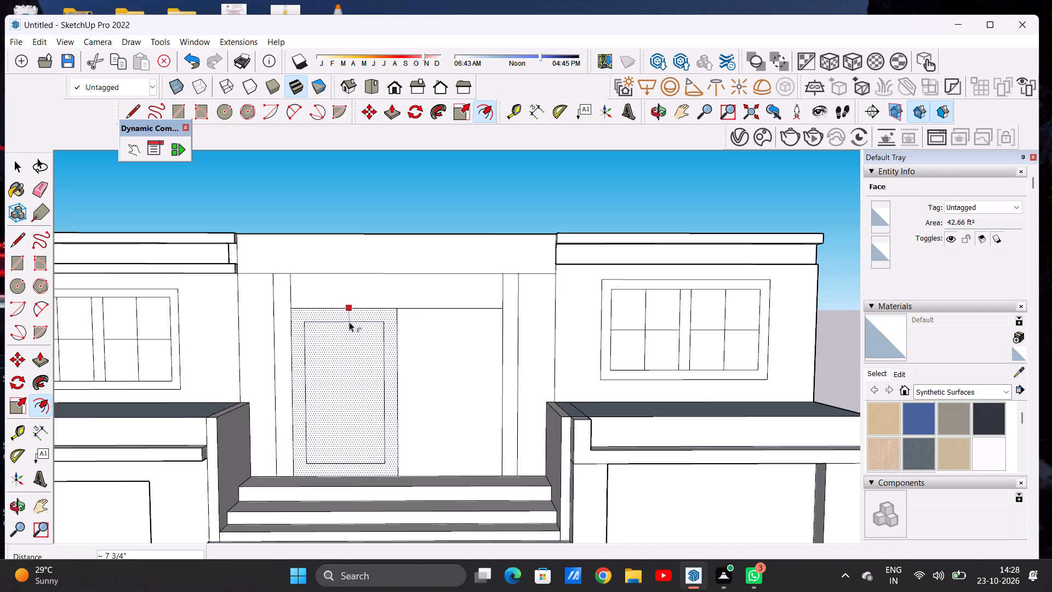
left_click(349, 322)
double_click(446, 341)
key("space")
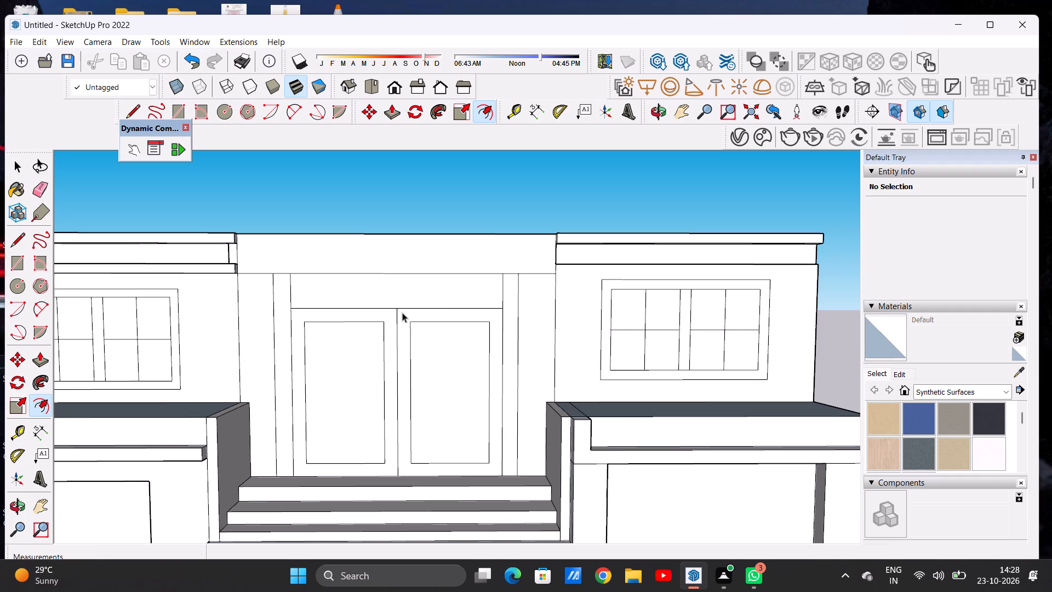
Draw a horizontal line about 10' 3 5/8" long between the inner verticals, just above the head of the double door.
key("l")
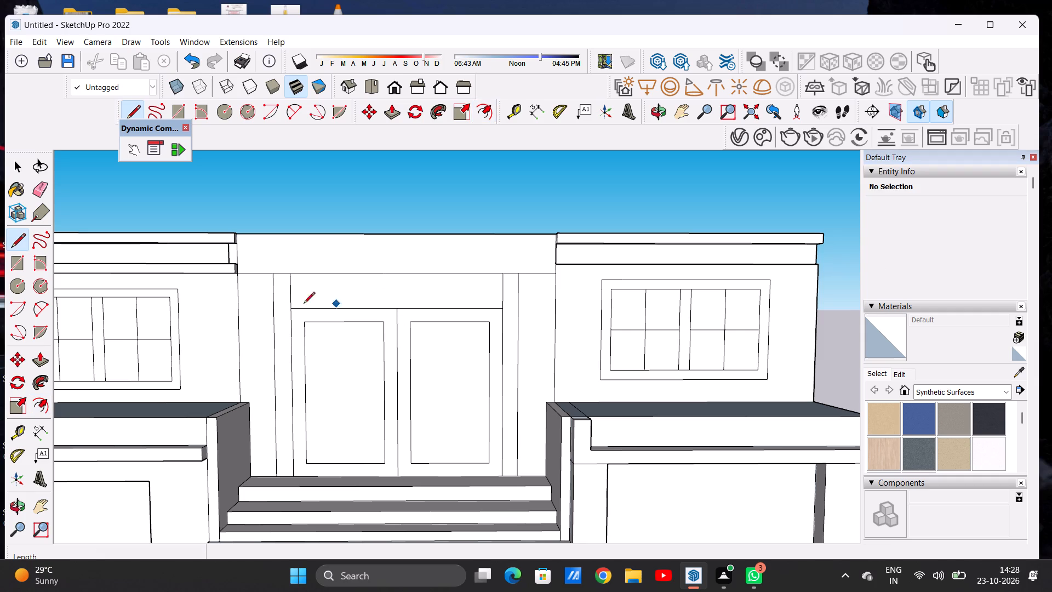
left_click(292, 299)
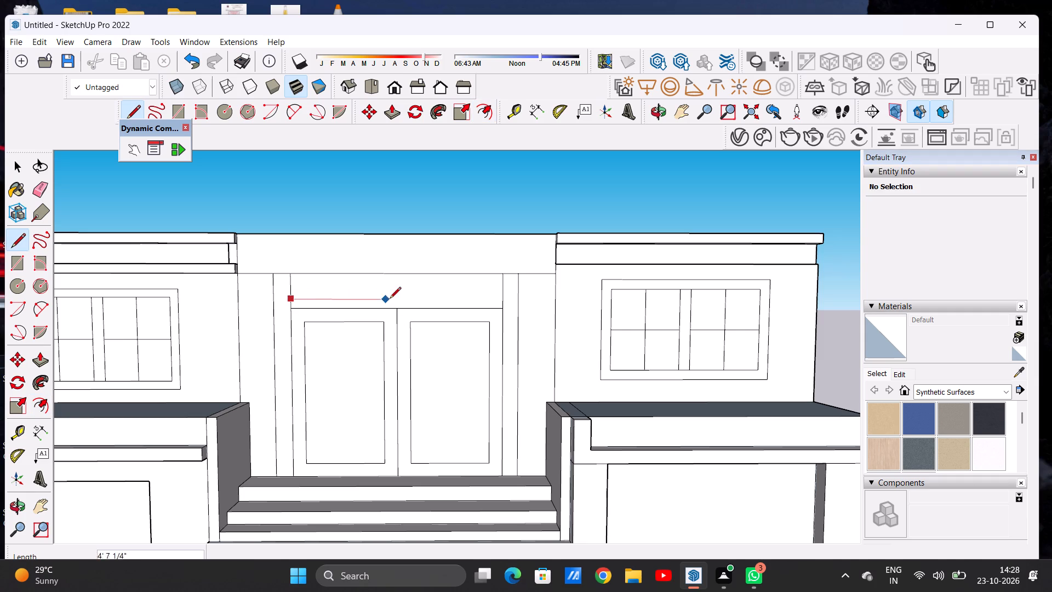
left_click(499, 297)
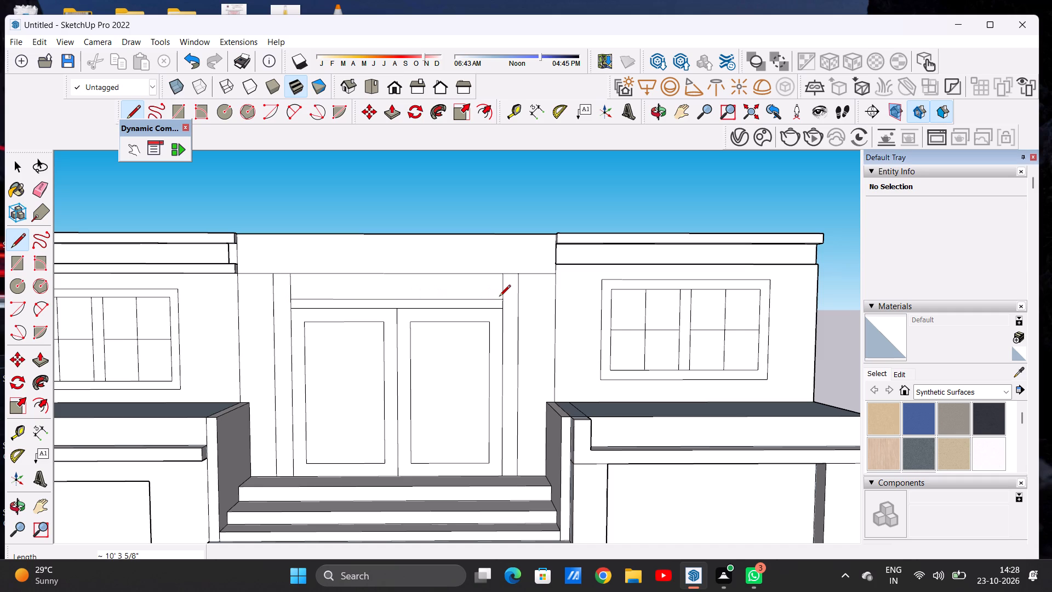
key("space")
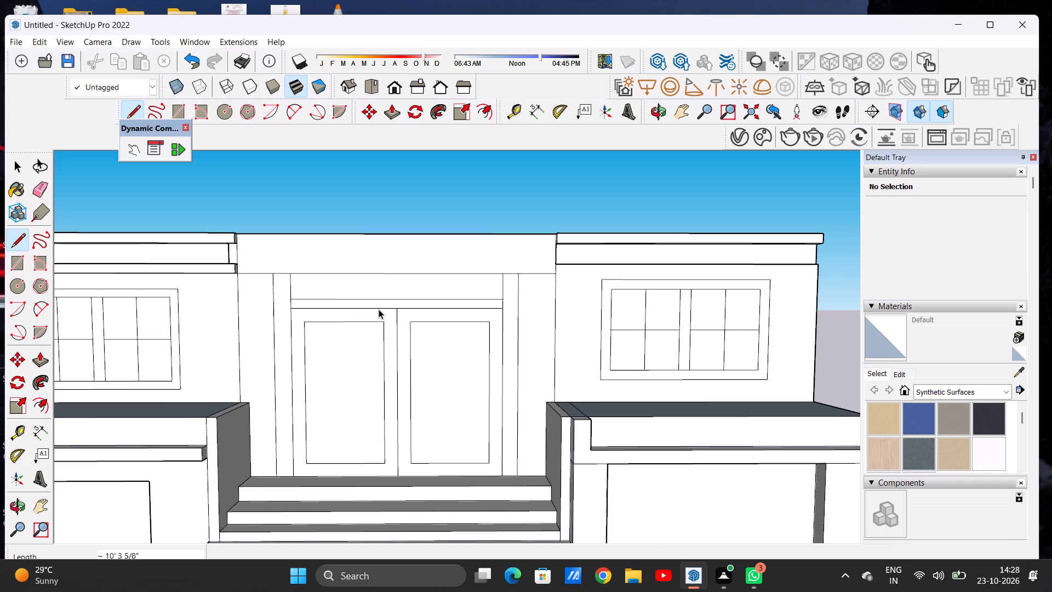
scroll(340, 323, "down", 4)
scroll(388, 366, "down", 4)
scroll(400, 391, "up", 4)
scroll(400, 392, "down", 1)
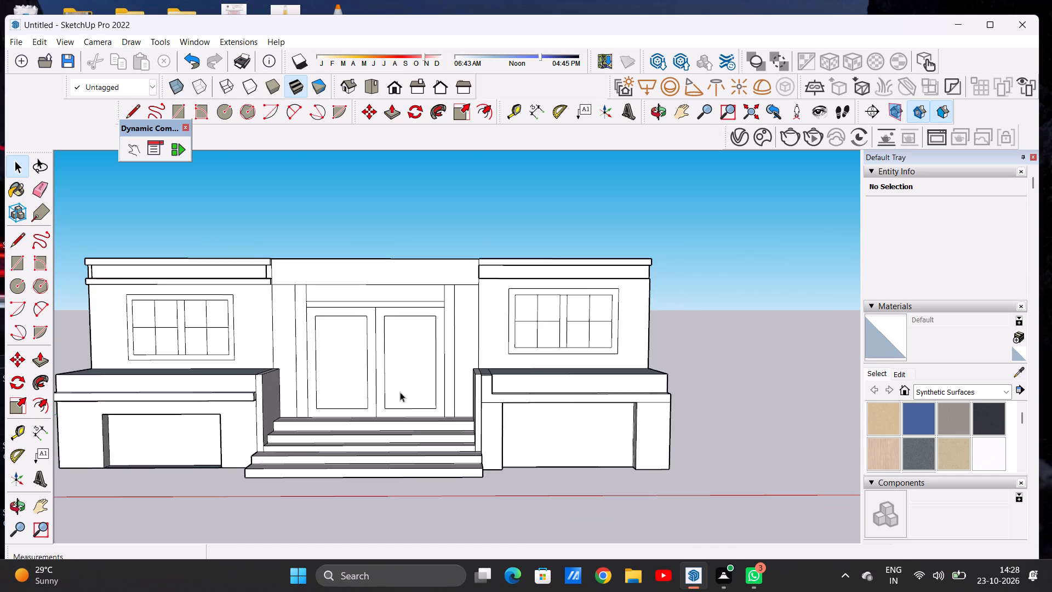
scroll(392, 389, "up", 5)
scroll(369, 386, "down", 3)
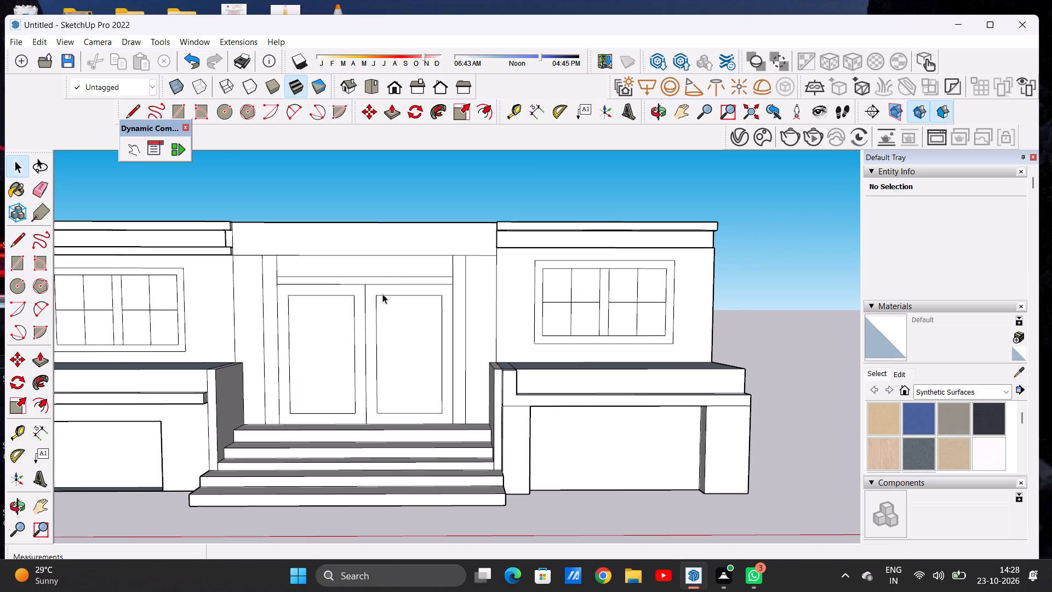
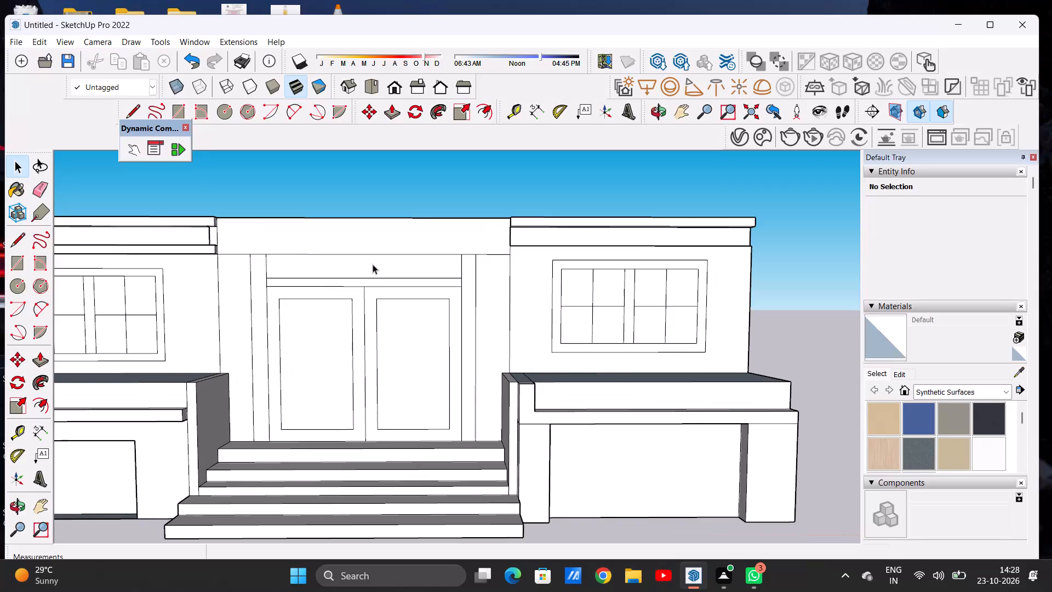
Draw two vertical lines, each about 2' 4 1/16" long, from the door panels' outer top corners up to the fascia's bottom edge.
key("l")
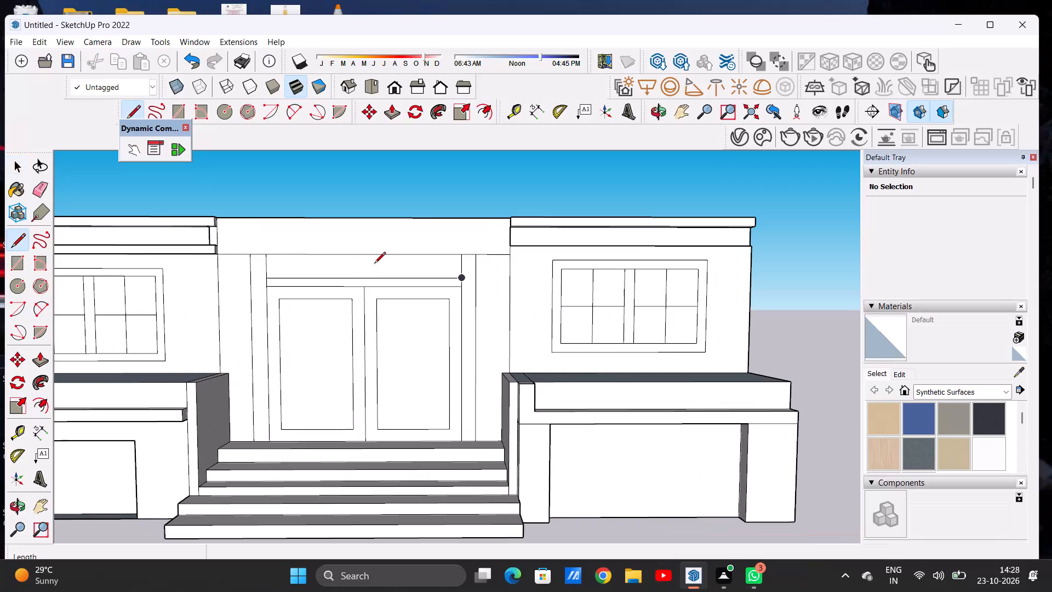
left_click(281, 302)
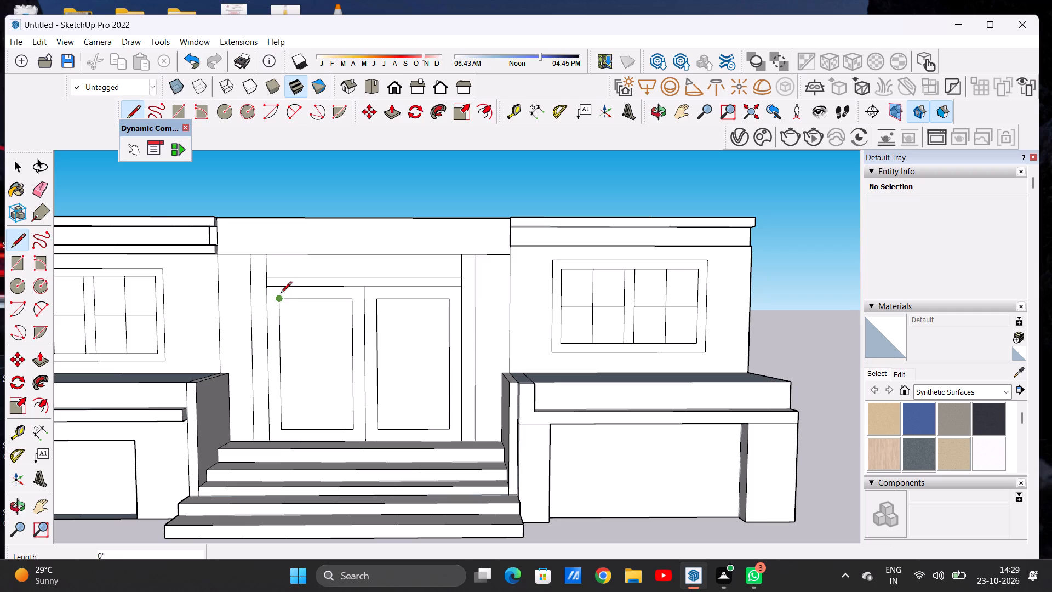
left_click(279, 255)
left_click(447, 300)
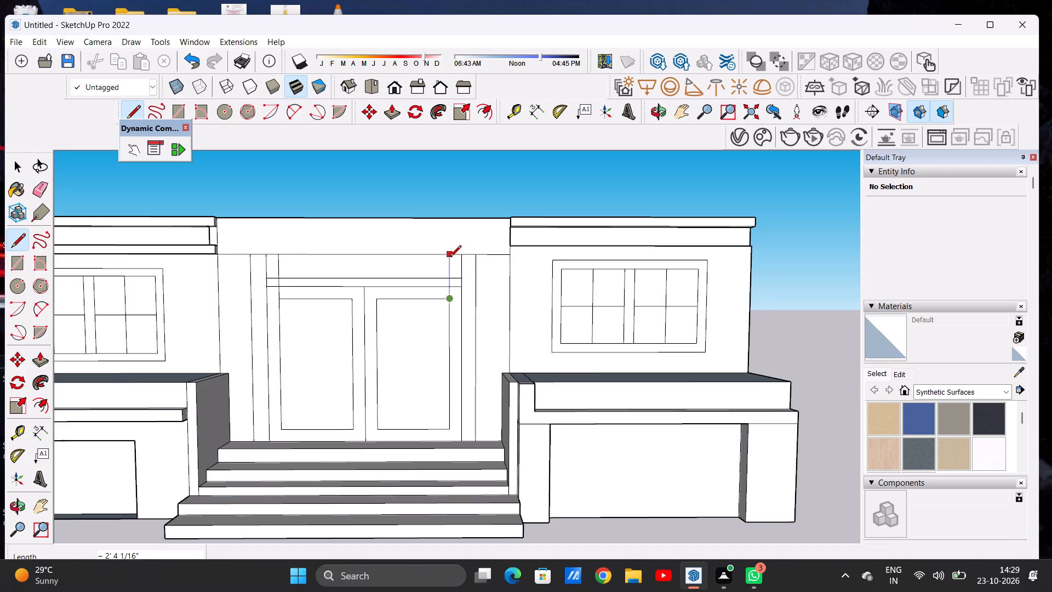
left_click(450, 258)
key("space")
Erase the upper horizontal line above the double door, including its short end segments at both sides.
scroll(381, 295, "up", 2)
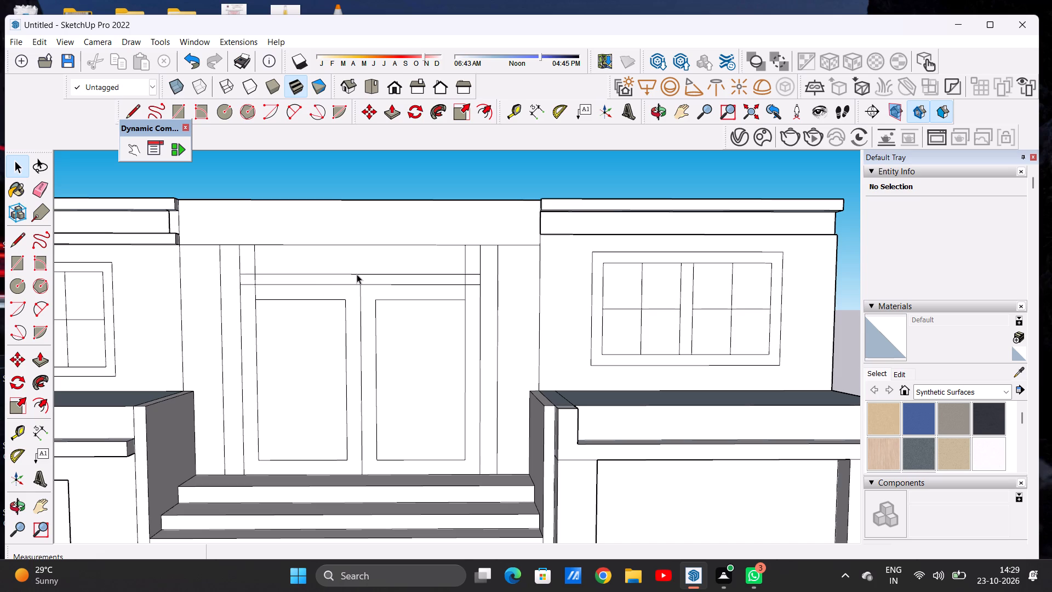
key("e")
left_click(357, 274)
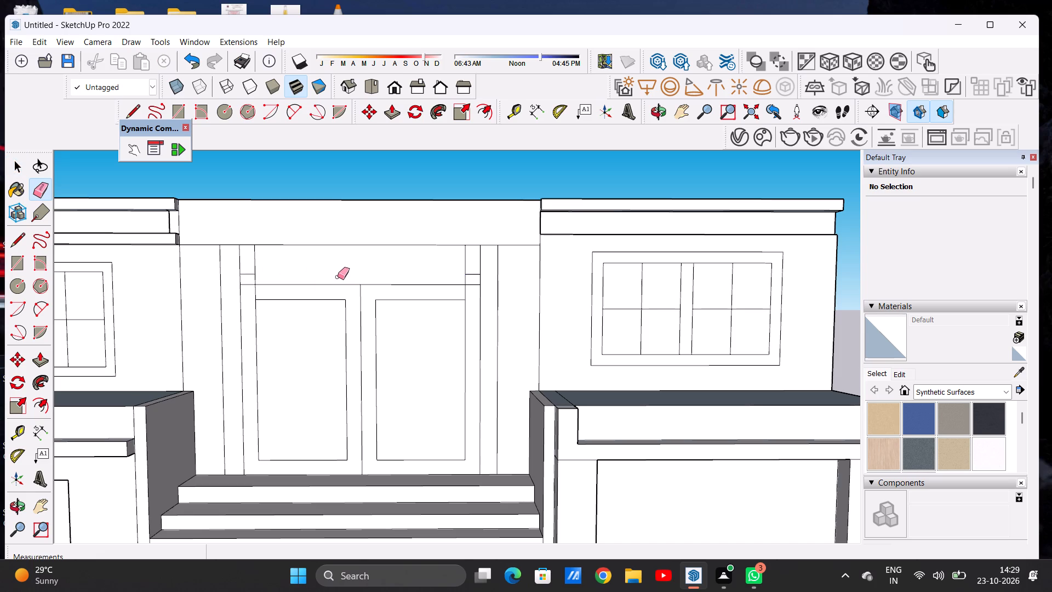
scroll(254, 275, "up", 4)
left_click_drag(247, 266, 246, 278)
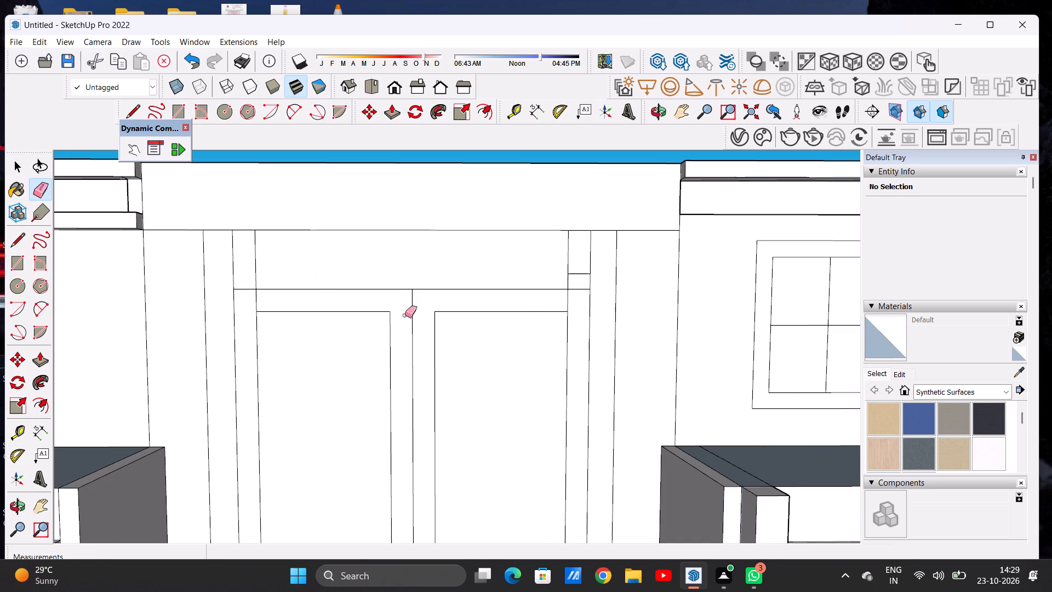
scroll(583, 284, "up", 3)
left_click_drag(572, 265, 573, 267)
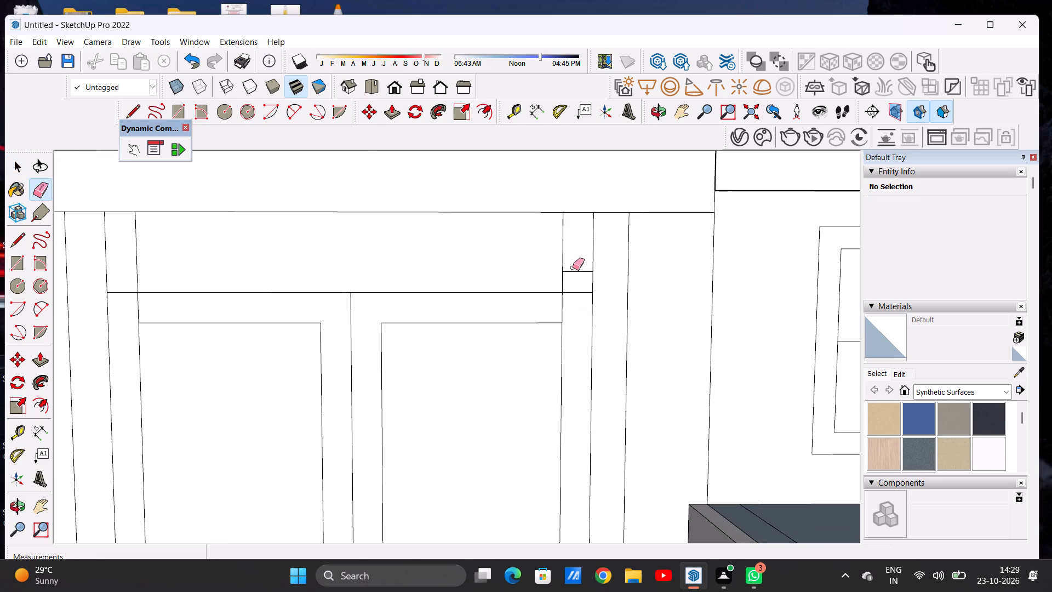
left_click_drag(573, 267, 575, 276)
key("space")
Erase the short end segments of the door-top line that lie outside the two new vertical lines.
scroll(422, 295, "down", 6)
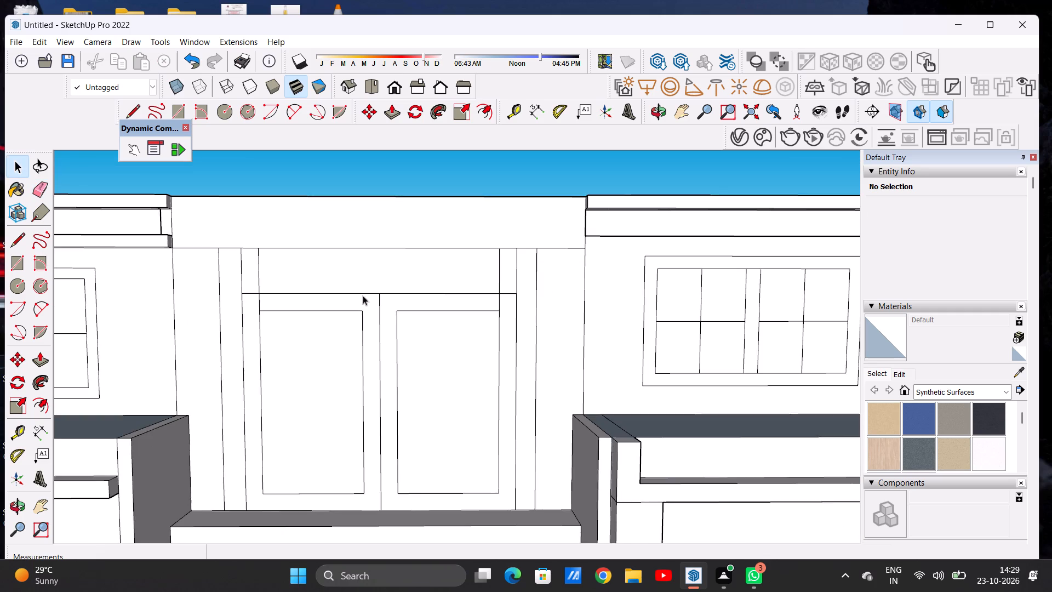
scroll(254, 287, "down", 6)
scroll(321, 292, "up", 1)
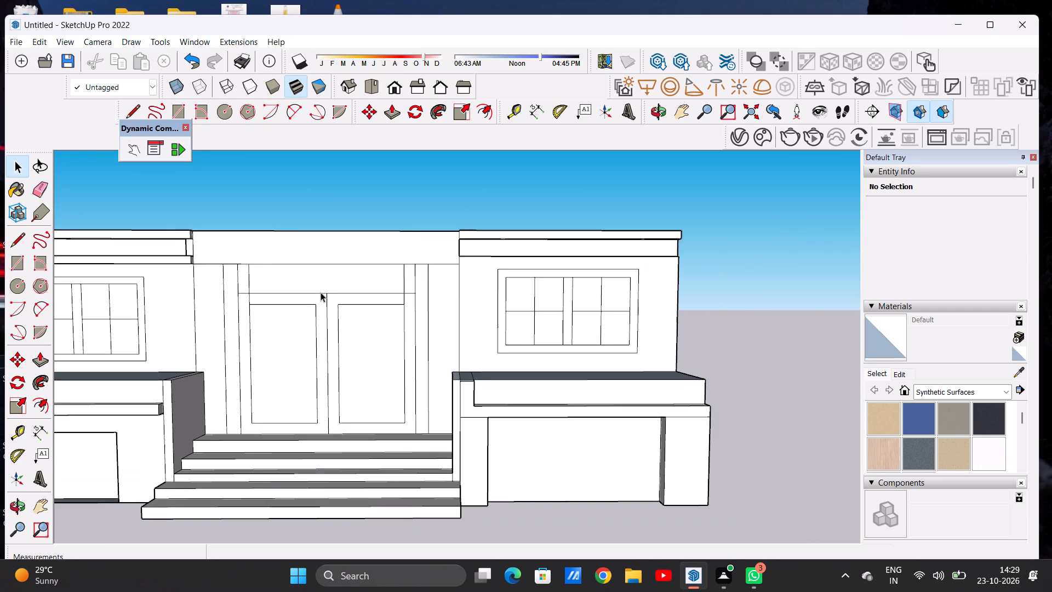
scroll(321, 292, "up", 1)
scroll(325, 299, "down", 2)
scroll(253, 301, "up", 2)
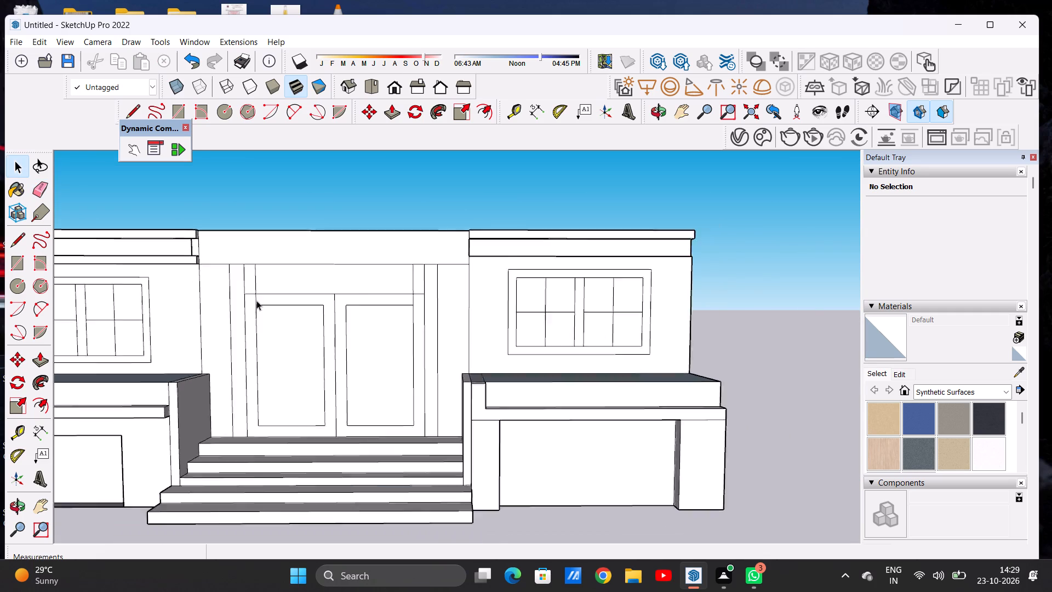
scroll(256, 300, "up", 8)
key("e")
left_click_drag(244, 278, 244, 284)
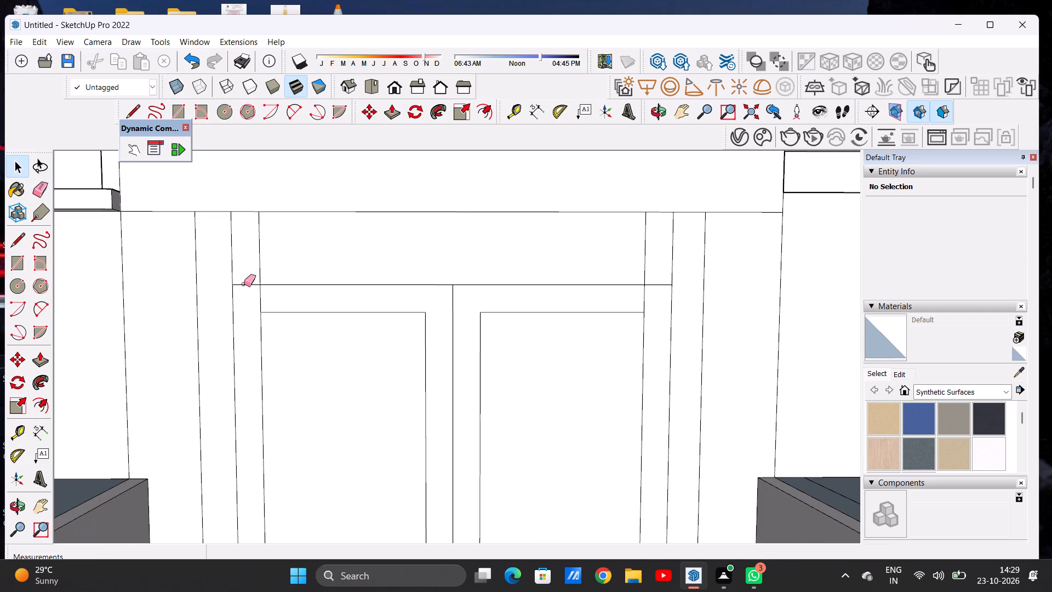
left_click_drag(244, 284, 242, 292)
scroll(270, 284, "down", 1)
scroll(270, 284, "up", 1)
scroll(270, 284, "down", 5)
scroll(516, 291, "up", 7)
left_click_drag(517, 282, 517, 285)
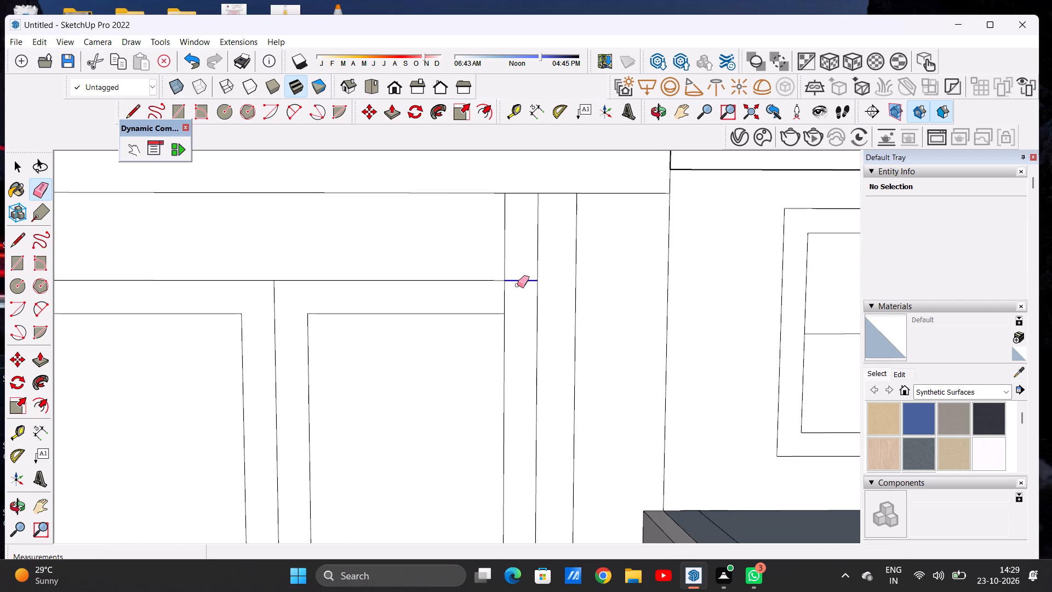
left_click_drag(517, 285, 517, 293)
scroll(461, 308, "down", 15)
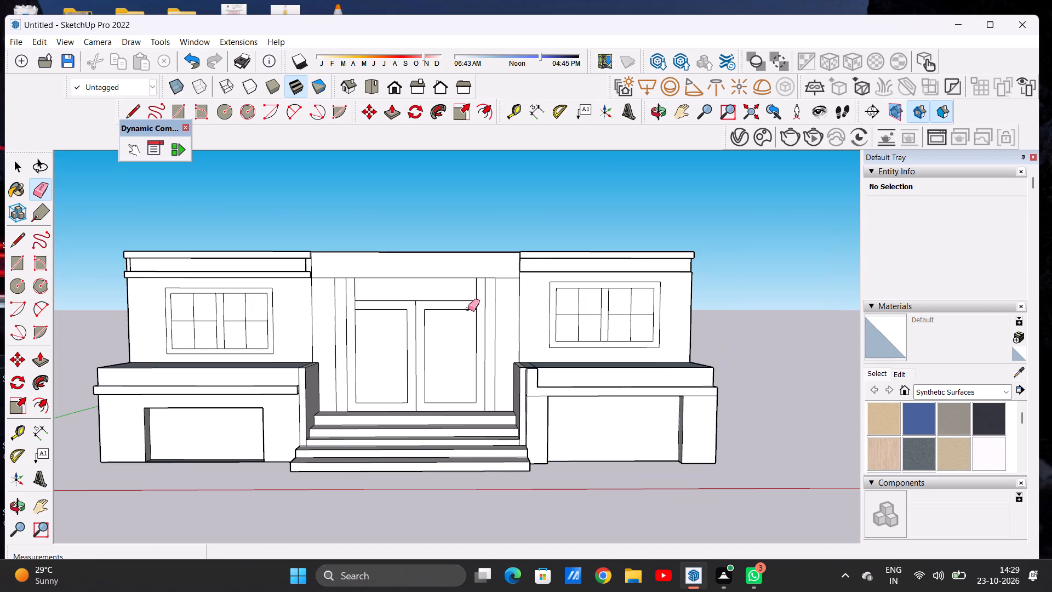
key("space")
Draw a horizontal line about 10' 3 5/8" long across the door frame, just below the fascia.
scroll(420, 297, "up", 2)
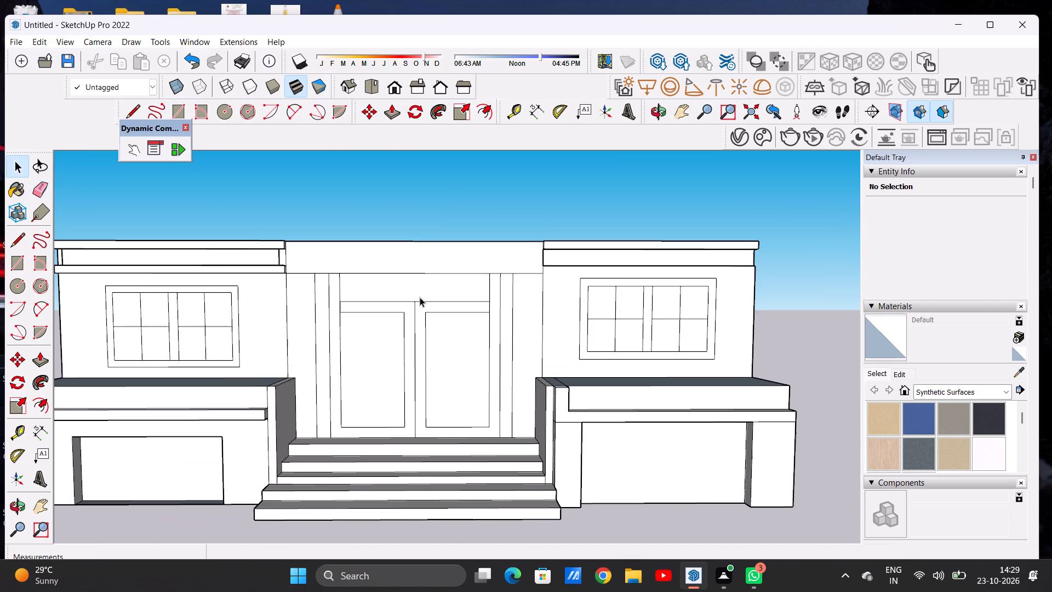
key("l")
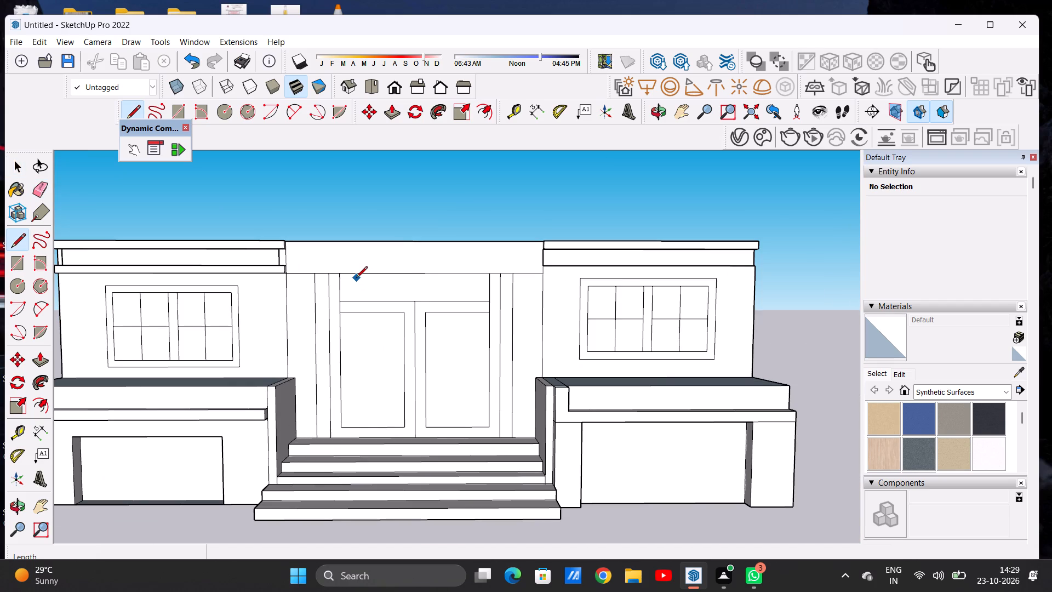
left_click(327, 284)
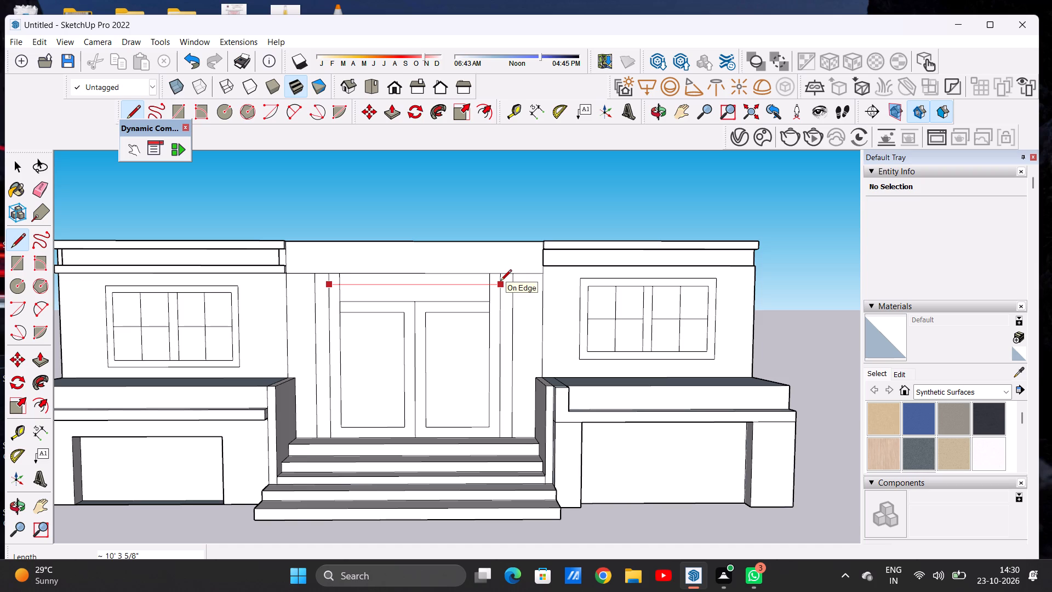
left_click(500, 282)
key("space")
Erase the two vertical line stubs between the new horizontal line and the fascia to leave a continuous top frame.
type("E")
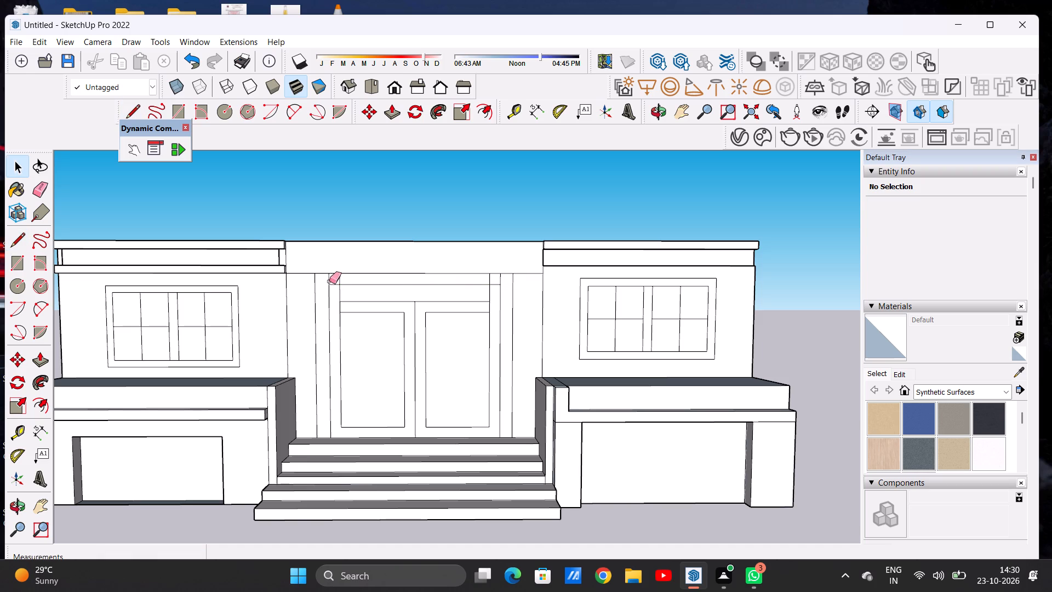
scroll(338, 277, "up", 6)
left_click_drag(339, 276, 354, 283)
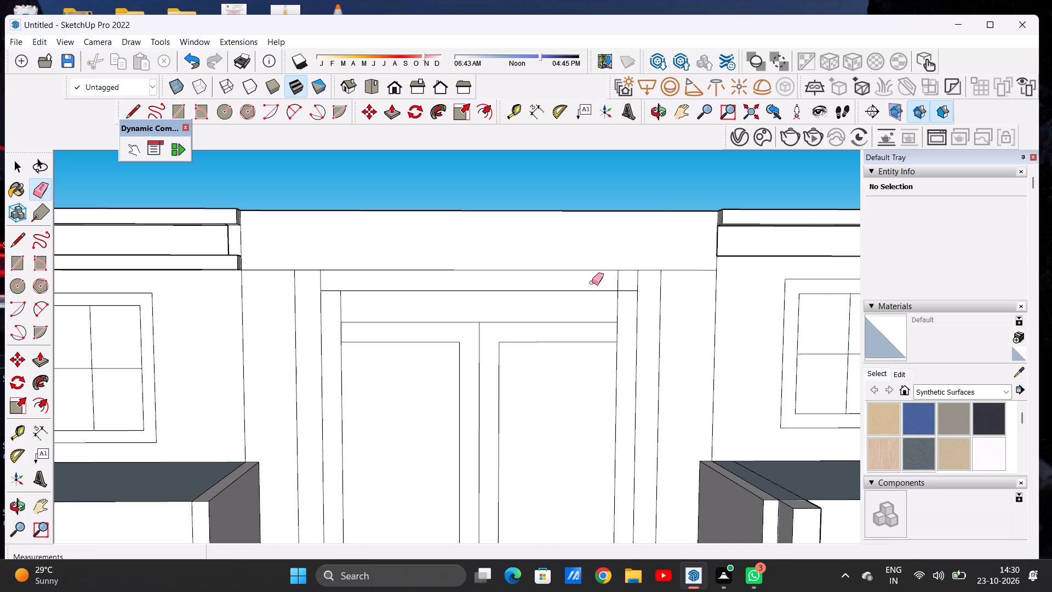
left_click(617, 280)
scroll(415, 304, "down", 9)
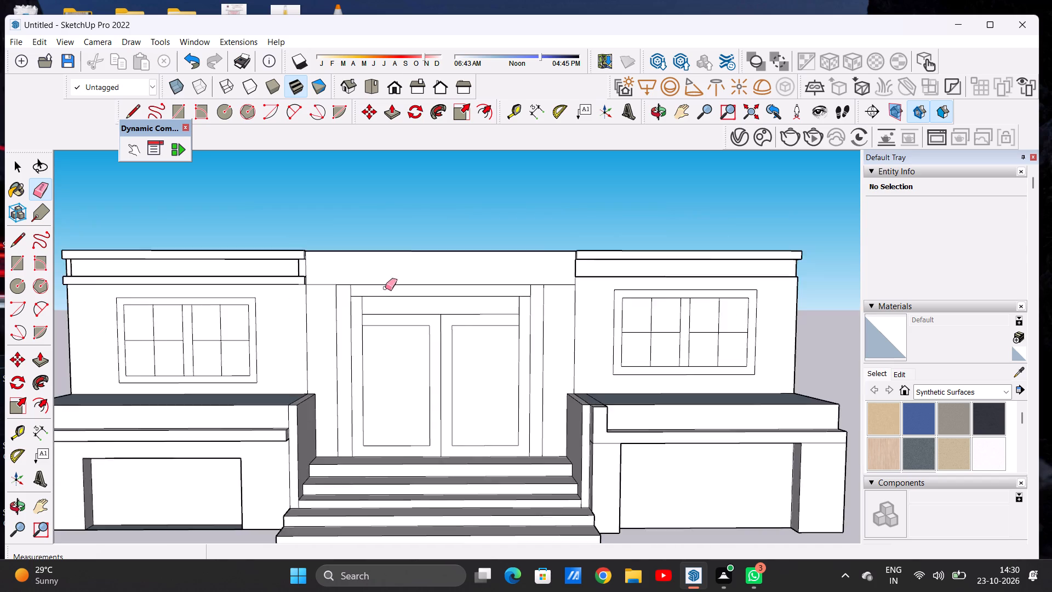
scroll(385, 288, "down", 3)
scroll(417, 310, "up", 5)
scroll(417, 312, "down", 1)
scroll(417, 312, "up", 2)
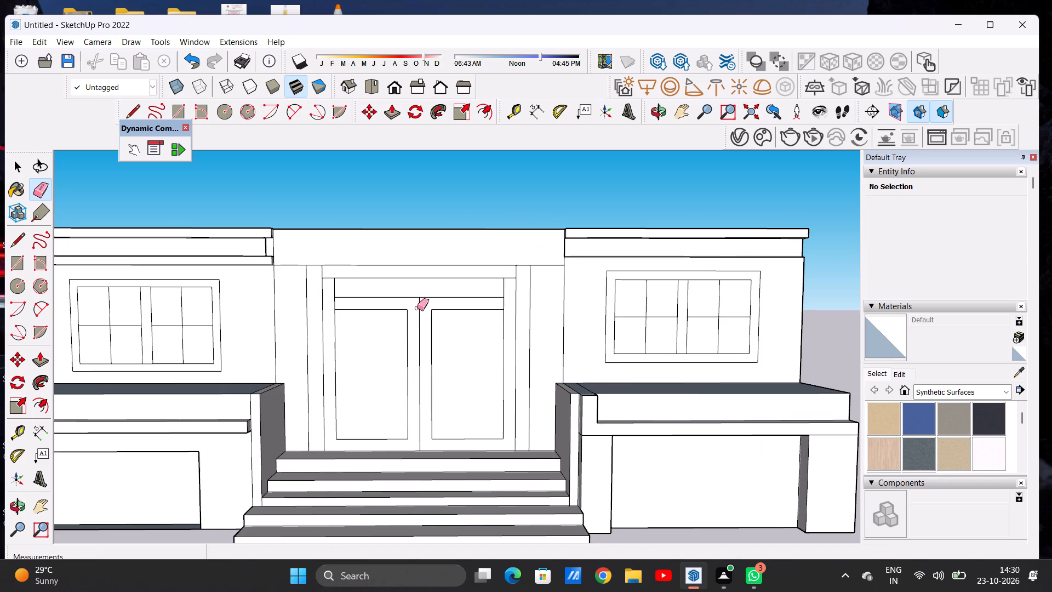
scroll(416, 306, "up", 4)
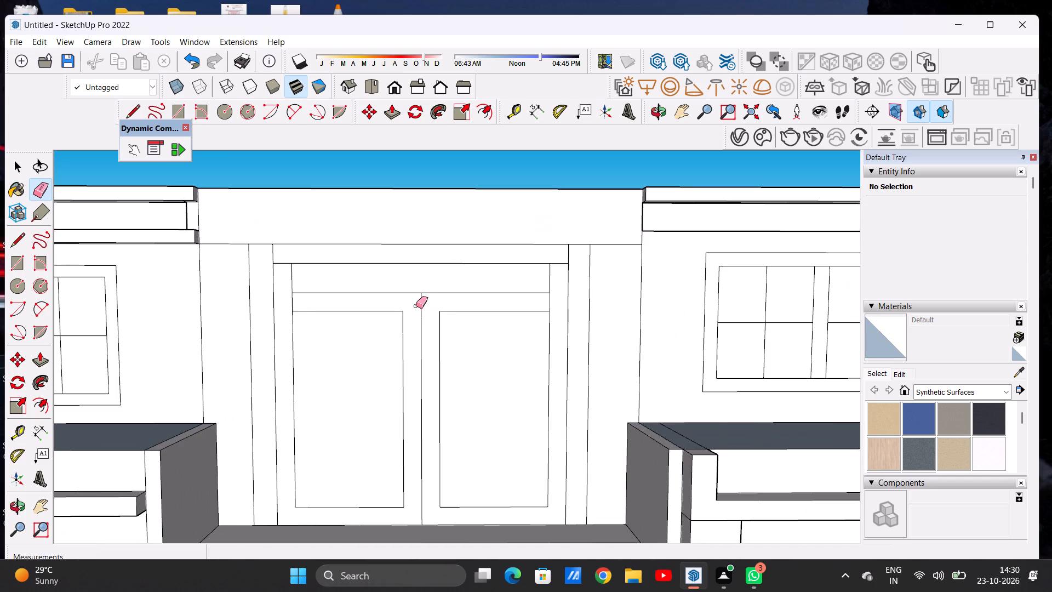
key("space")
Push/Pull the narrow strip and the adjoining wall strip left of the double door outward by 5 1/2".
scroll(436, 270, "down", 14)
scroll(426, 316, "up", 1)
scroll(426, 316, "down", 1)
scroll(426, 316, "up", 2)
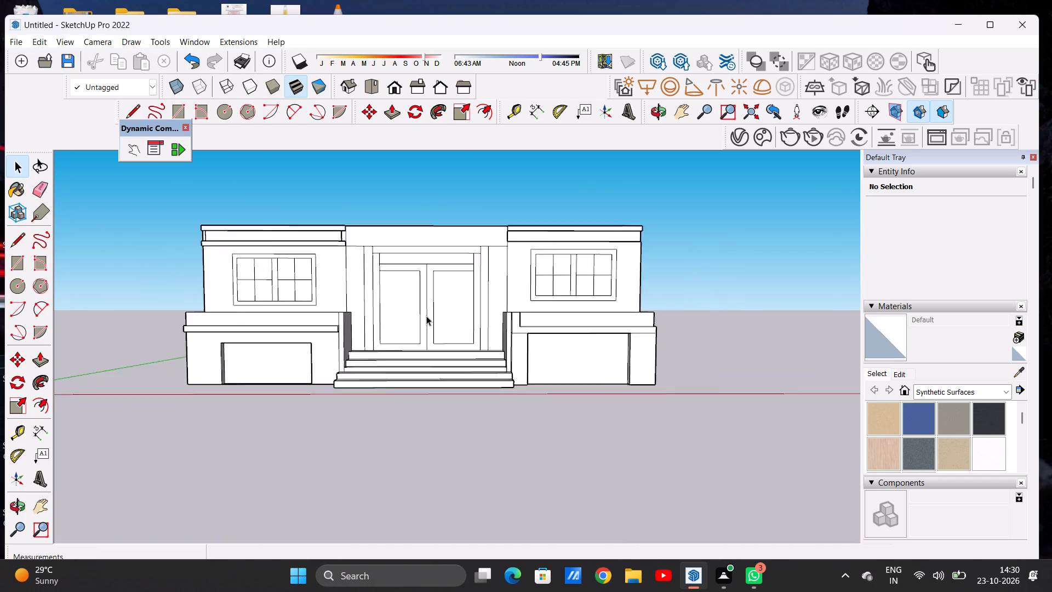
scroll(426, 316, "up", 3)
middle_click_drag(375, 291, 255, 335)
scroll(354, 242, "up", 6)
key("p")
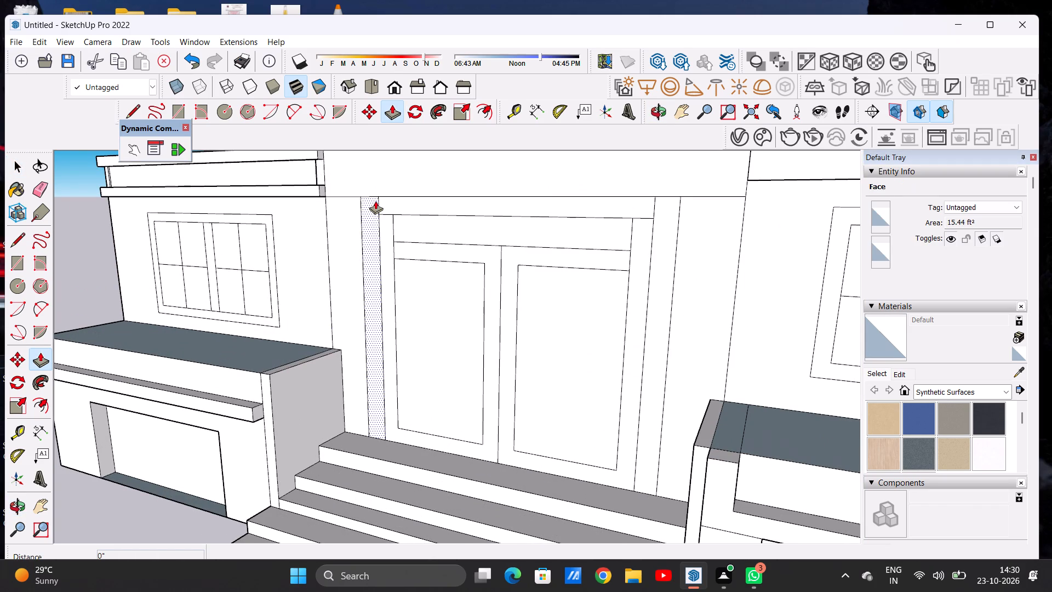
left_click(373, 201)
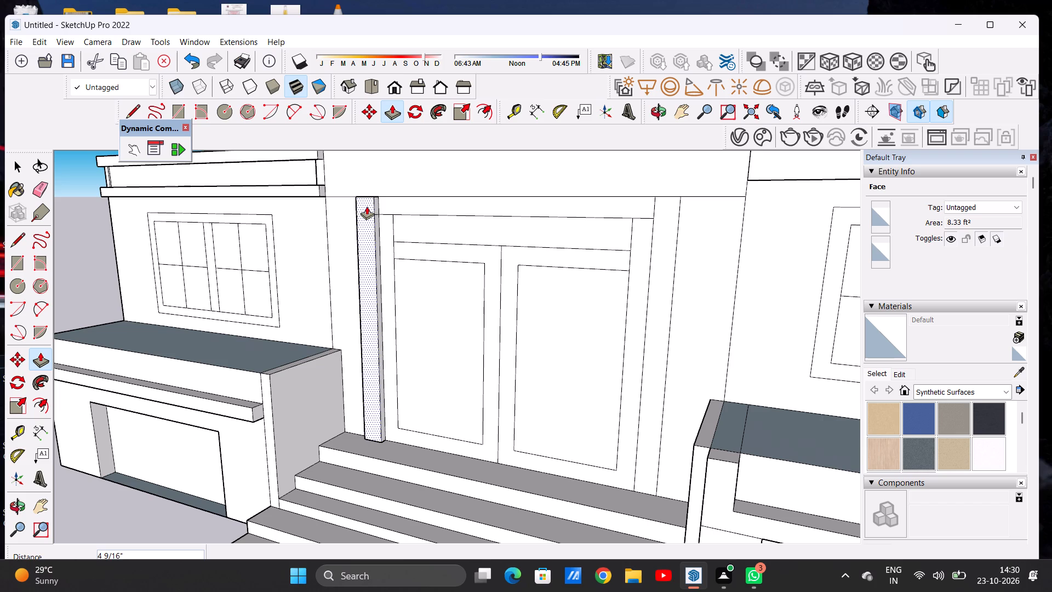
left_click(367, 206)
left_click(344, 210)
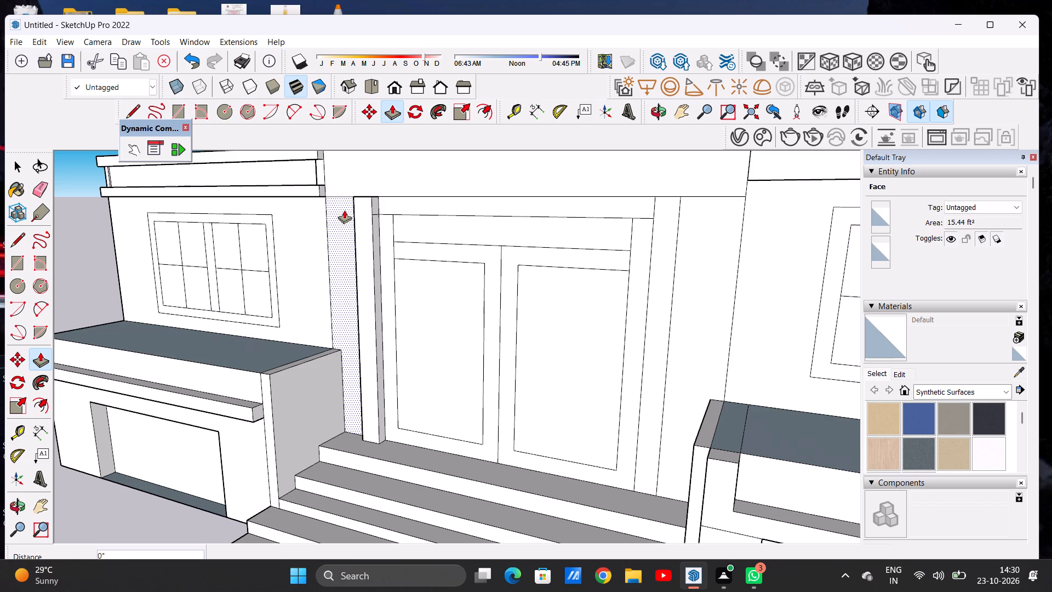
left_click(352, 200)
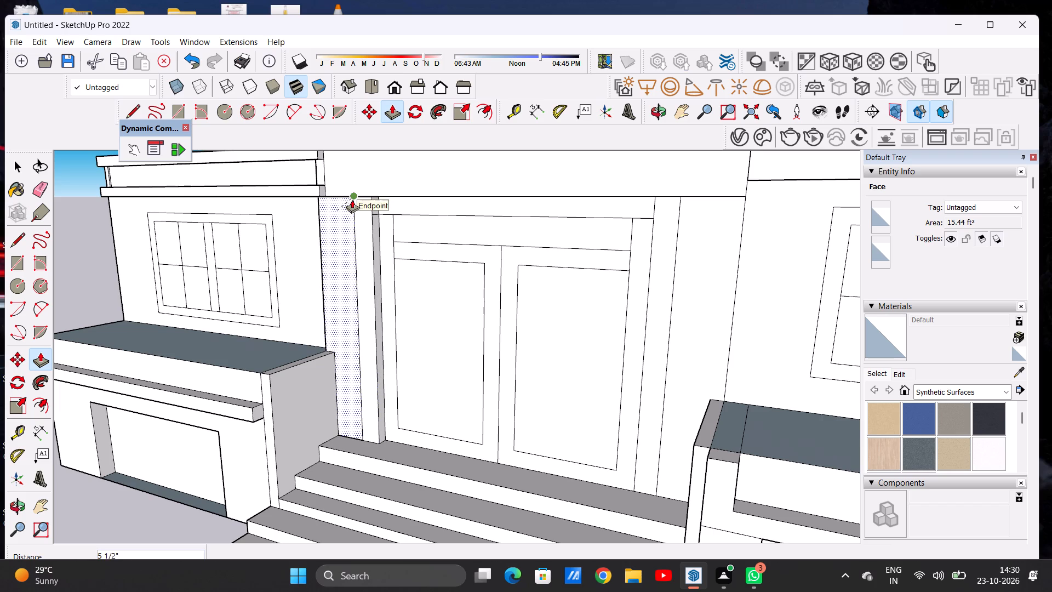
Push/Pull the wall strip and the narrow strip right of the double door outward by 5 1/2", matching the left side.
scroll(362, 229, "down", 3)
scroll(362, 230, "up", 1)
scroll(362, 230, "down", 2)
scroll(575, 226, "up", 5)
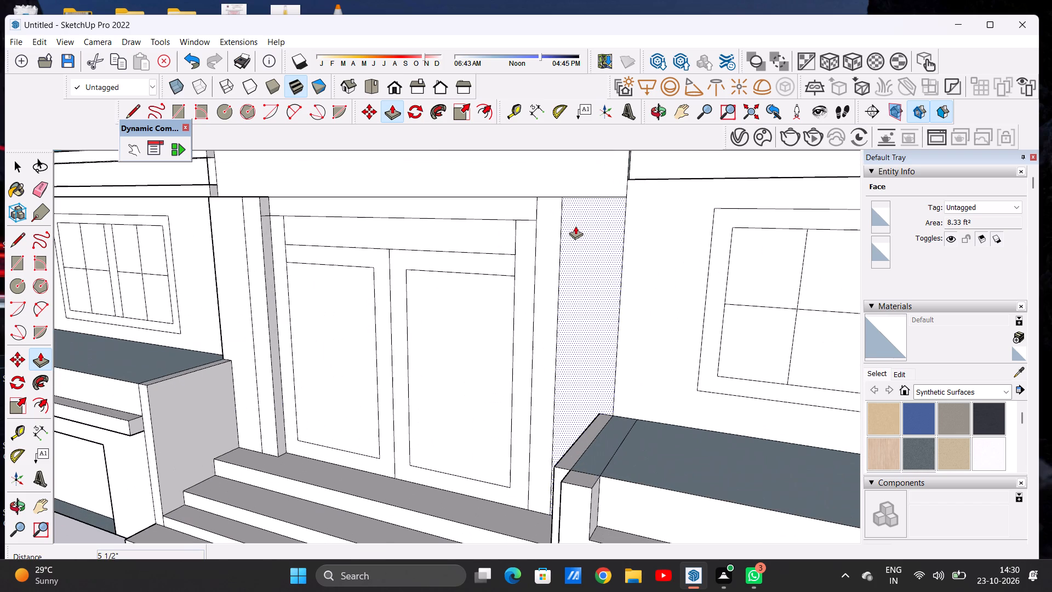
left_click(575, 226)
scroll(568, 229, "down", 5)
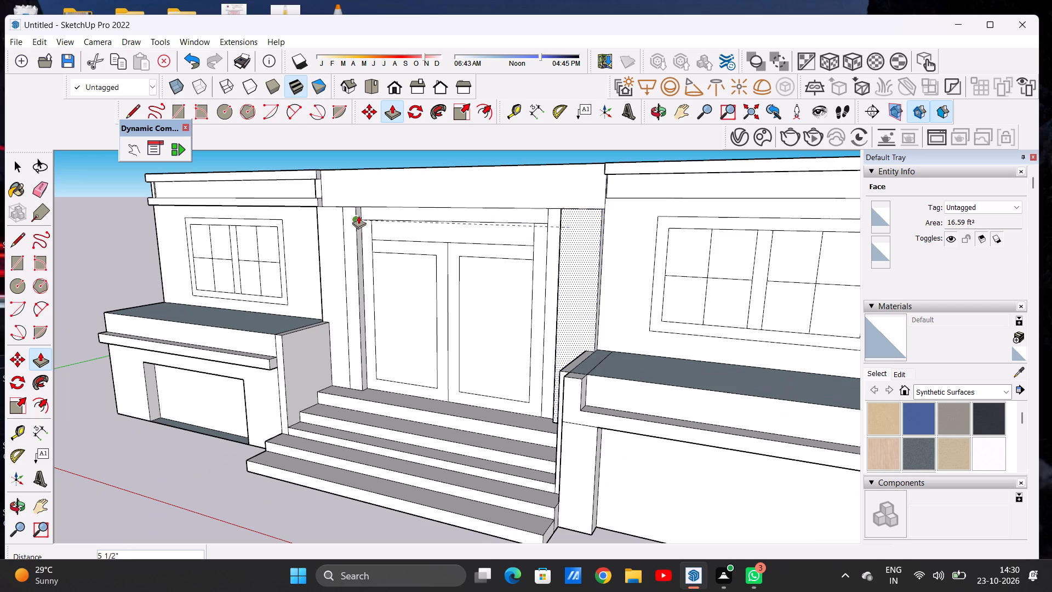
left_click(358, 215)
scroll(490, 263, "down", 3)
scroll(538, 227, "up", 4)
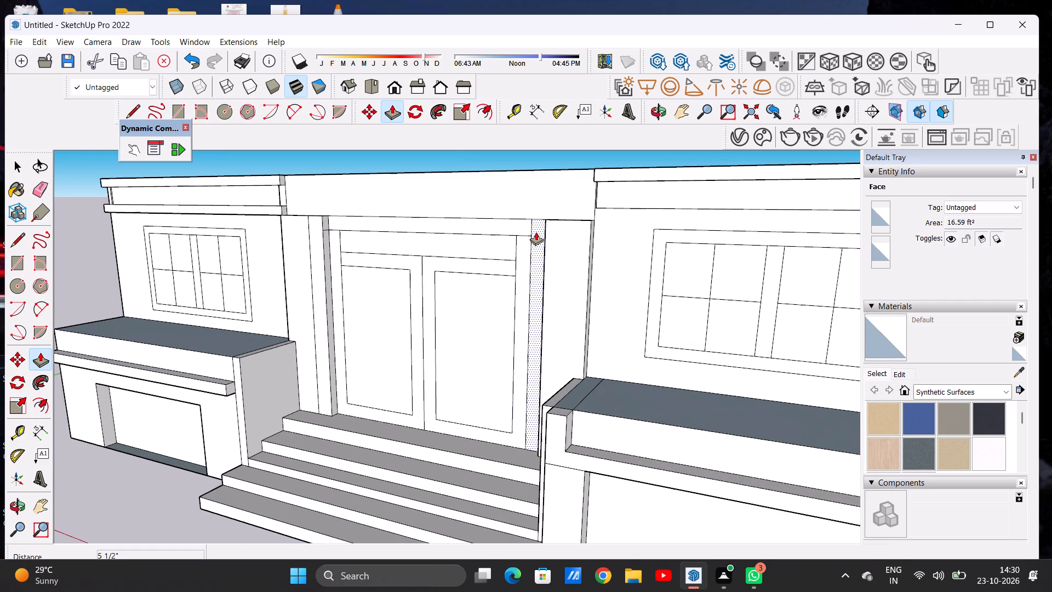
left_click(536, 232)
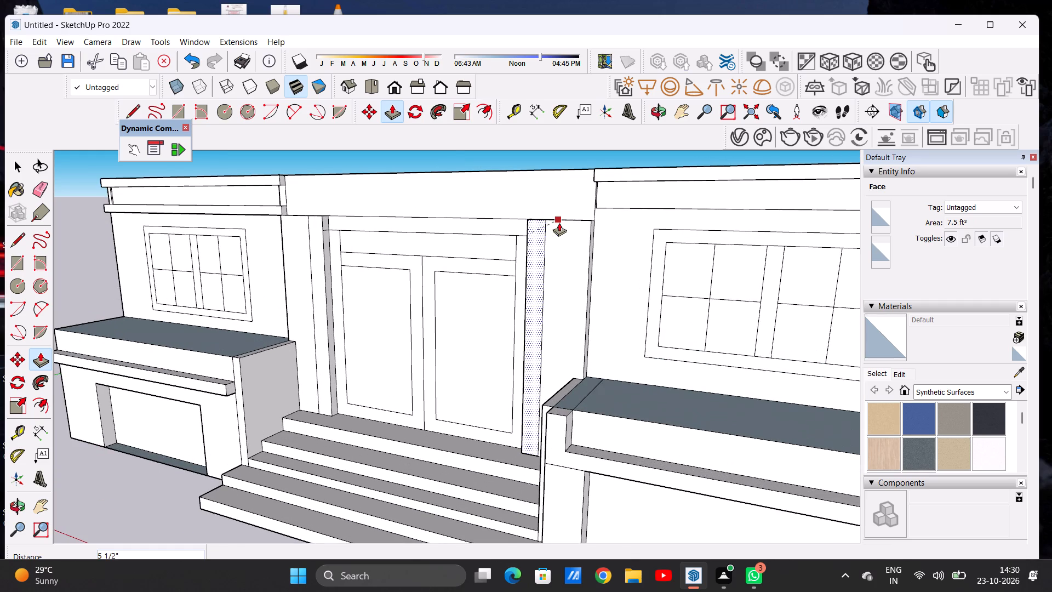
left_click(547, 224)
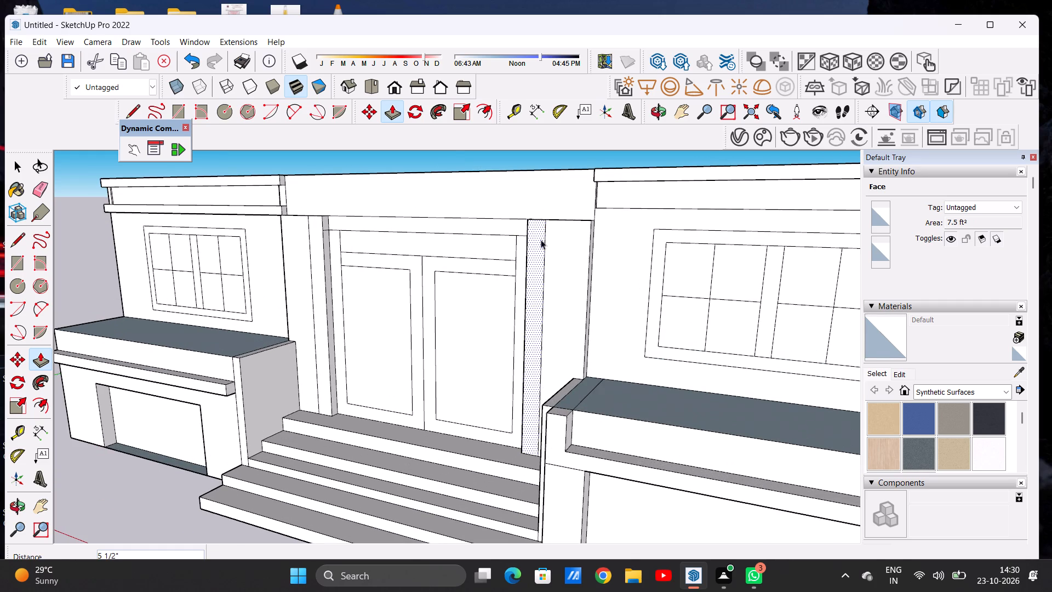
Examine the extruded wall strips around the double door and the whole front elevation from several angles.
key("space")
scroll(534, 287, "down", 7)
middle_click_drag(445, 301, 564, 283)
scroll(472, 284, "up", 5)
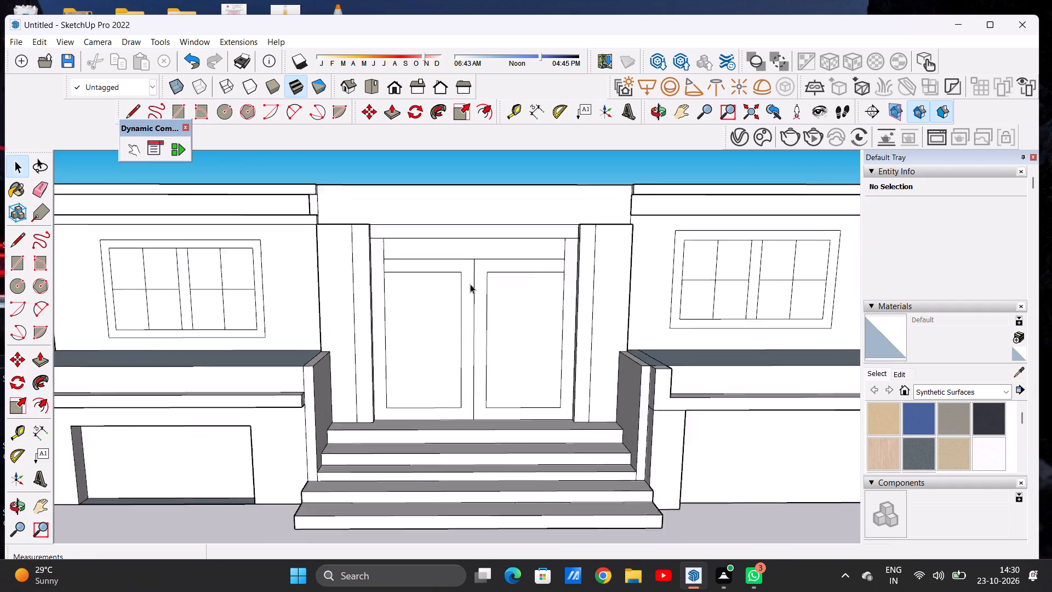
scroll(470, 284, "up", 2)
middle_click_drag(477, 303, 481, 419)
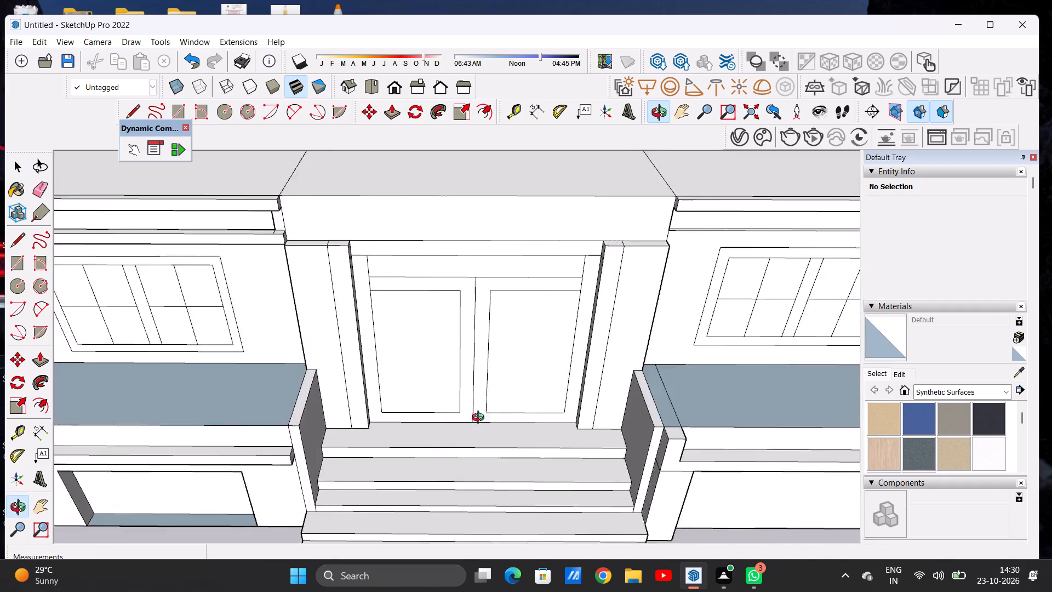
middle_click_drag(481, 419, 501, 383)
middle_click_drag(490, 377, 461, 312)
scroll(434, 339, "down", 4)
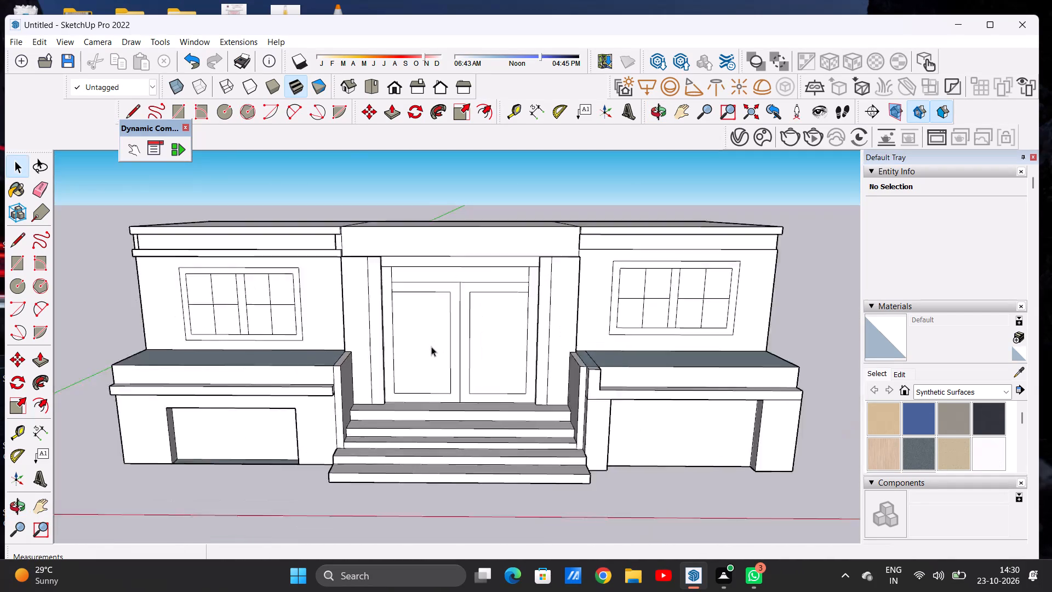
scroll(431, 346, "down", 3)
middle_click_drag(472, 360, 468, 324)
Draw a vertical handle rectangle about 1' 10" tall by 3" wide on the left door leaf, beside the centre line.
scroll(465, 341, "up", 6)
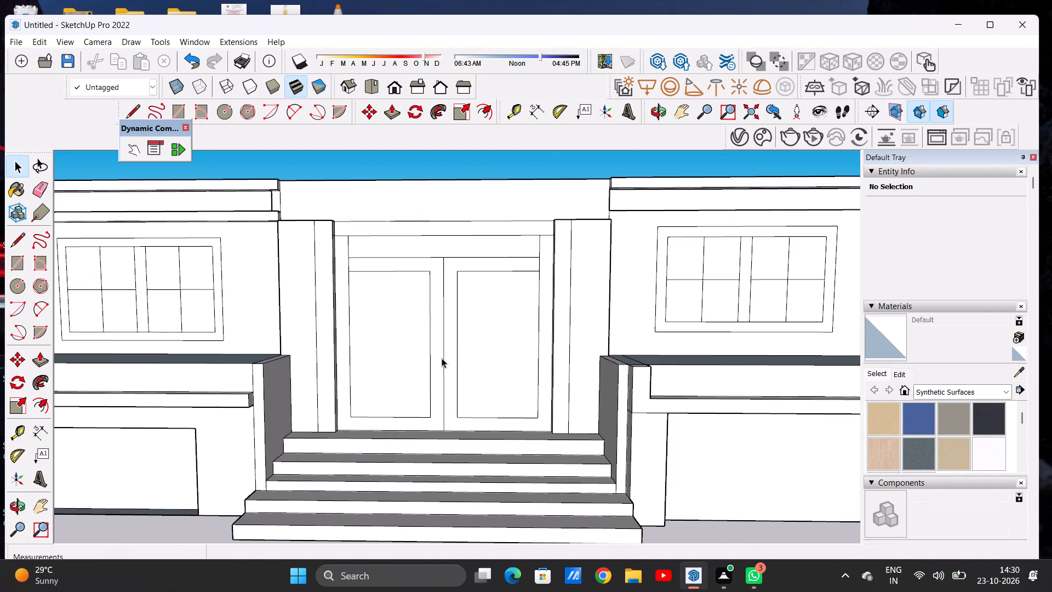
scroll(442, 358, "up", 4)
key("r")
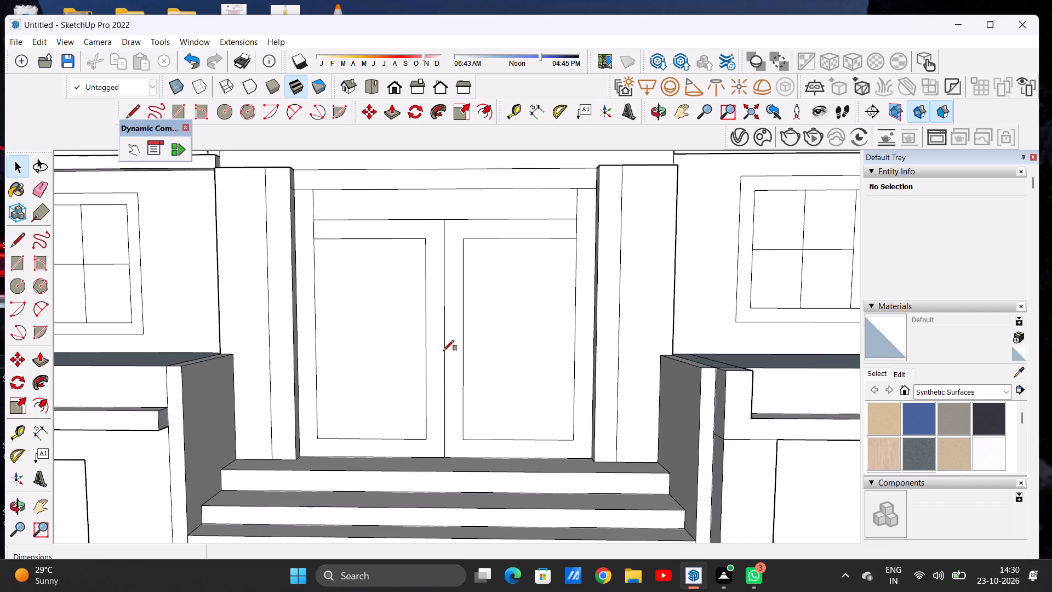
scroll(433, 294, "up", 3)
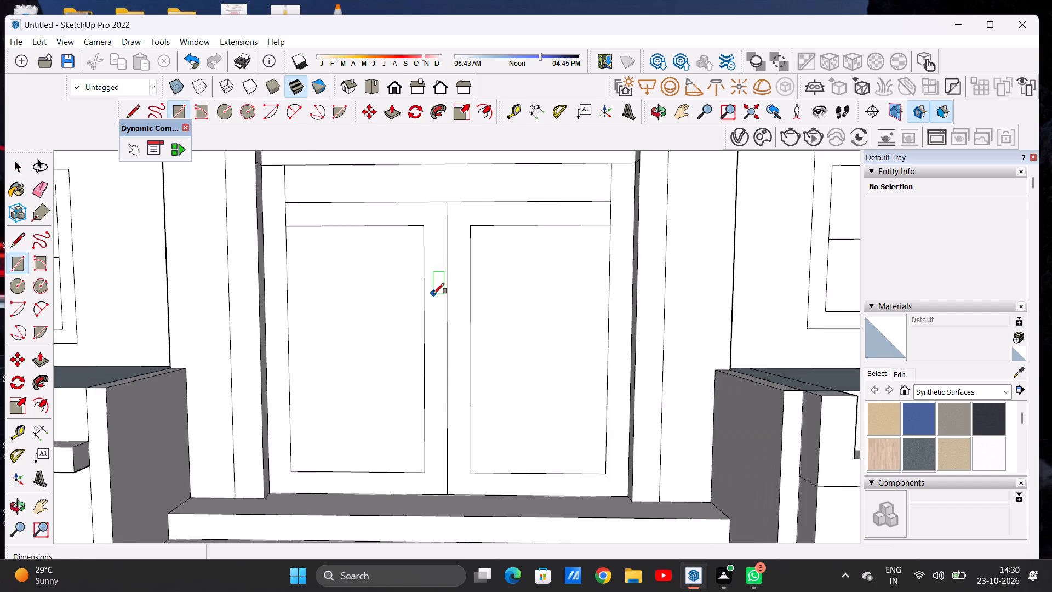
left_click(431, 294)
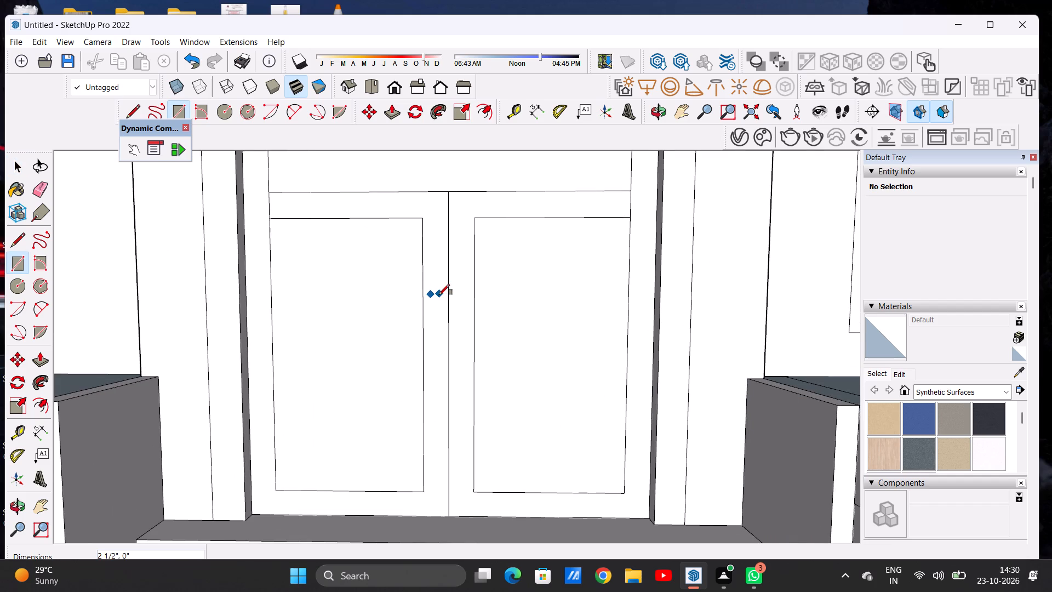
left_click(439, 295)
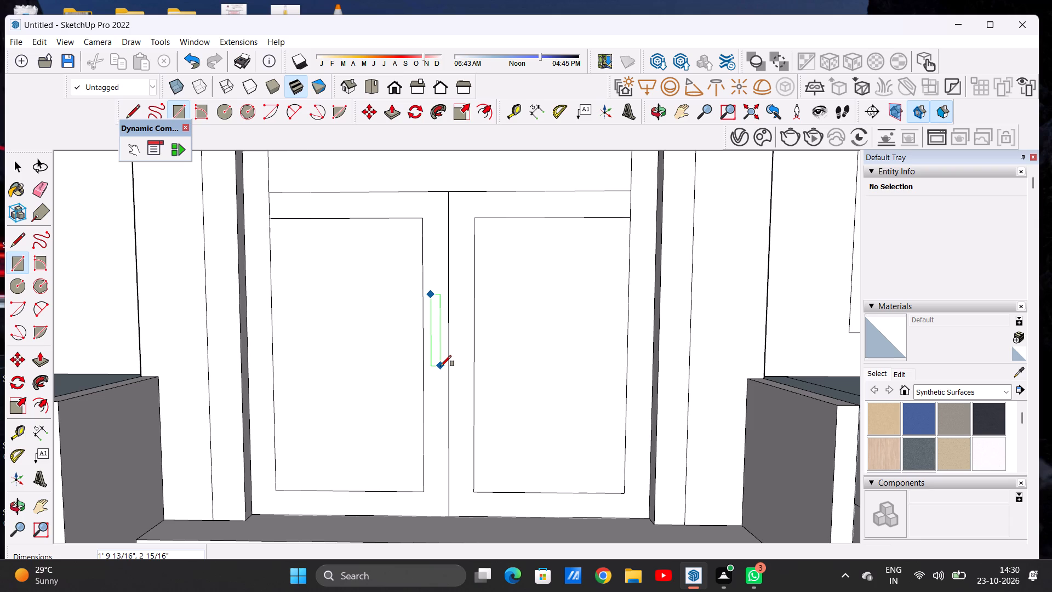
left_click(441, 366)
key("space")
Copy the handle rectangle about 8" horizontally onto the right door leaf, across the centre line.
scroll(414, 301, "down", 7)
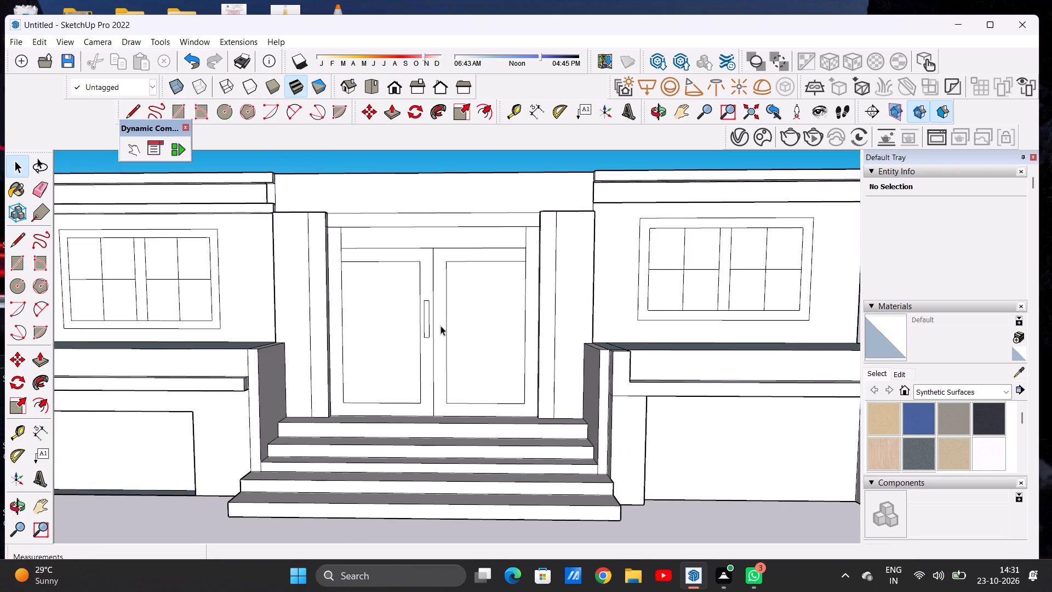
scroll(428, 339, "up", 6)
double_click(424, 326)
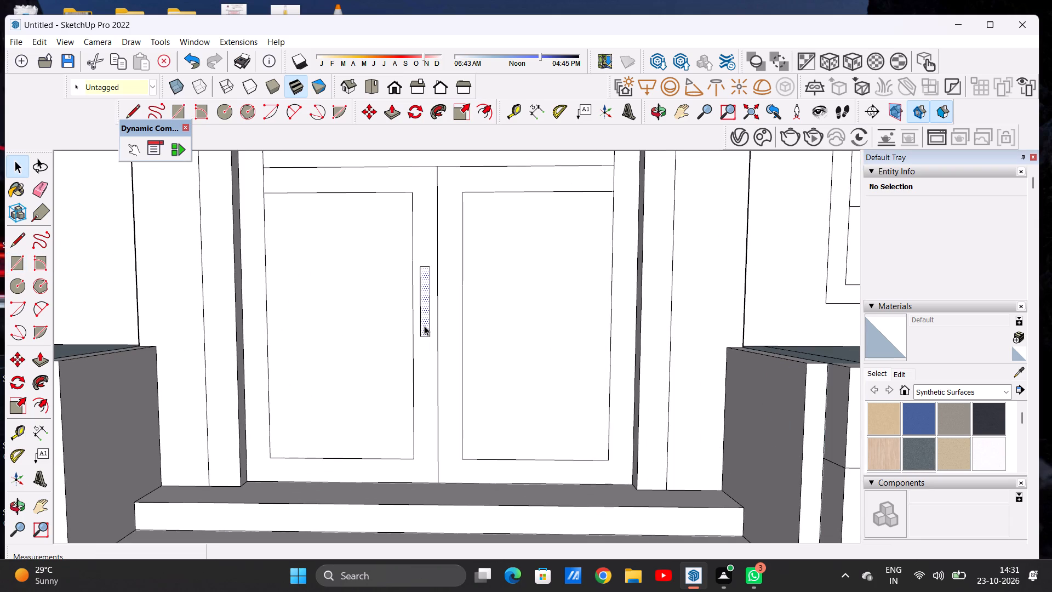
key("m")
left_click(432, 335)
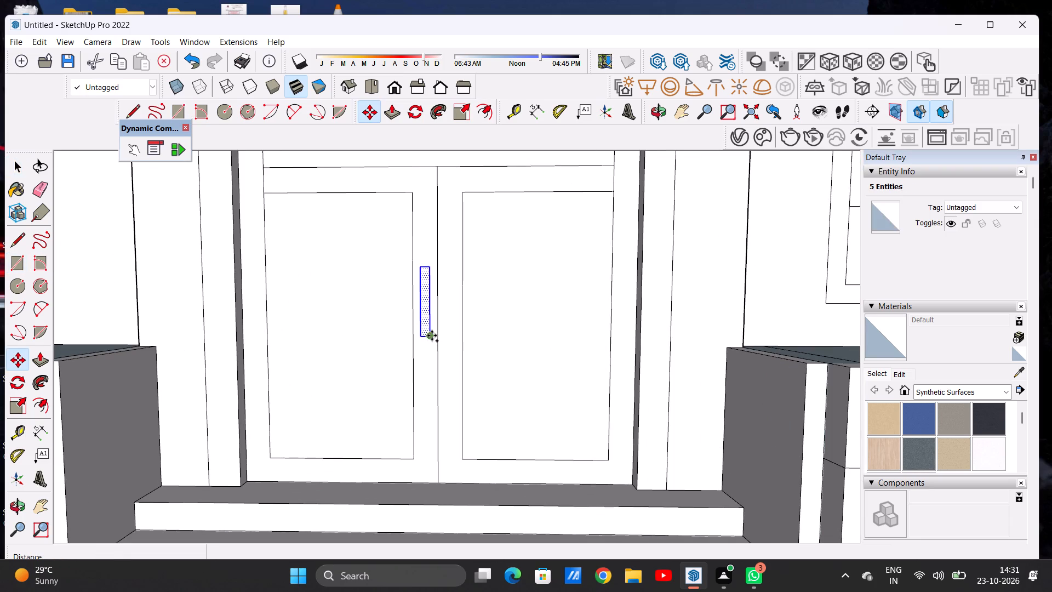
left_click(455, 336)
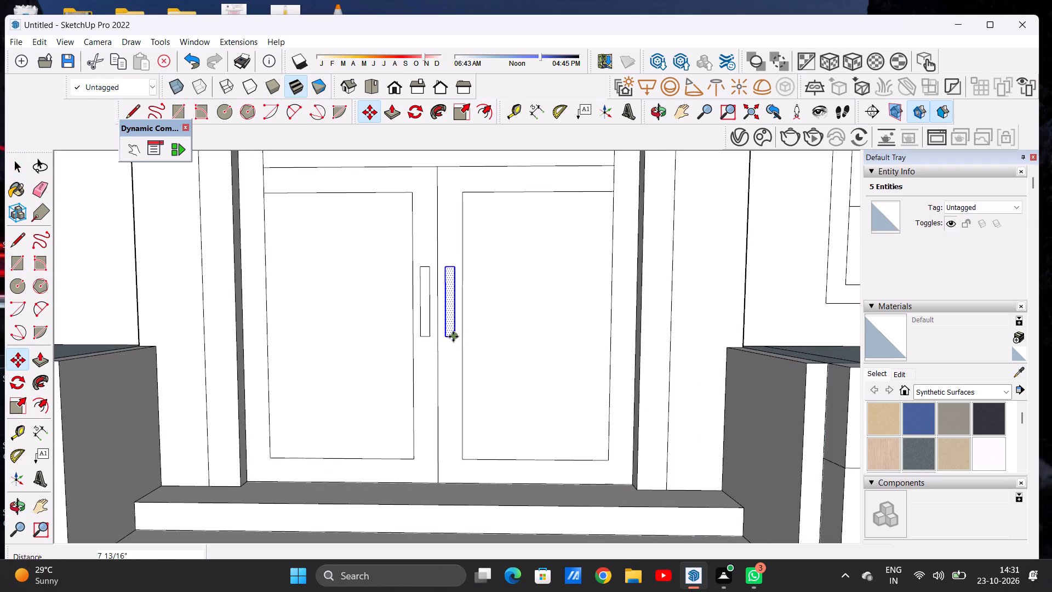
key("space")
scroll(439, 334, "down", 5)
scroll(439, 341, "up", 1)
scroll(439, 341, "down", 11)
left_click(481, 229)
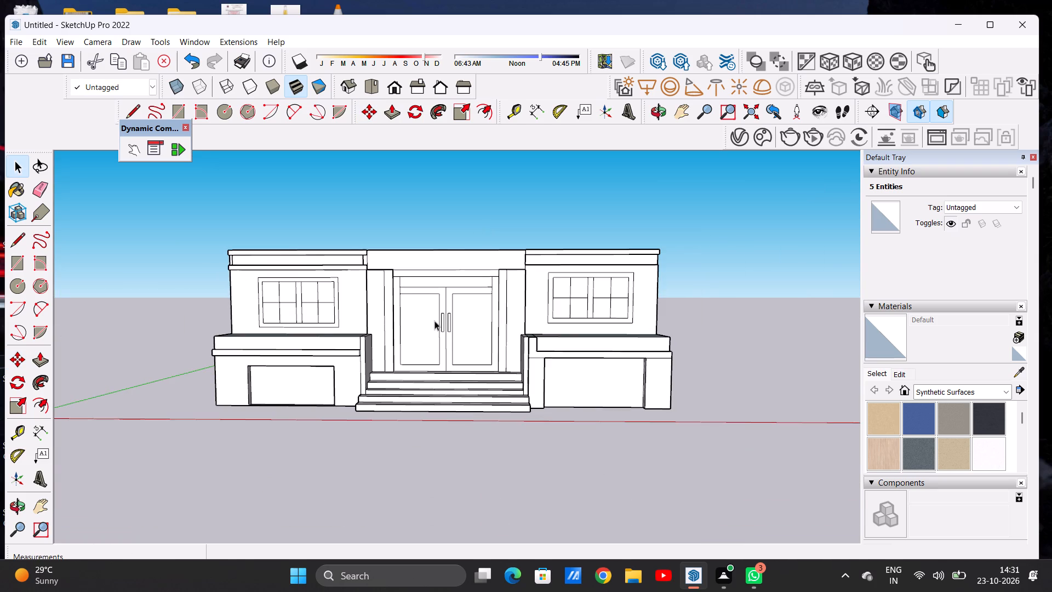
Examine the entrance with both door handles, the full facade and the roof from several angles.
scroll(434, 321, "up", 6)
middle_click_drag(449, 329, 248, 345)
middle_click_drag(277, 359, 431, 364)
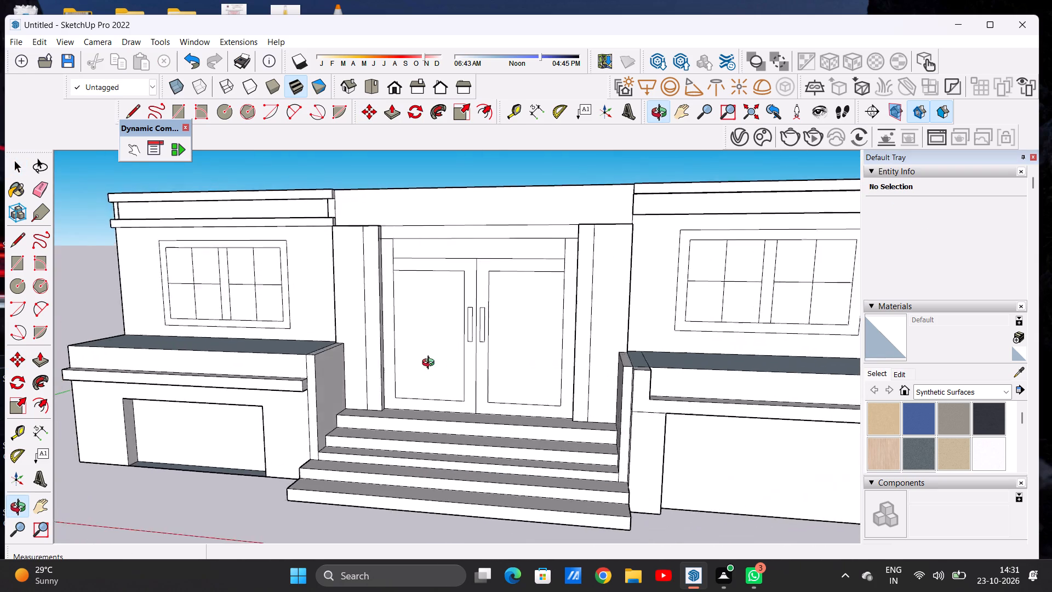
middle_click_drag(431, 364, 465, 366)
scroll(395, 369, "down", 10)
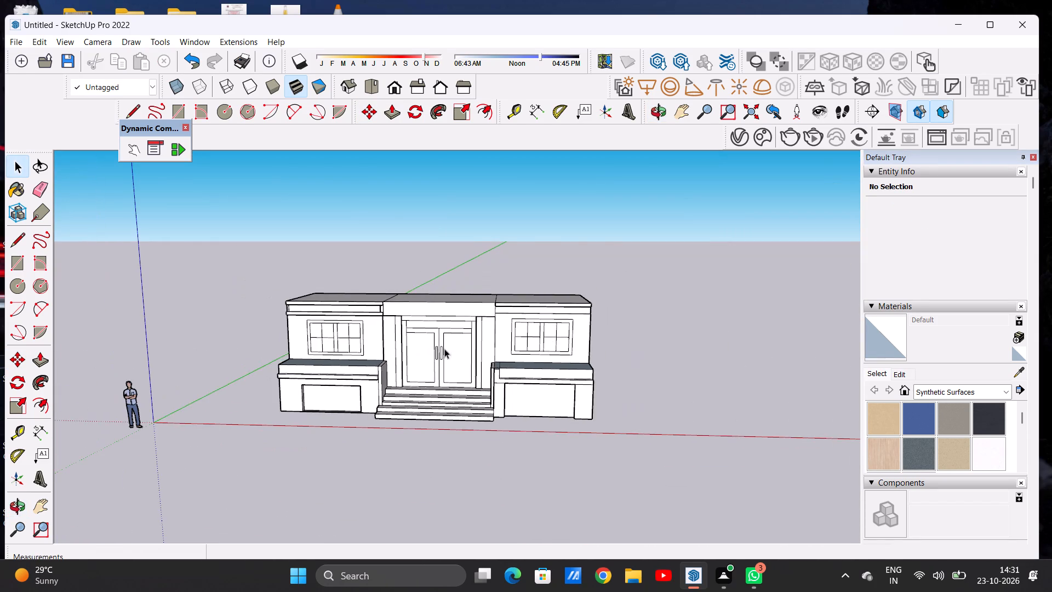
scroll(407, 269, "up", 6)
middle_click_drag(426, 291, 449, 310)
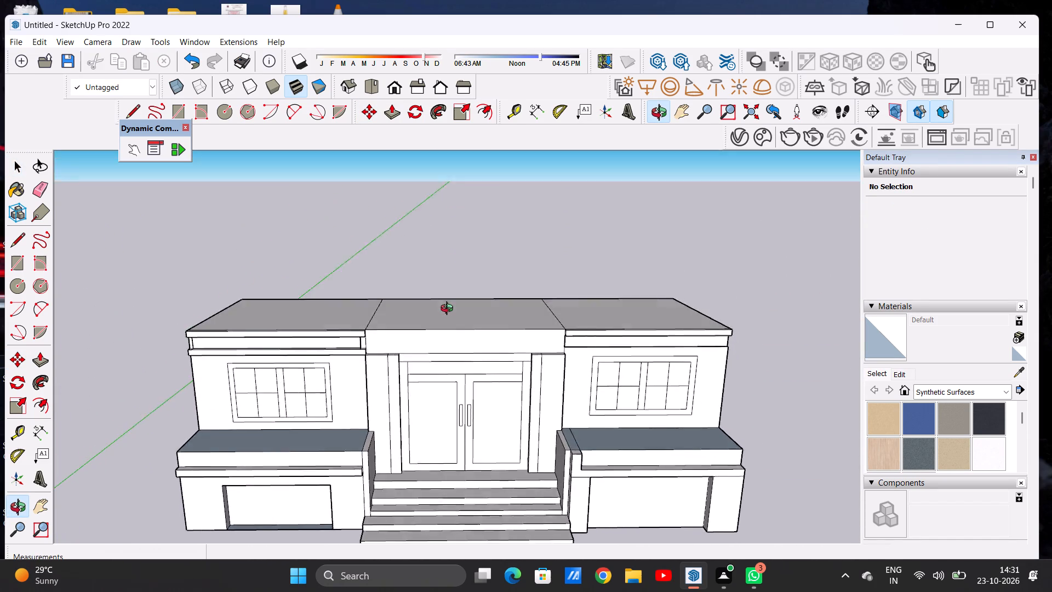
middle_click_drag(449, 310, 437, 430)
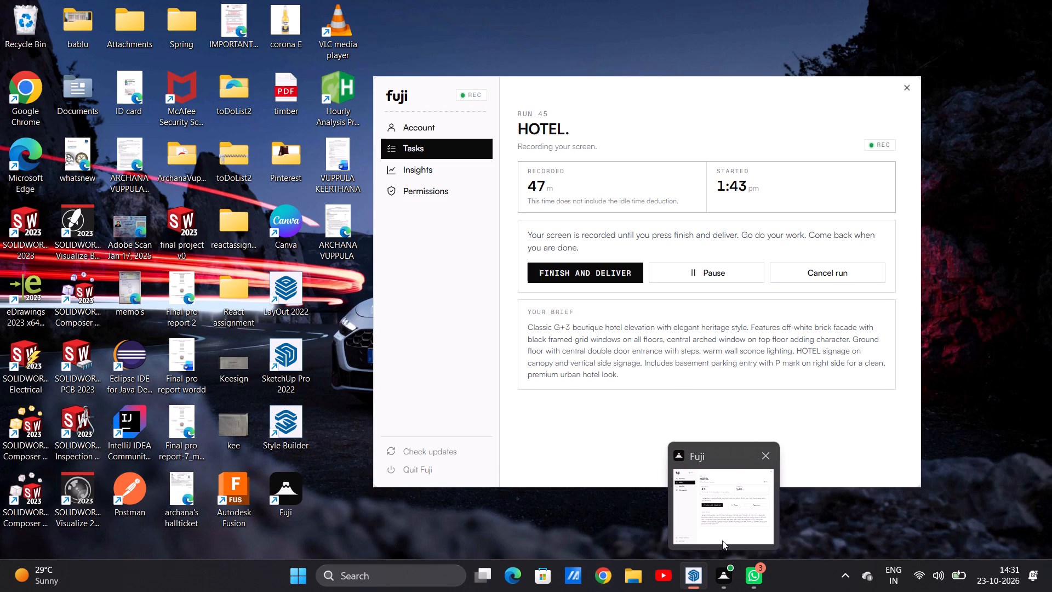
left_click(676, 516)
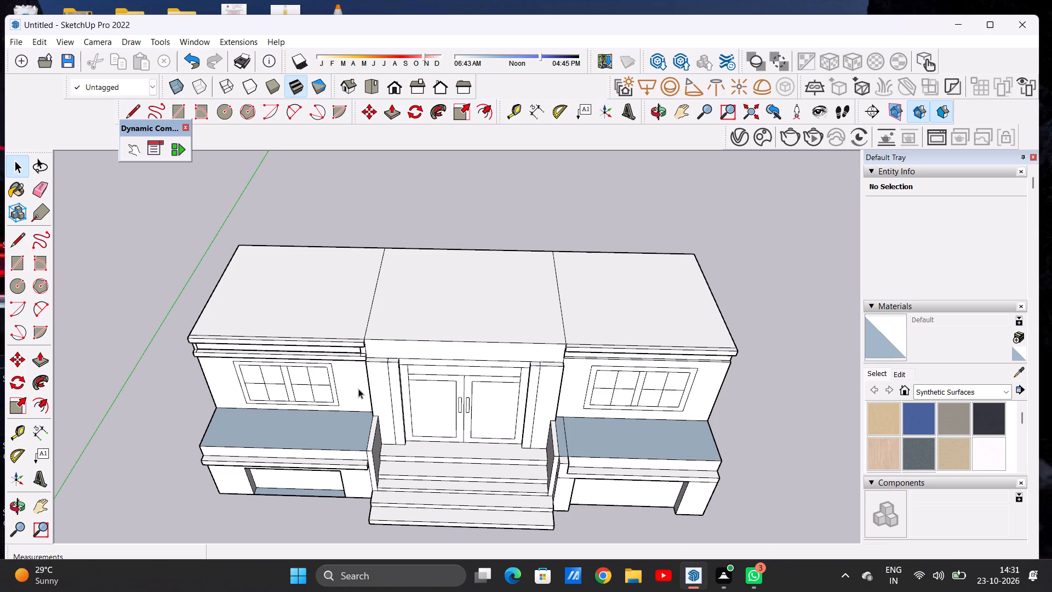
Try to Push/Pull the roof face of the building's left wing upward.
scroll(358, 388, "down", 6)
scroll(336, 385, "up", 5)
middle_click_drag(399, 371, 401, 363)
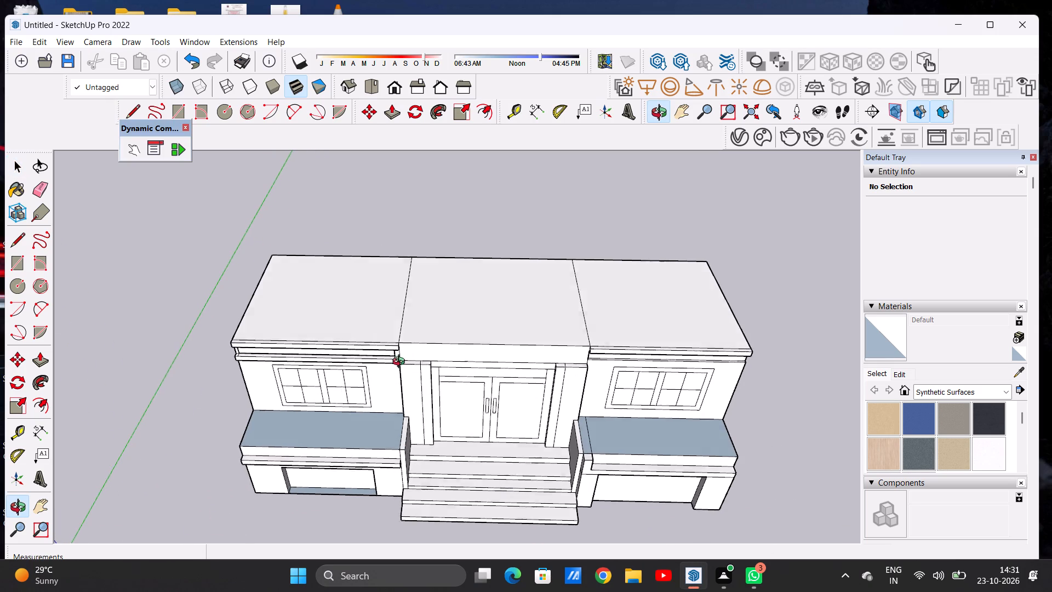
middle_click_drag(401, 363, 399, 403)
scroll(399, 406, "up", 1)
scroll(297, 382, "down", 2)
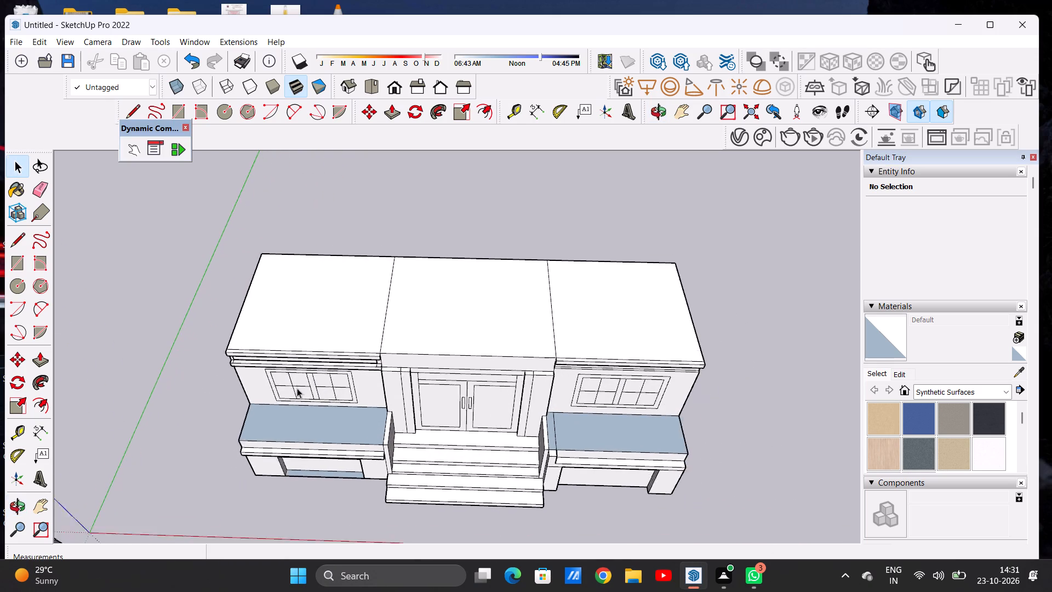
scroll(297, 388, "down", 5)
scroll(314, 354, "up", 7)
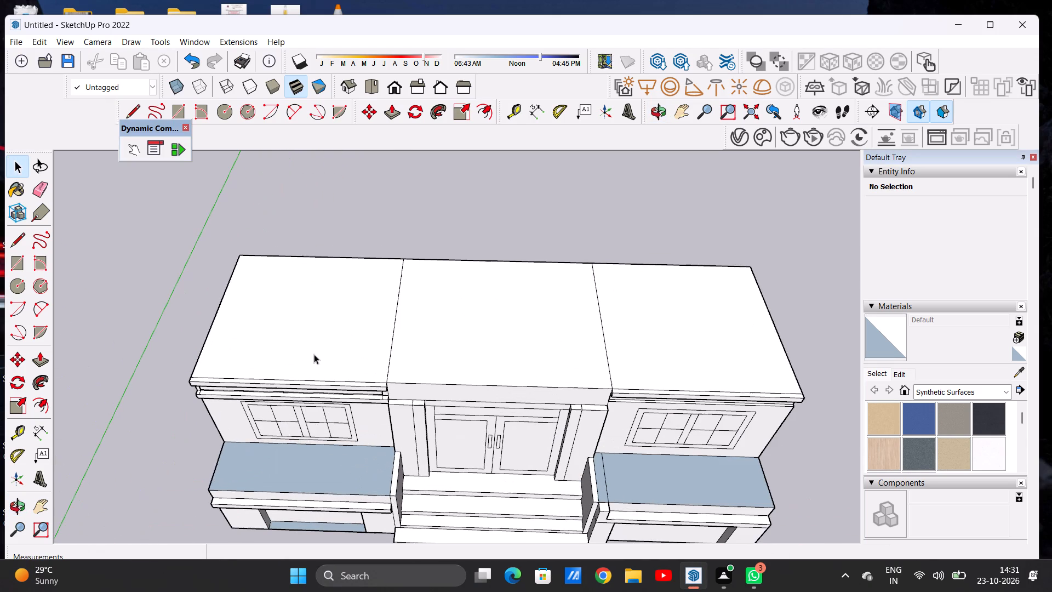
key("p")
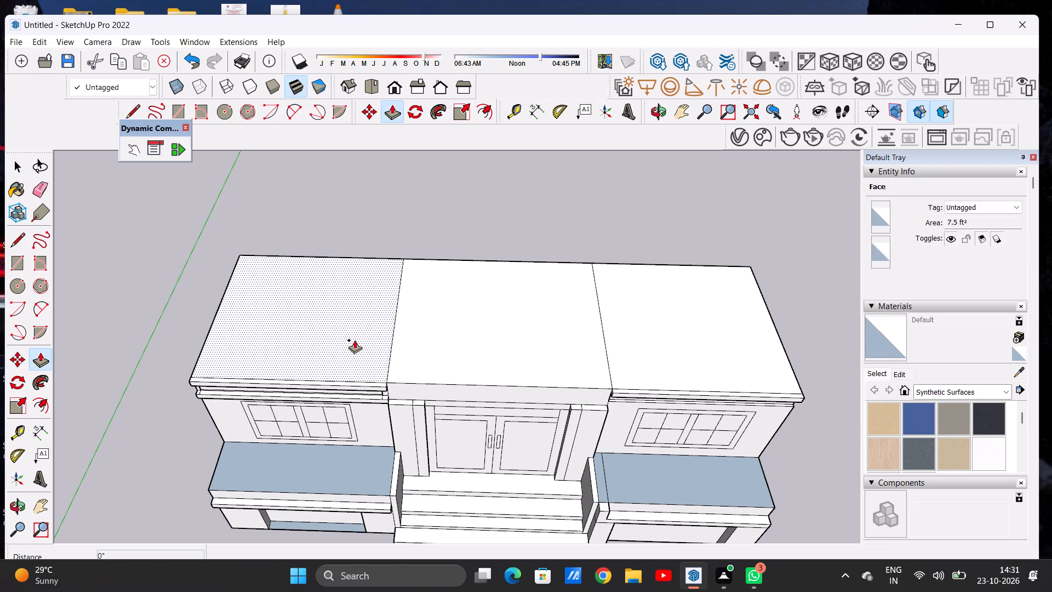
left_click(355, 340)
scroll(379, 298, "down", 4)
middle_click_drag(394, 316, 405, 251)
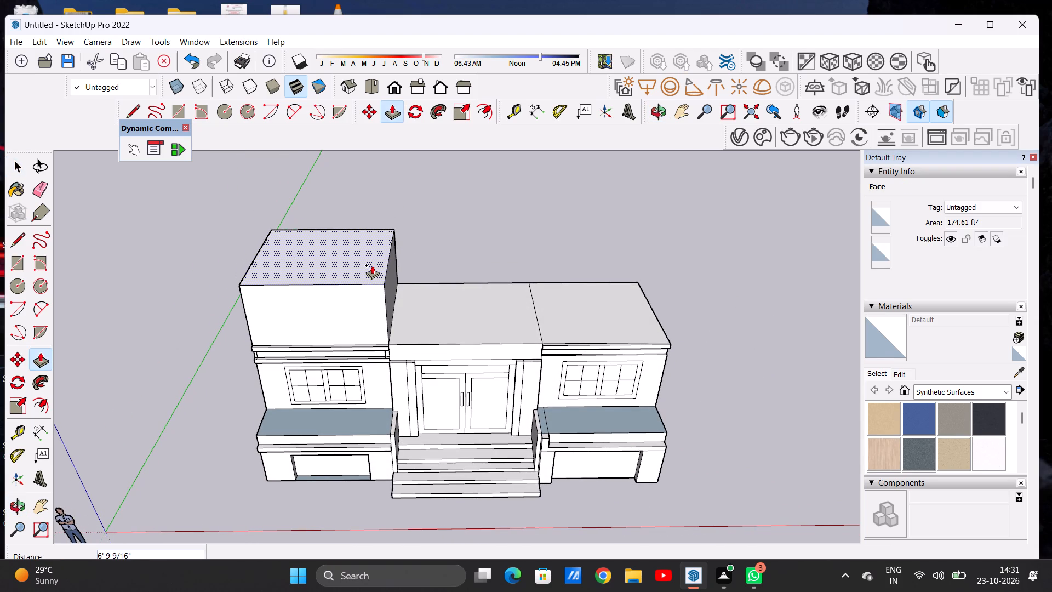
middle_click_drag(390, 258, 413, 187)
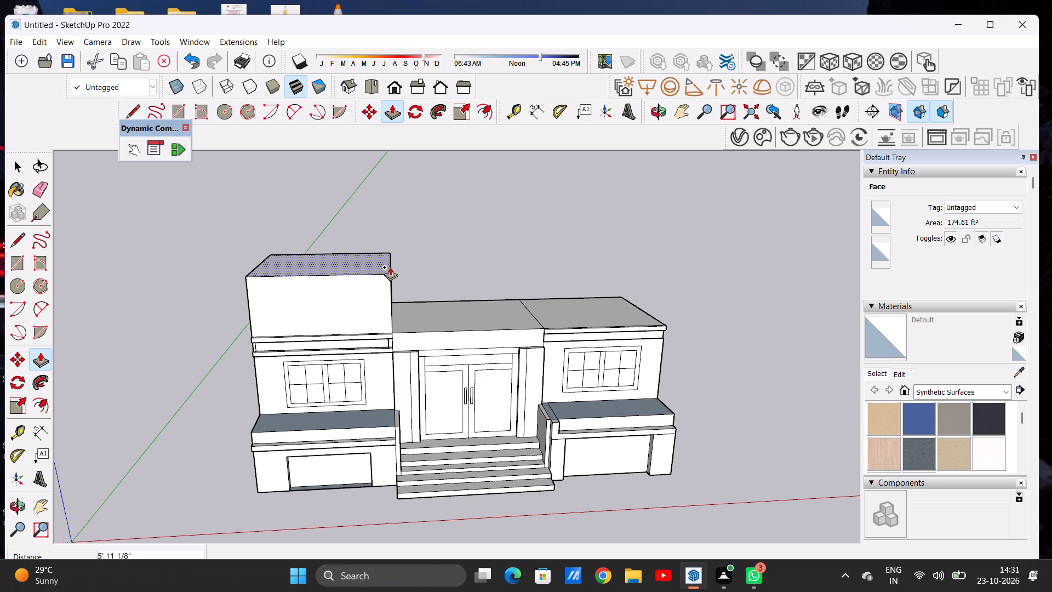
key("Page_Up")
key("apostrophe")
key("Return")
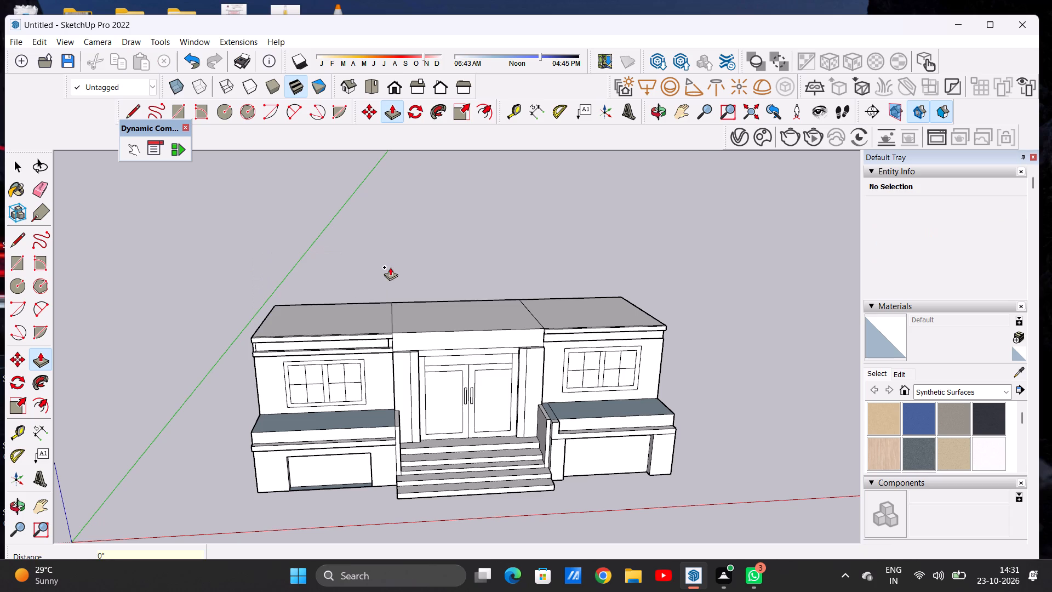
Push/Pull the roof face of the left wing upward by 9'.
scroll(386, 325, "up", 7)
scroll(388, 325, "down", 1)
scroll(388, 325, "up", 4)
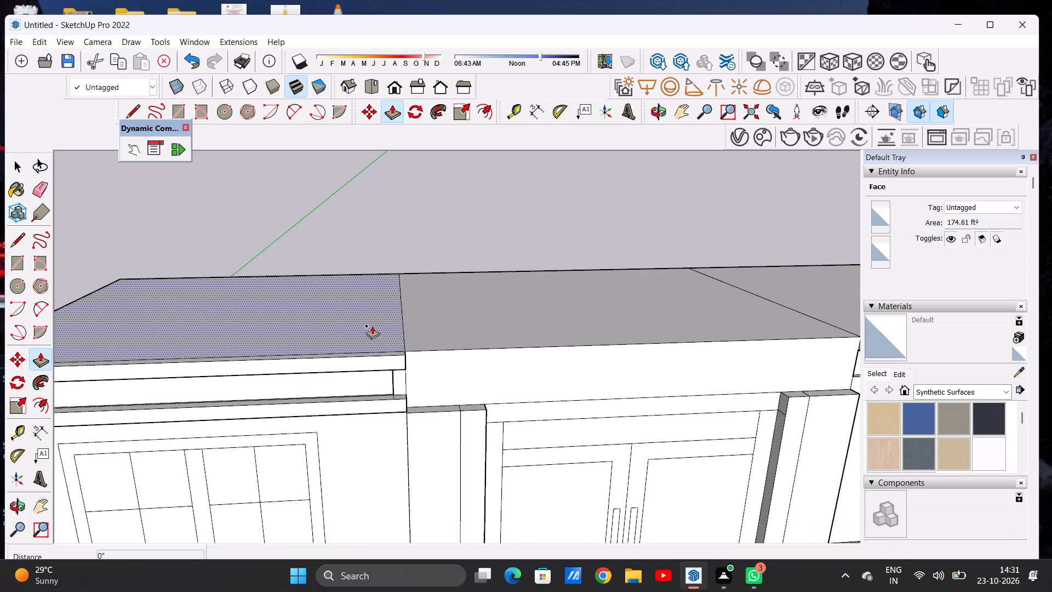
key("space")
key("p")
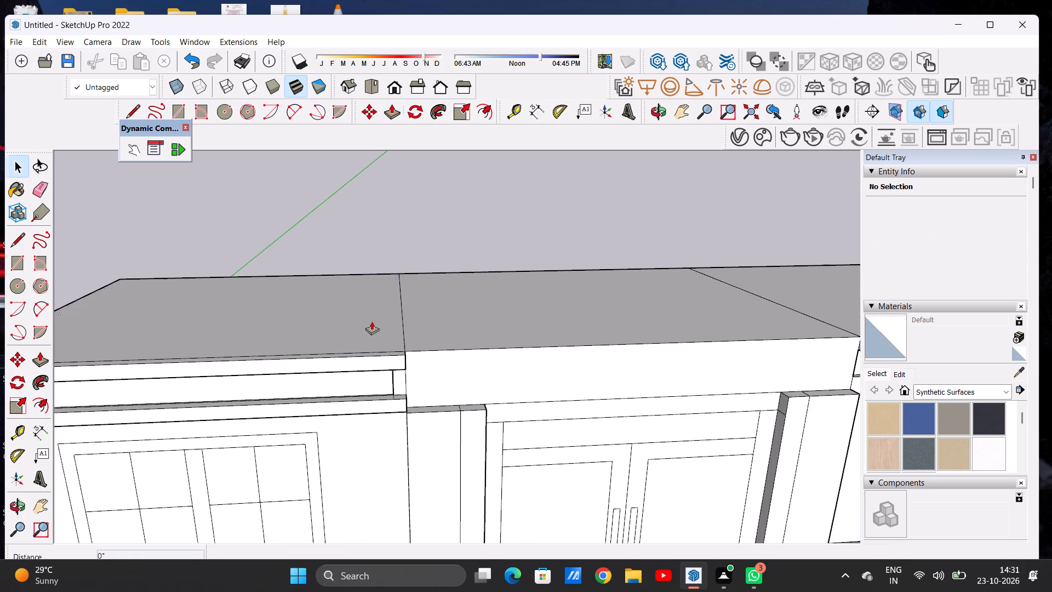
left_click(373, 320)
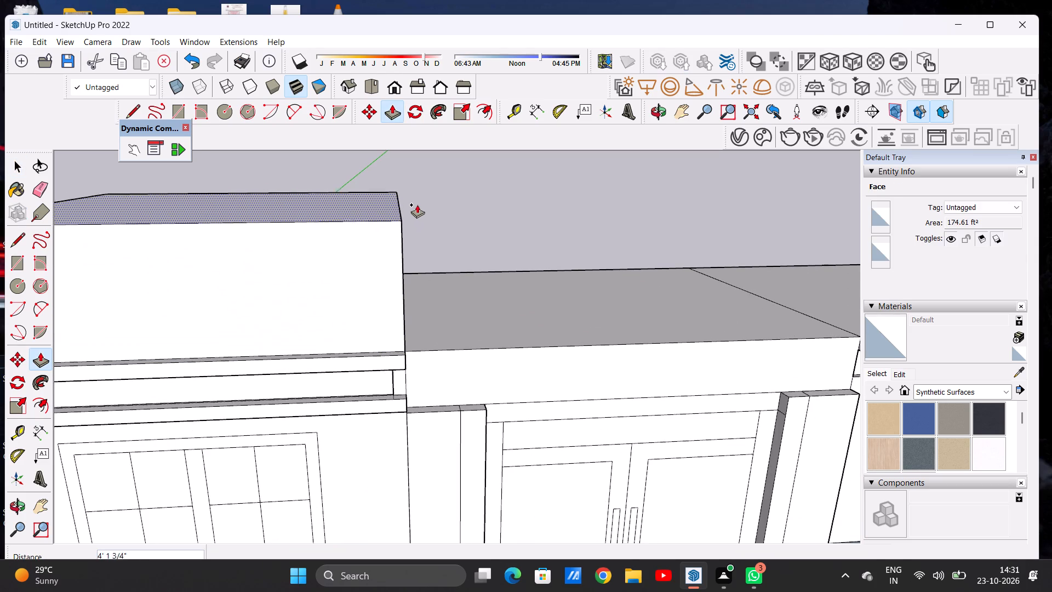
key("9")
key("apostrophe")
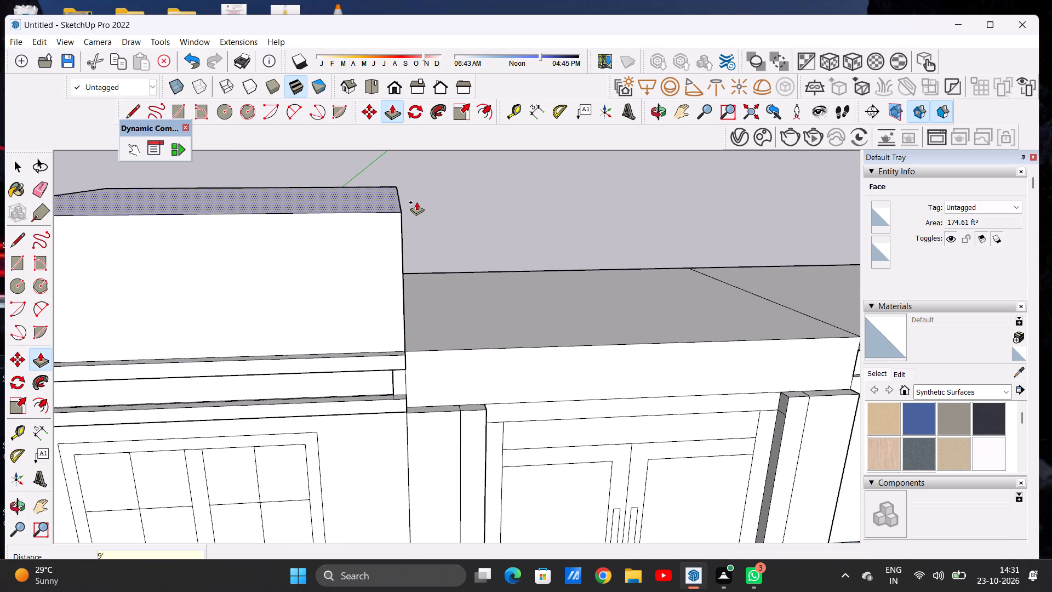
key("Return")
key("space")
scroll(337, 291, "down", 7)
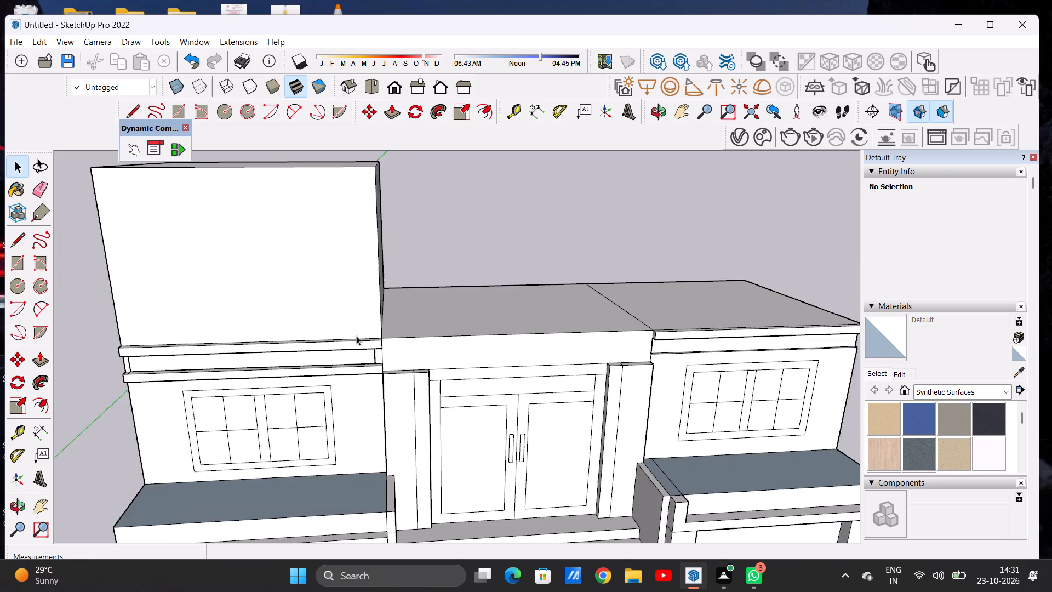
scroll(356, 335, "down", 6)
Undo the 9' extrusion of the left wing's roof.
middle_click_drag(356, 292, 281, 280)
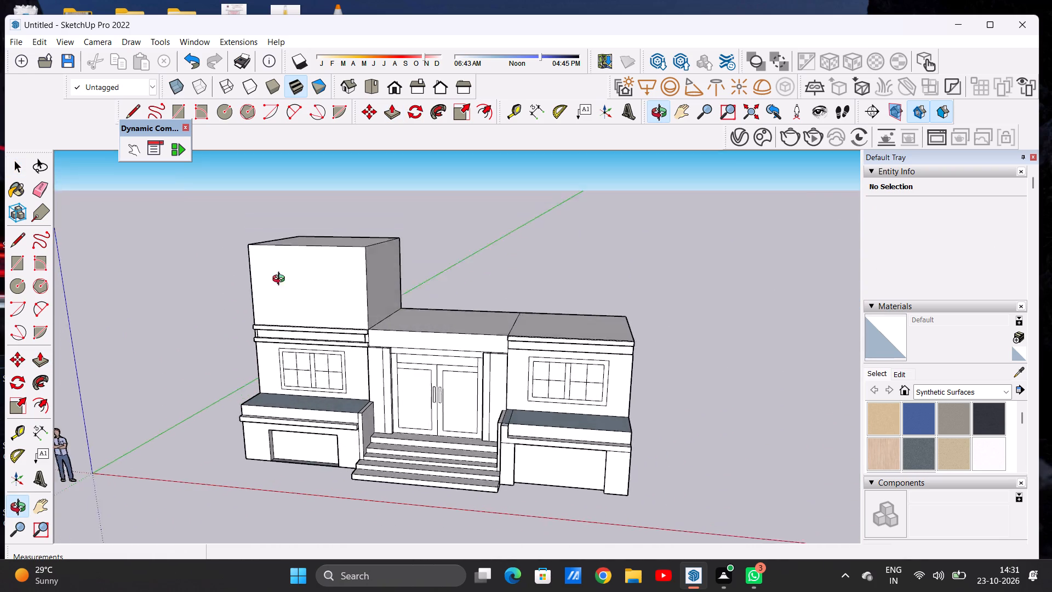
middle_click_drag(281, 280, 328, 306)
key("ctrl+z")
Push/Pull the roof face of the left wing upward by 6'.
scroll(334, 303, "up", 1)
scroll(334, 305, "down", 1)
scroll(336, 311, "up", 6)
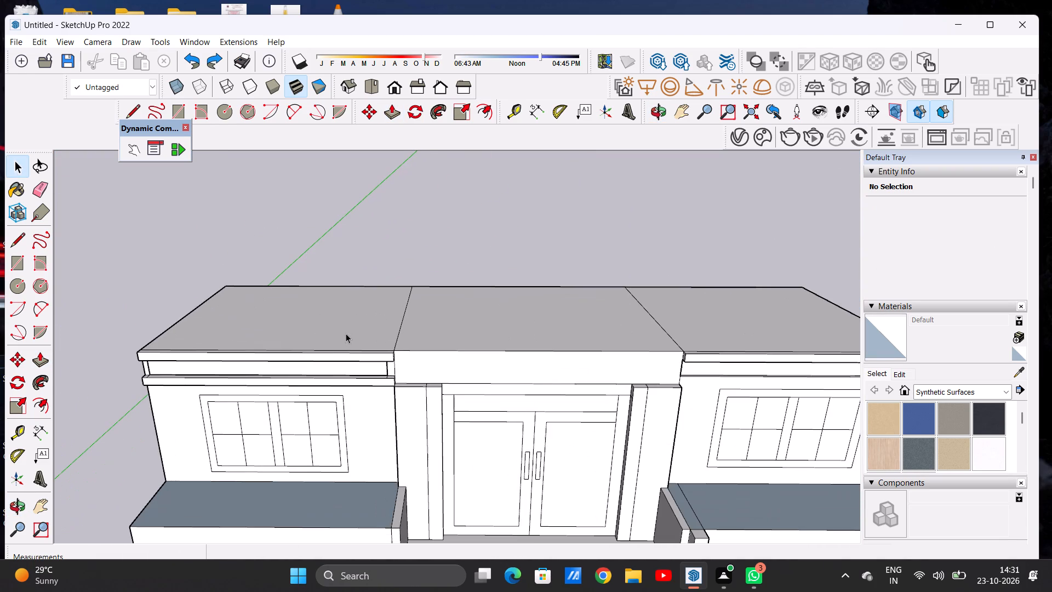
key("p")
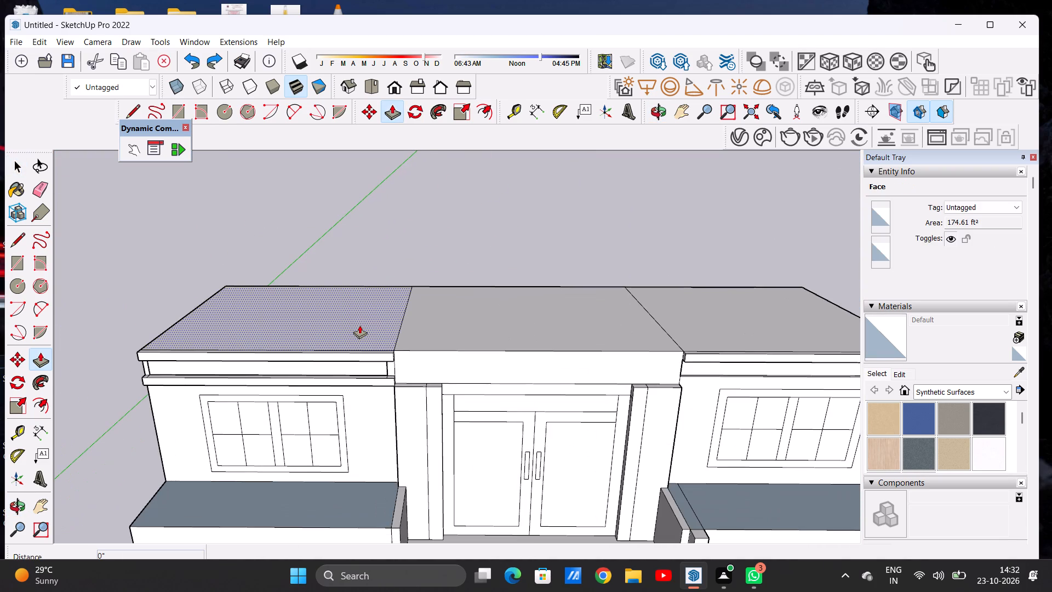
left_click(359, 325)
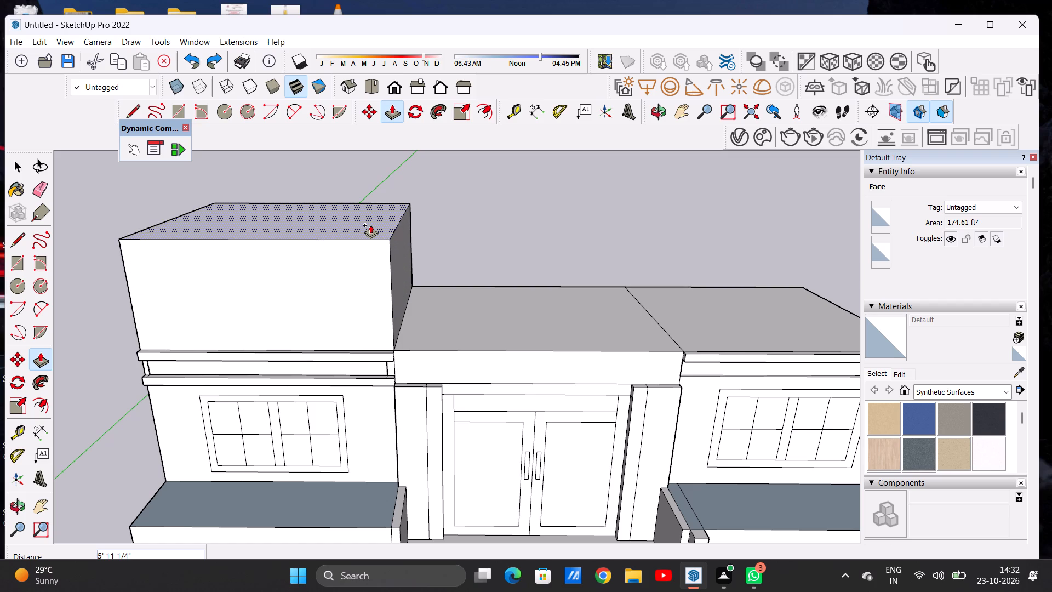
type("6'")
key("Return")
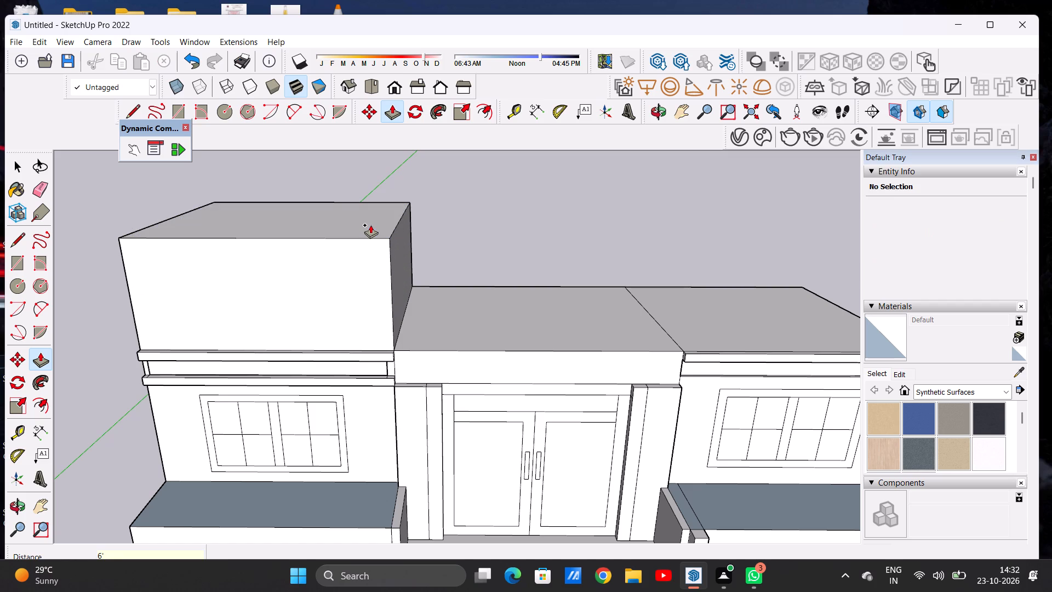
Push/Pull the roof face of the left wing upward by a further 1'.
key("space")
scroll(370, 225, "down", 5)
middle_click_drag(387, 270, 423, 206)
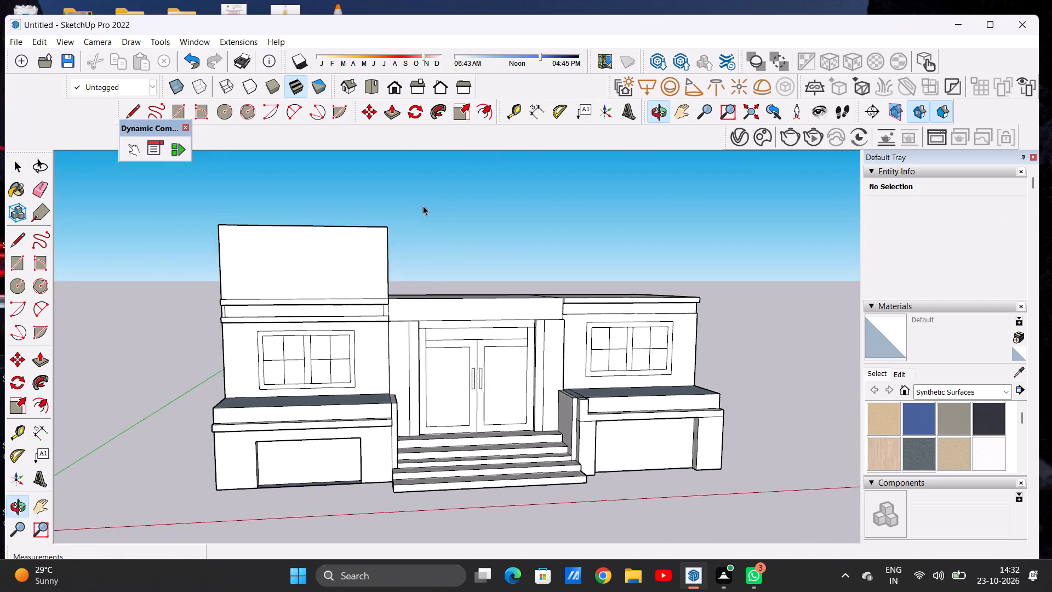
middle_click_drag(423, 206, 424, 206)
middle_click_drag(407, 214, 388, 223)
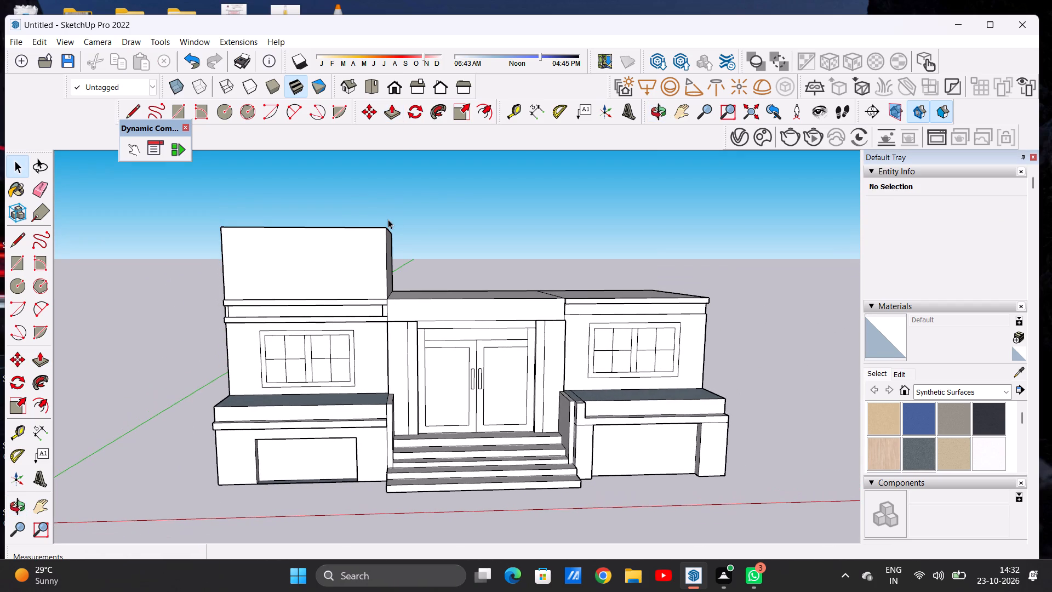
scroll(345, 322, "down", 4)
scroll(349, 283, "up", 7)
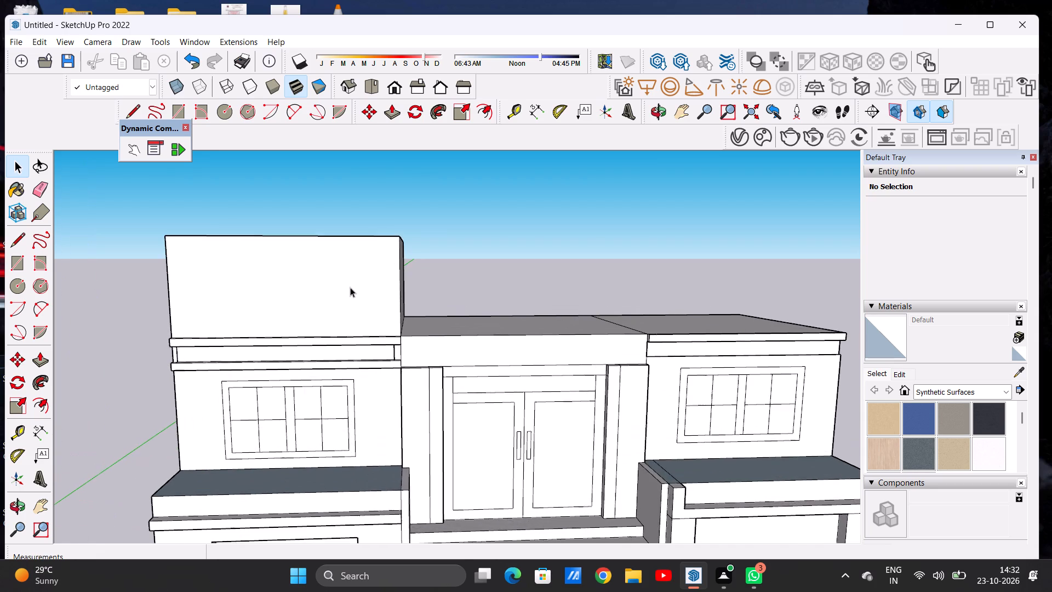
middle_click_drag(335, 304, 299, 378)
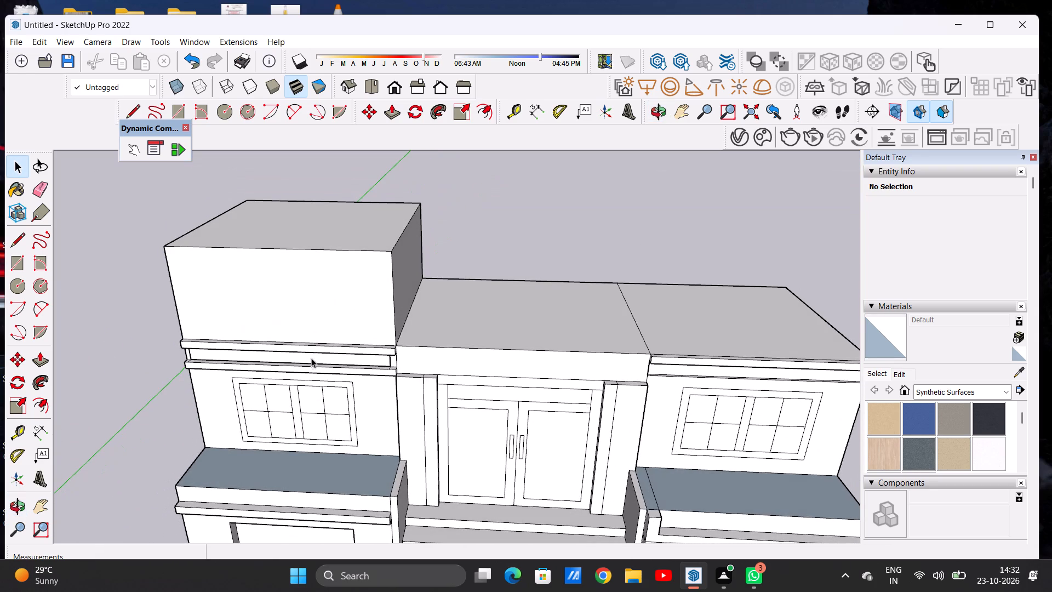
key("p")
left_click(374, 235)
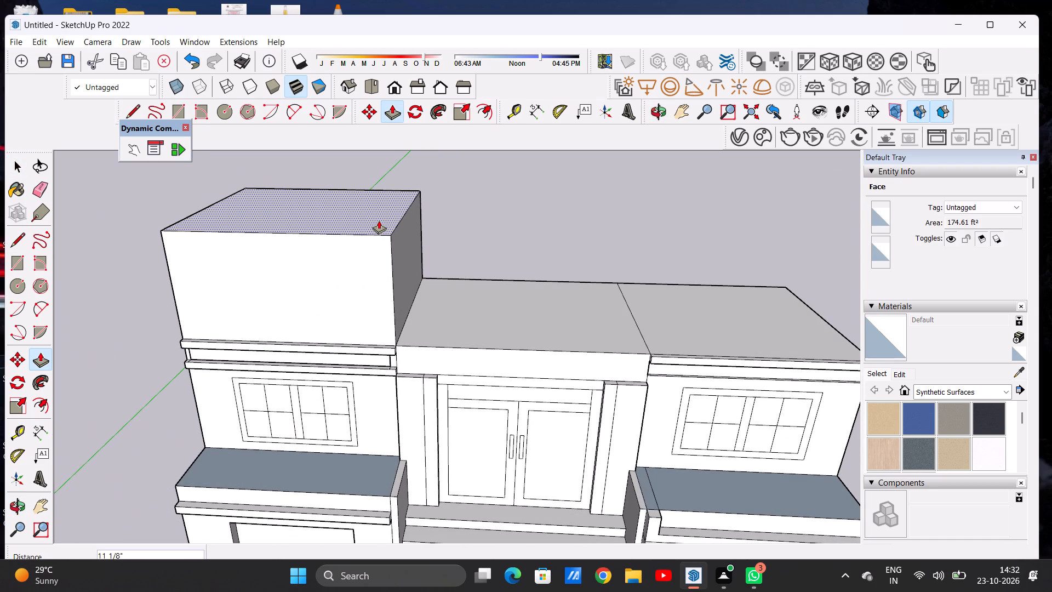
key("1")
key("apostrophe")
key("Return")
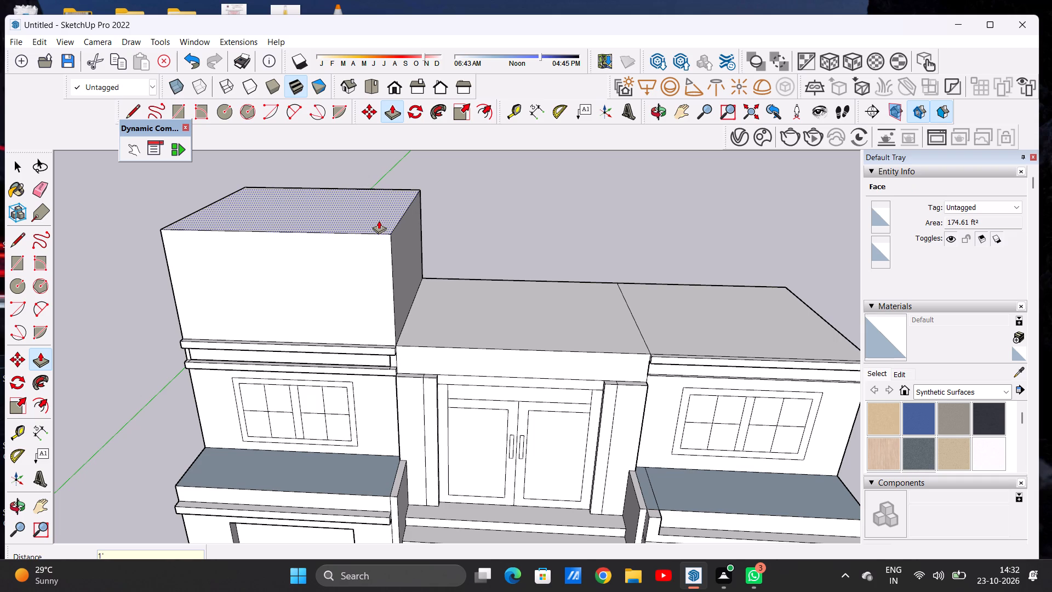
key("space")
Examine the overall building massing with the raised left wing from several distances and angles.
scroll(339, 305, "down", 5)
middle_click_drag(477, 258, 508, 197)
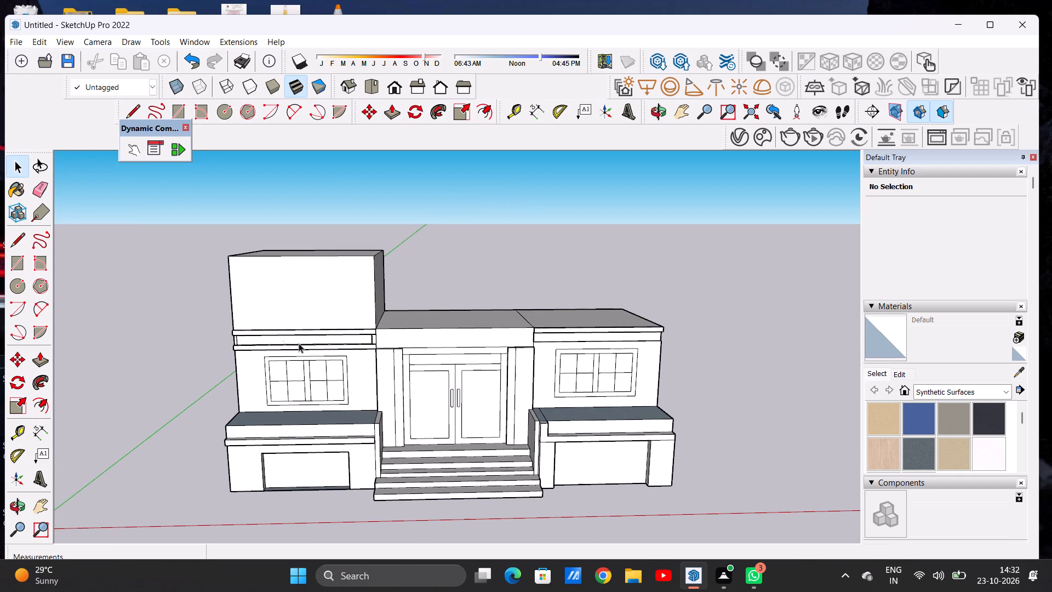
scroll(375, 337, "down", 5)
middle_click_drag(404, 318, 408, 348)
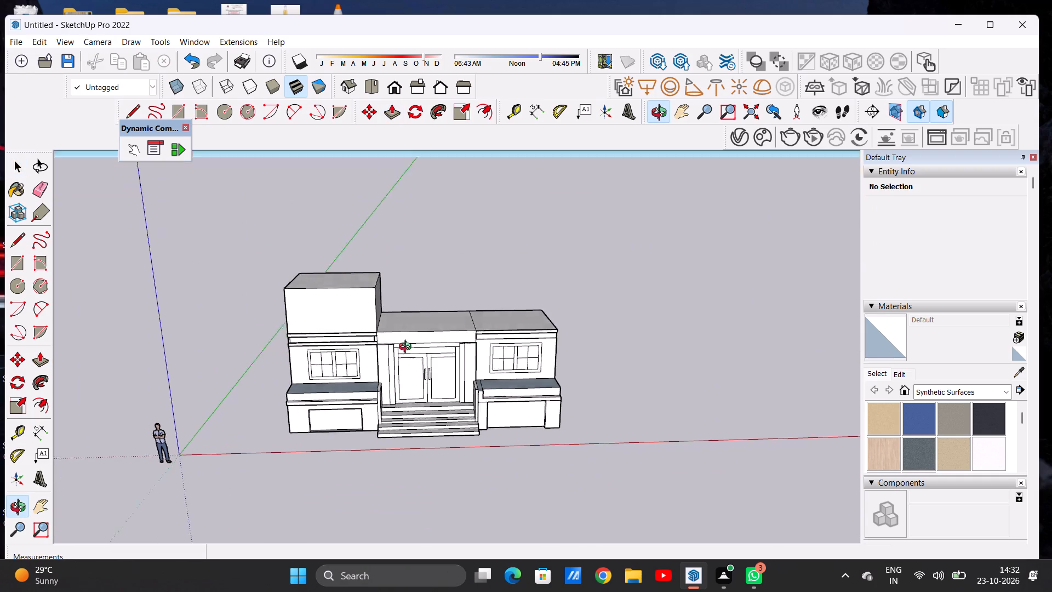
middle_click_drag(408, 348, 414, 325)
middle_click_drag(414, 320, 416, 289)
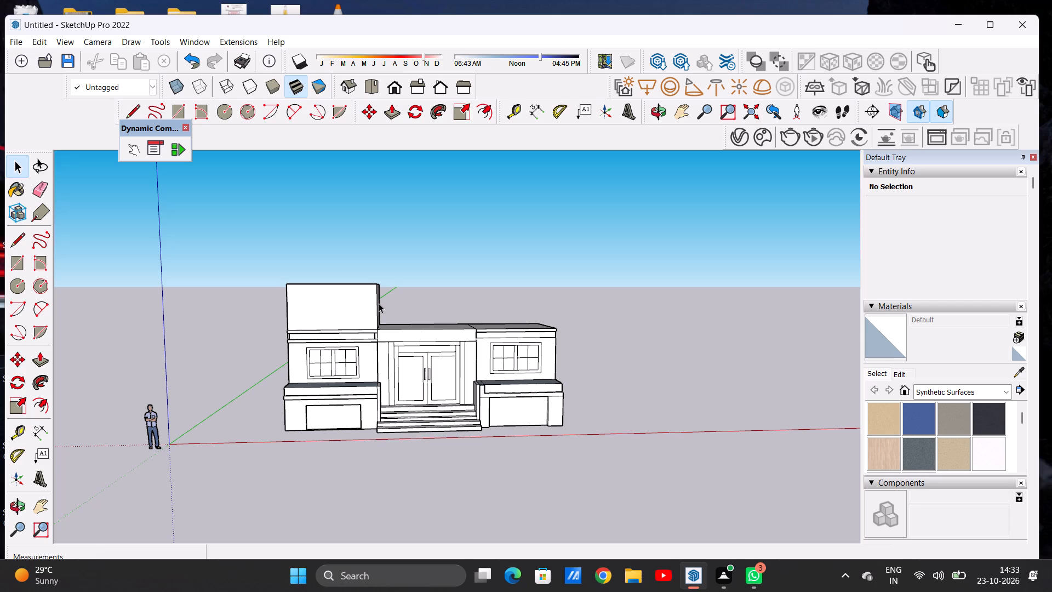
scroll(288, 331, "down", 7)
scroll(311, 319, "up", 3)
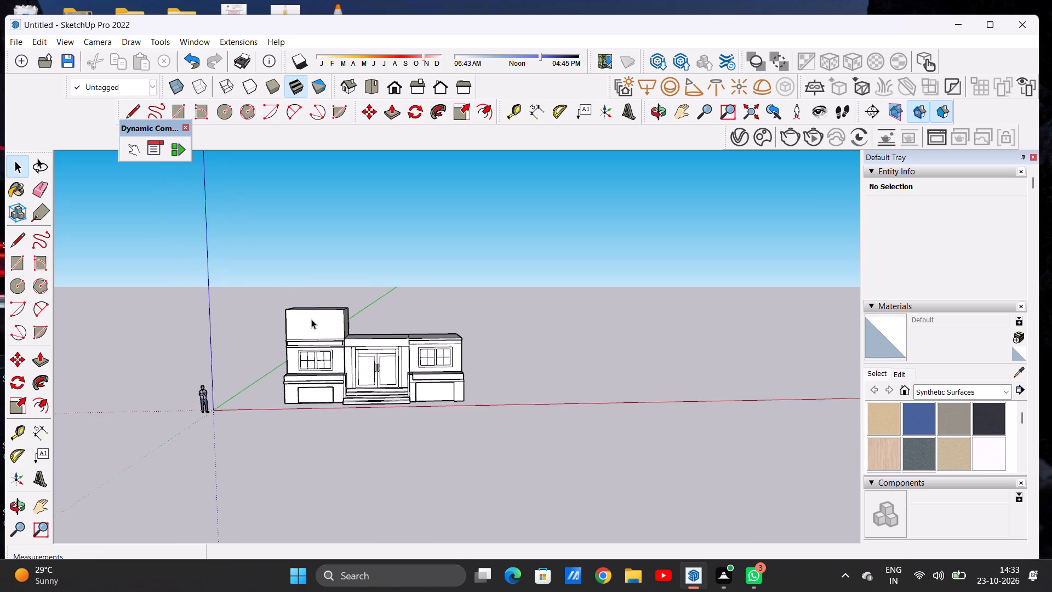
scroll(311, 319, "up", 3)
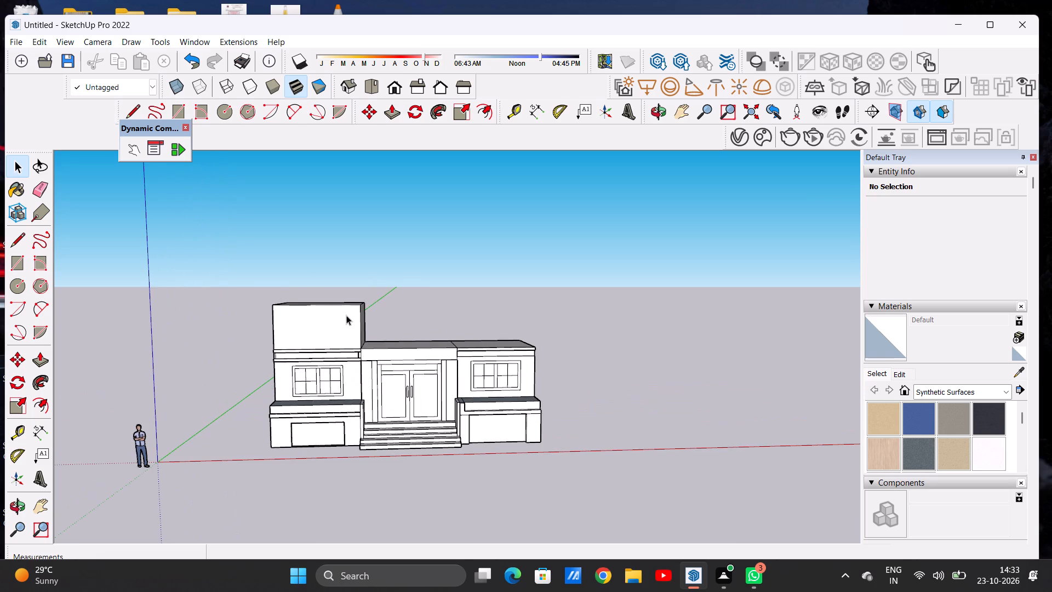
middle_click_drag(357, 326, 363, 308)
scroll(298, 327, "up", 5)
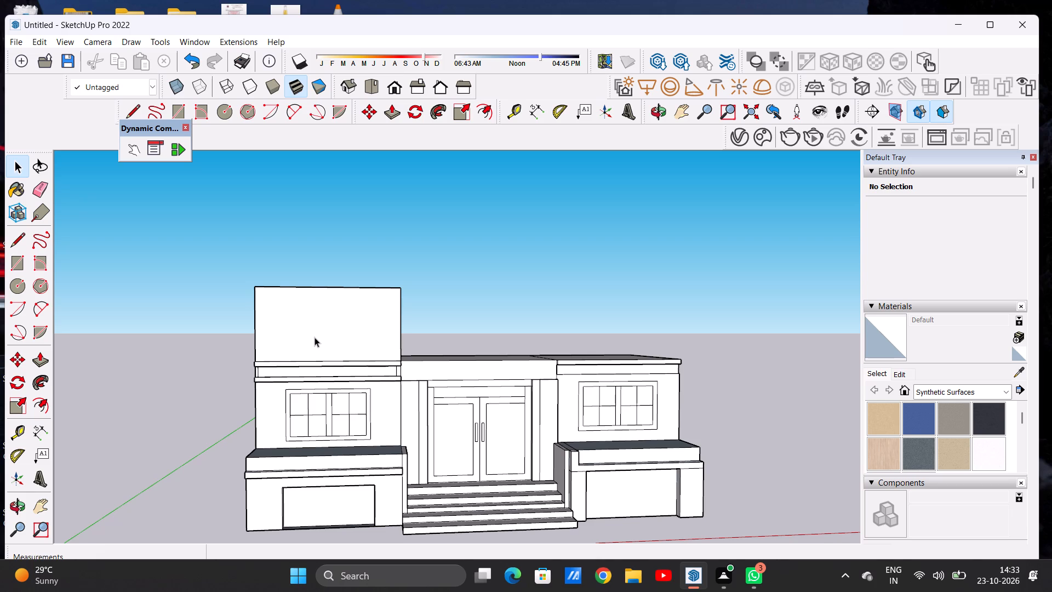
Draw a window rectangle about 7' 4" by 5' 1 1/2" on the front wall of the left wing's upper floor.
key("r")
scroll(300, 324, "up", 2)
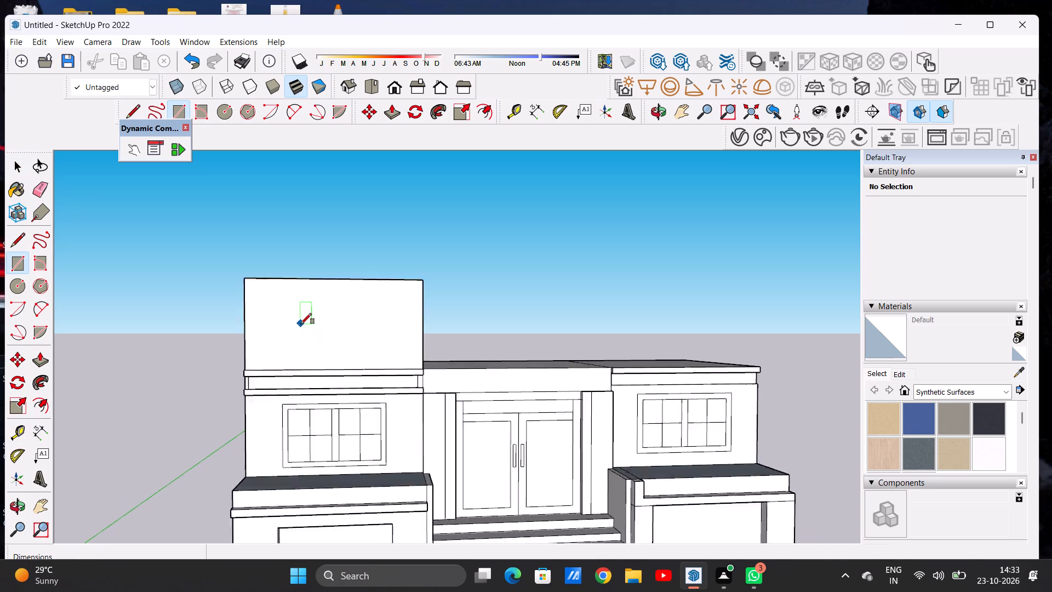
scroll(301, 324, "up", 2)
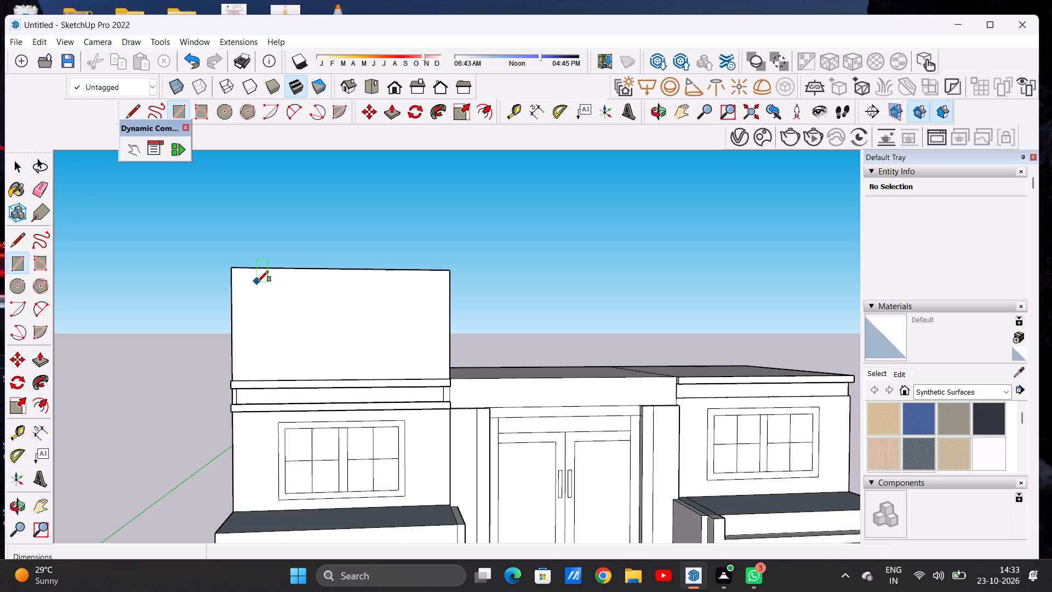
left_click(262, 281)
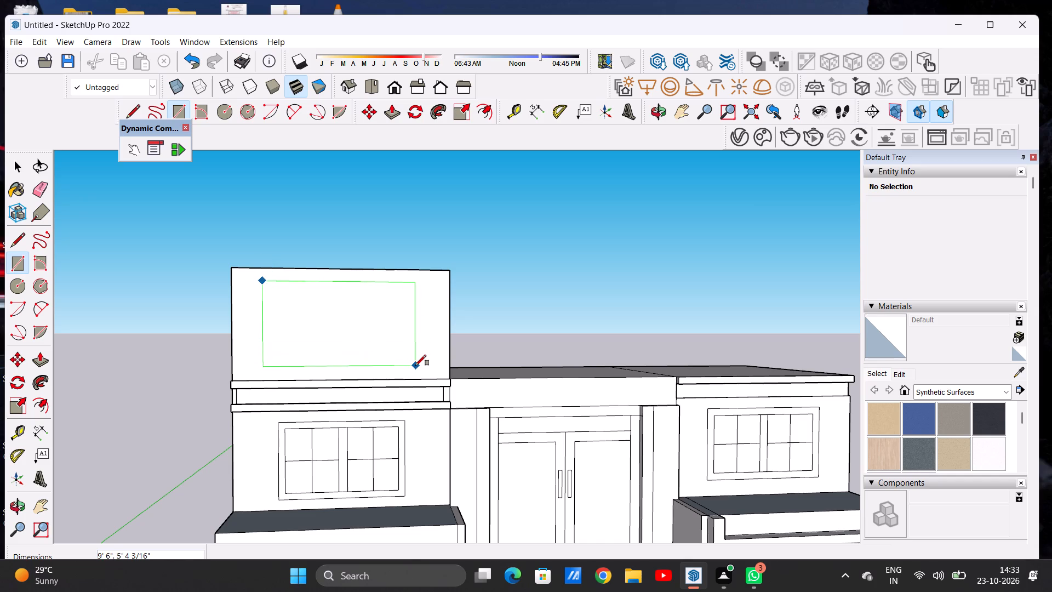
left_click(381, 362)
key("space")
Move the window rectangle horizontally along the upper-floor wall so it lines up with the window below.
double_click(333, 334)
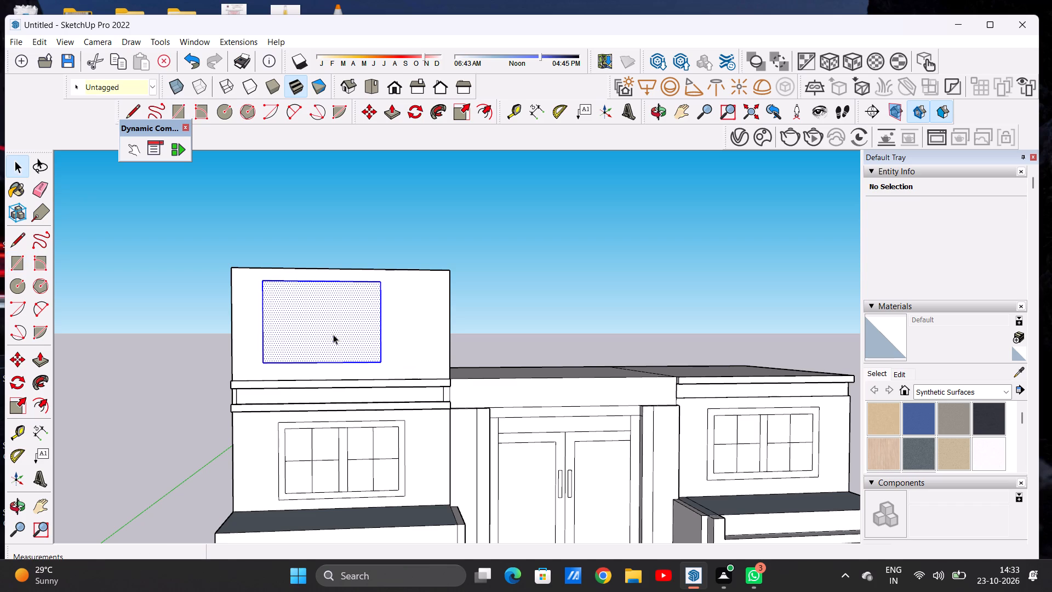
key("m")
left_click(380, 361)
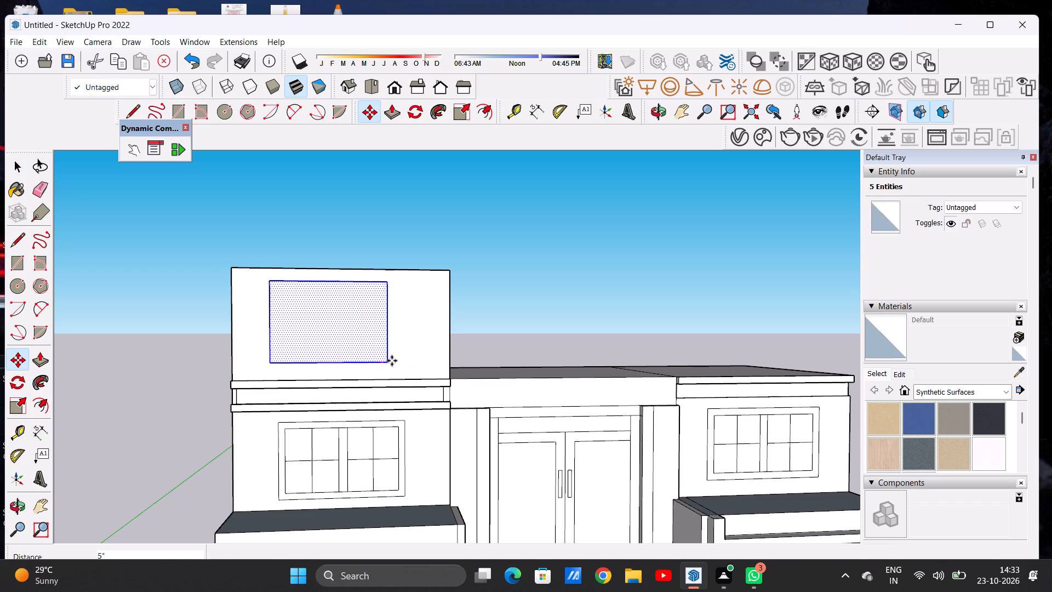
left_click(393, 361)
key("space")
left_click(379, 210)
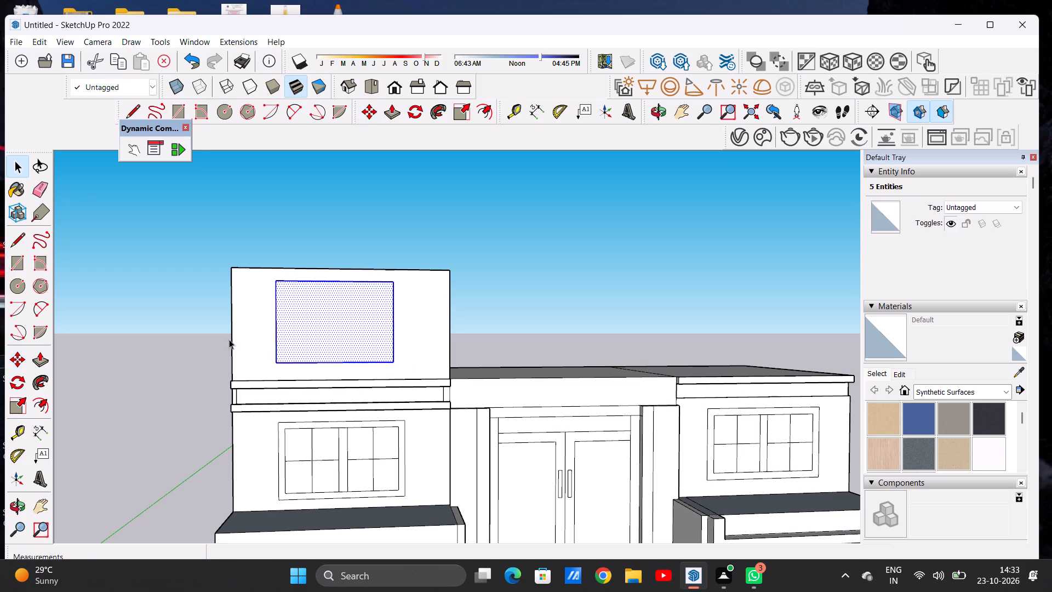
Compare the upper-floor window rectangle with the window below, including from the standard front view.
scroll(224, 352, "down", 6)
scroll(291, 332, "up", 7)
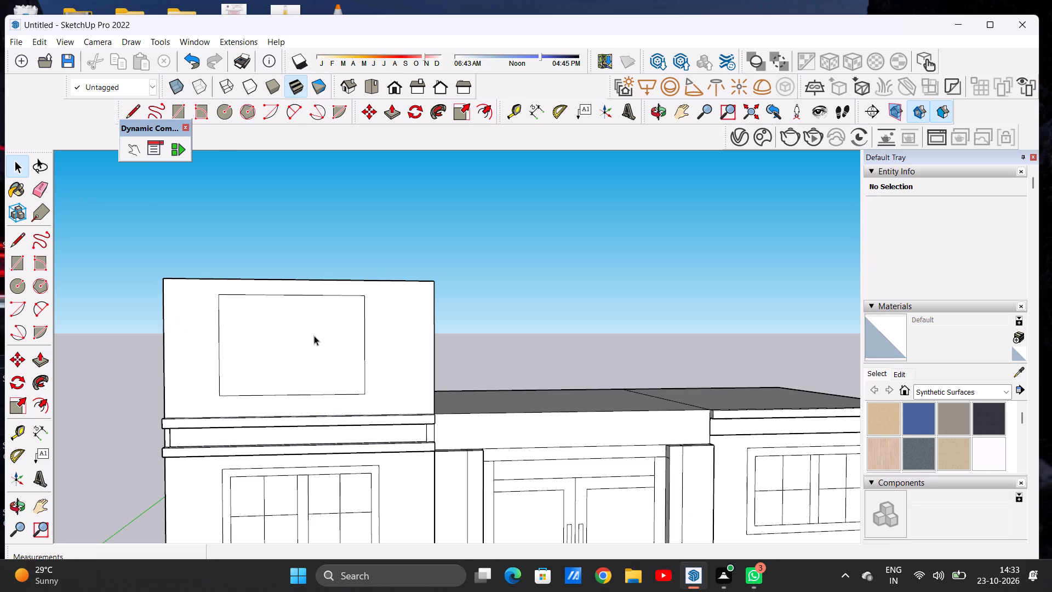
scroll(314, 335, "down", 3)
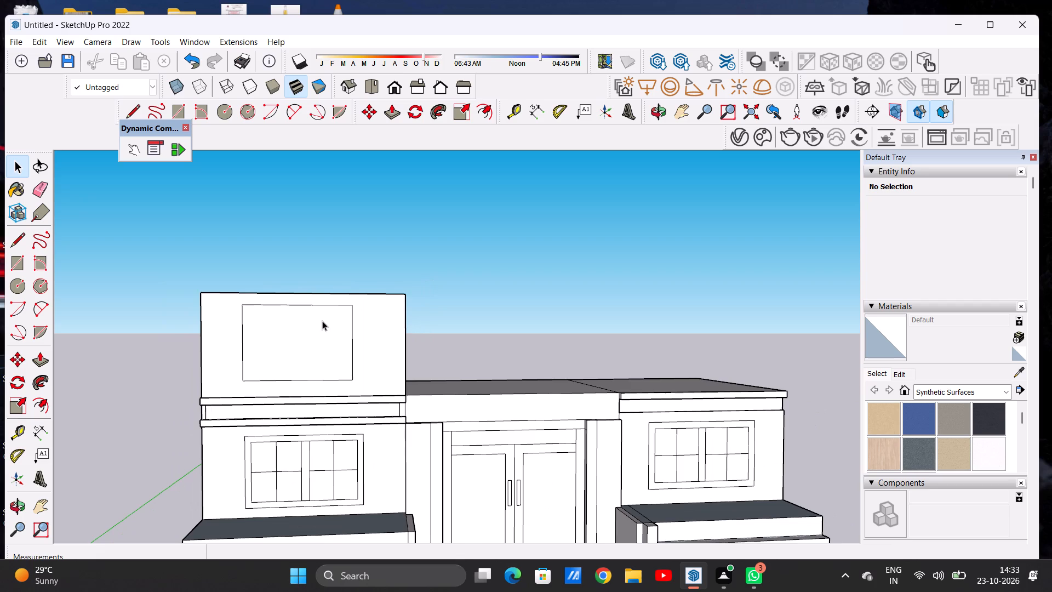
scroll(291, 345, "down", 6)
middle_click_drag(399, 354, 242, 358)
middle_click_drag(282, 367, 419, 365)
scroll(298, 351, "up", 7)
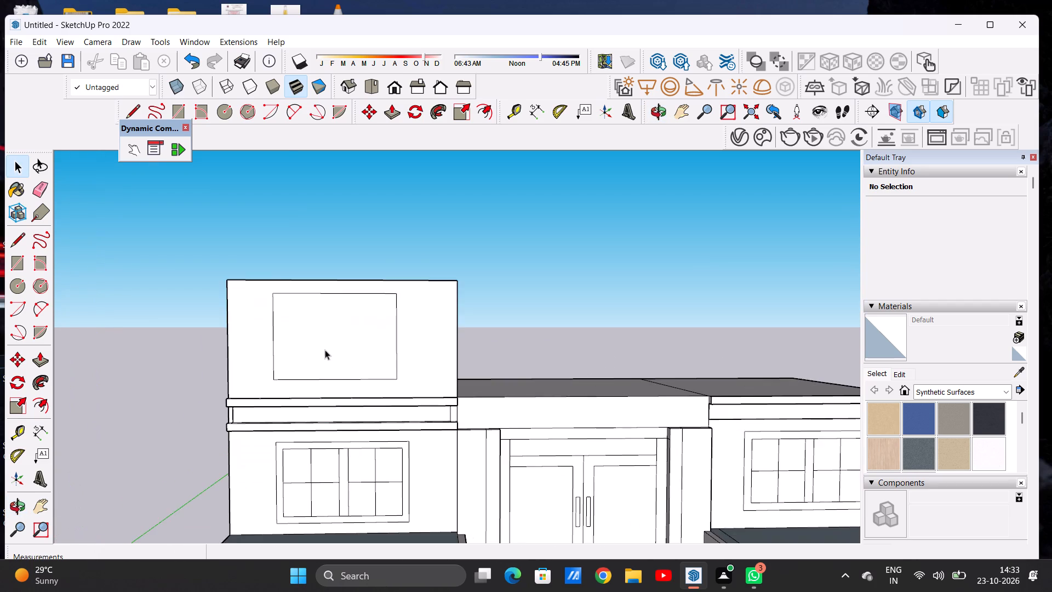
middle_click_drag(333, 354, 349, 366)
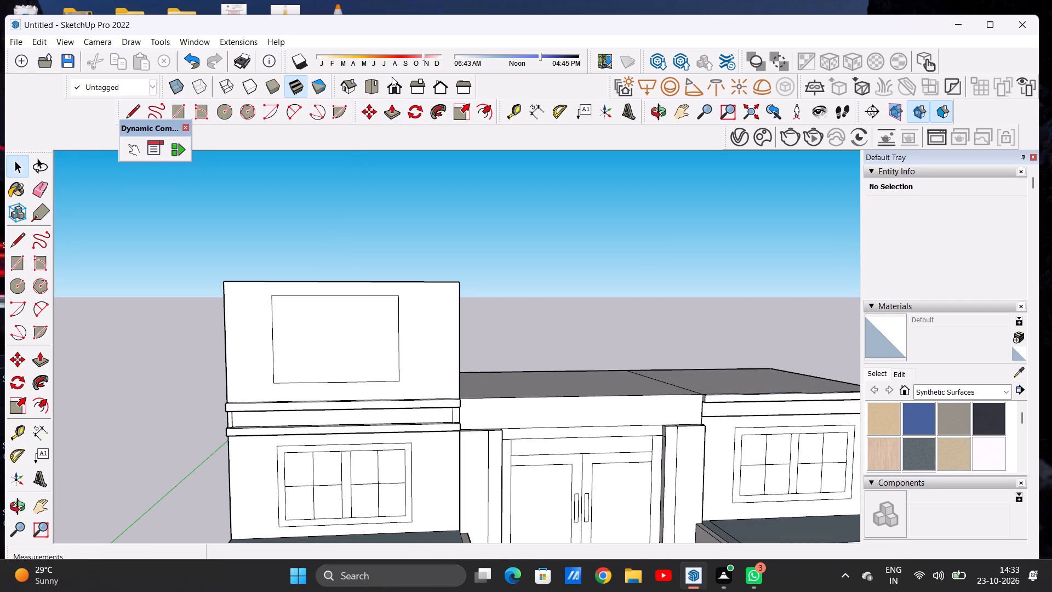
left_click(392, 77)
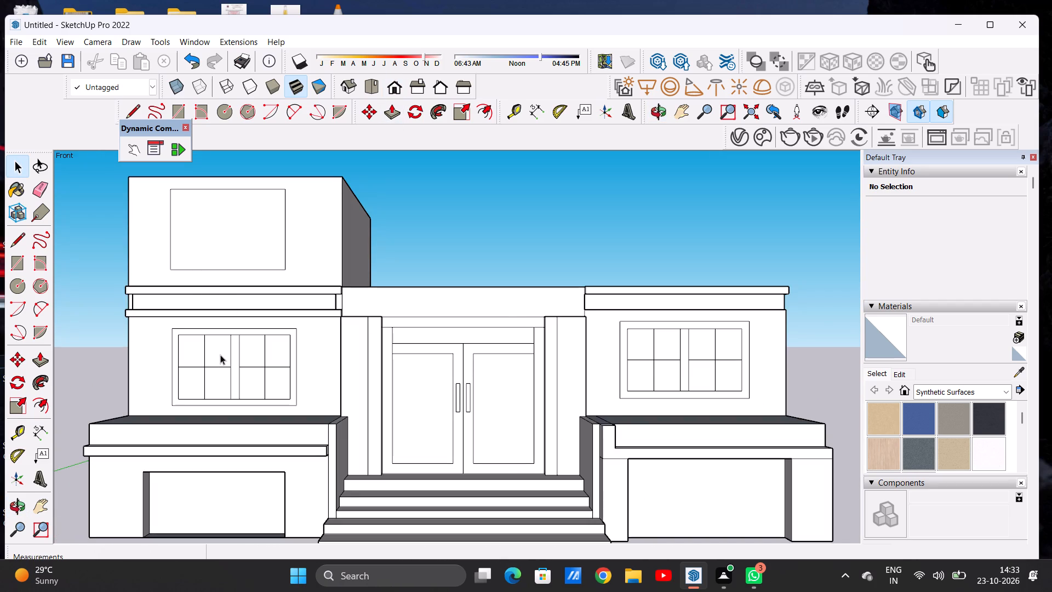
scroll(220, 355, "down", 4)
scroll(249, 254, "up", 7)
middle_click_drag(264, 299, 270, 299)
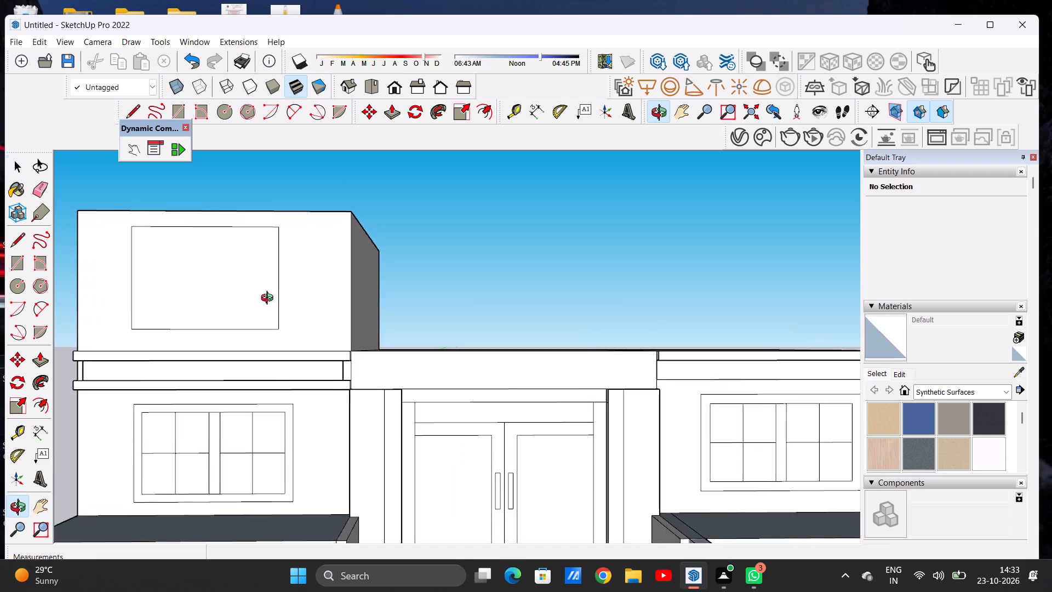
middle_click_drag(270, 299, 290, 325)
scroll(280, 349, "down", 7)
scroll(249, 304, "up", 5)
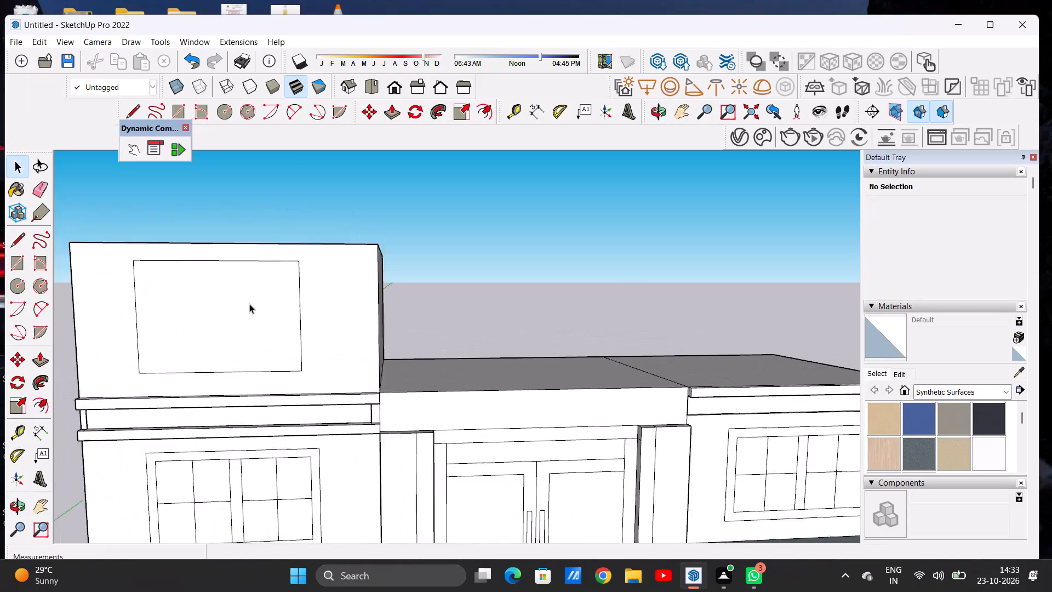
Push/Pull the upper-floor window rectangle into the wall by about 7 1/4".
scroll(249, 304, "up", 2)
key("p")
left_click(230, 299)
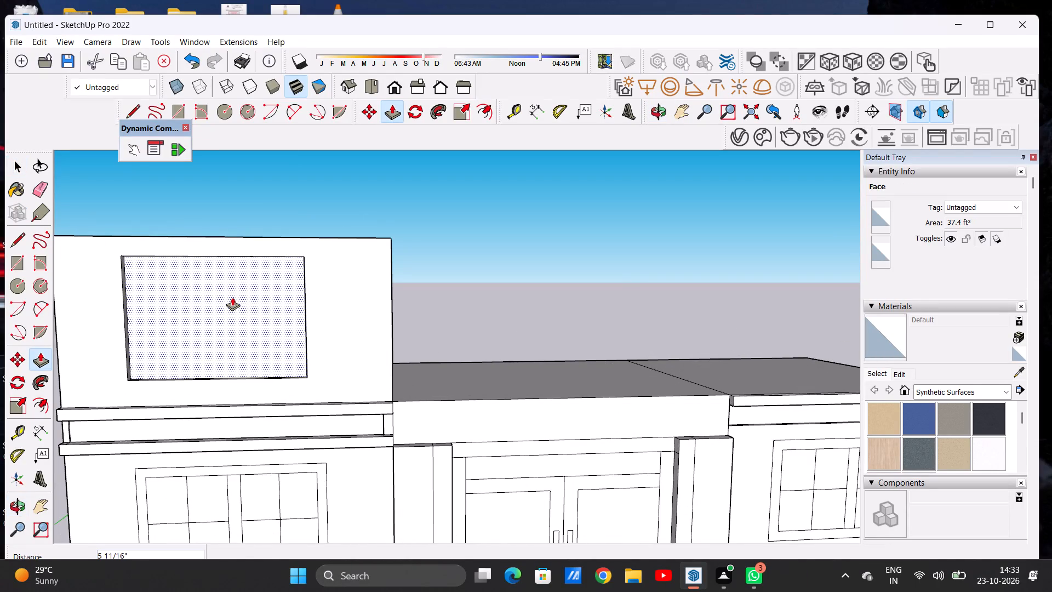
left_click(233, 295)
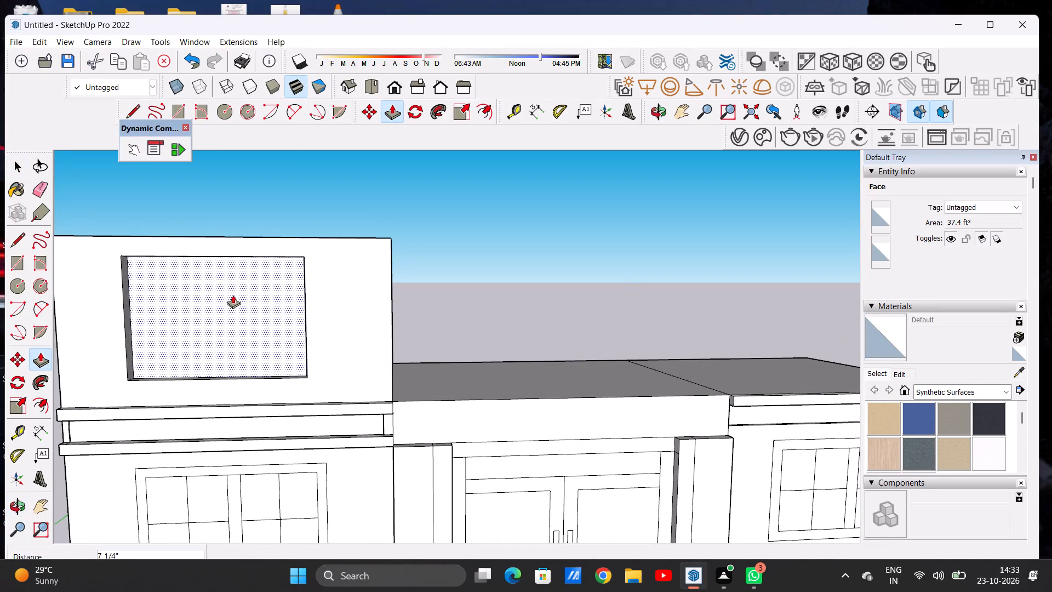
key("space")
Offset the recessed window face's outline inward by about 4" to form the frame.
type("O")
key("f")
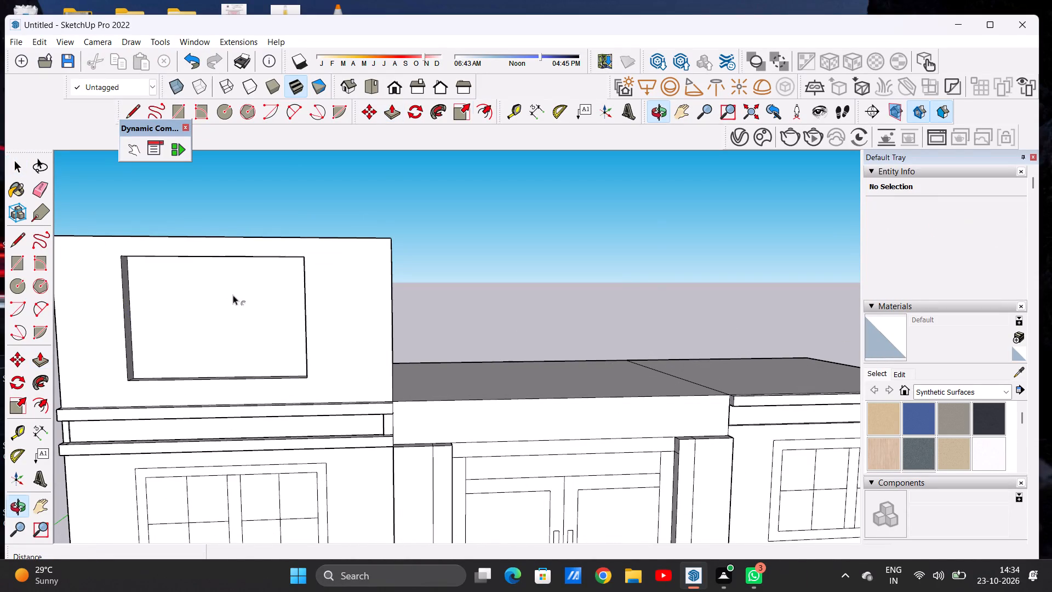
left_click(215, 288)
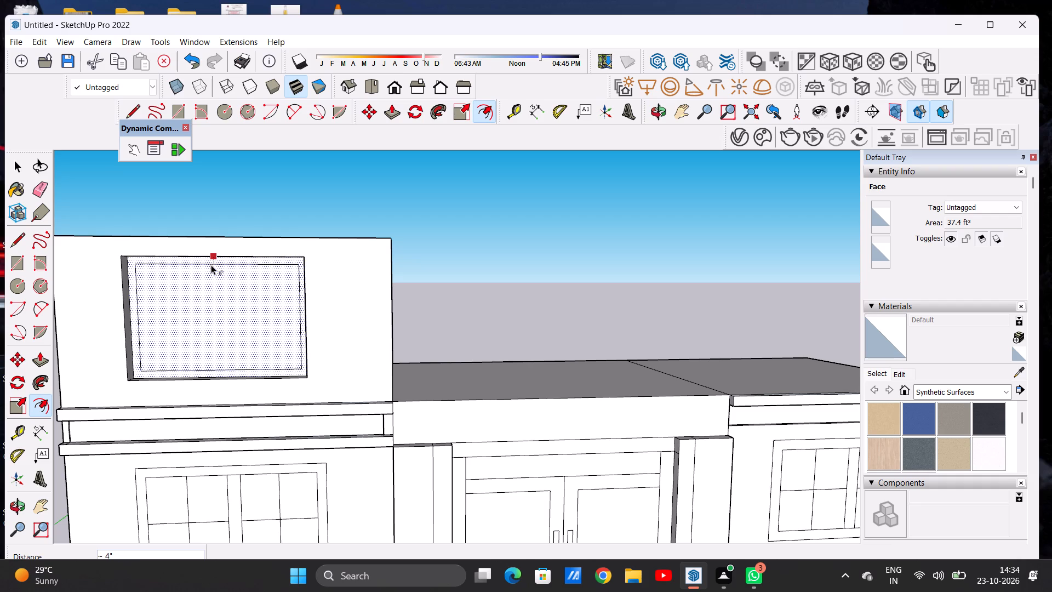
left_click(211, 265)
key("space")
Draw two vertical lines from top to bottom near the middle of the window's inner panel to outline a central mullion.
type("L")
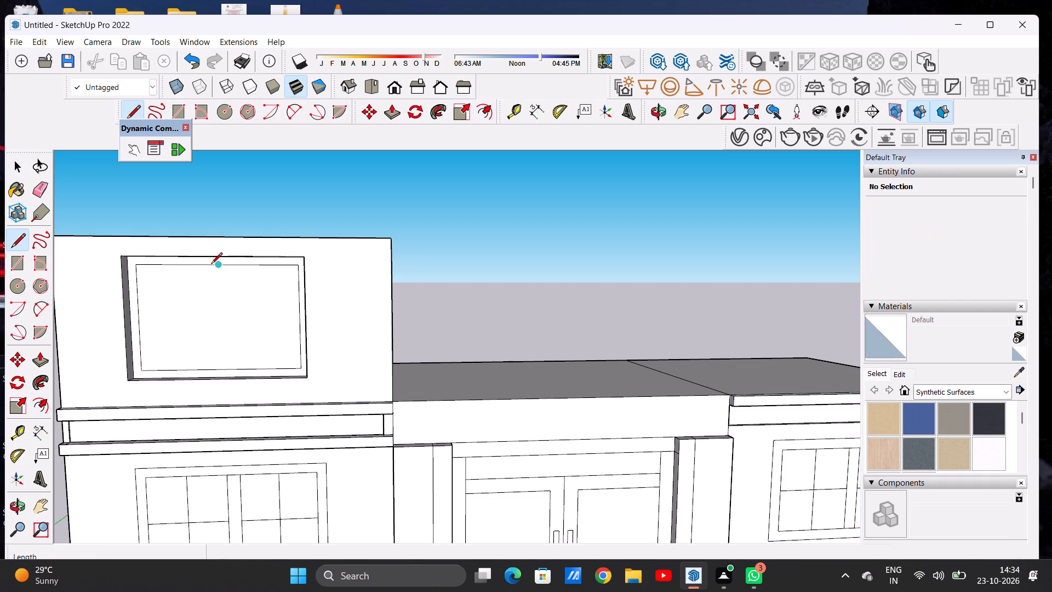
scroll(220, 273, "up", 4)
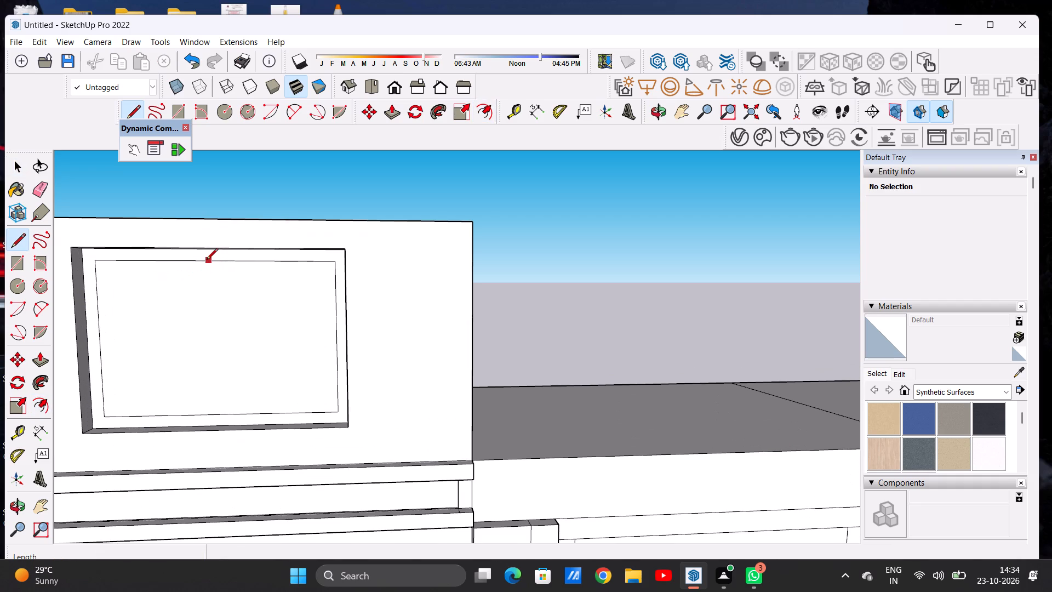
left_click(209, 258)
left_click(215, 416)
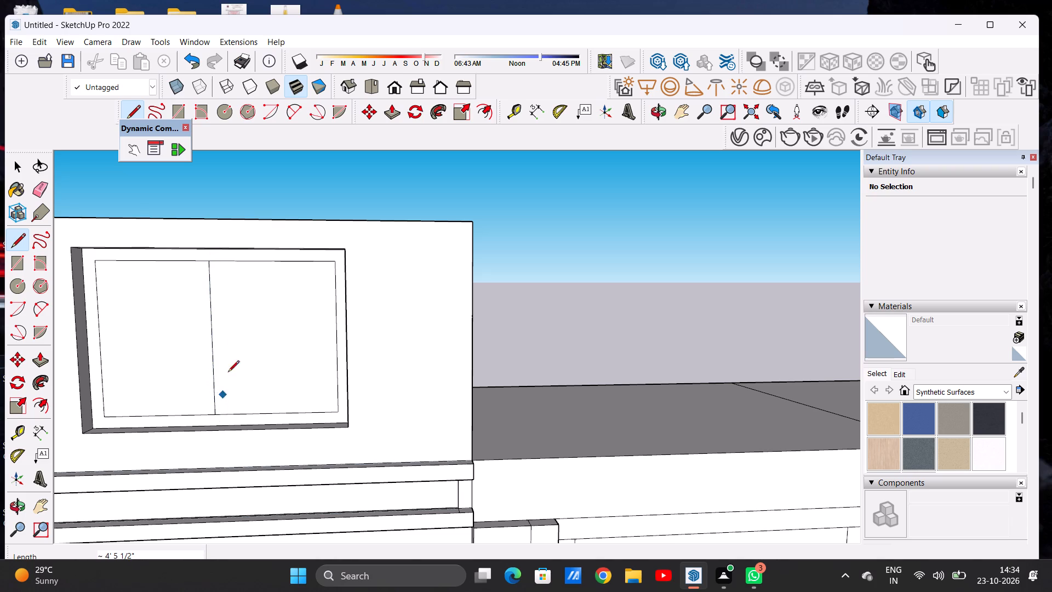
left_click(225, 260)
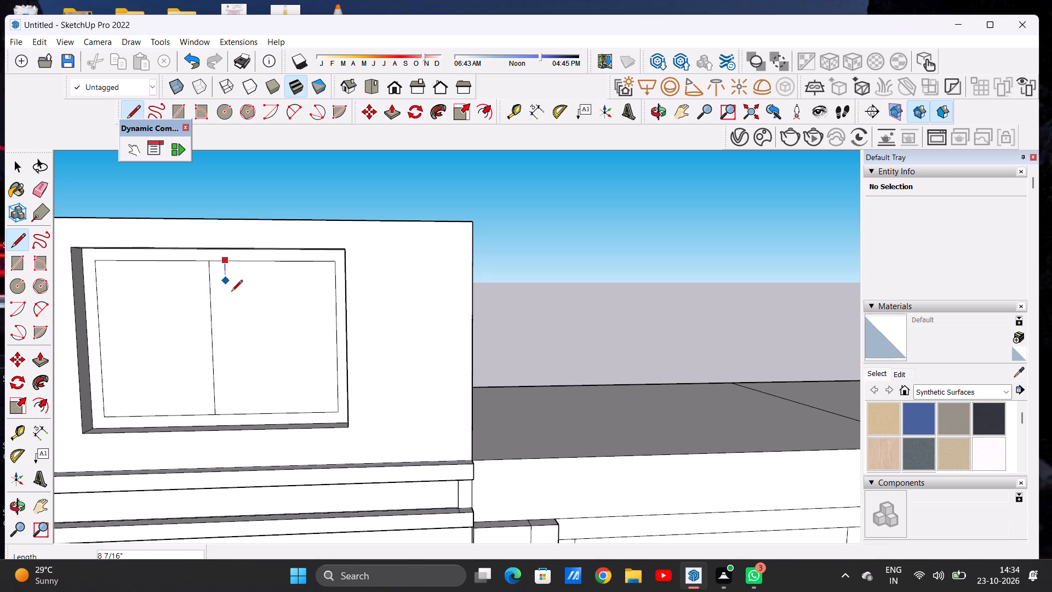
left_click(235, 415)
key("space")
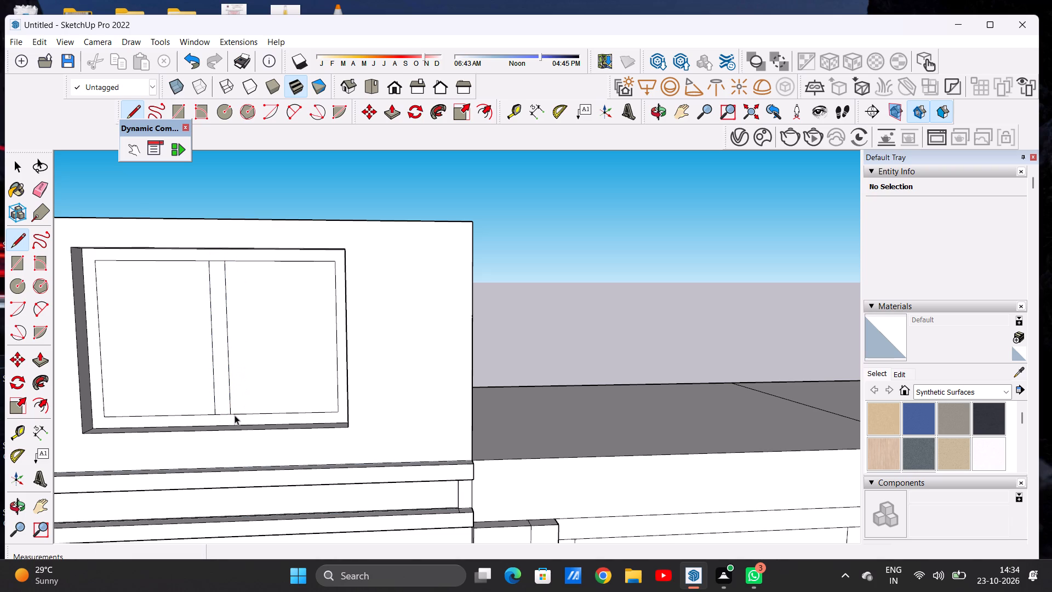
Divide the left half of the upper-floor window into four panes with a vertical line about 4' 5 1/2" and a horizontal line about 3' 1".
scroll(0, 249, "down", 3)
scroll(207, 309, "down", 18)
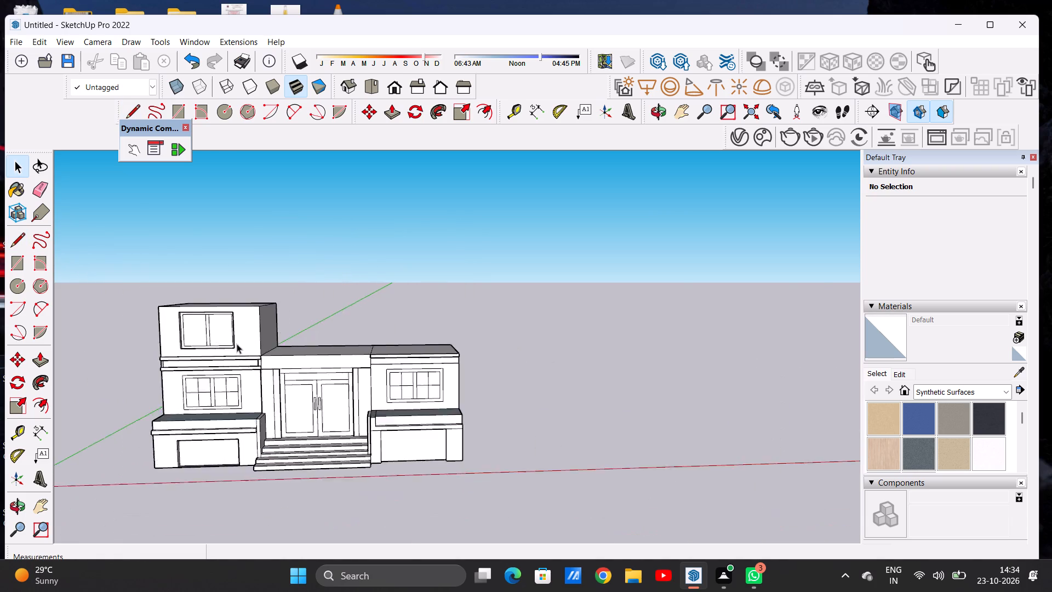
scroll(237, 344, "down", 2)
middle_click_drag(245, 337, 264, 328)
scroll(193, 335, "up", 11)
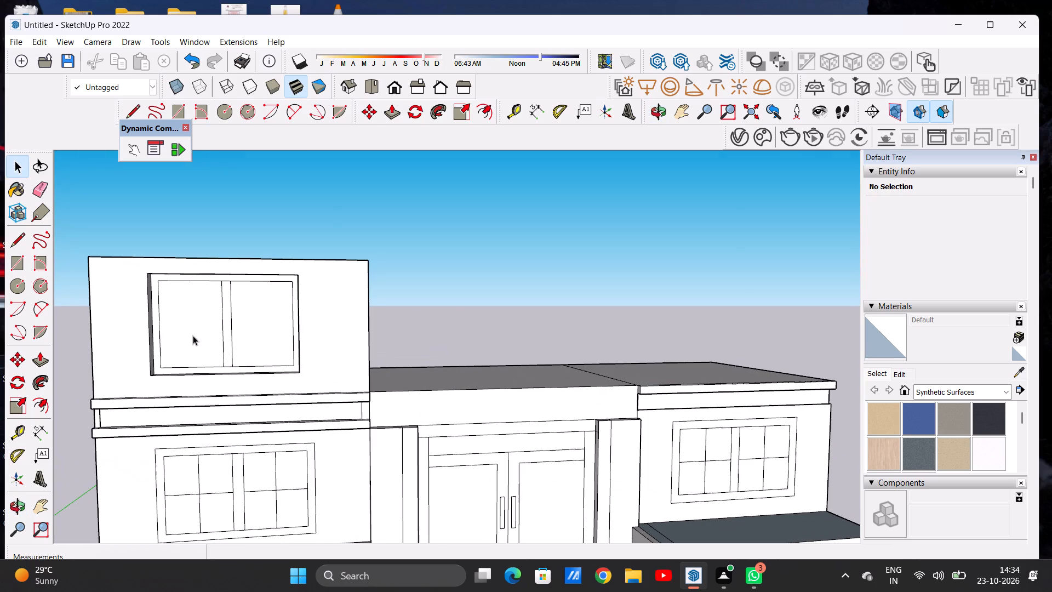
key("l")
scroll(137, 372, "up", 6)
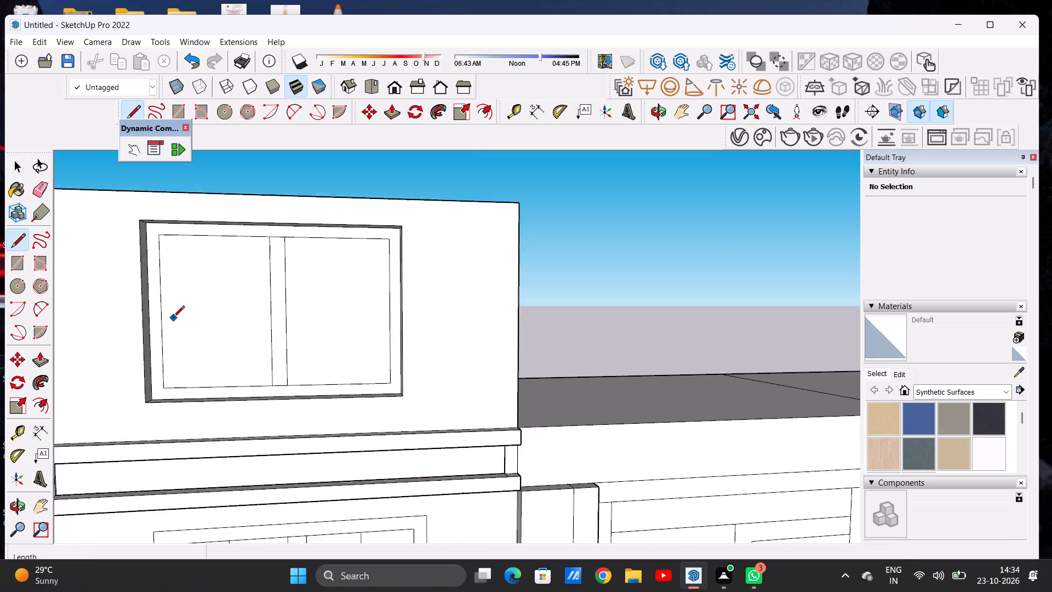
scroll(173, 318, "up", 1)
left_click(220, 229)
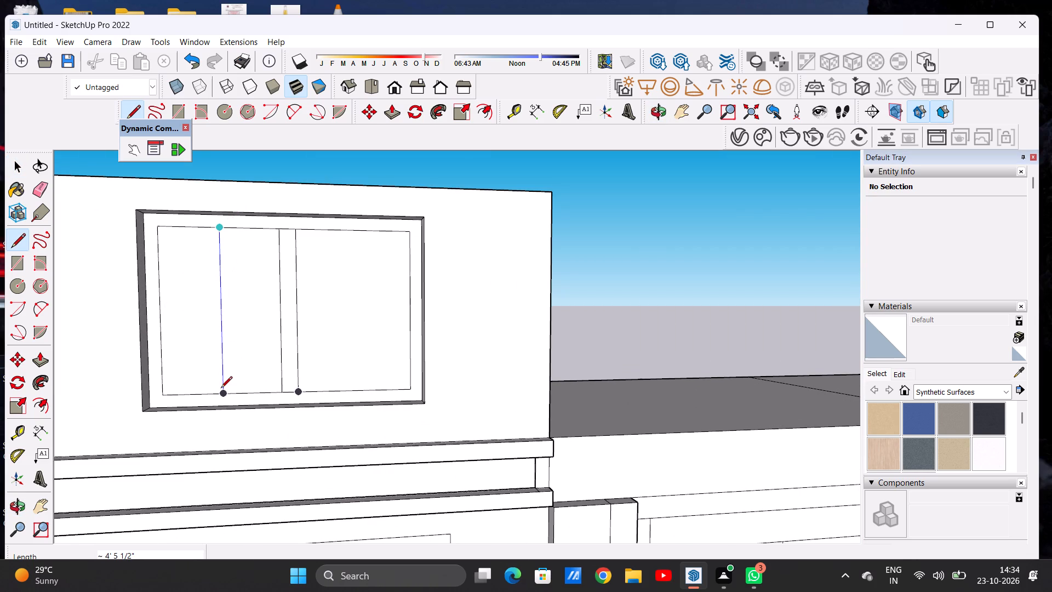
left_click(221, 392)
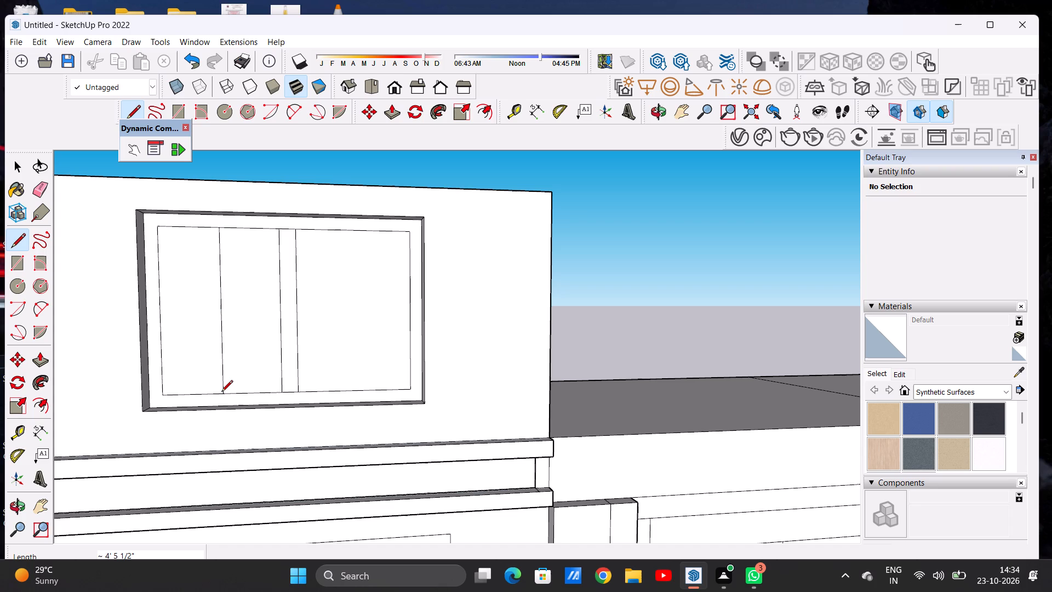
left_click(159, 311)
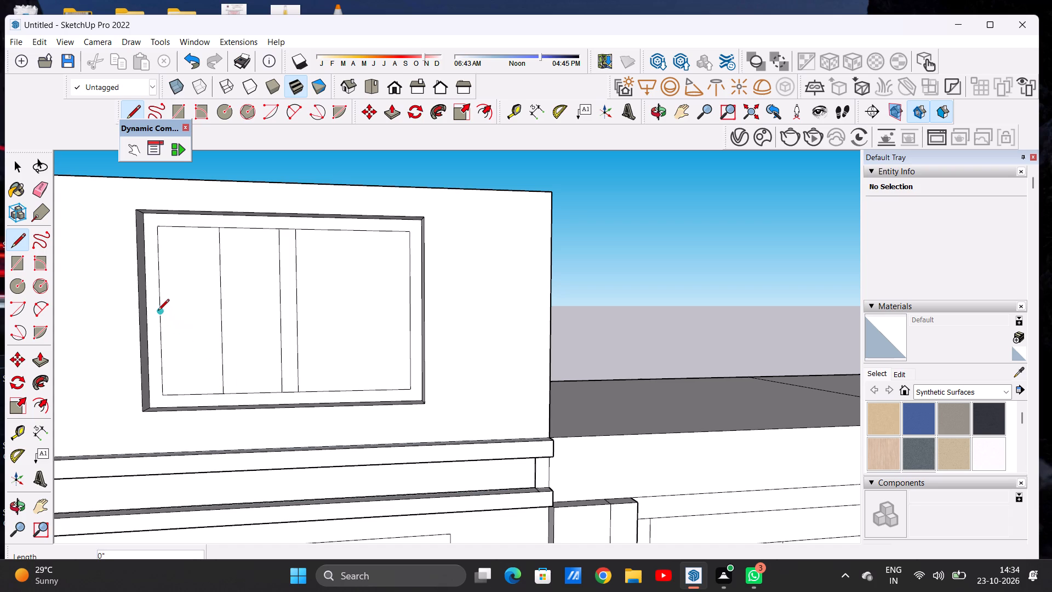
left_click(283, 312)
Divide the right half of the upper-floor window into four panes with a vertical line about 4' 5 1/2" and a horizontal line about 3' 1 3/8".
left_click(352, 232)
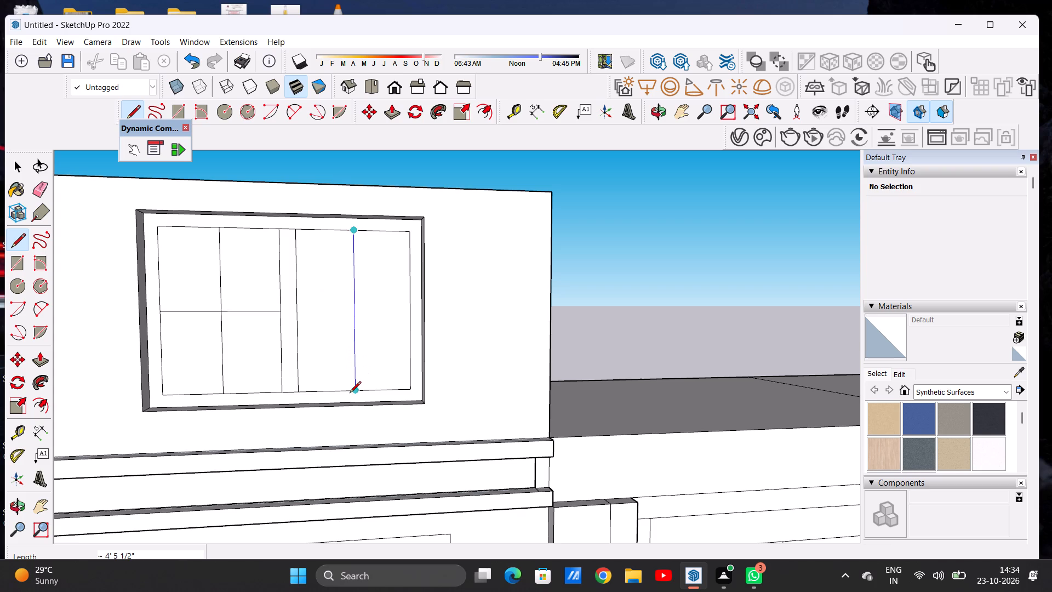
left_click(356, 391)
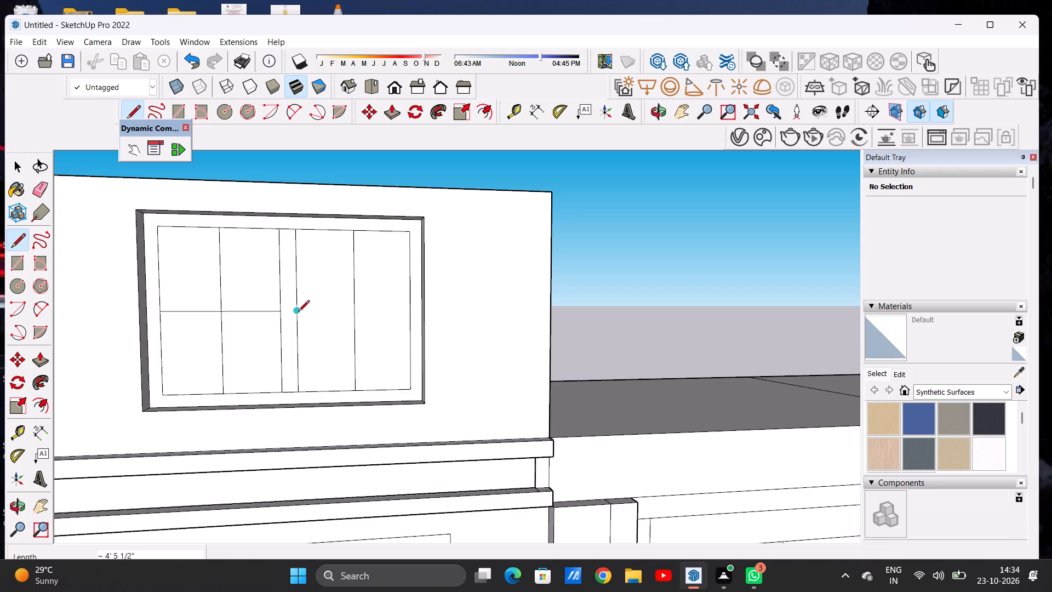
left_click(298, 314)
left_click(407, 314)
key("space")
Push/Pull the roof face above the entrance up 7' to align with the top of the left upper block.
scroll(302, 334, "down", 17)
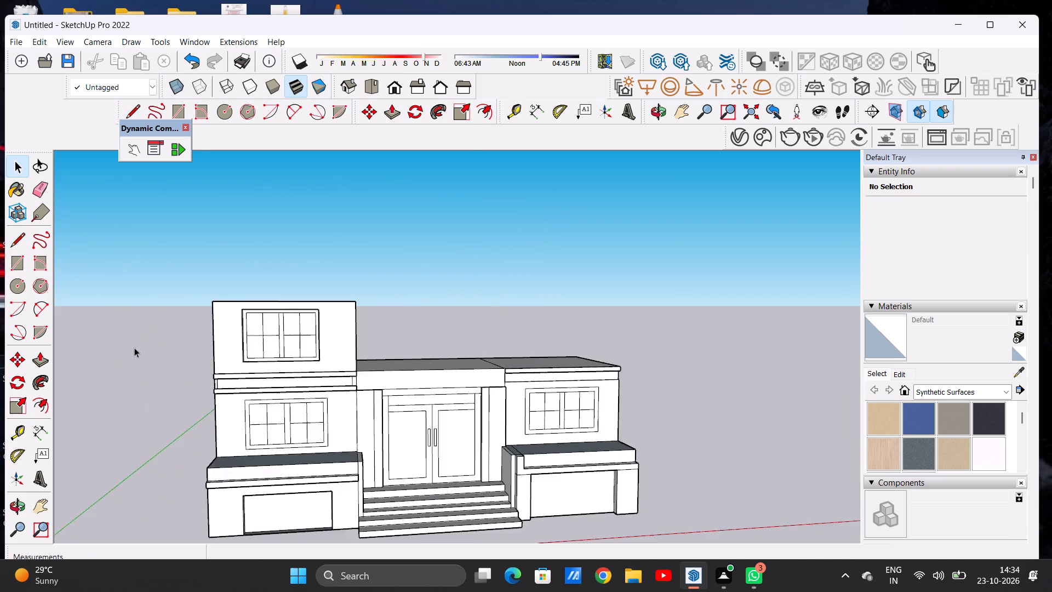
scroll(134, 348, "down", 11)
scroll(316, 354, "up", 8)
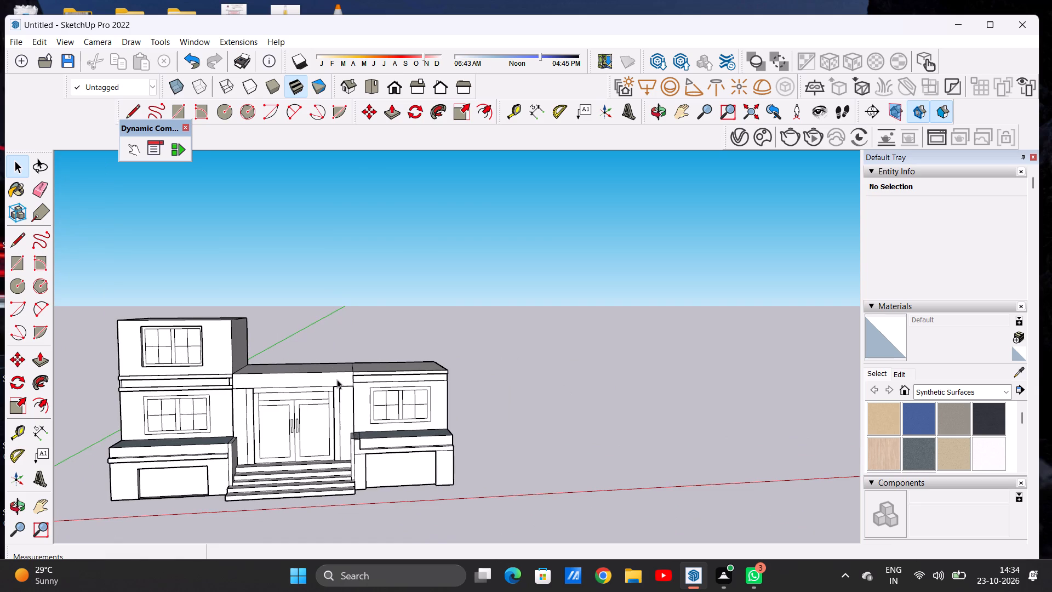
middle_click_drag(320, 405, 286, 481)
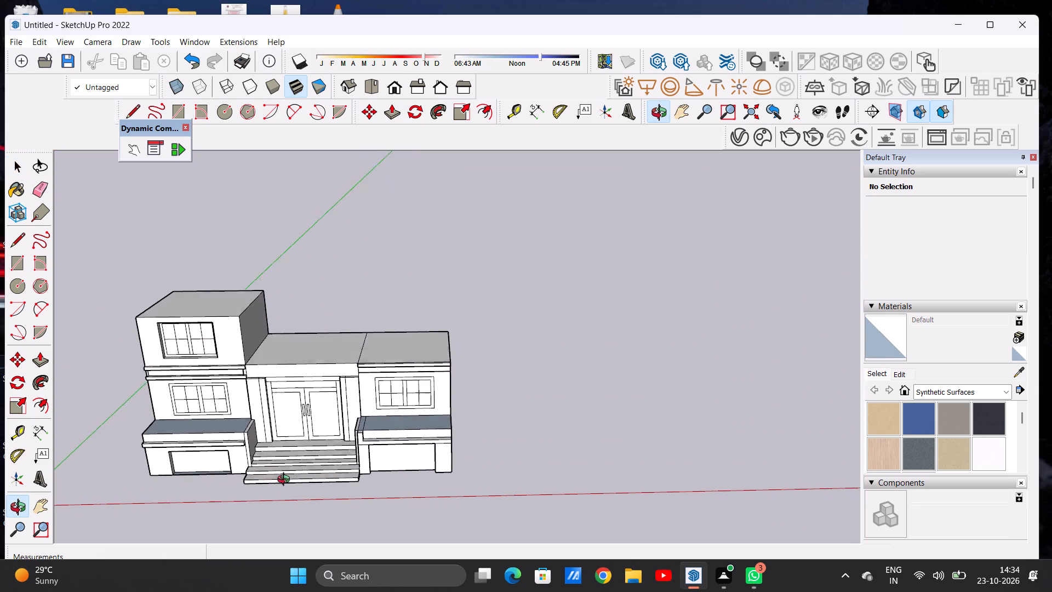
middle_click_drag(286, 481, 285, 487)
scroll(310, 345, "up", 1)
scroll(310, 345, "down", 1)
scroll(311, 347, "up", 2)
scroll(312, 349, "down", 1)
scroll(312, 349, "up", 2)
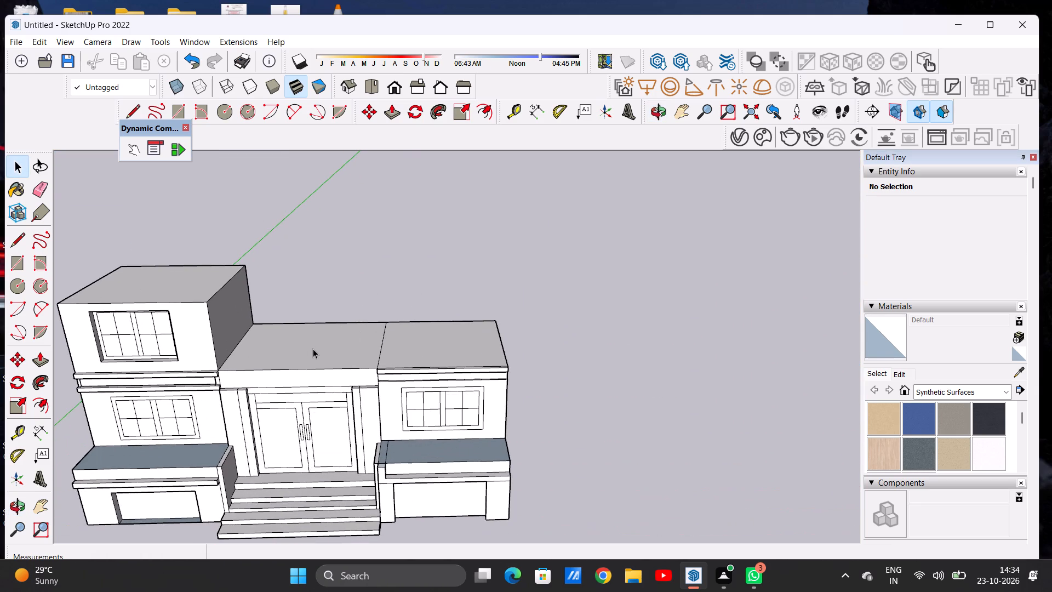
key("p")
scroll(311, 354, "up", 4)
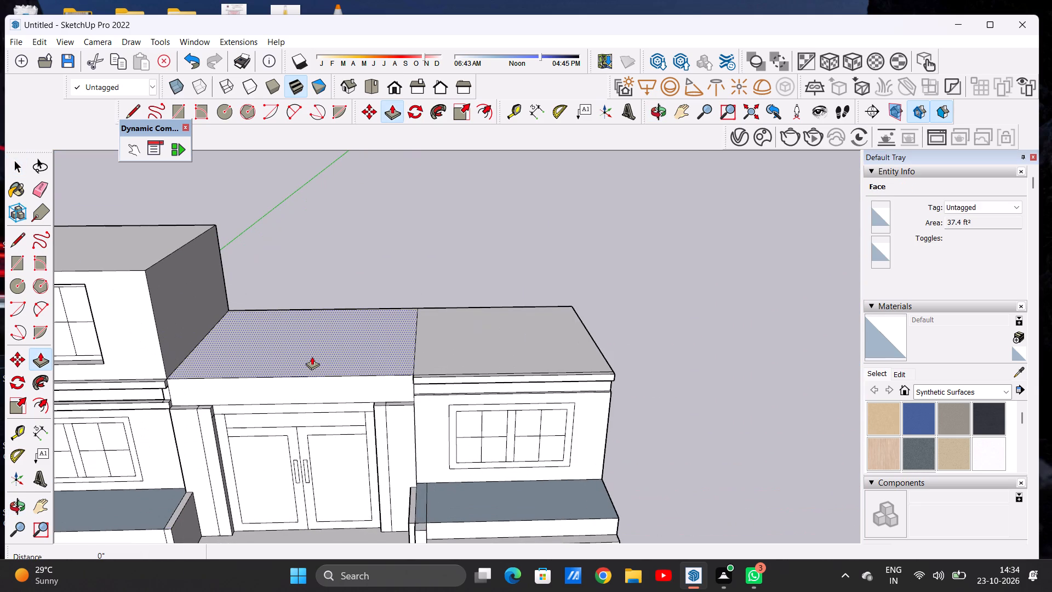
left_click(289, 362)
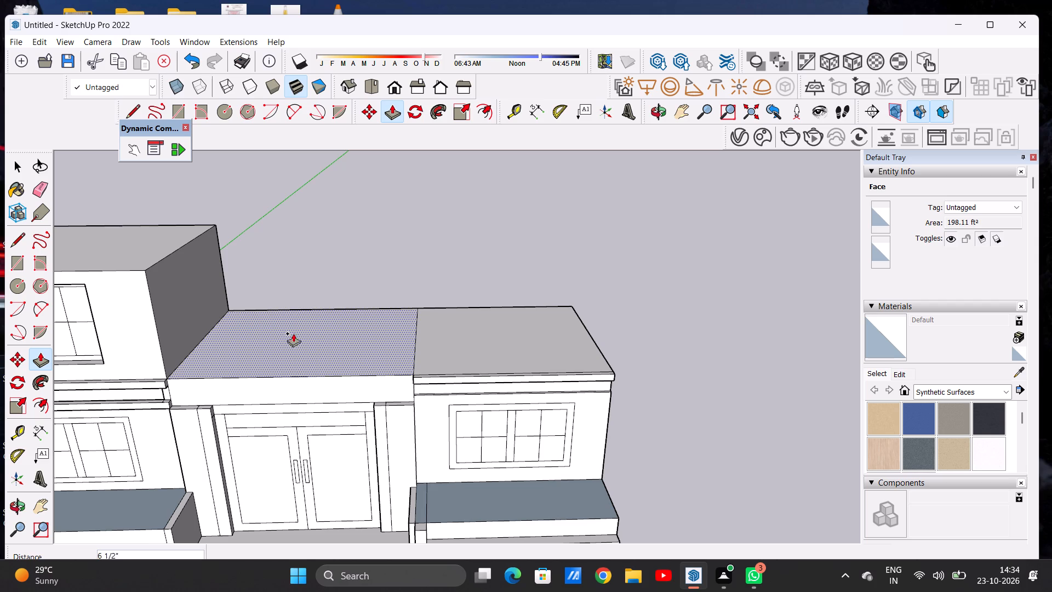
scroll(315, 294, "down", 8)
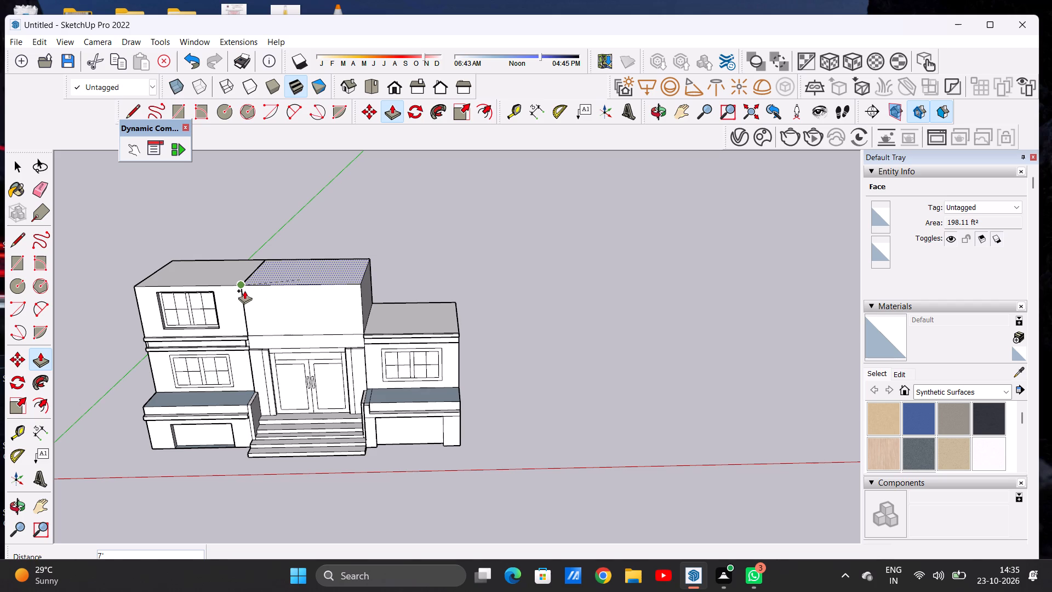
left_click(244, 291)
key("space")
Examine the raised central block against the rest of the front elevation, from near and far.
scroll(327, 286, "down", 6)
middle_click_drag(317, 305, 355, 293)
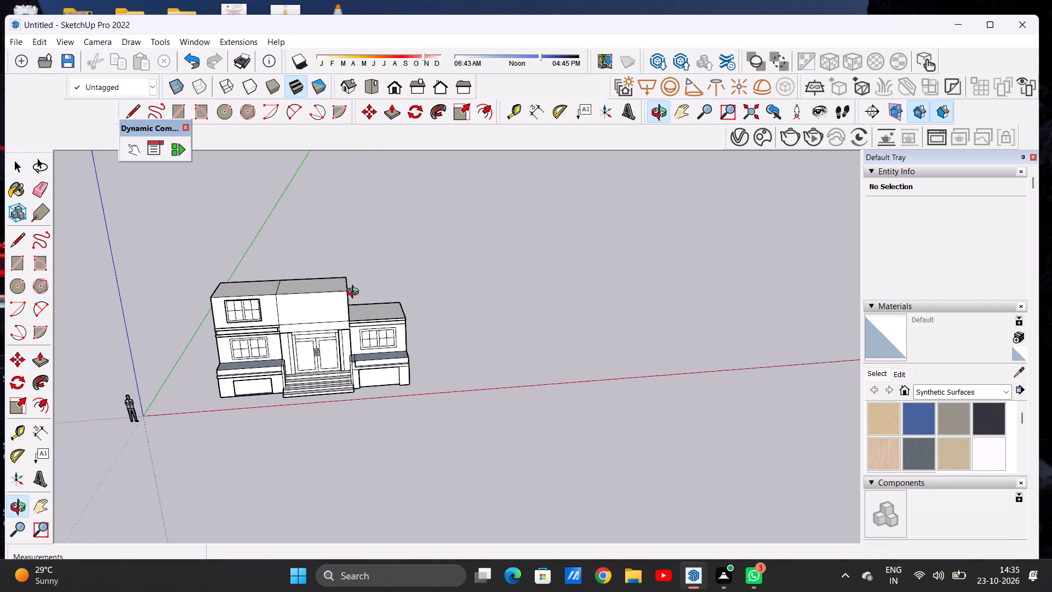
middle_click_drag(355, 293, 359, 291)
middle_click_drag(361, 290, 390, 268)
scroll(340, 337, "down", 6)
middle_click_drag(344, 357, 316, 301)
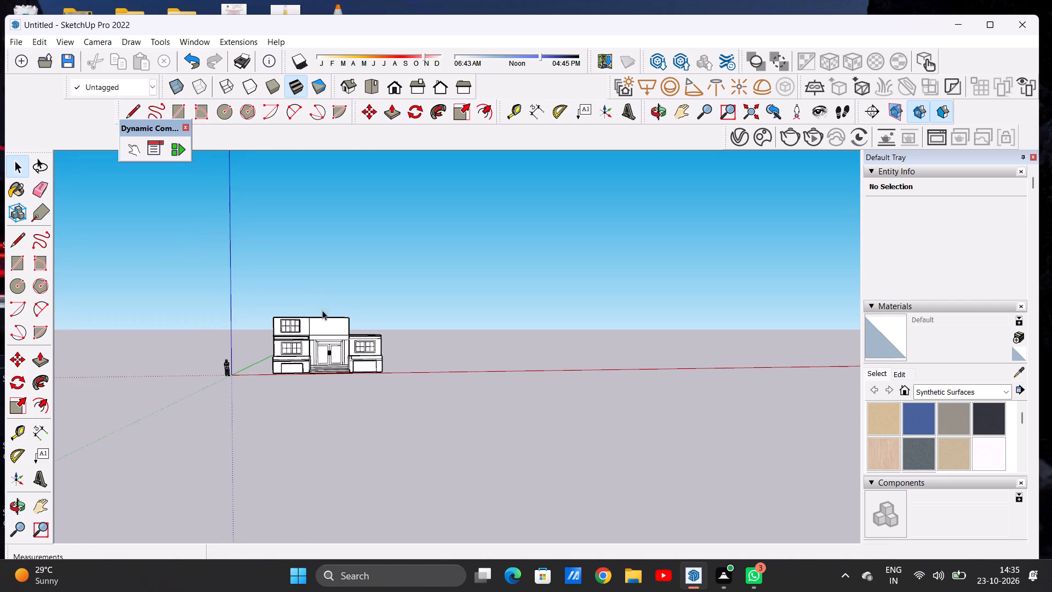
scroll(338, 323, "up", 10)
scroll(317, 332, "down", 1)
scroll(317, 332, "up", 5)
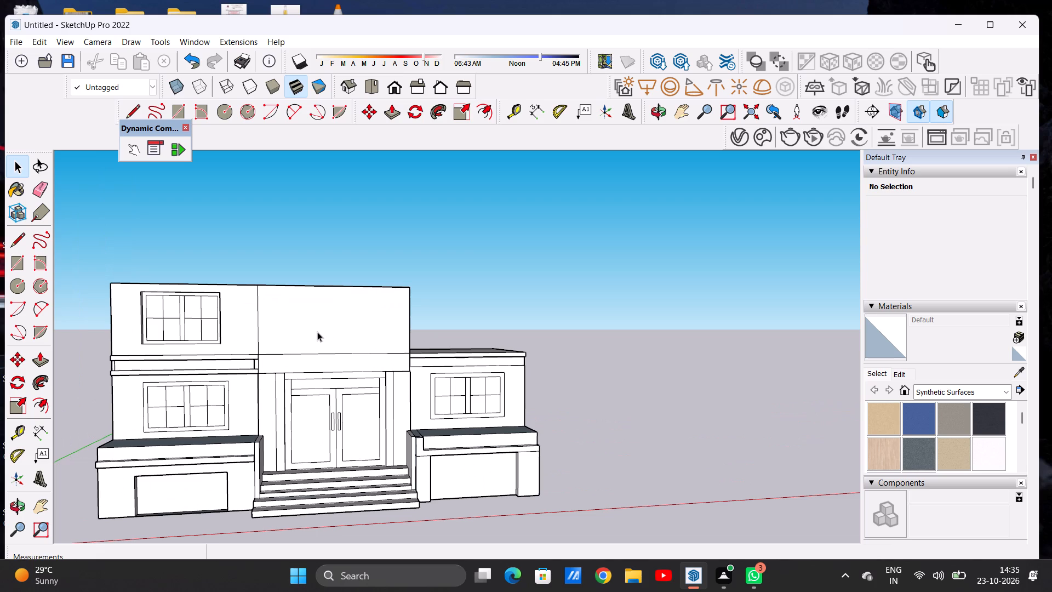
scroll(317, 332, "down", 7)
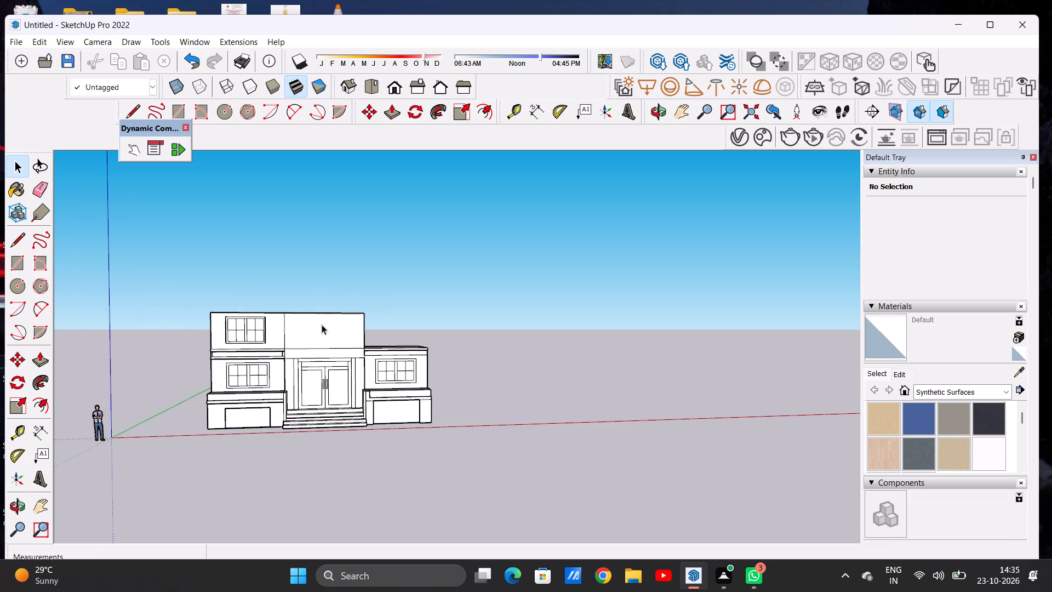
Push/Pull the right wing's roof face up 7' to align with the top of the central block.
middle_click_drag(317, 327, 278, 361)
scroll(406, 338, "up", 3)
scroll(399, 333, "down", 1)
scroll(398, 333, "up", 5)
key("p")
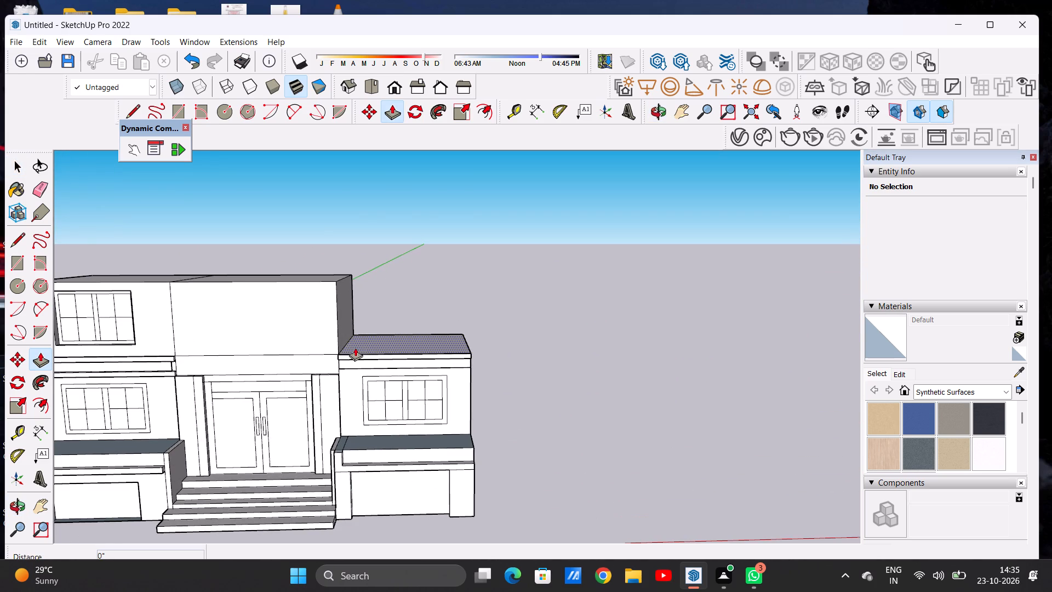
left_click(361, 341)
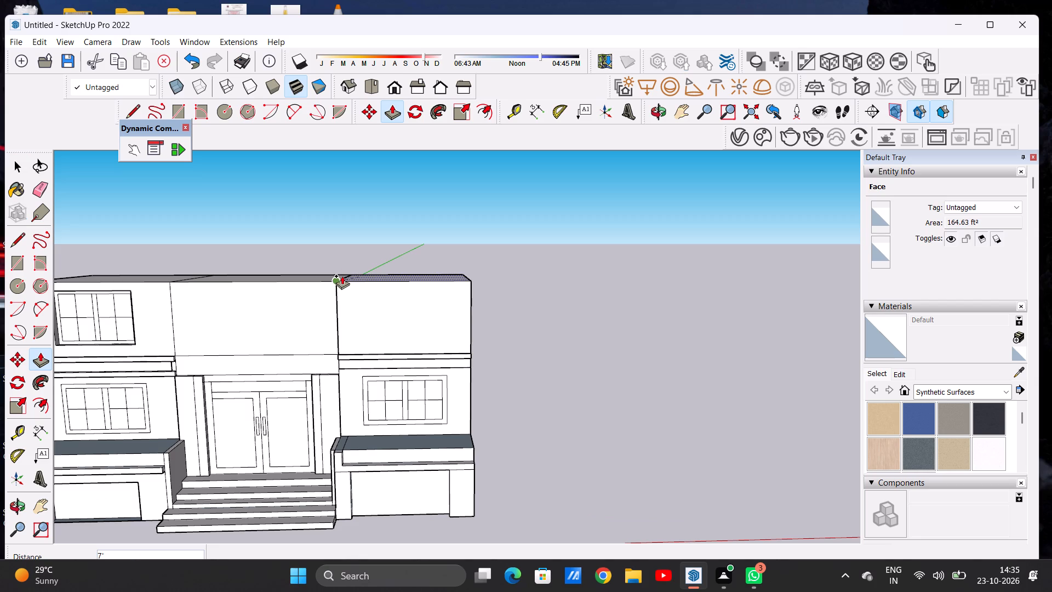
left_click(342, 276)
key("space")
Draw a window rectangle about 8' 4 1/2" by 5' 2 1/8" on the right upper block, above the existing window.
scroll(437, 315, "down", 6)
middle_click_drag(350, 343, 356, 298)
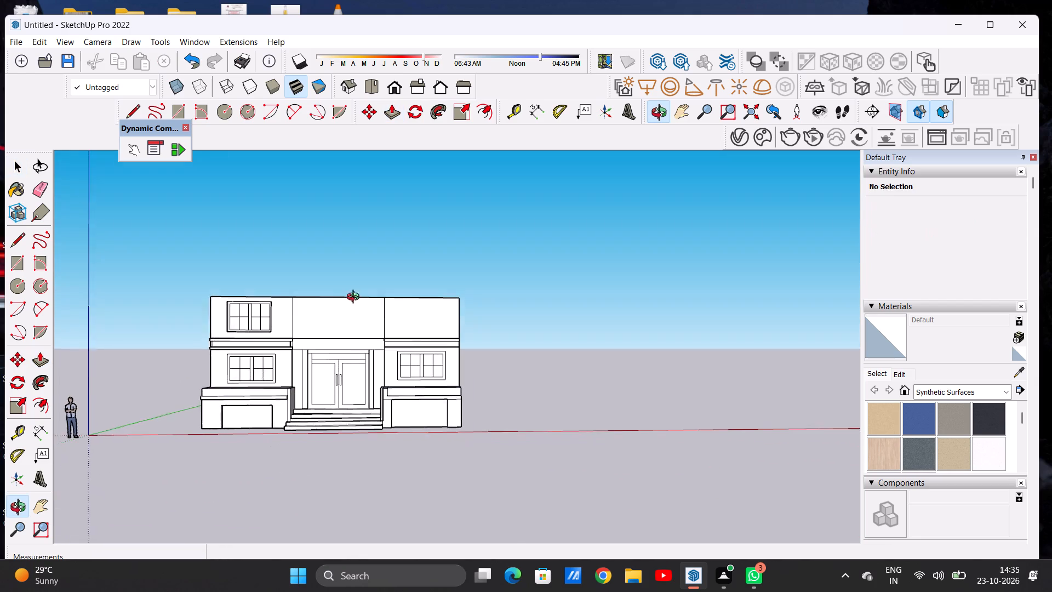
middle_click_drag(356, 298, 345, 305)
scroll(430, 312, "up", 6)
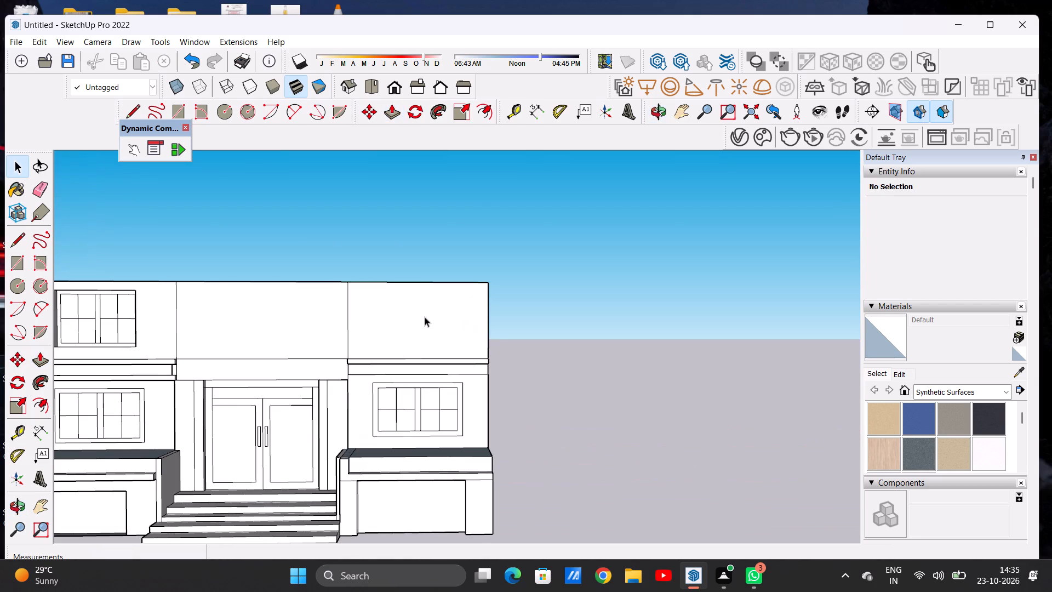
scroll(425, 317, "up", 1)
key("r")
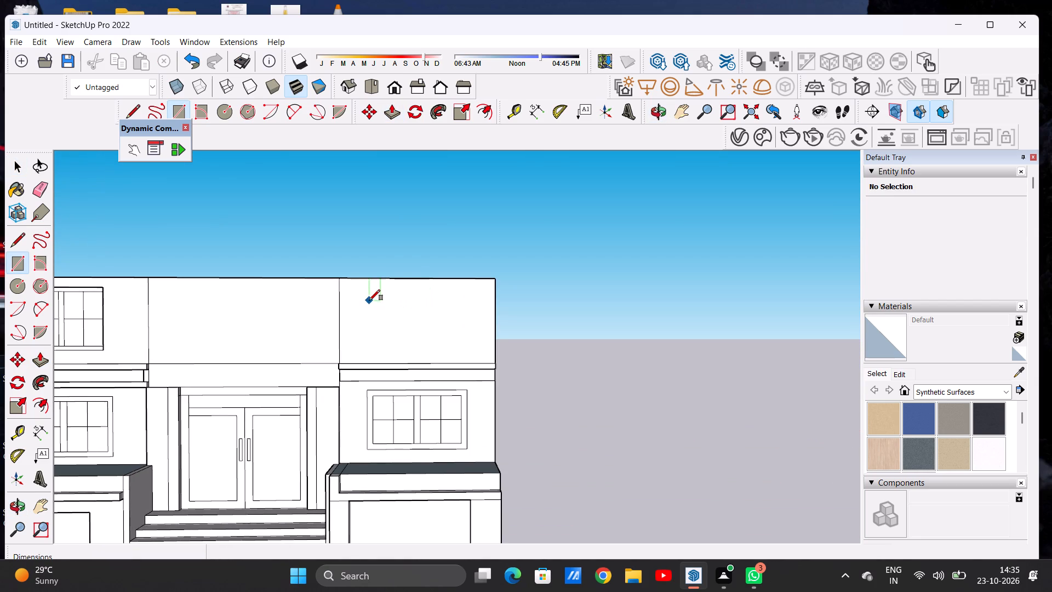
left_click(363, 288)
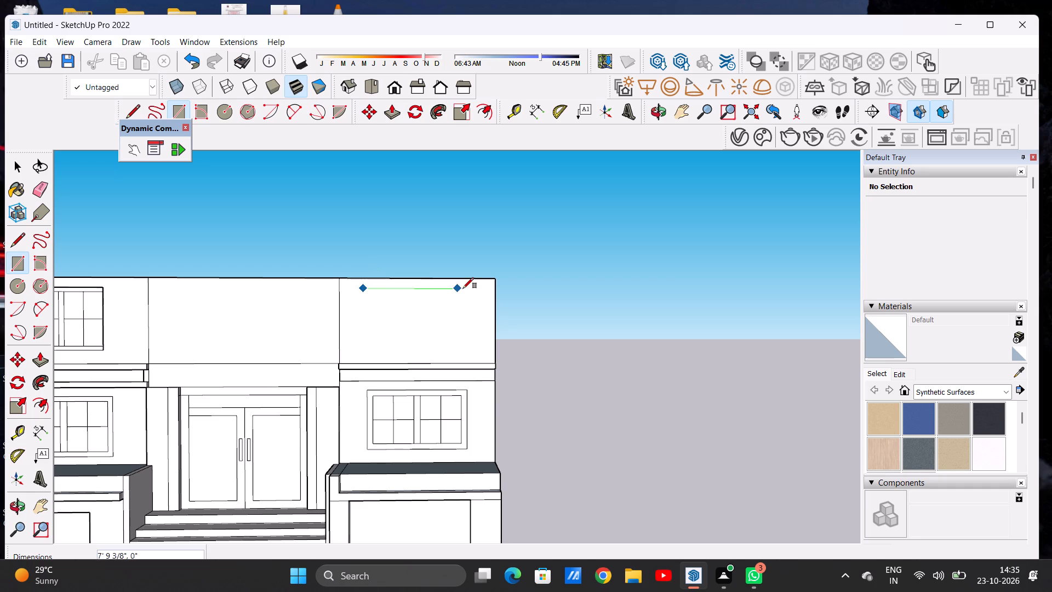
left_click(464, 351)
key("space")
Push/Pull the right upper-floor window rectangle into the wall by about 11".
scroll(409, 384, "down", 6)
scroll(408, 346, "up", 7)
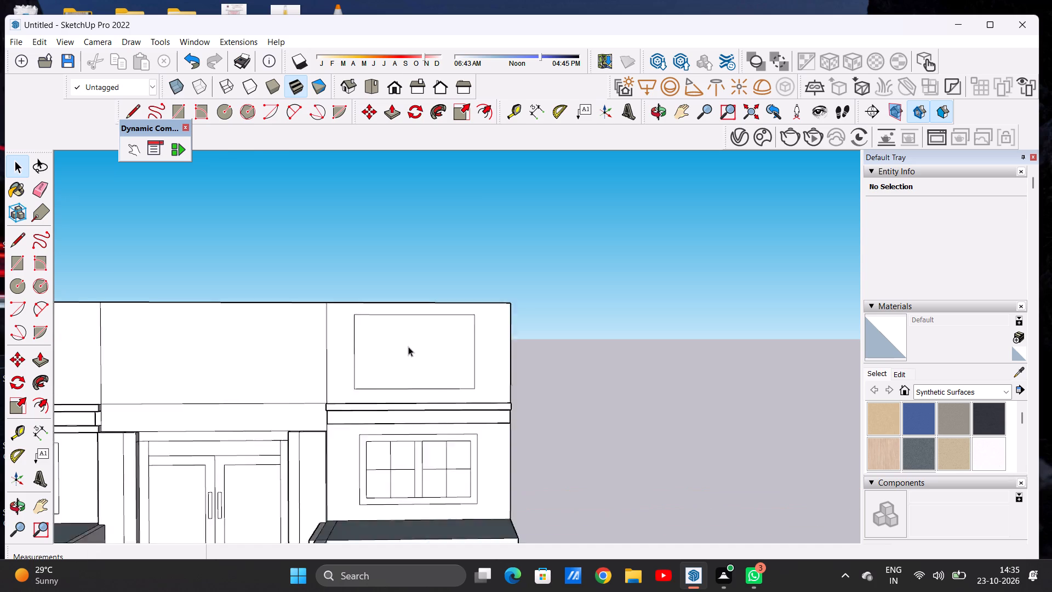
scroll(408, 346, "up", 1)
middle_click_drag(409, 335, 397, 397)
scroll(398, 356, "up", 2)
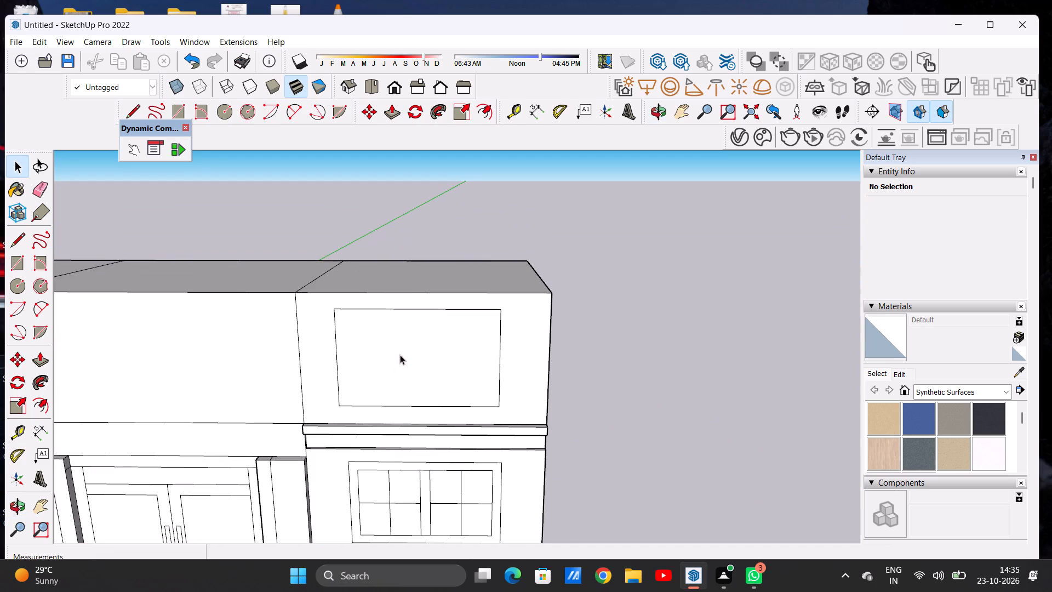
key("p")
left_click(413, 360)
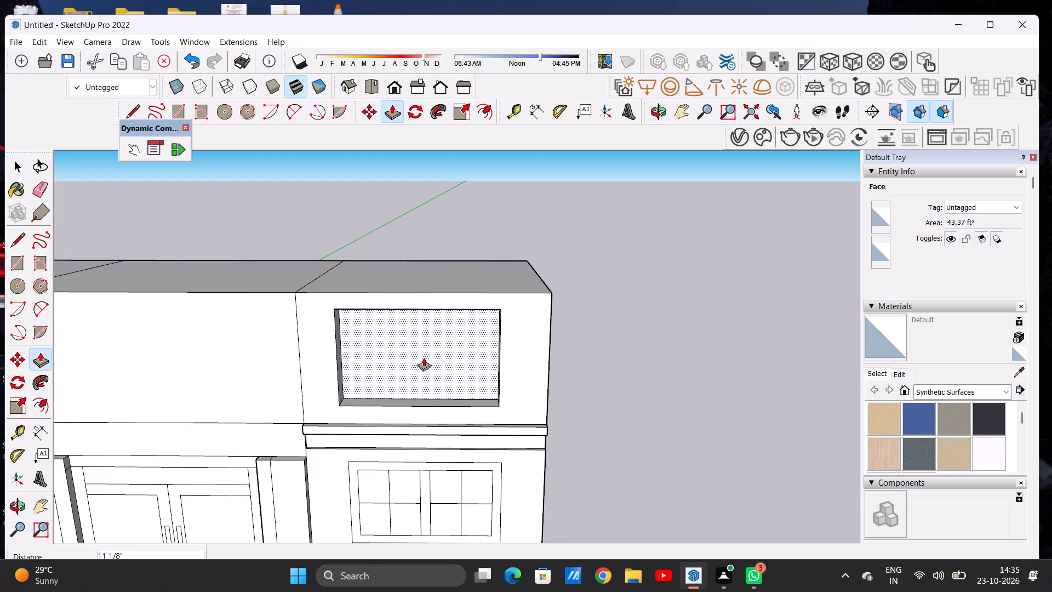
left_click(426, 358)
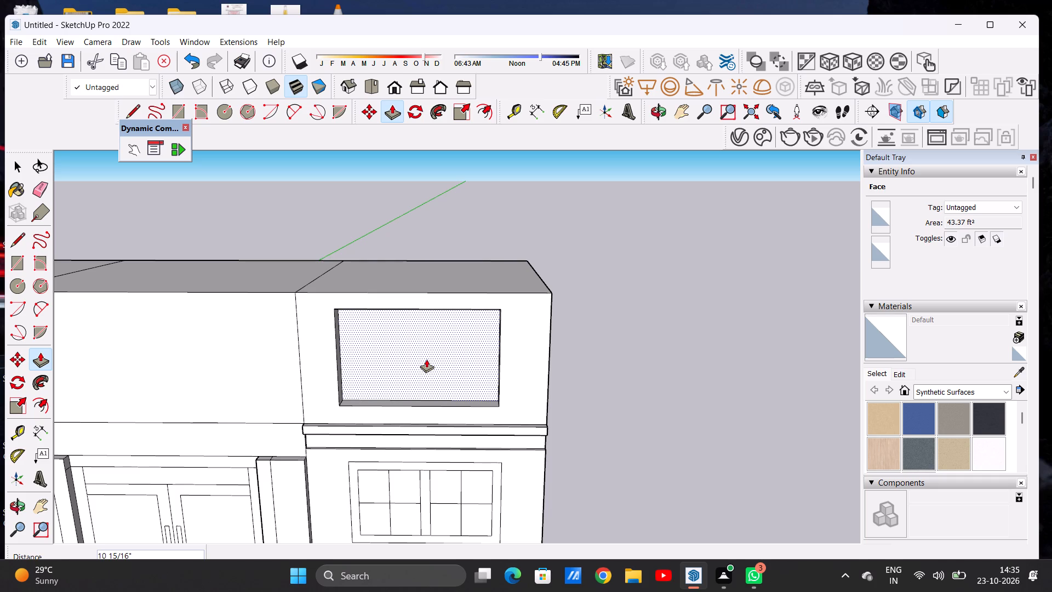
key("space")
Offset the outline of the right upper-floor window's recessed face inward by about 4" to form the frame.
scroll(379, 344, "down", 5)
middle_click_drag(376, 380, 383, 335)
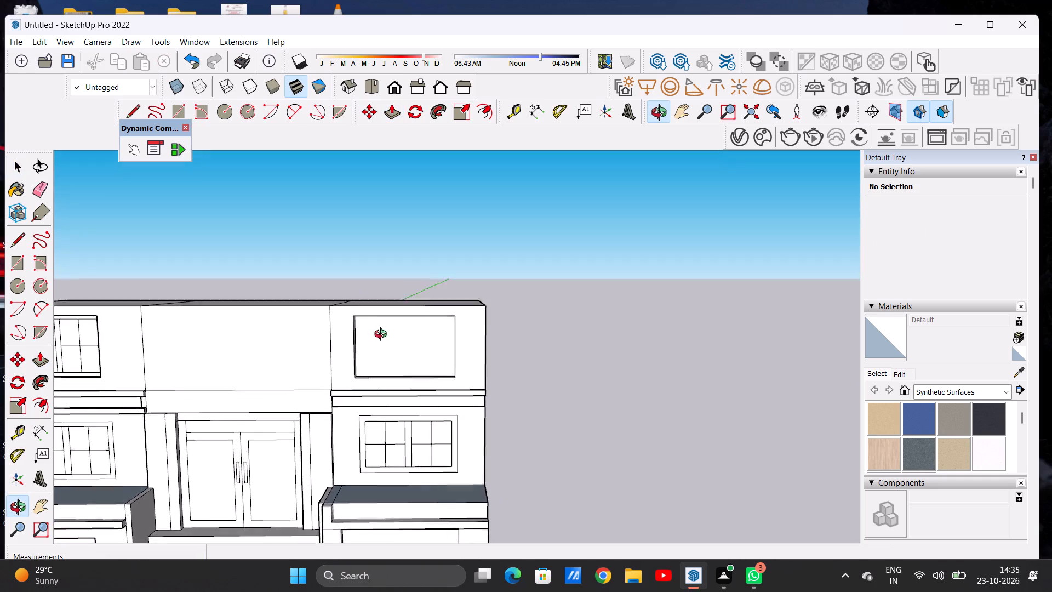
middle_click_drag(383, 335, 390, 318)
scroll(414, 358, "up", 5)
scroll(451, 299, "up", 3)
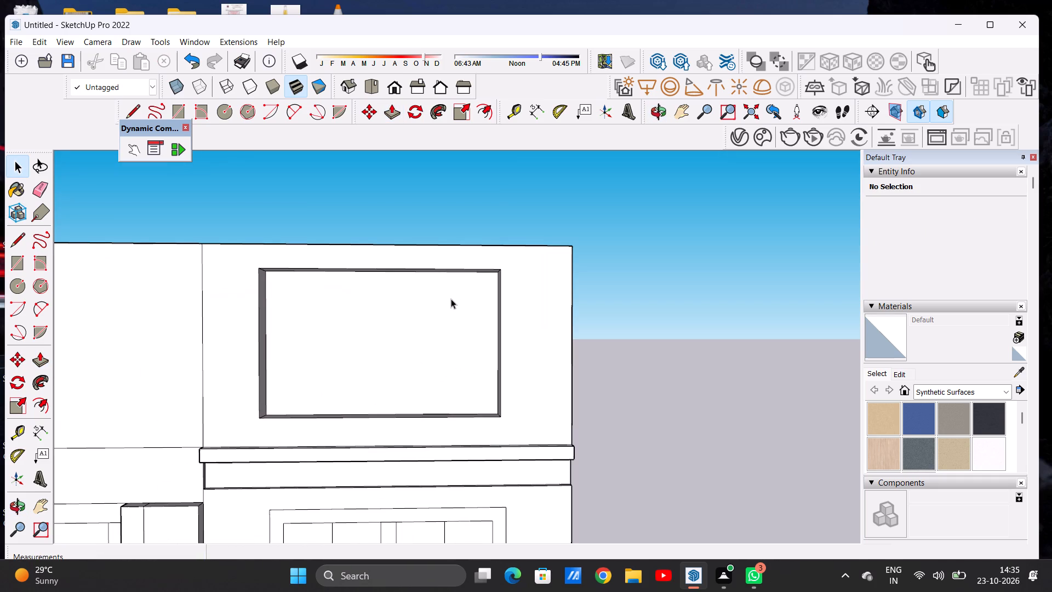
type("OF")
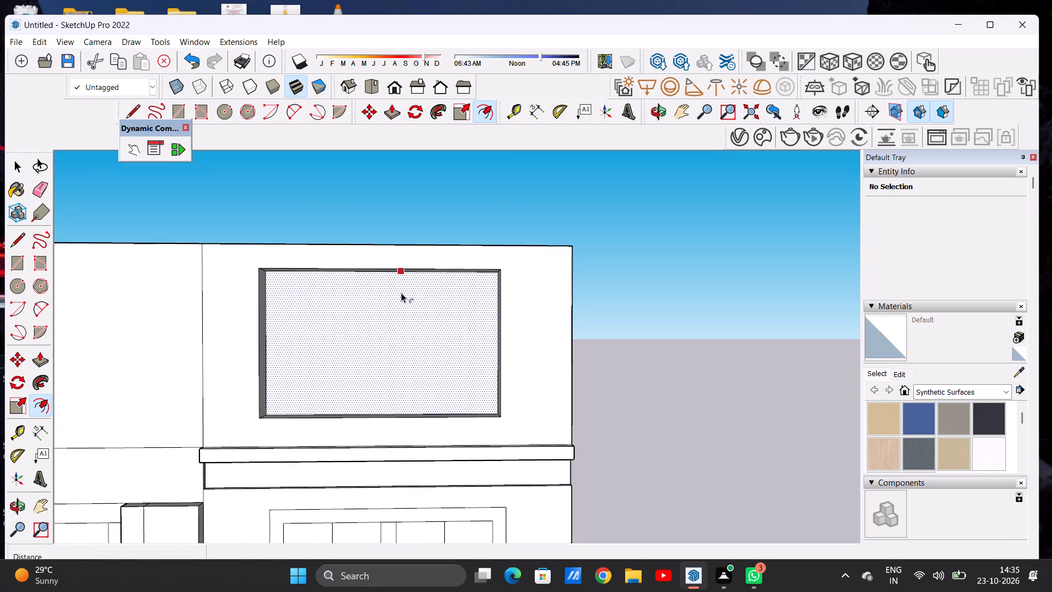
left_click(401, 293)
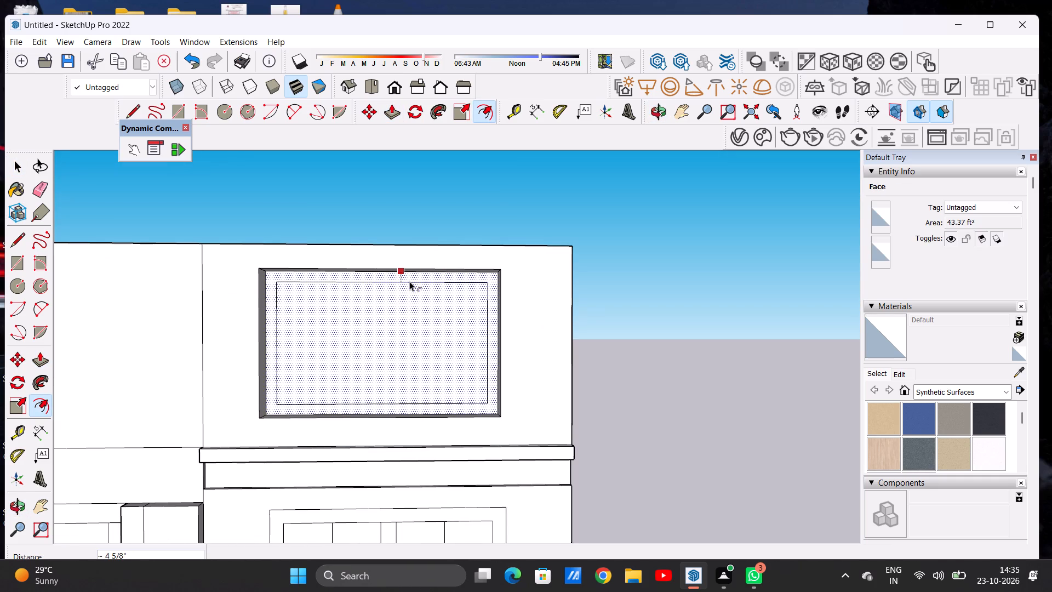
left_click(409, 280)
key("space")
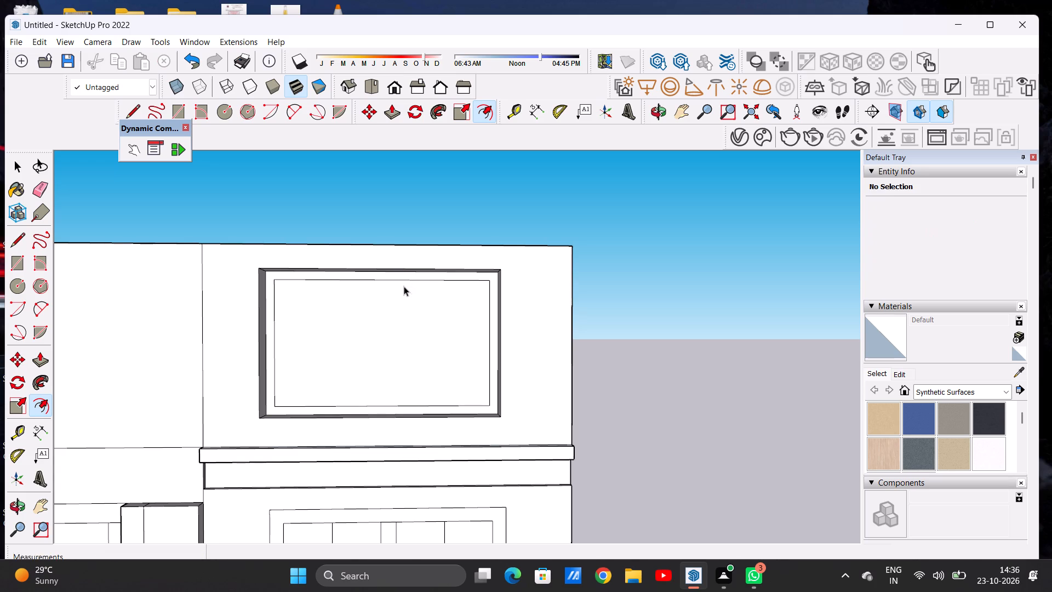
Draw two vertical lines about 4' 6 13/16" long near the middle of the window's inner rectangle for a central mullion.
type("L")
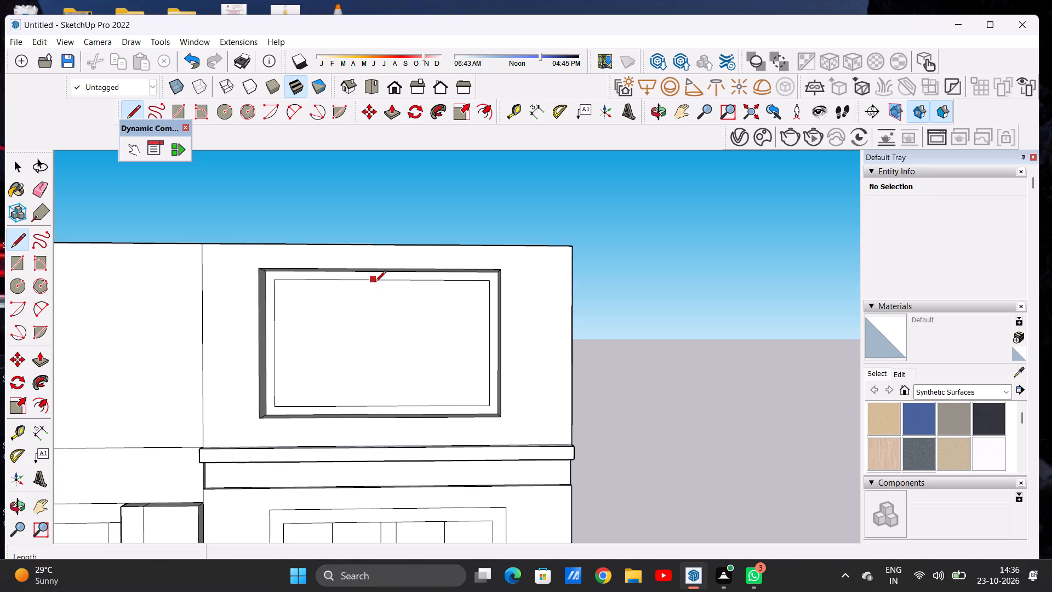
left_click(374, 279)
left_click(373, 405)
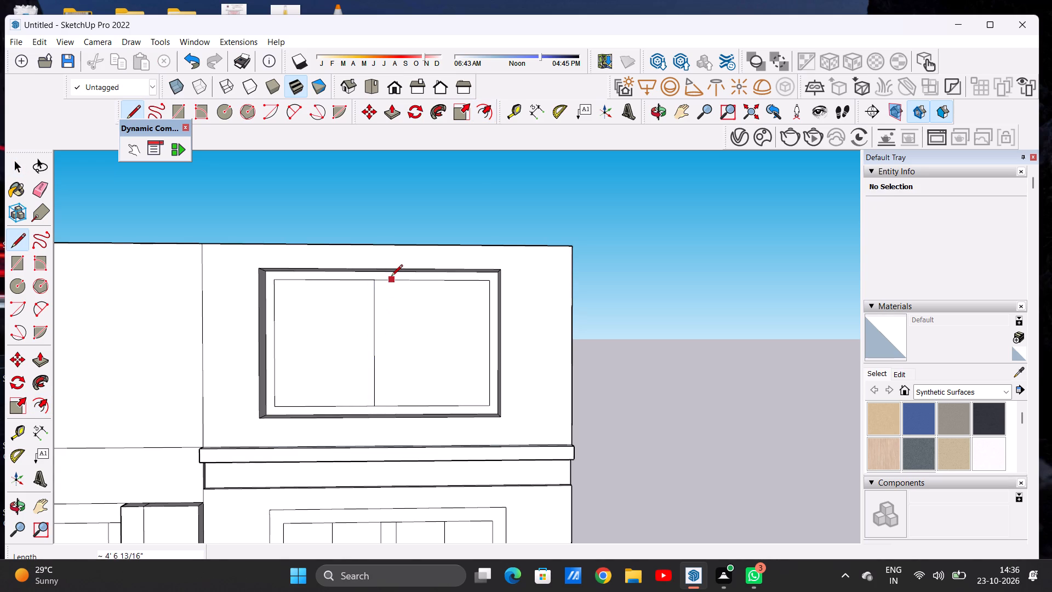
left_click(391, 281)
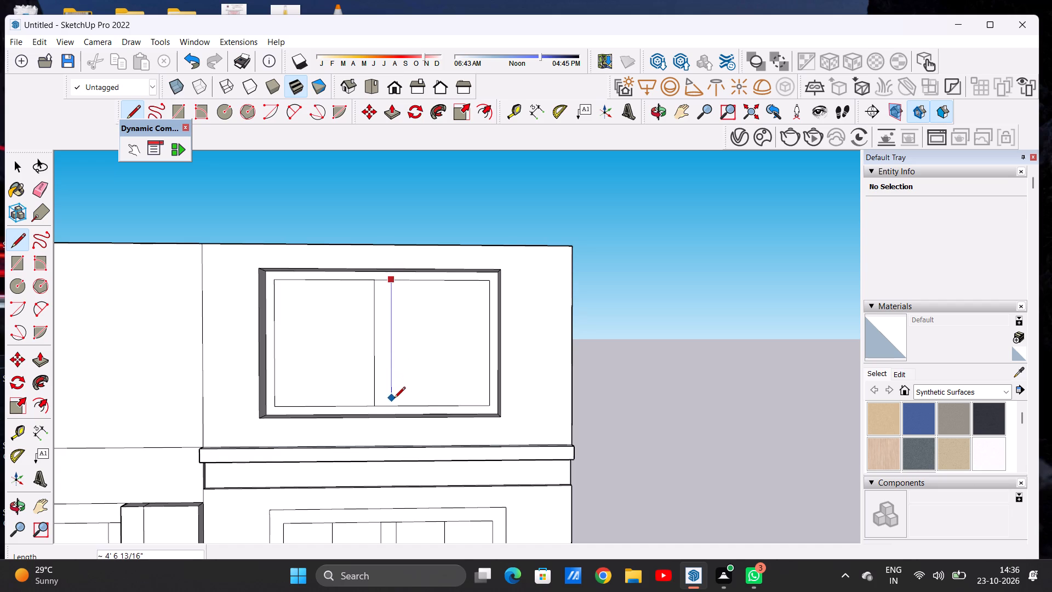
left_click(393, 402)
key("space")
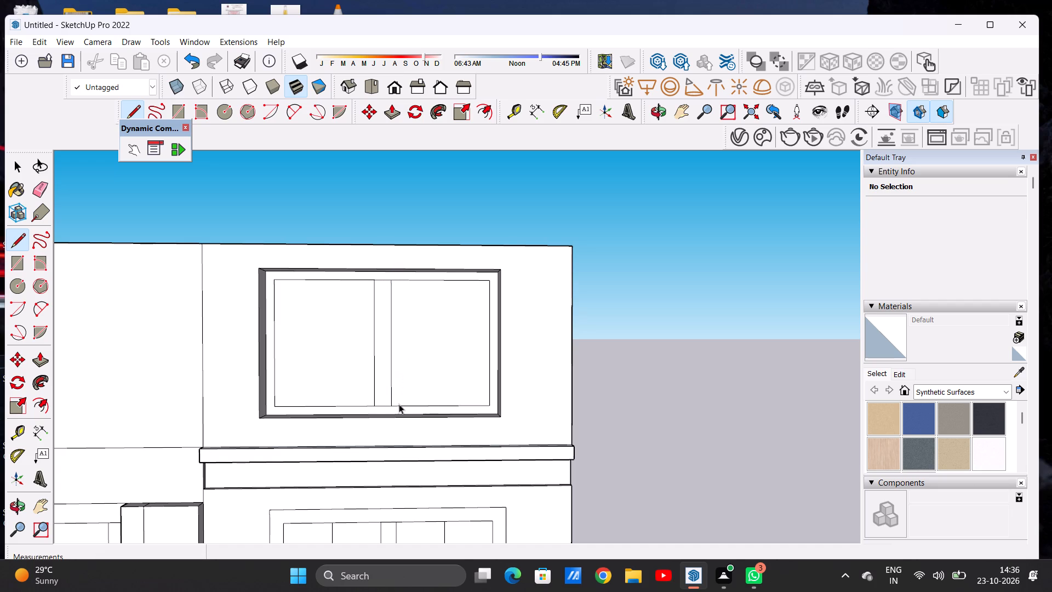
Move the mullion's left line about 2" toward its right line to narrow the mullion.
scroll(338, 328, "down", 9)
scroll(370, 341, "up", 1)
scroll(371, 341, "down", 7)
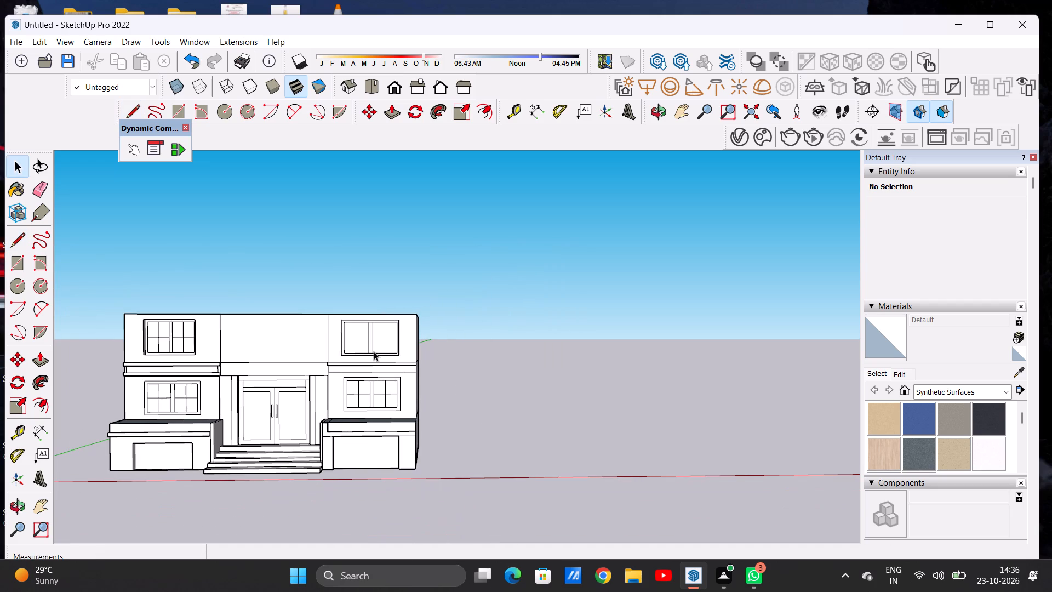
scroll(380, 342, "up", 1)
scroll(380, 342, "down", 1)
scroll(378, 343, "up", 17)
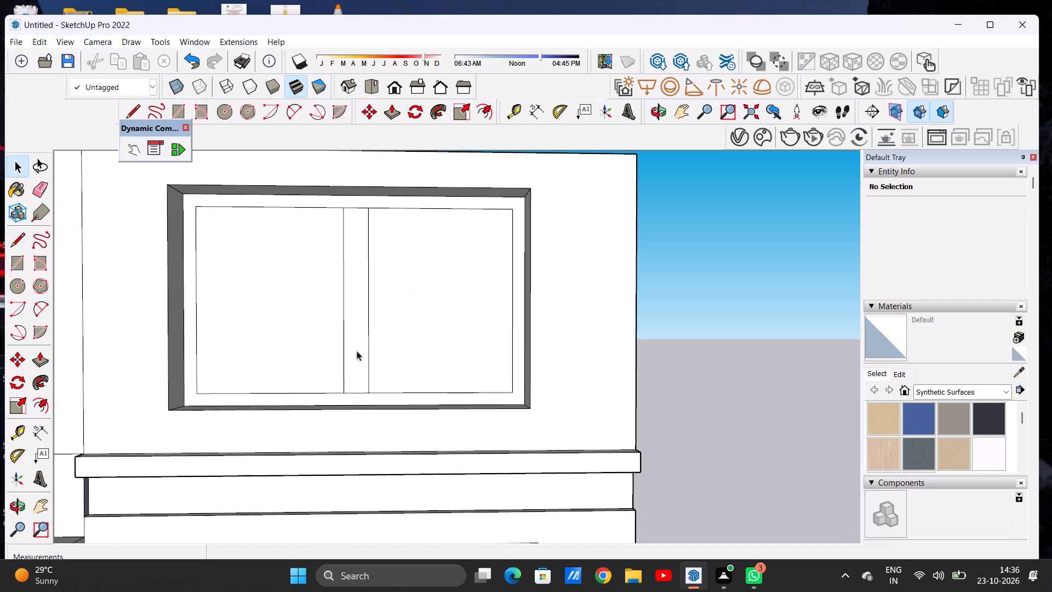
left_click(345, 382)
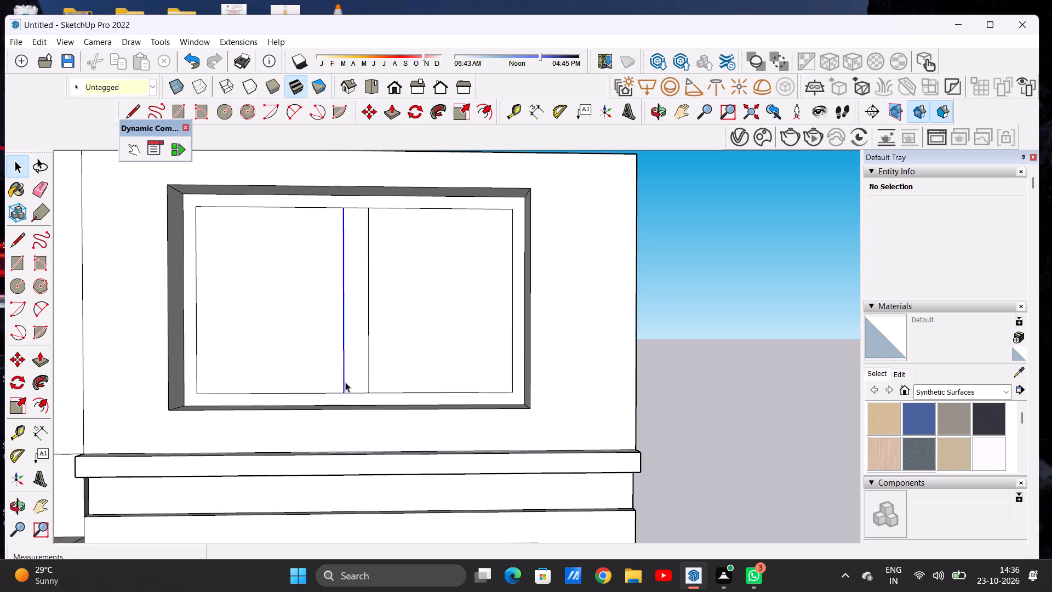
key("m")
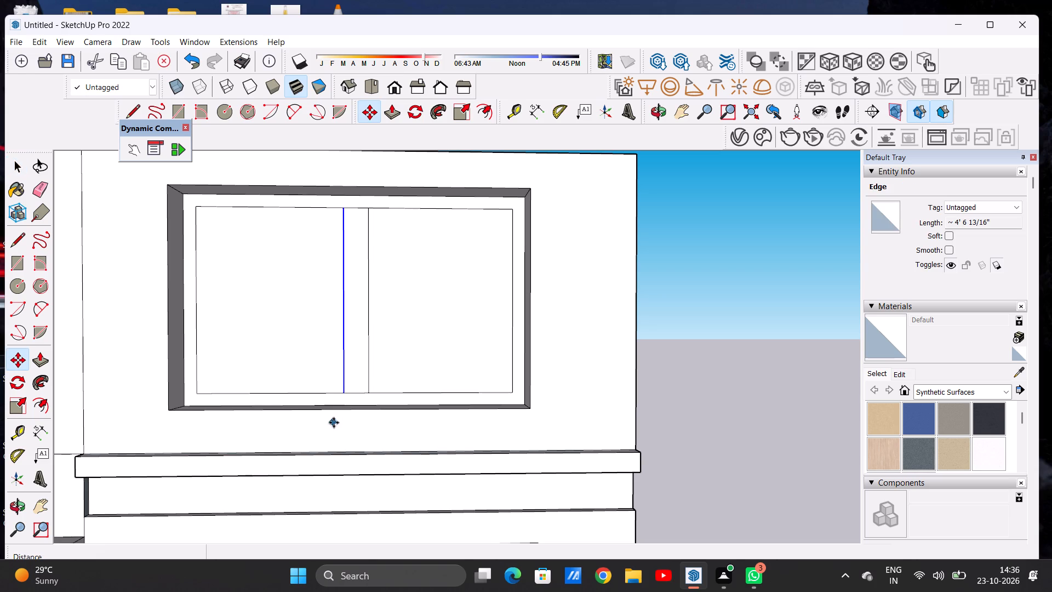
left_click(342, 394)
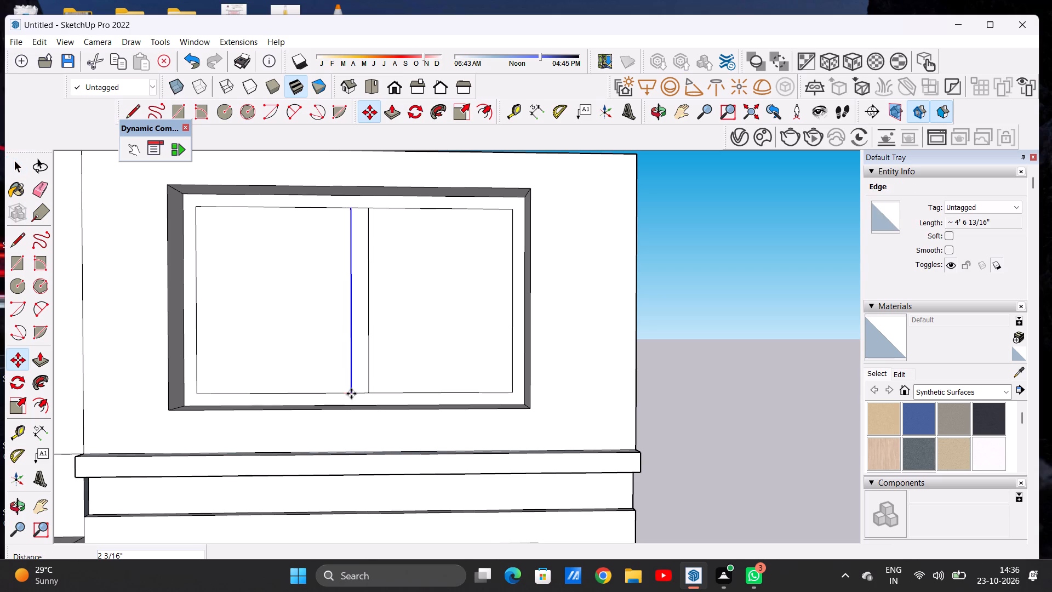
left_click(351, 394)
key("space")
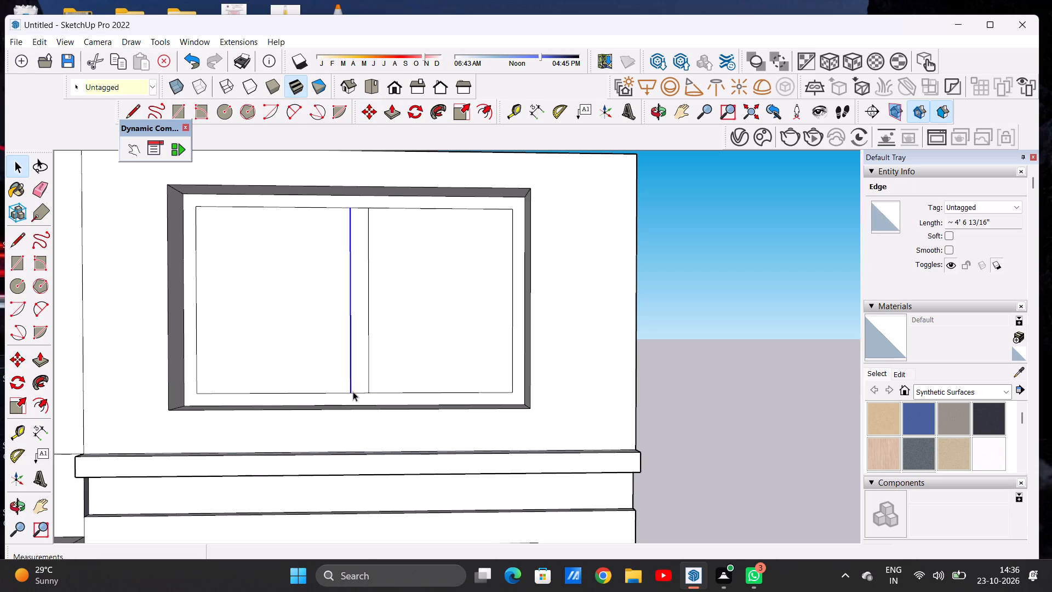
type("L")
key("space")
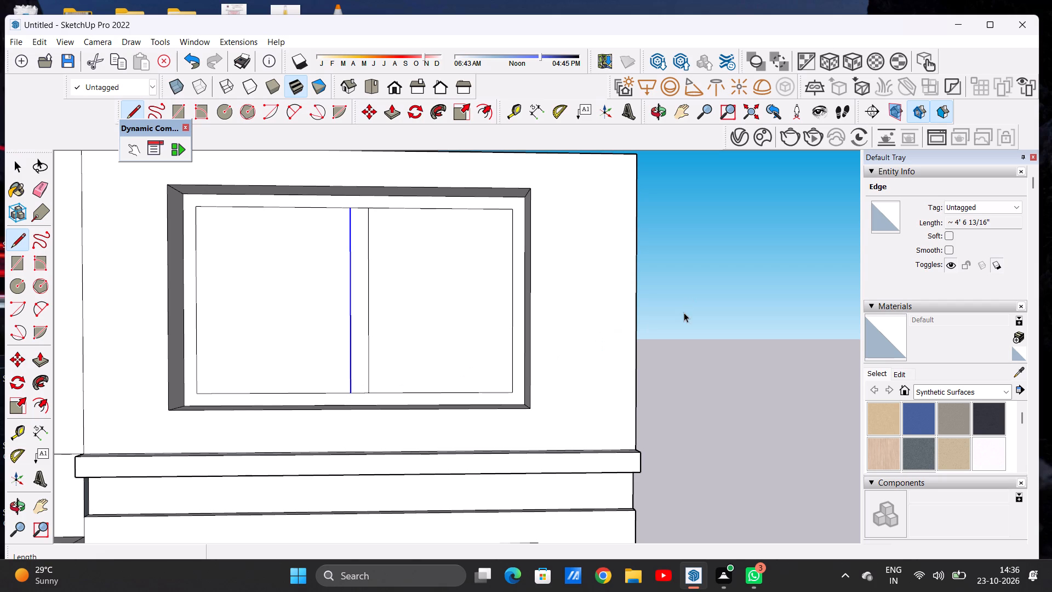
left_click(729, 502)
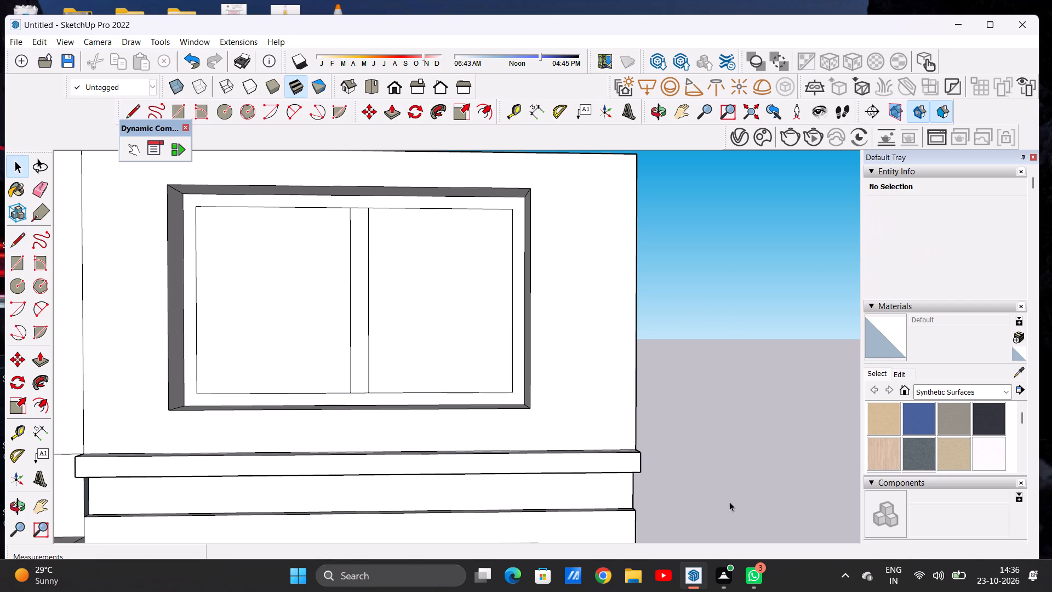
Divide the window's left half into four panes with a vertical and a horizontal line through the midpoints.
key("l")
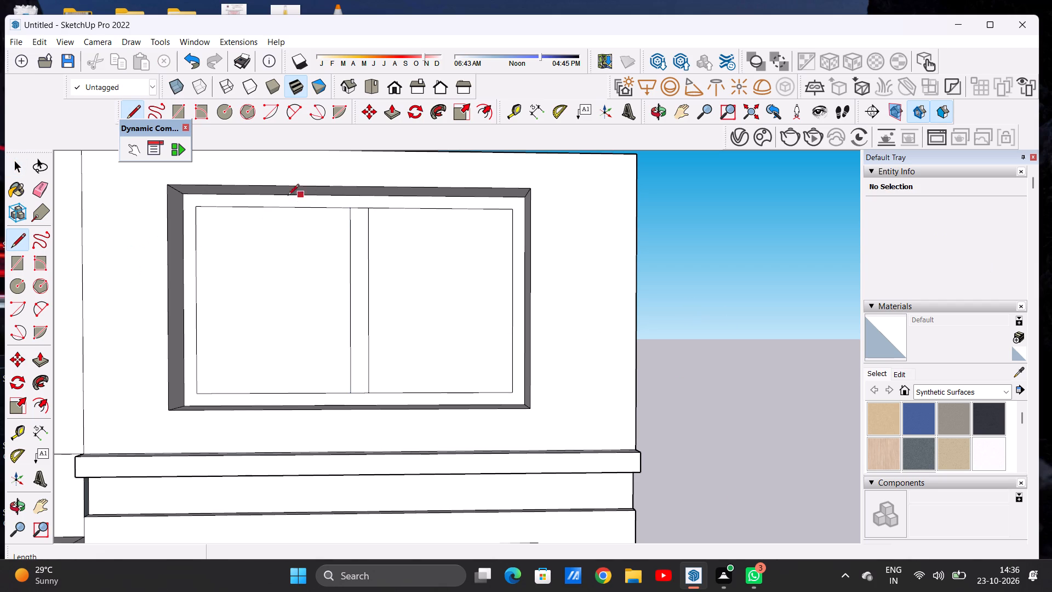
left_click(271, 209)
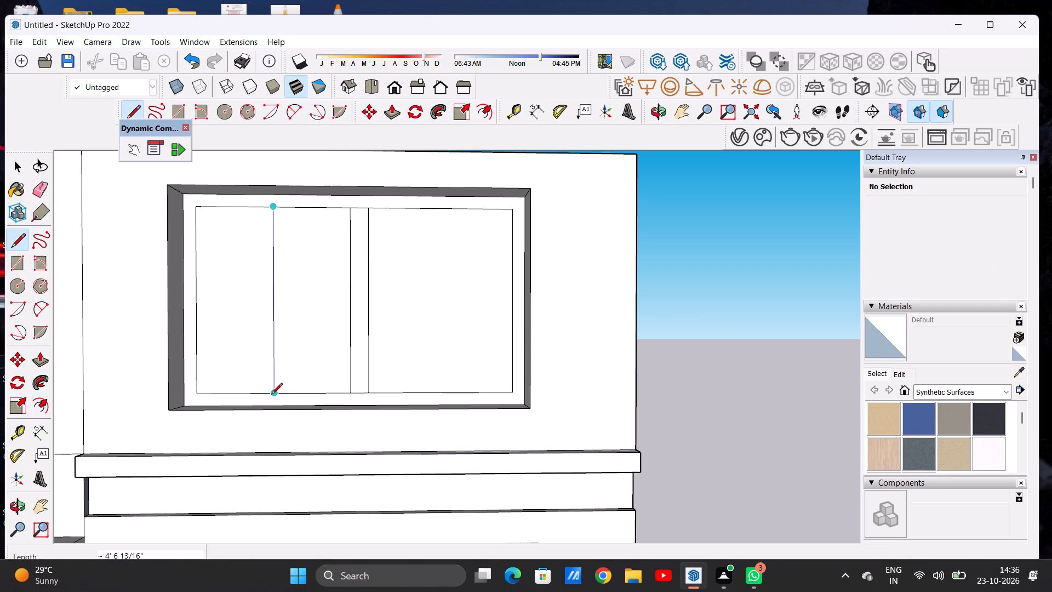
left_click(271, 395)
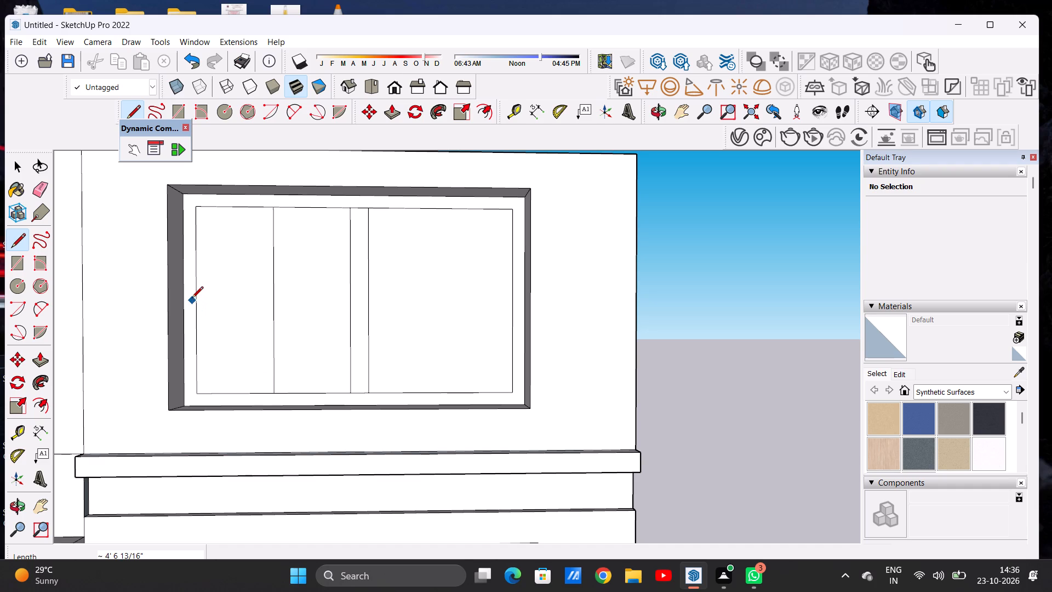
left_click(197, 288)
key("space")
type("L")
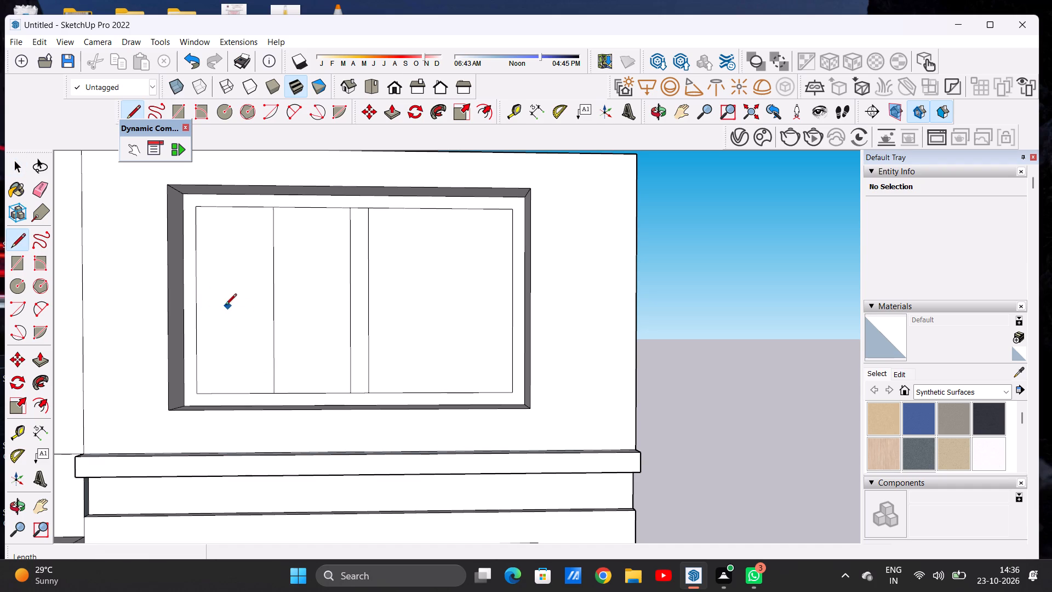
left_click(195, 301)
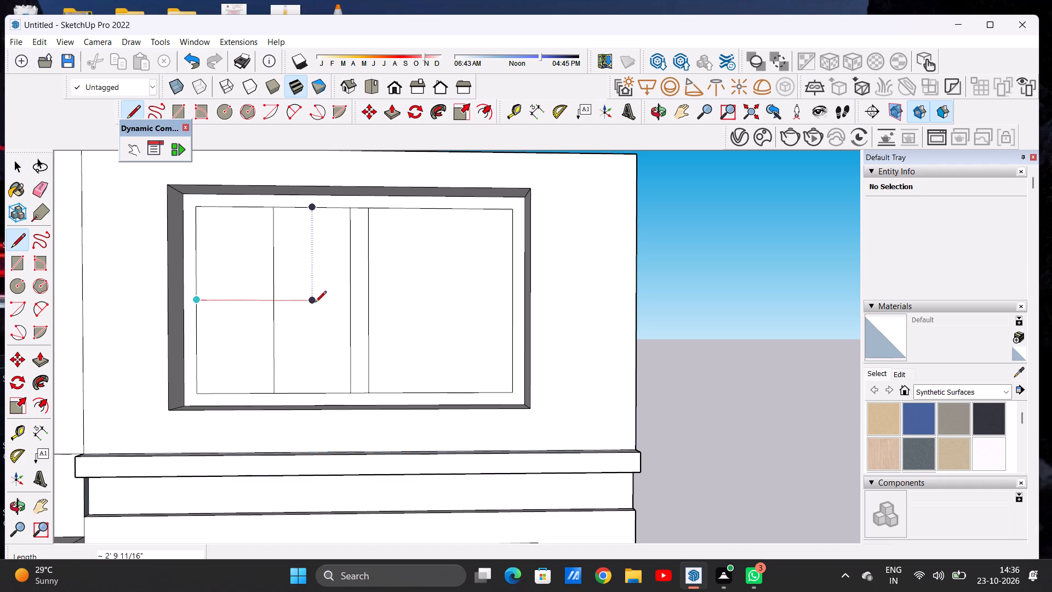
left_click(347, 303)
Divide the window's right half into four panes with a horizontal and a vertical line through the midpoints.
left_click(370, 306)
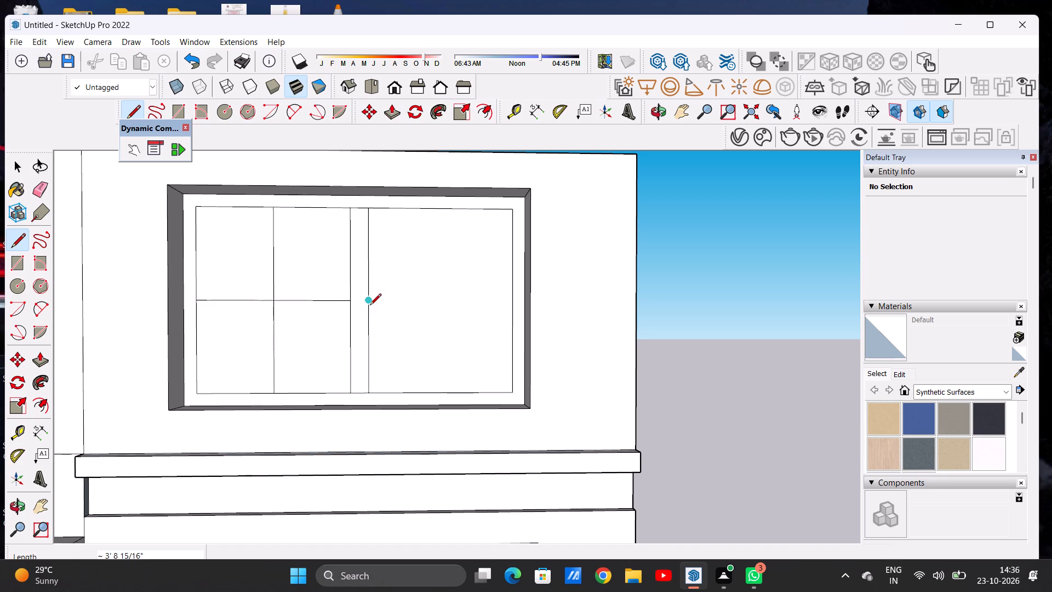
left_click(510, 303)
left_click(437, 210)
left_click(444, 391)
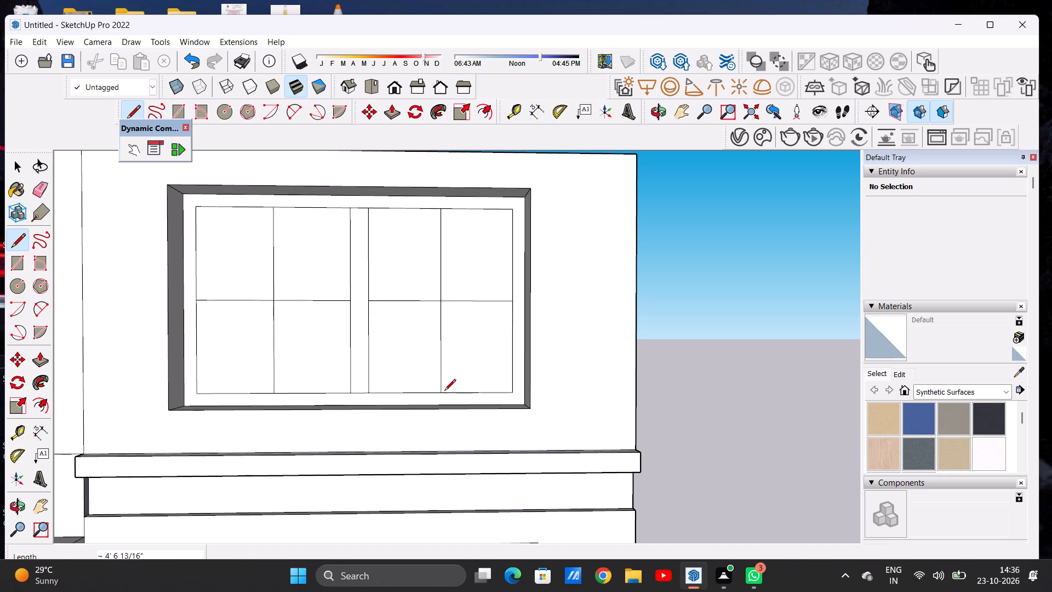
key("space")
Examine the whole building from the front, above and the side, comparing the upper-floor windows on both wings.
scroll(431, 340, "down", 10)
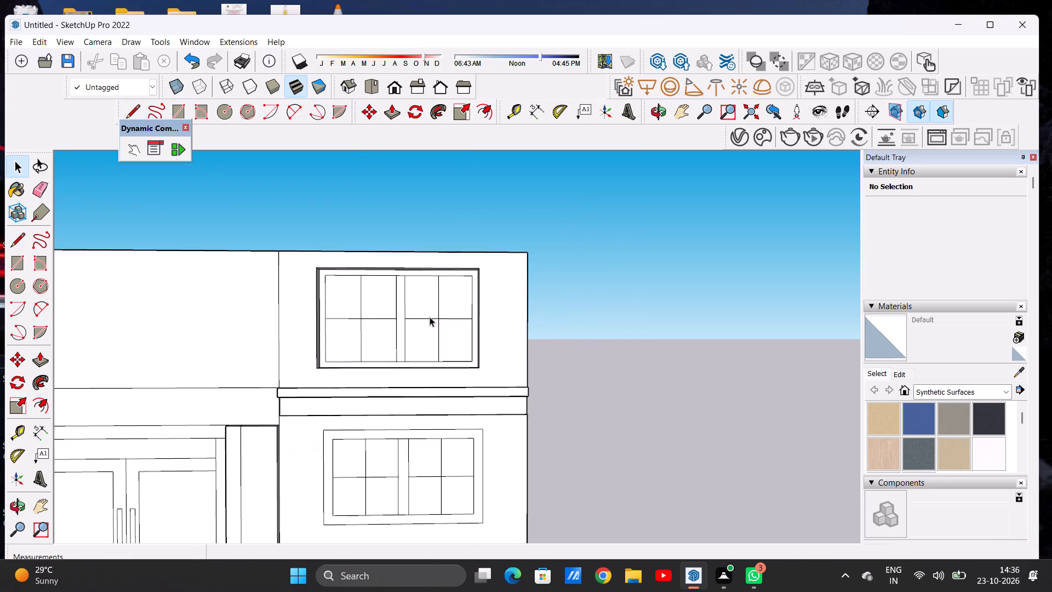
scroll(350, 358, "down", 14)
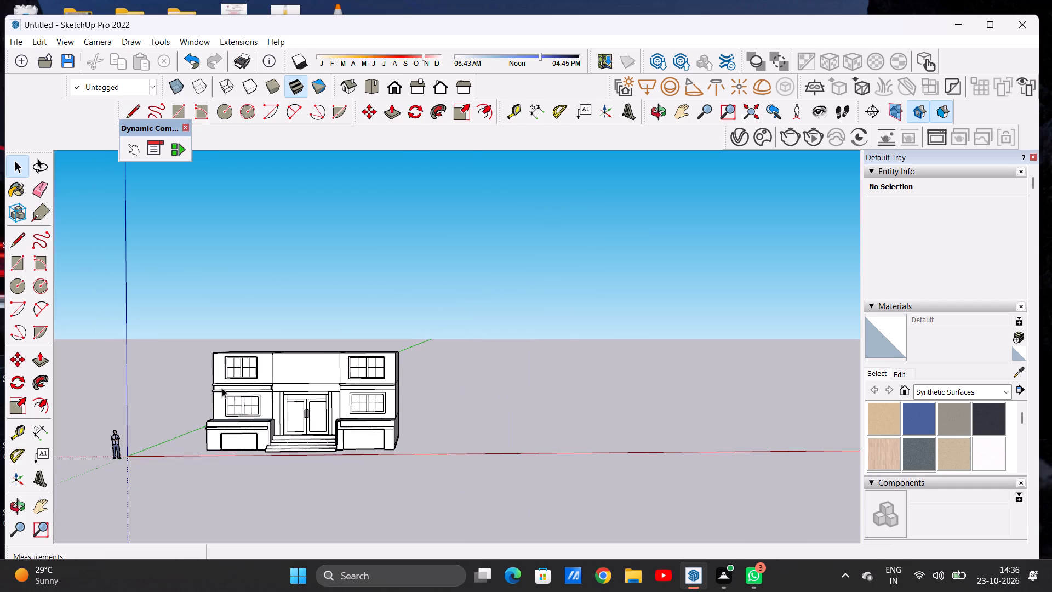
scroll(228, 364, "up", 6)
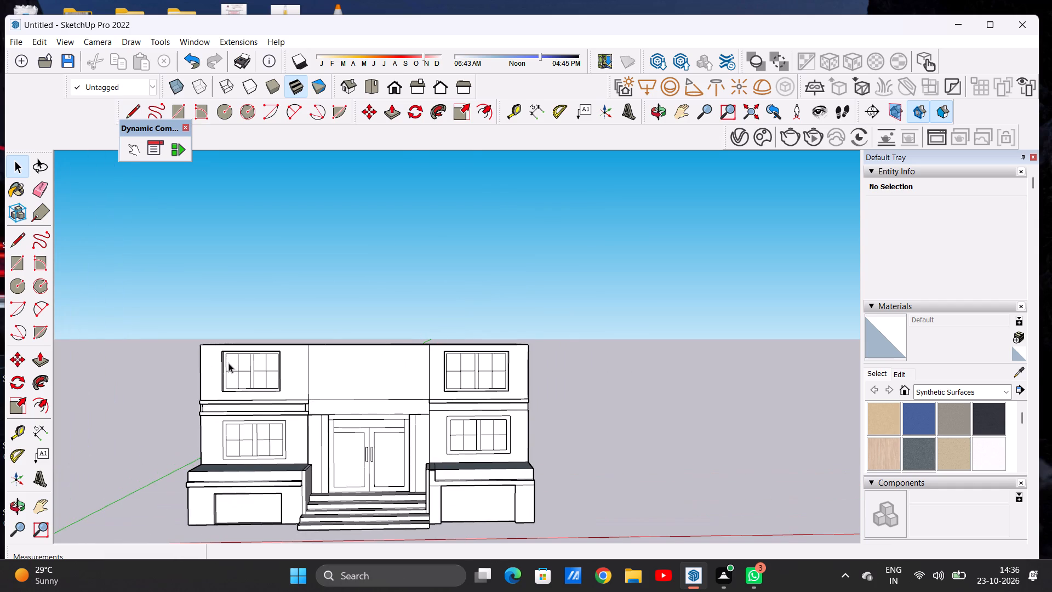
scroll(327, 334, "down", 3)
middle_click_drag(324, 337, 318, 378)
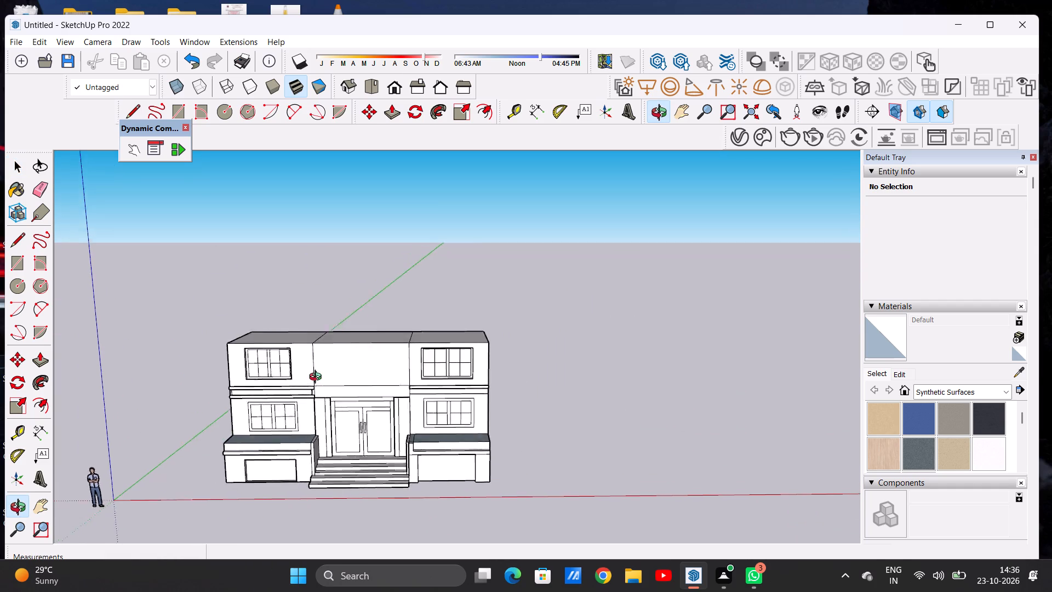
middle_click_drag(318, 378, 321, 415)
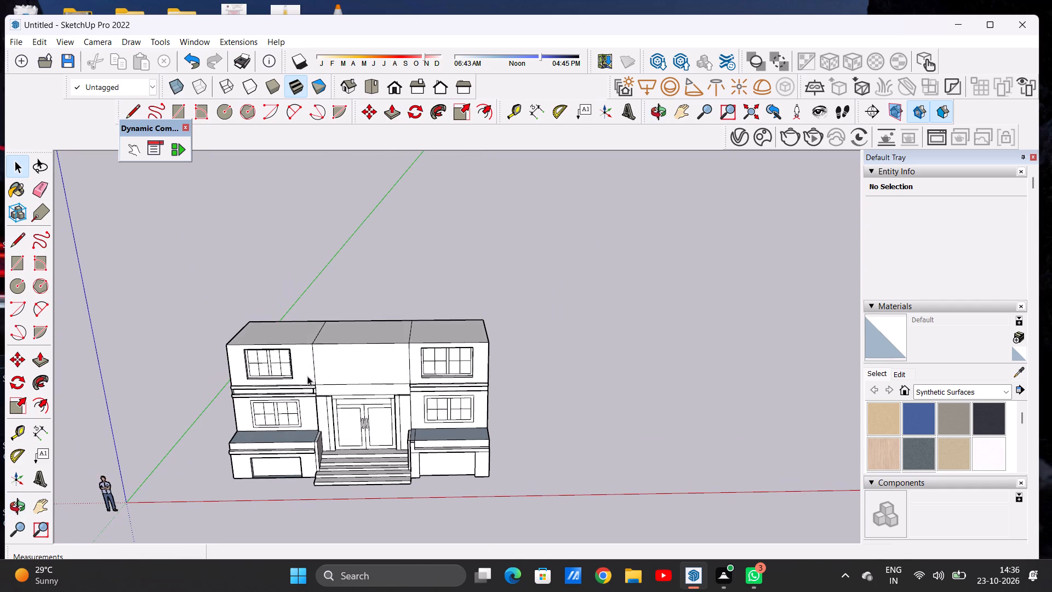
scroll(294, 337, "up", 1)
middle_click_drag(290, 420, 306, 388)
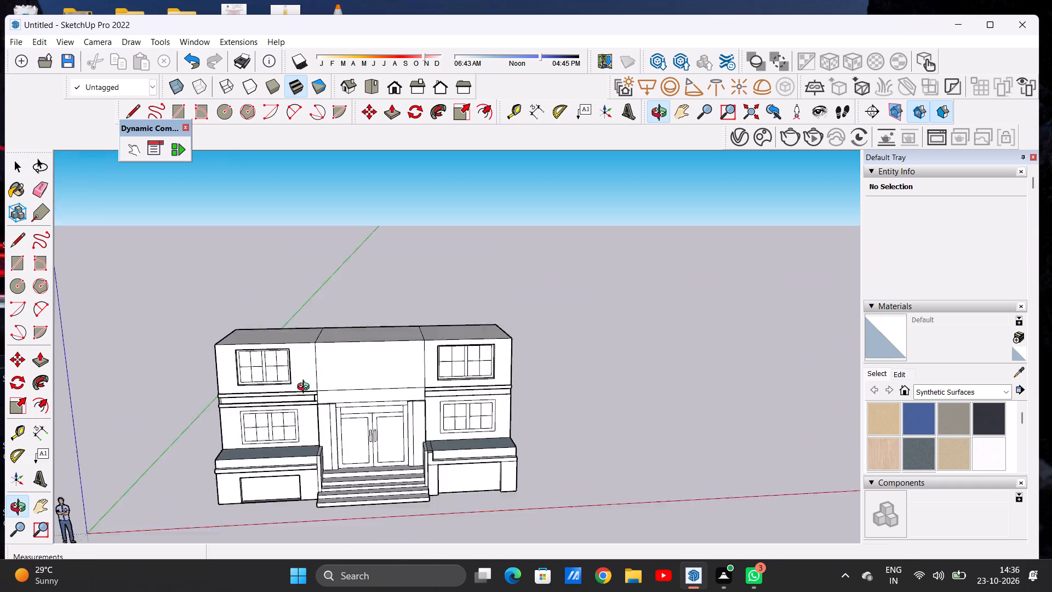
middle_click_drag(306, 388, 317, 327)
middle_click_drag(470, 373, 146, 375)
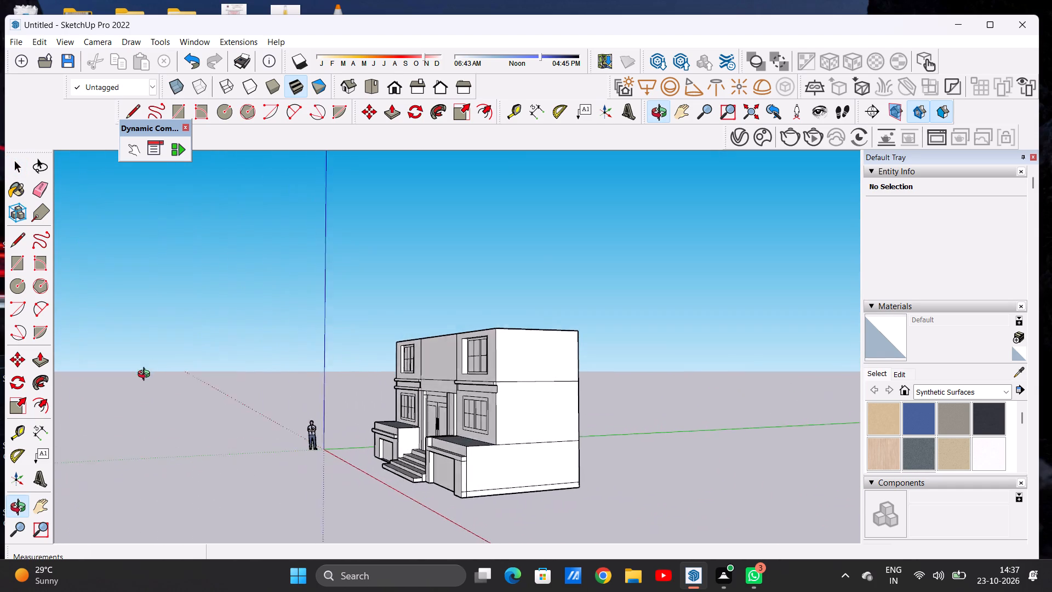
middle_click_drag(146, 375, 419, 382)
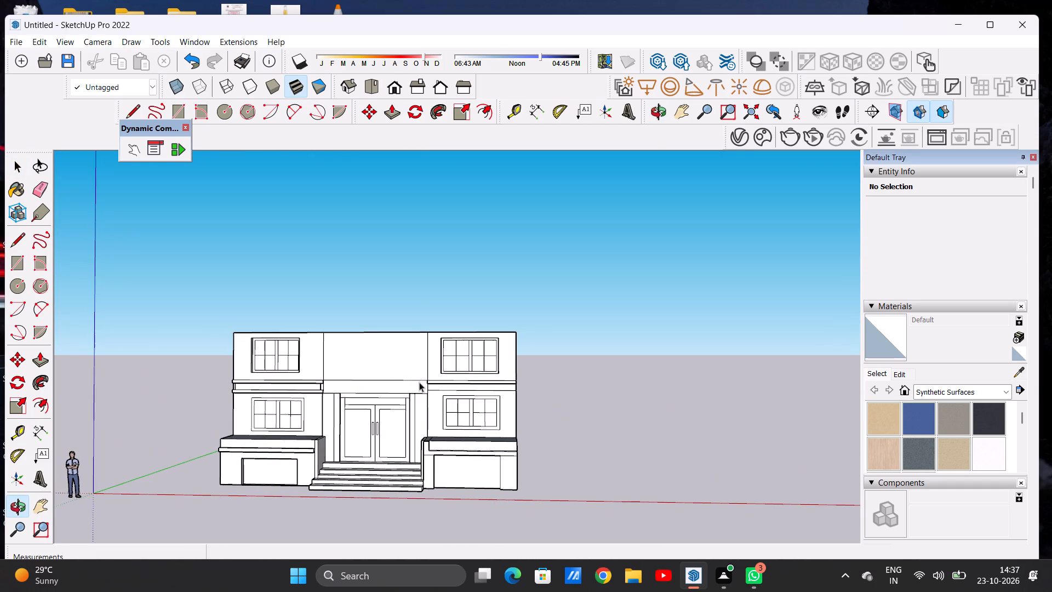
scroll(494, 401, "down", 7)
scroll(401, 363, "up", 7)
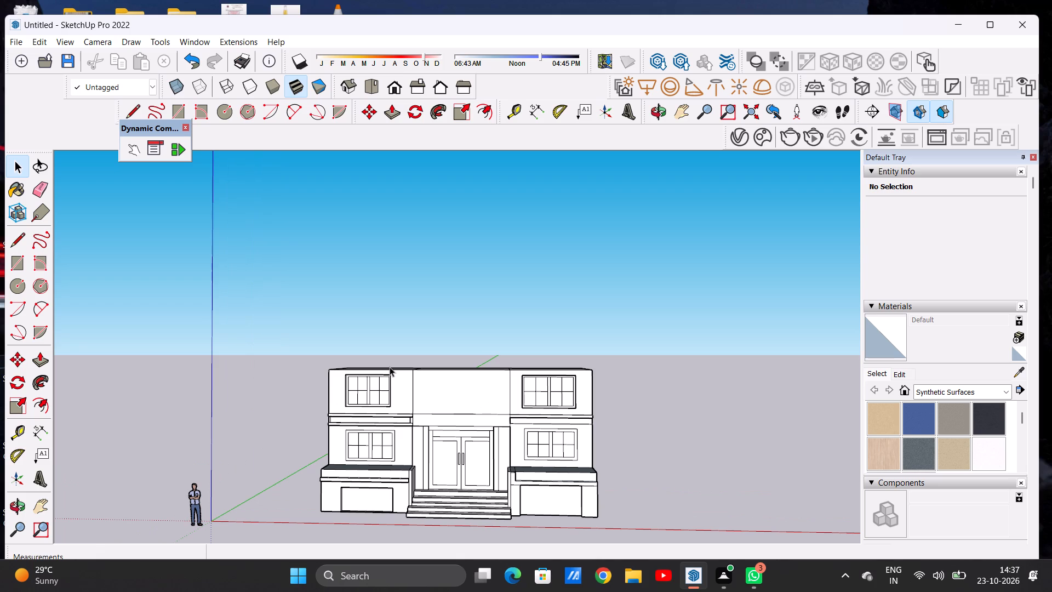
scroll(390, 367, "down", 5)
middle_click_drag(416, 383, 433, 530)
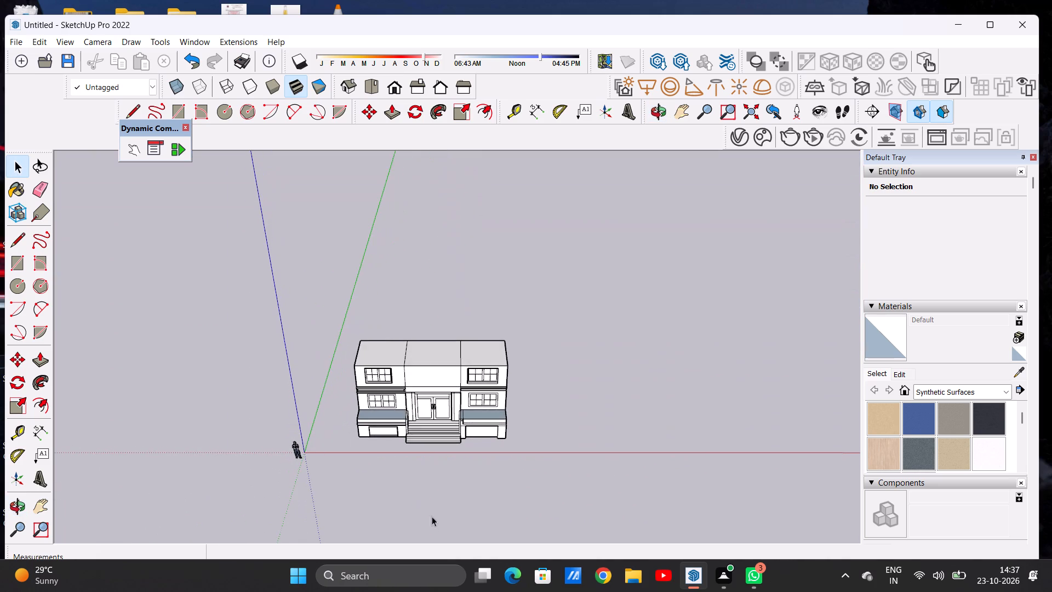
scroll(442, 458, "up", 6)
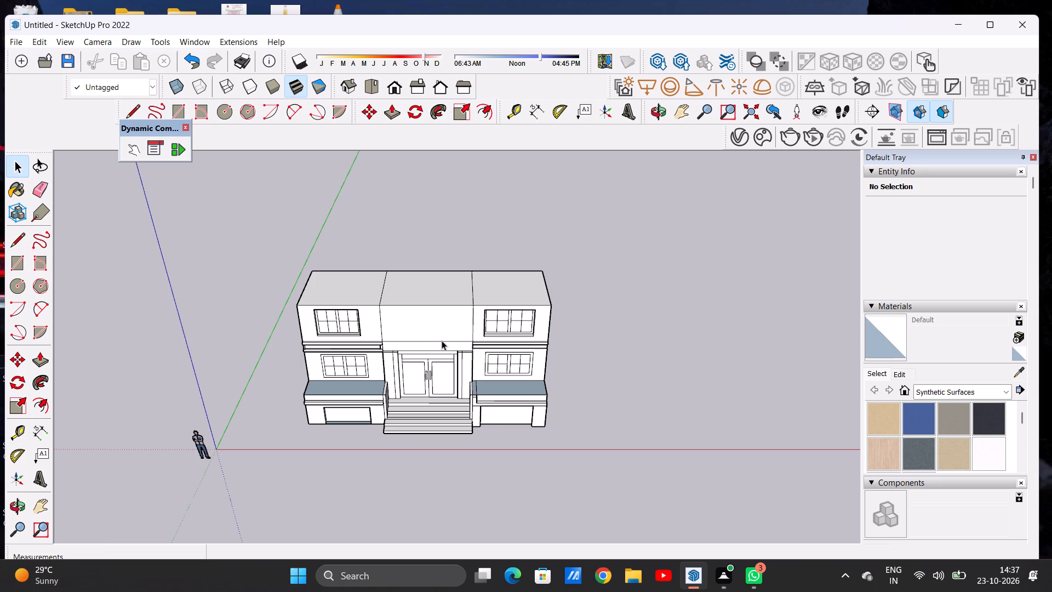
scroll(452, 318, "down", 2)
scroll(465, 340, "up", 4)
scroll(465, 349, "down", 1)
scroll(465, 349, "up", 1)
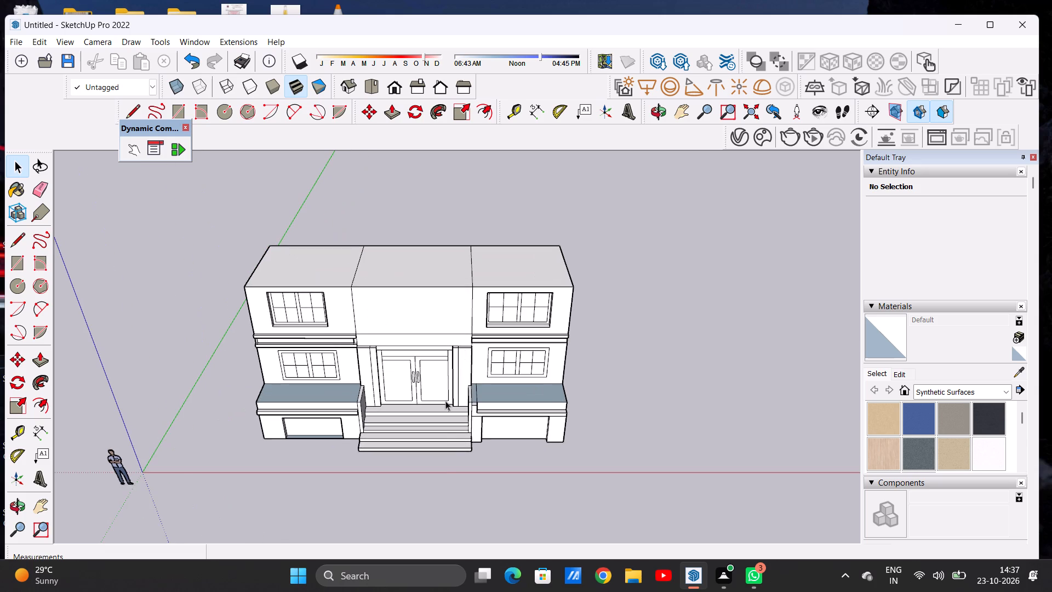
Select the entire building and move it about 21' 5" back from the red axis, along the green axis.
triple_click(448, 448)
double_click(448, 447)
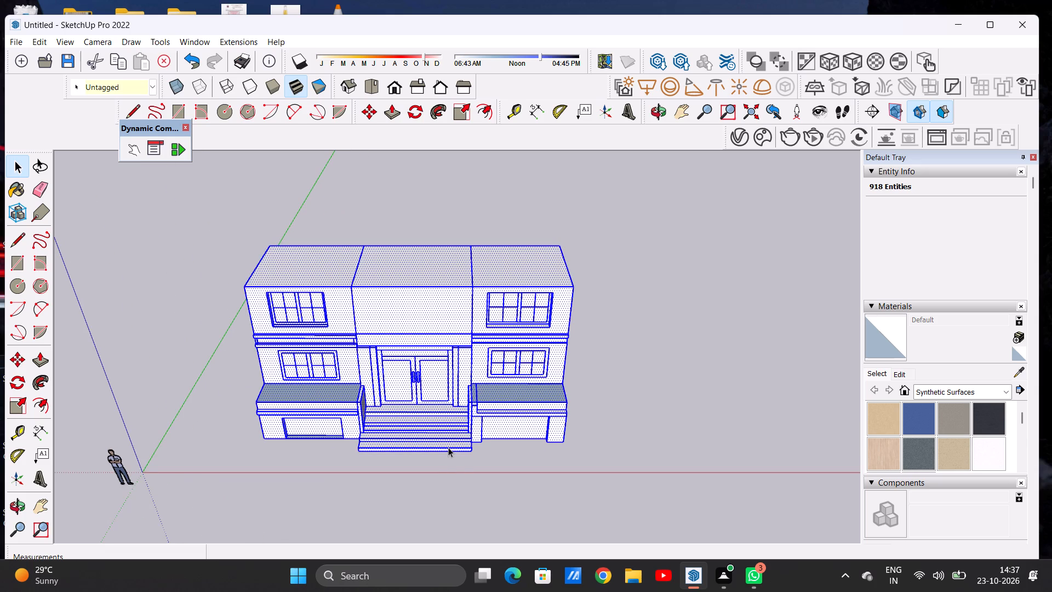
key("m")
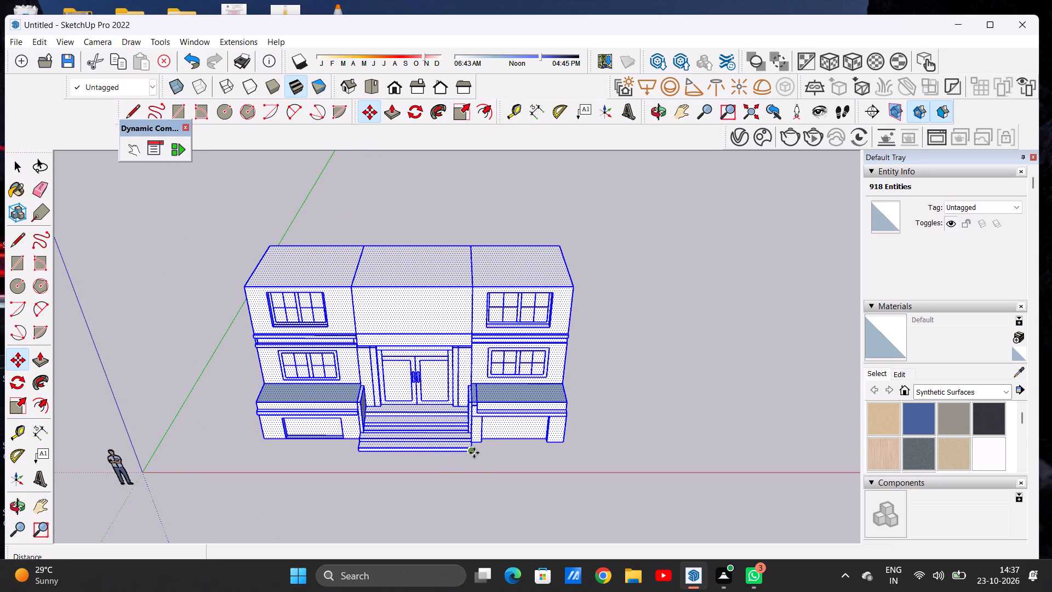
left_click(563, 442)
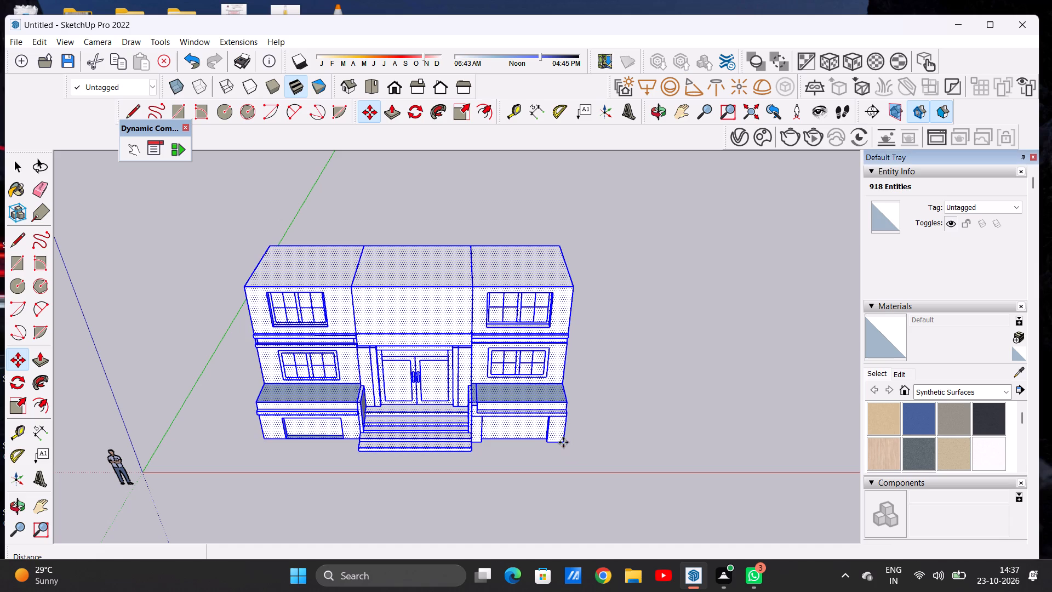
left_click(599, 363)
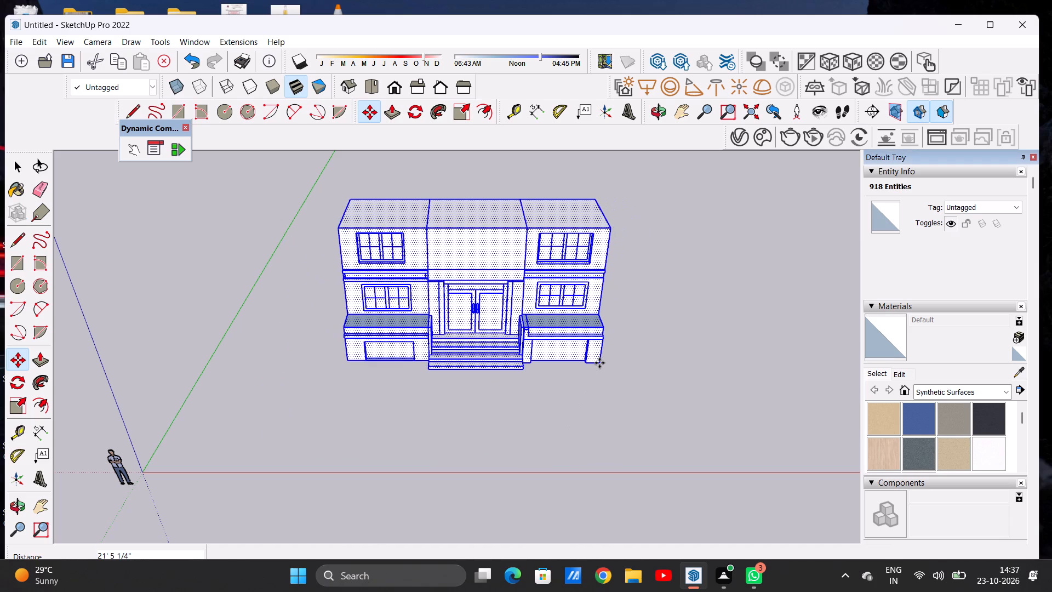
key("space")
left_click(687, 319)
Push/Pull the left wing's roof face up 7' to raise another floor block.
scroll(347, 469, "down", 7)
middle_click_drag(402, 425, 387, 339)
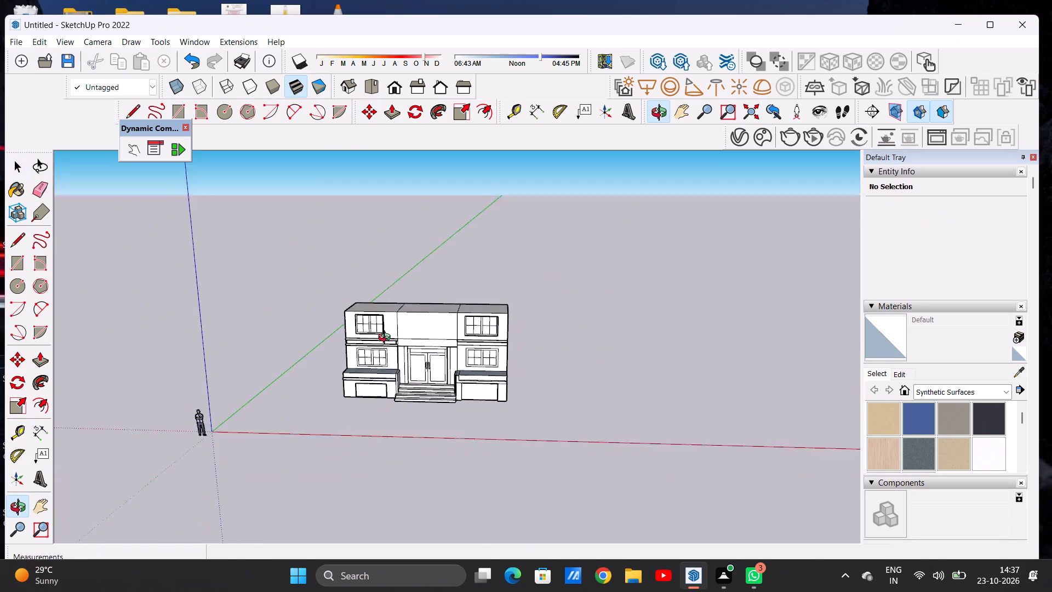
middle_click_drag(387, 339, 395, 366)
scroll(396, 343, "up", 7)
middle_click_drag(413, 304, 407, 362)
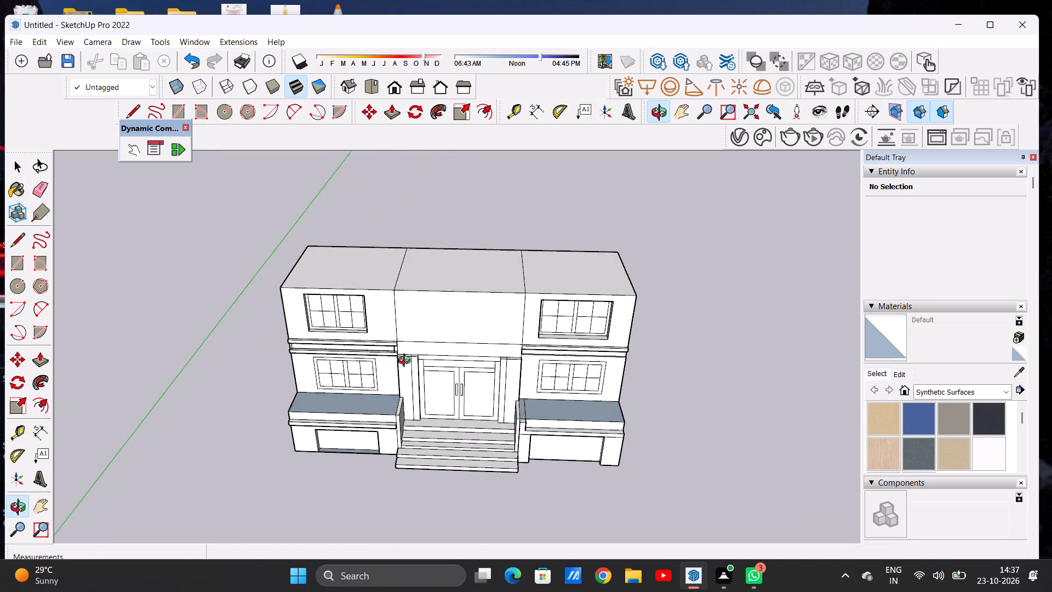
middle_click_drag(407, 362, 407, 373)
scroll(385, 278, "up", 5)
key("p")
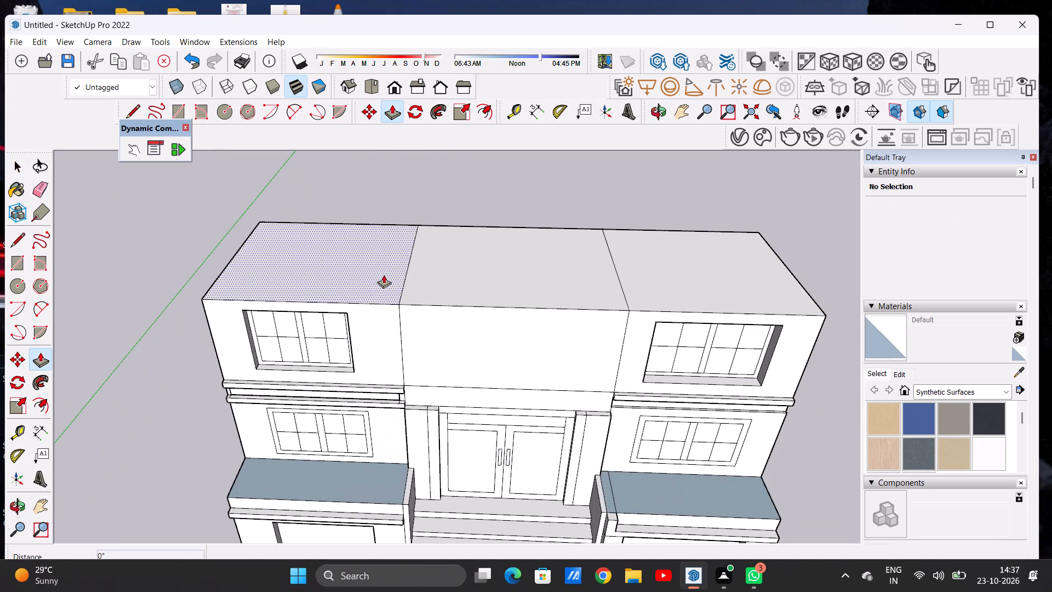
left_click(373, 287)
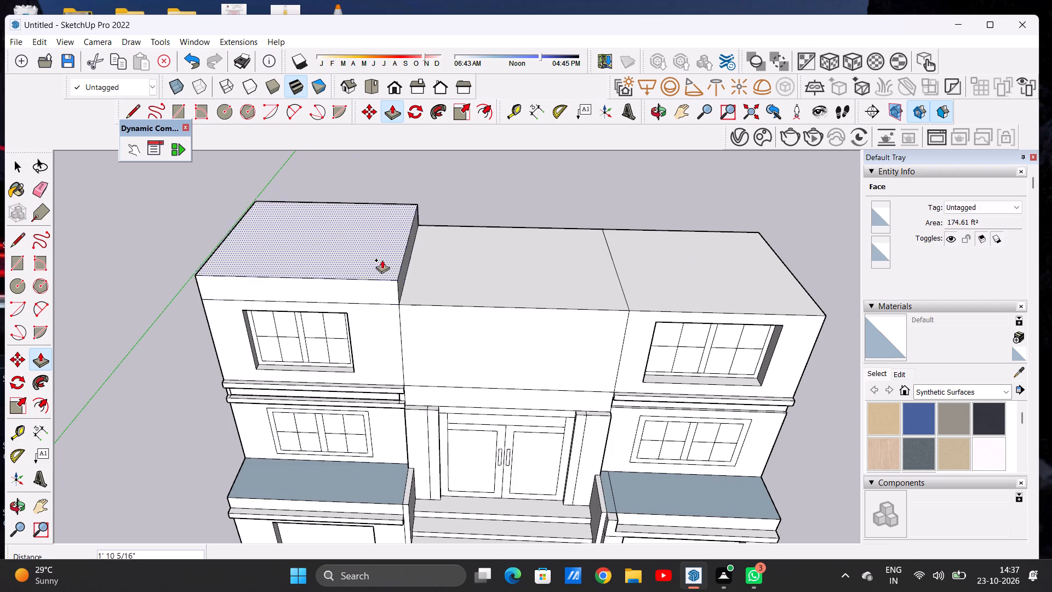
scroll(384, 266, "down", 5)
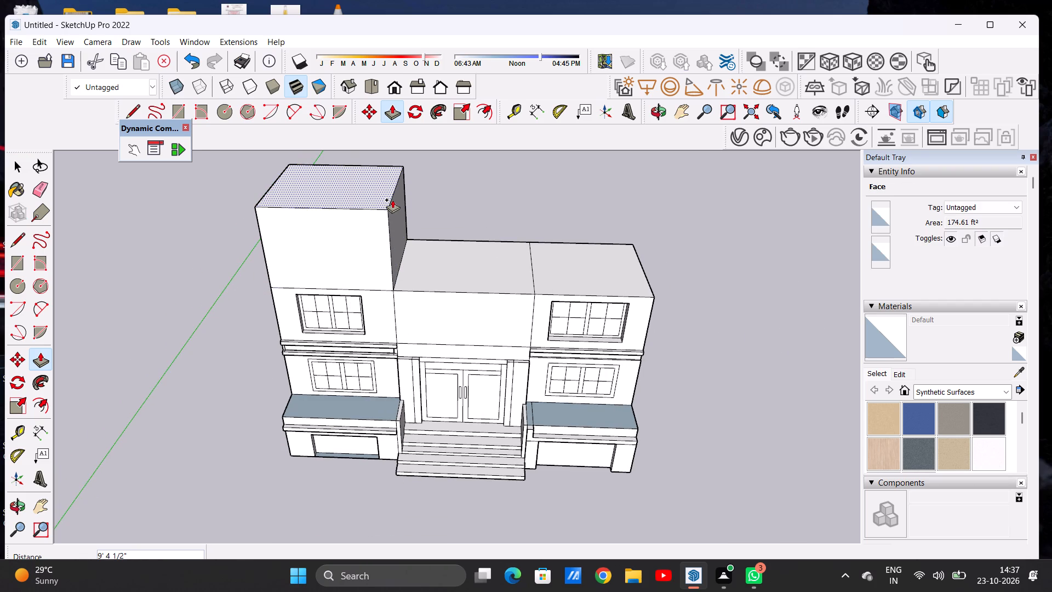
key("8")
key("BackSpace")
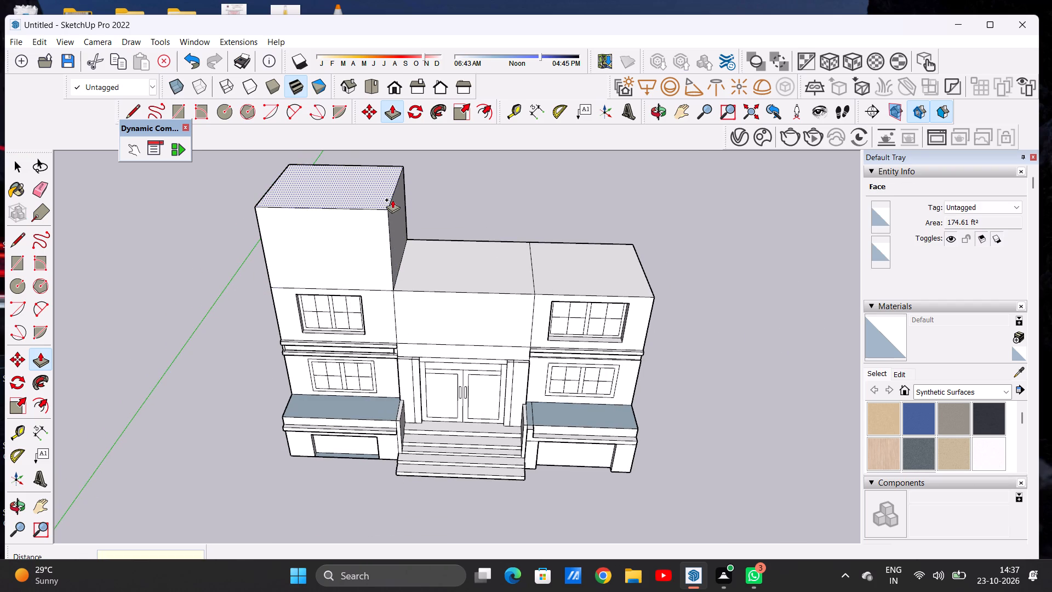
key("7")
key("apostrophe")
key("Return")
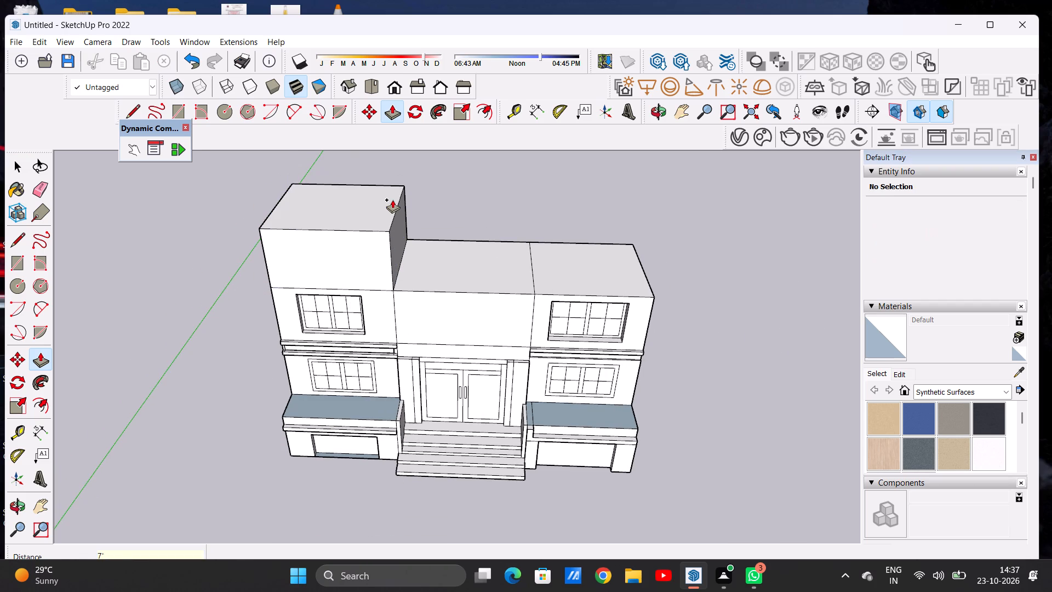
key("space")
Draw a window rectangle about 7' 6 1/2" by 5' 3" on the new block's front face, above the existing window.
scroll(339, 304, "down", 5)
middle_click_drag(358, 304, 419, 207)
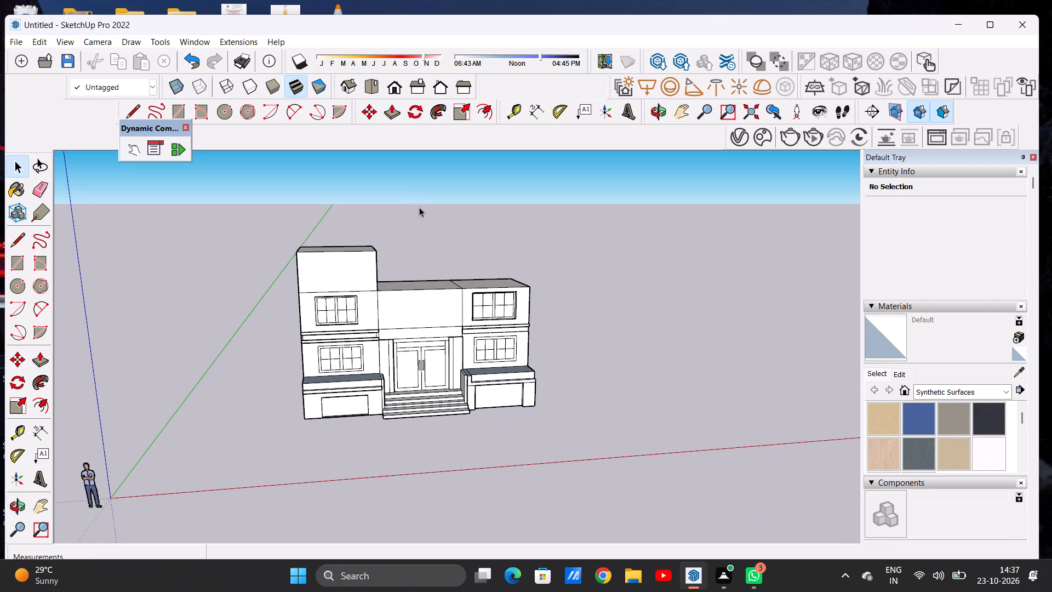
middle_click(419, 207)
middle_click_drag(382, 301, 352, 315)
scroll(340, 274, "up", 4)
middle_click_drag(343, 288, 353, 253)
scroll(348, 255, "up", 8)
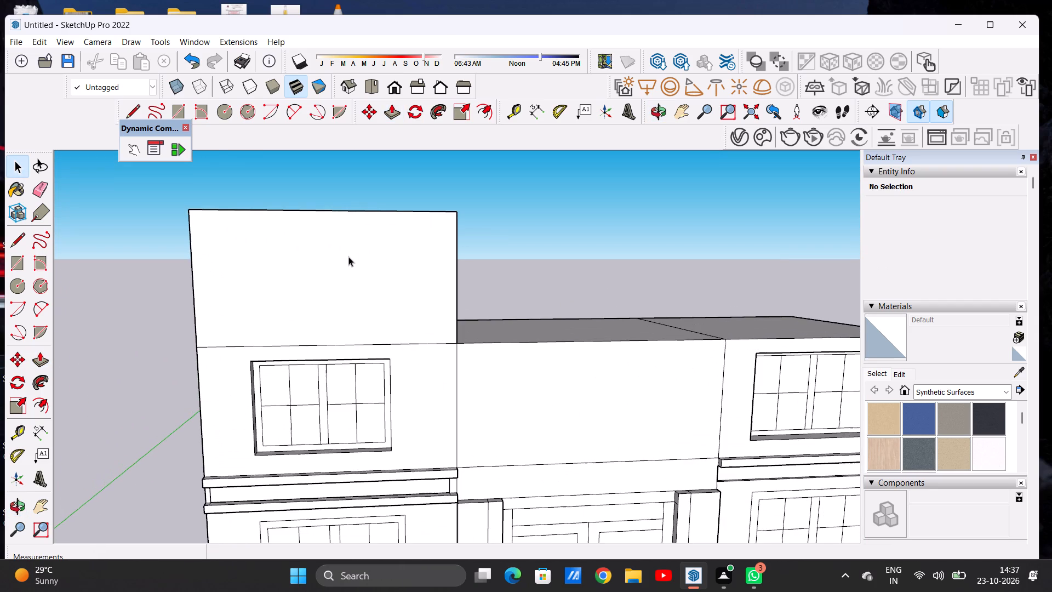
left_click(396, 87)
scroll(402, 396, "down", 5)
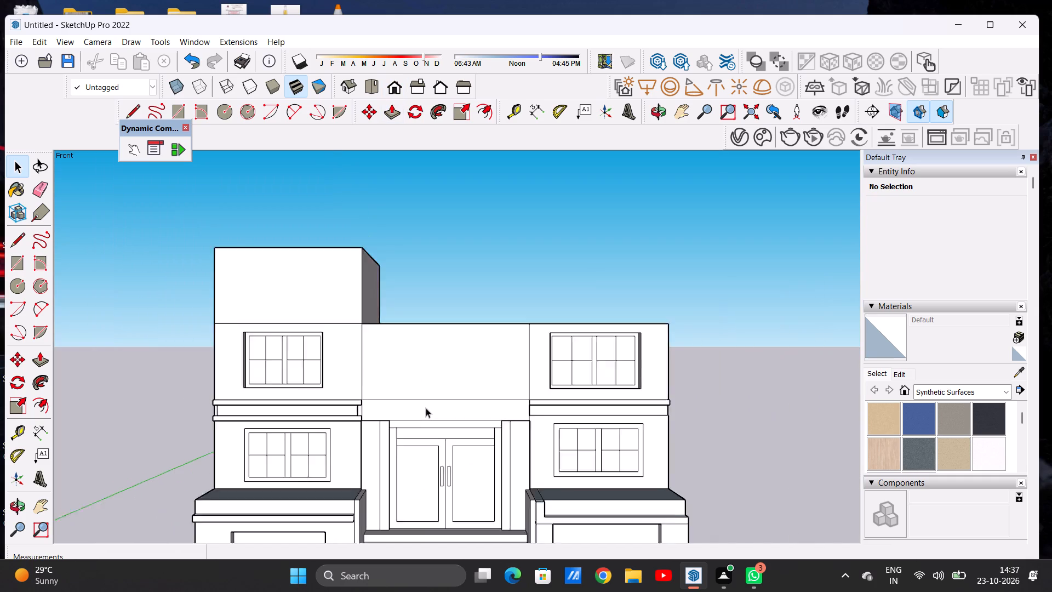
scroll(426, 408, "down", 1)
scroll(266, 295, "up", 7)
key("r")
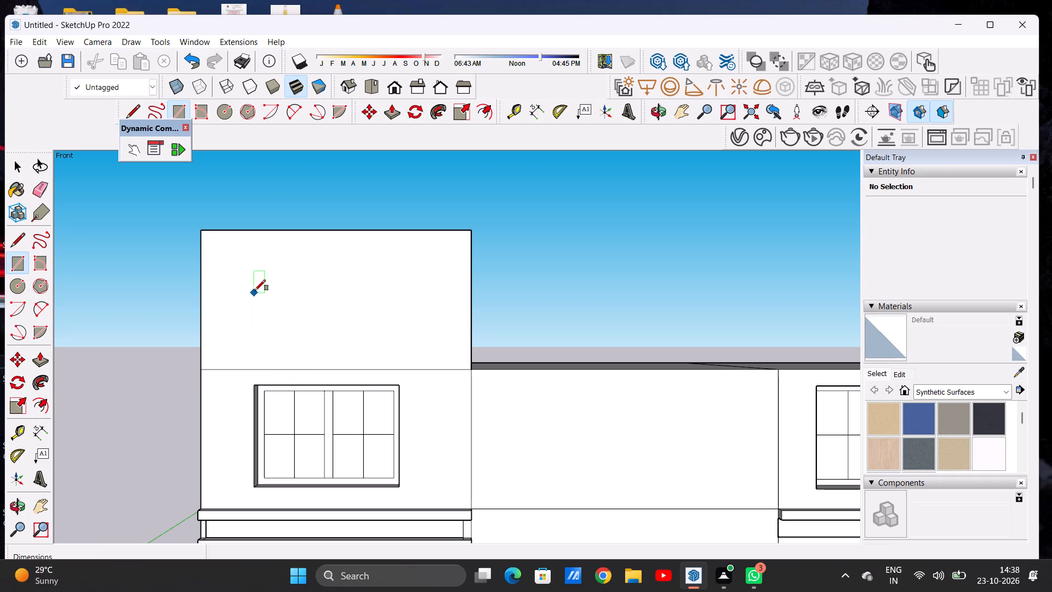
left_click(250, 245)
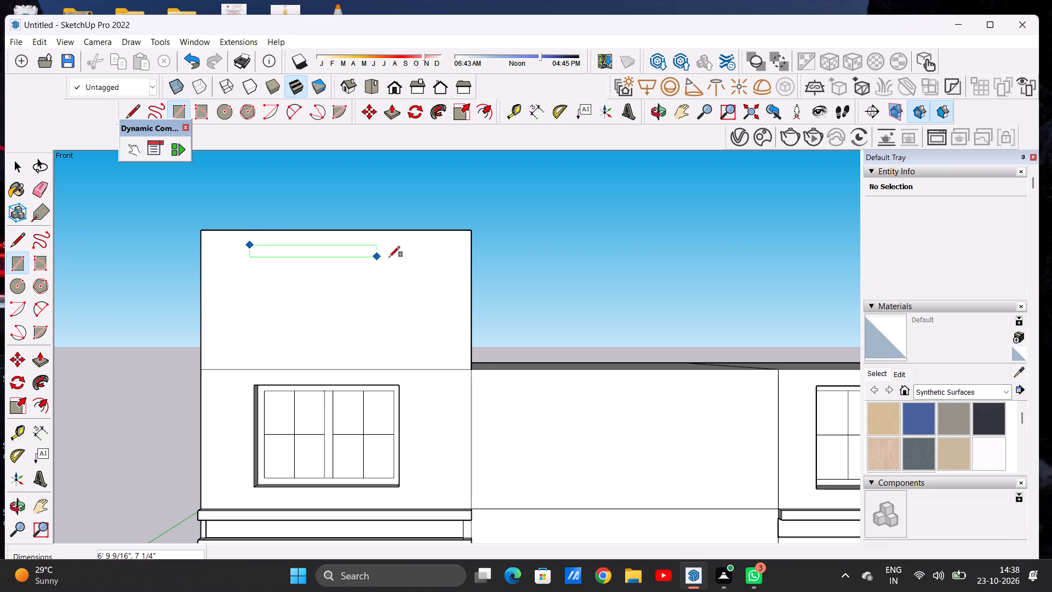
left_click(400, 350)
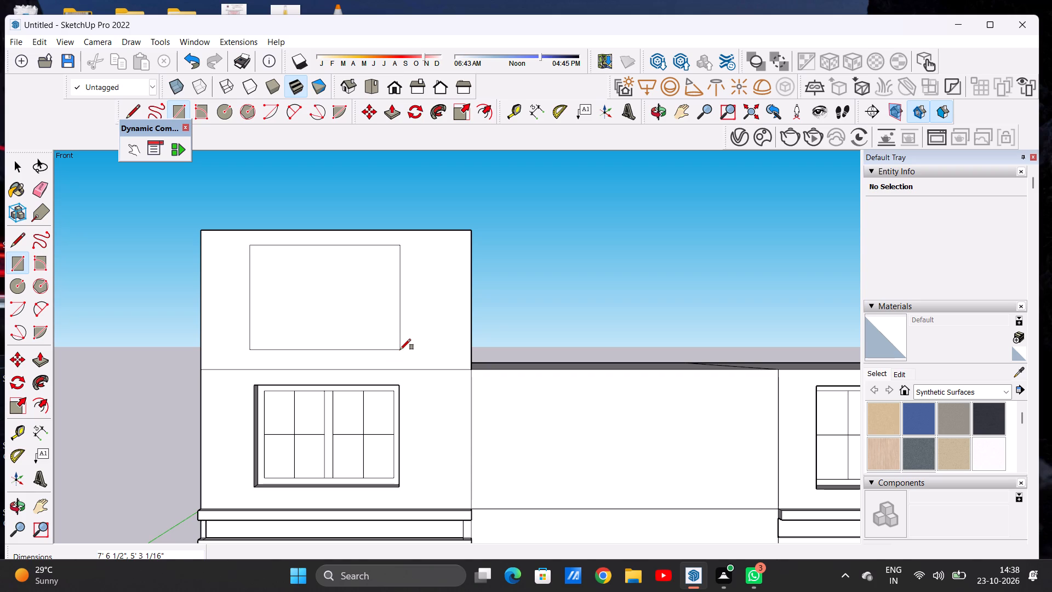
key("space")
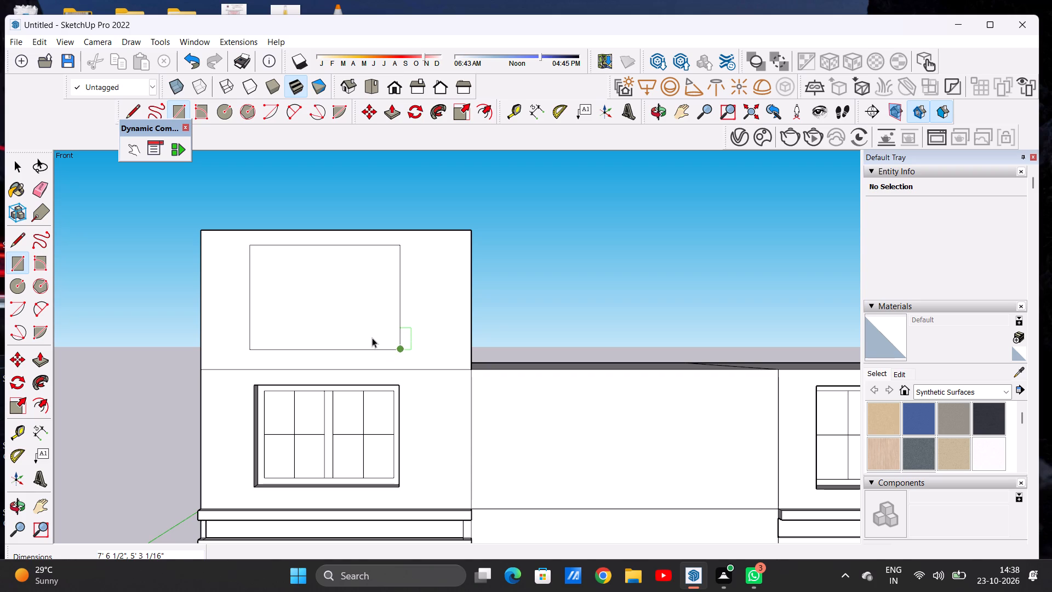
Move the window rectangle horizontally about 4" toward the building's centre.
left_click(372, 333)
left_click(372, 328)
double_click(372, 328)
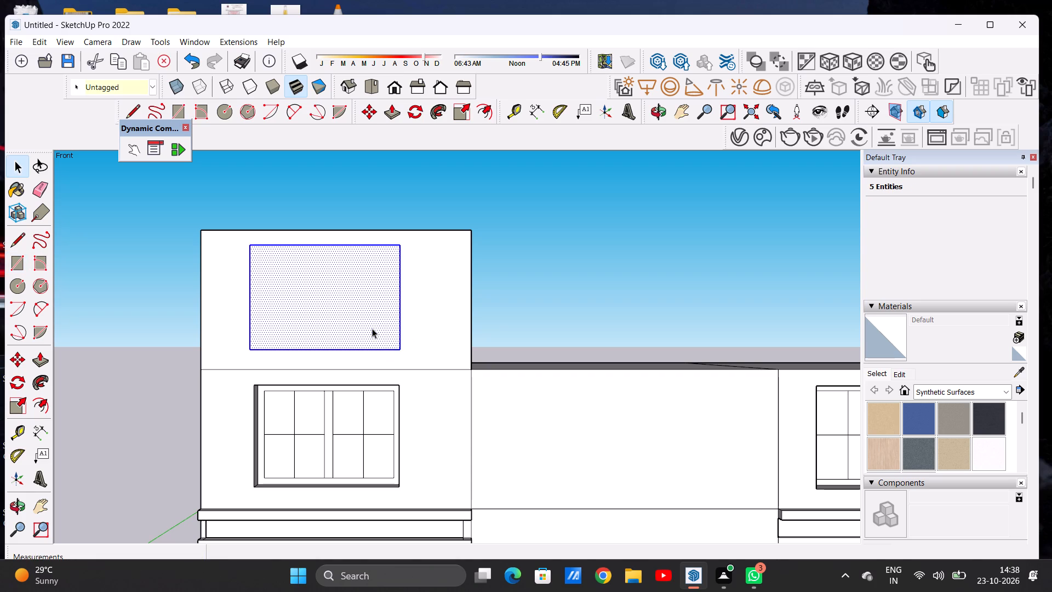
key("m")
left_click(401, 350)
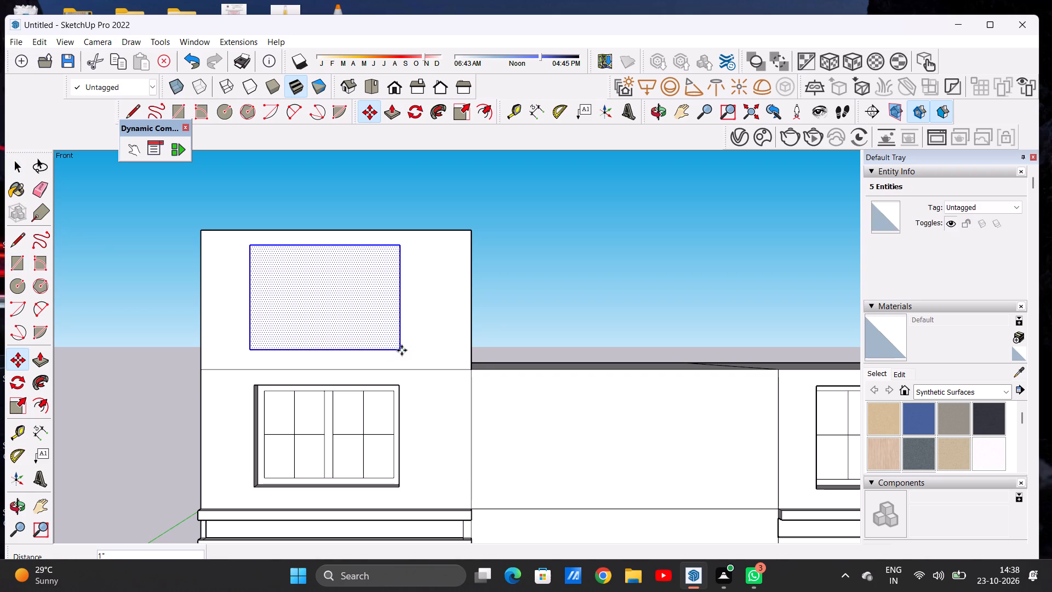
left_click(407, 349)
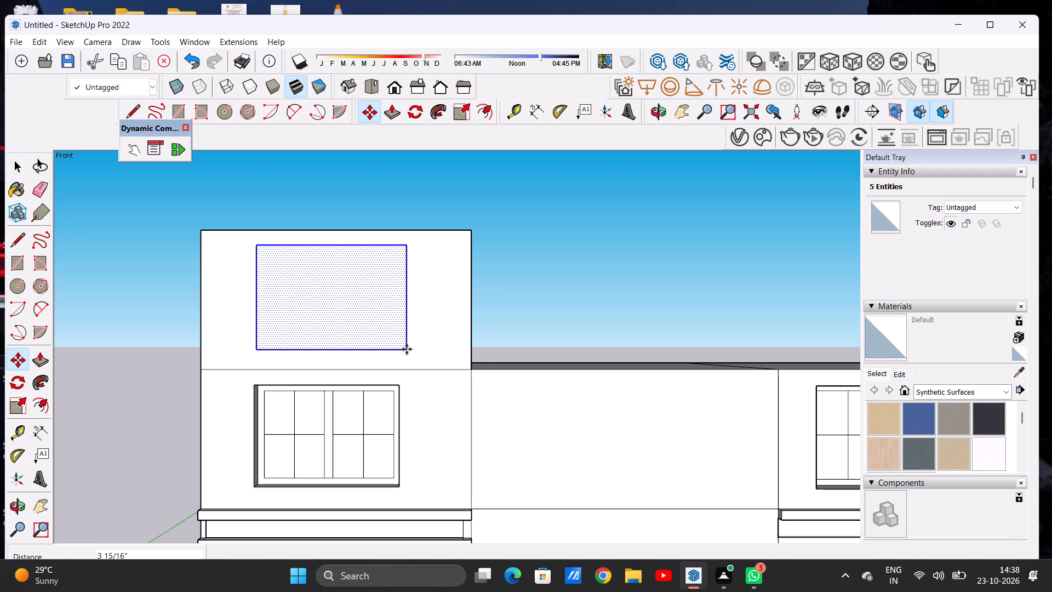
key("space")
left_click(391, 207)
Push the top-floor window rectangle slightly into the wall to recess it.
scroll(336, 271, "up", 1)
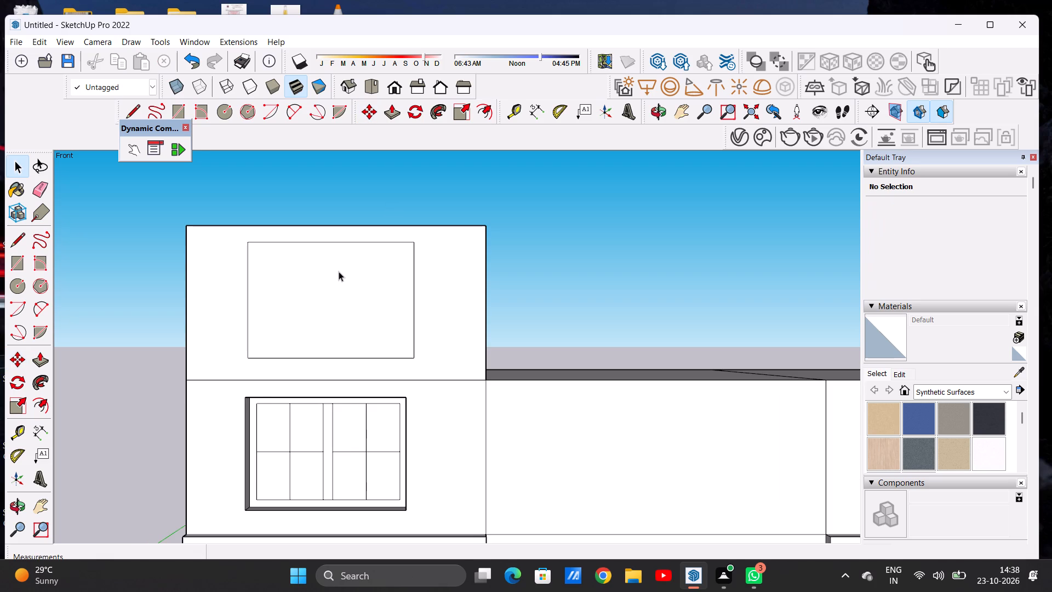
key("p")
left_click(334, 291)
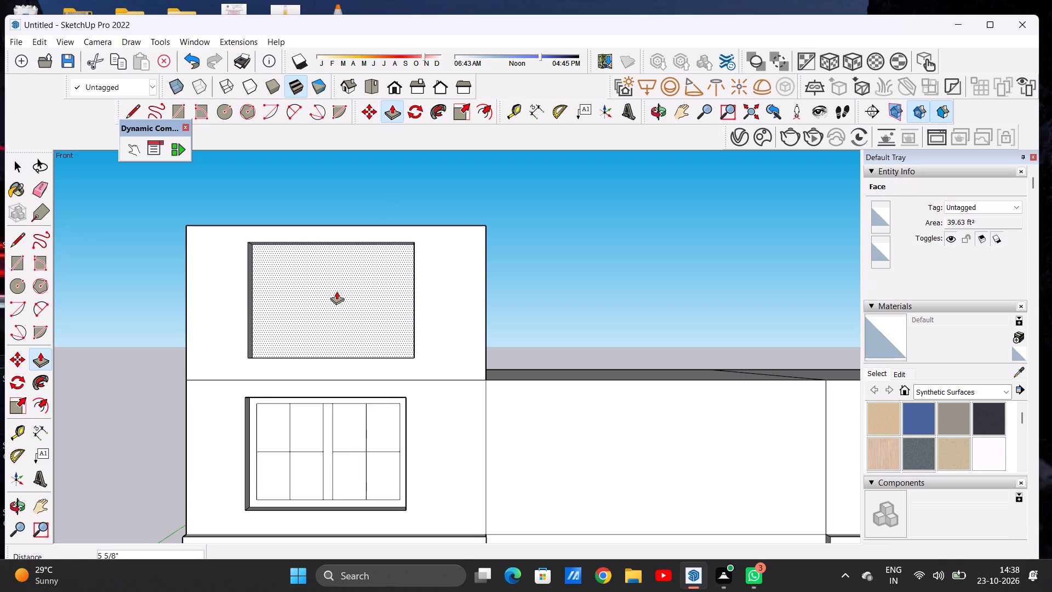
left_click(336, 291)
key("space")
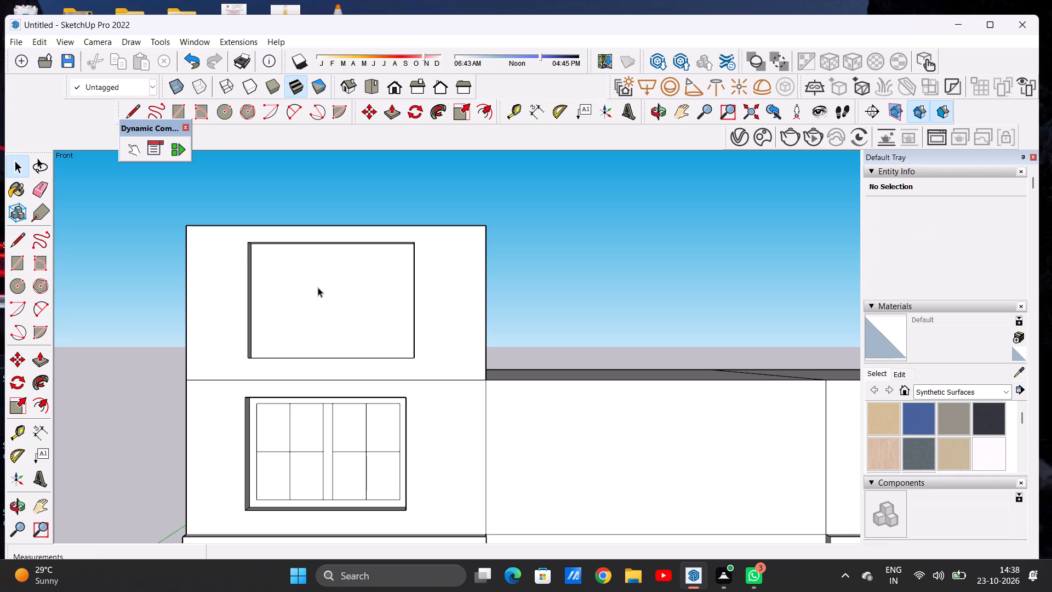
Offset the recessed window face inward by about 5 5/16" to form the frame.
scroll(308, 324, "down", 6)
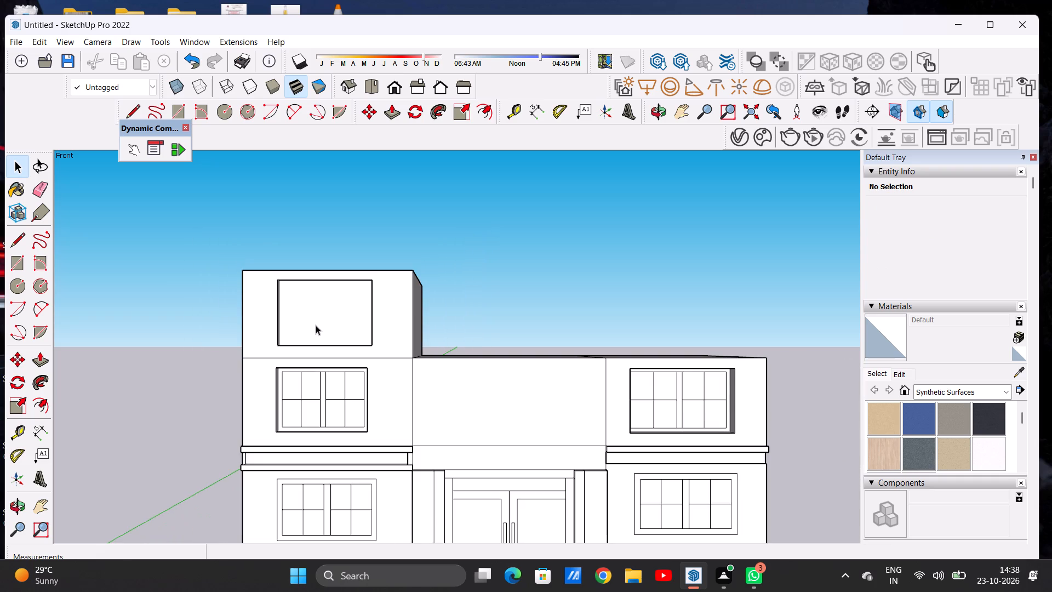
scroll(322, 320, "up", 12)
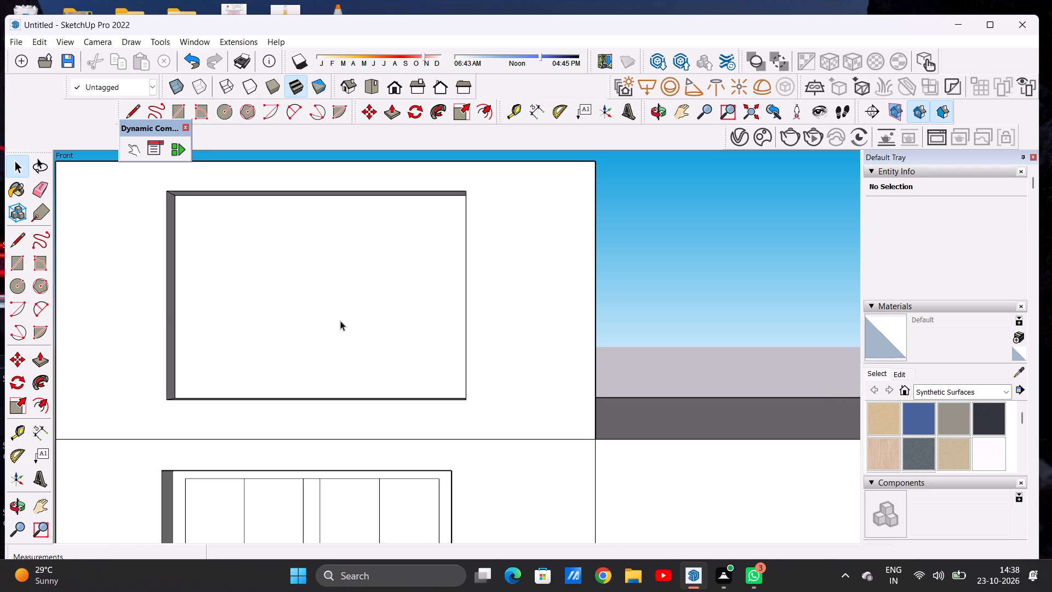
type("OF")
left_click(294, 212)
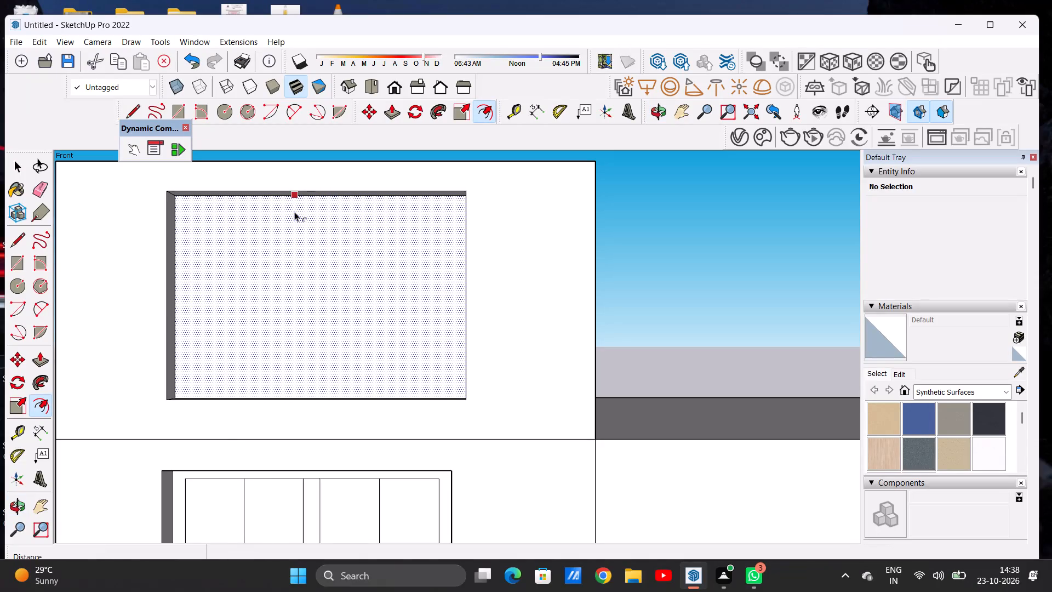
left_click(297, 213)
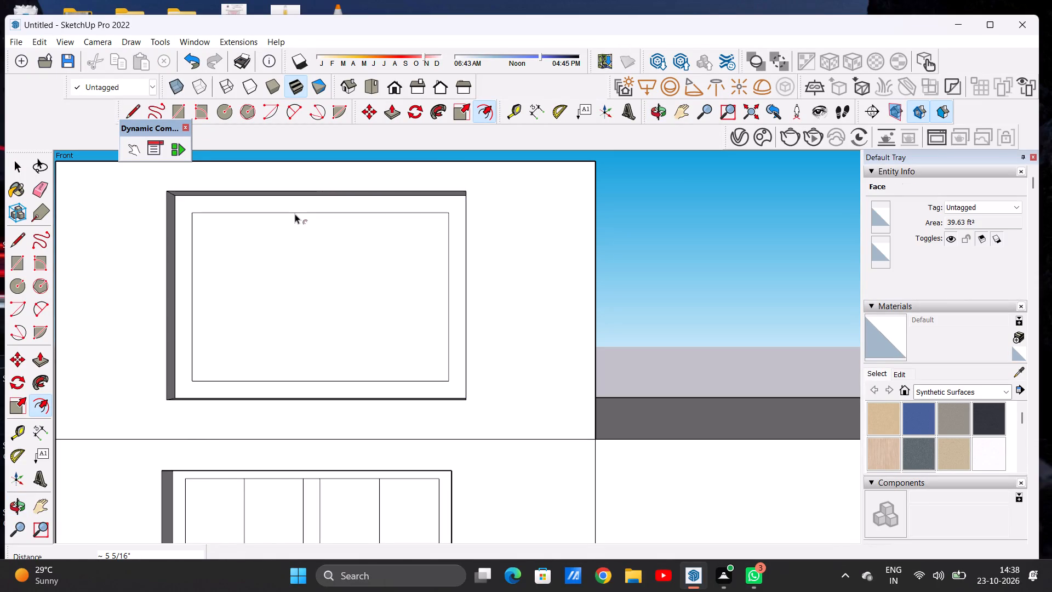
key("space")
Draw two vertical lines down the middle of the top-floor window's inner face to form a narrow central mullion.
type("L")
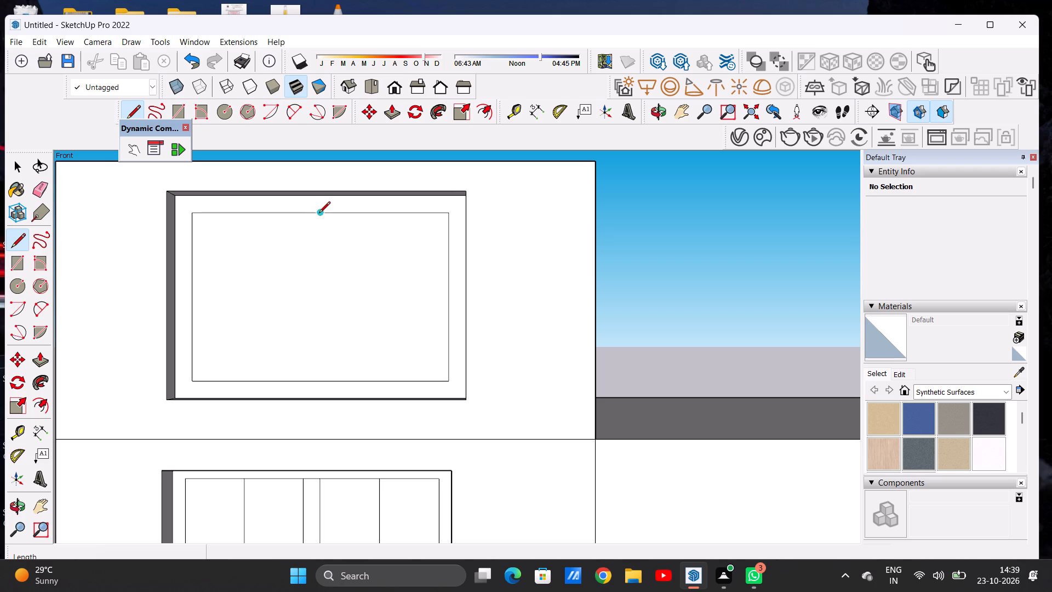
left_click(310, 214)
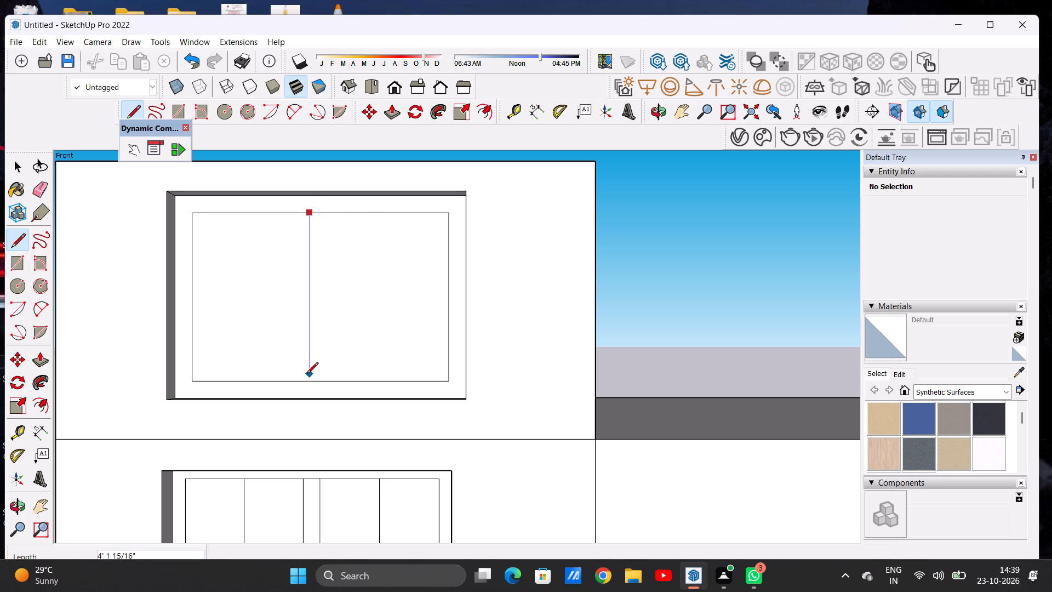
left_click(311, 380)
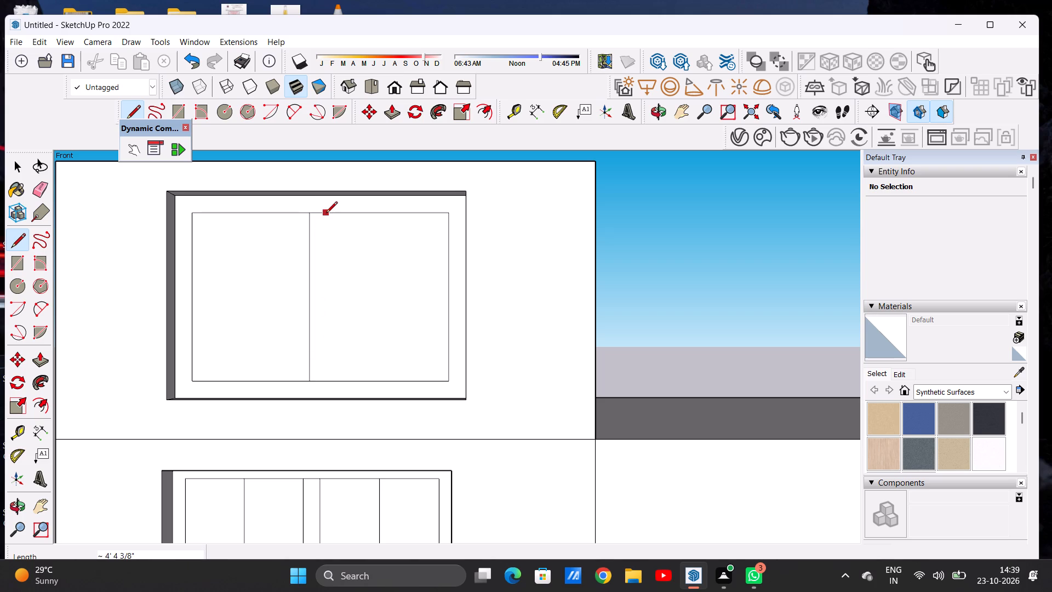
left_click(326, 214)
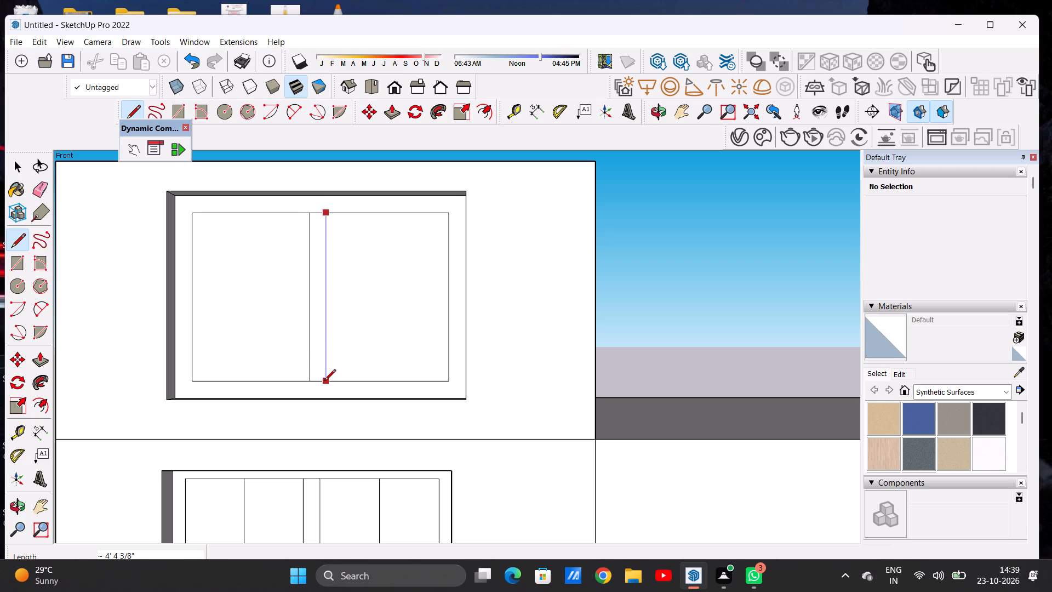
left_click(324, 382)
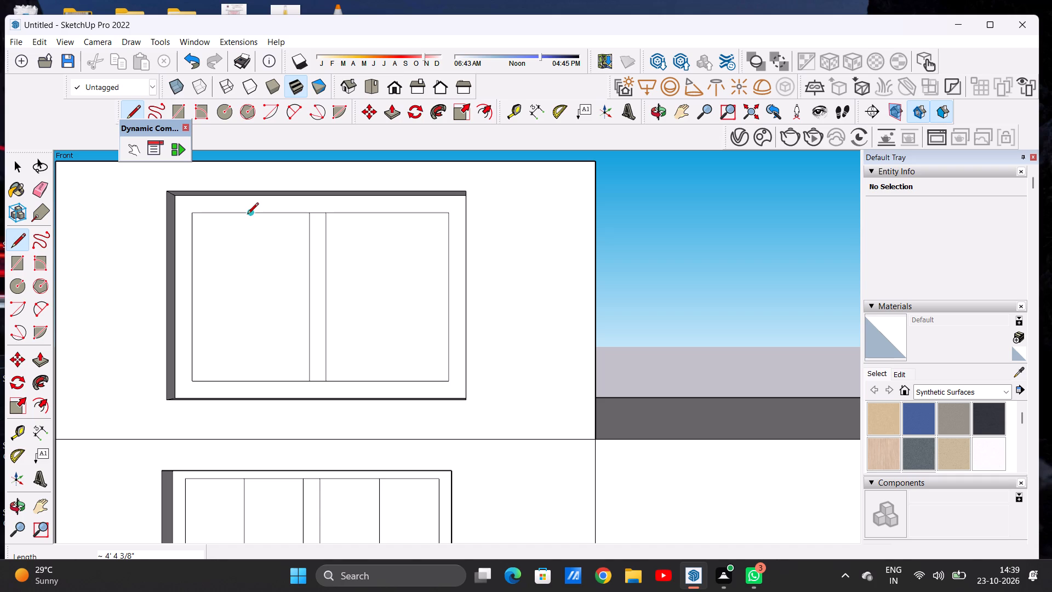
Divide the sashes on both sides of the mullion into four panes each with vertical and horizontal centre lines.
left_click(247, 215)
left_click(248, 375)
left_click(194, 300)
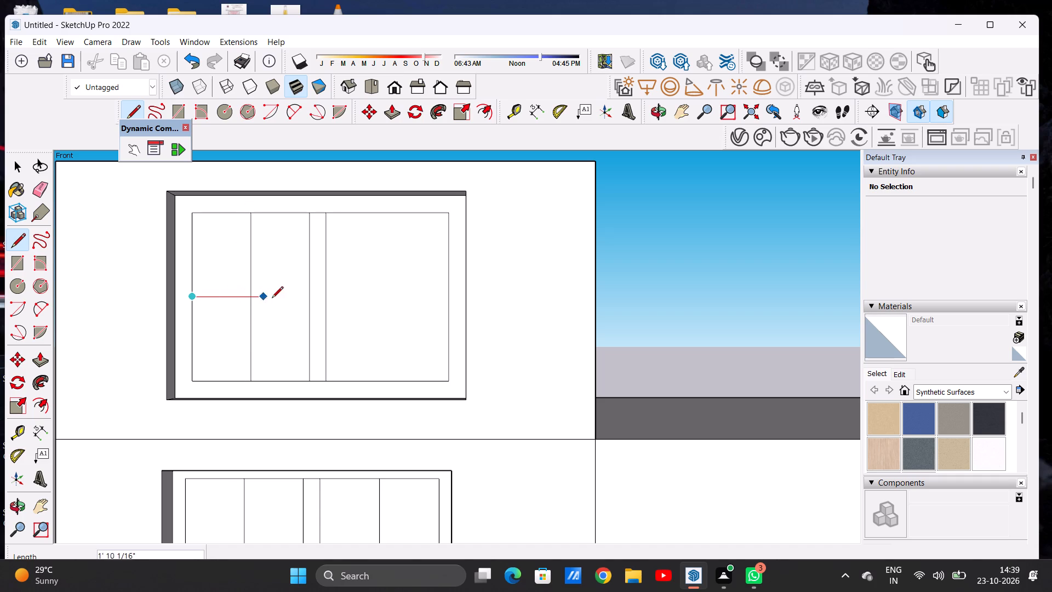
left_click(309, 297)
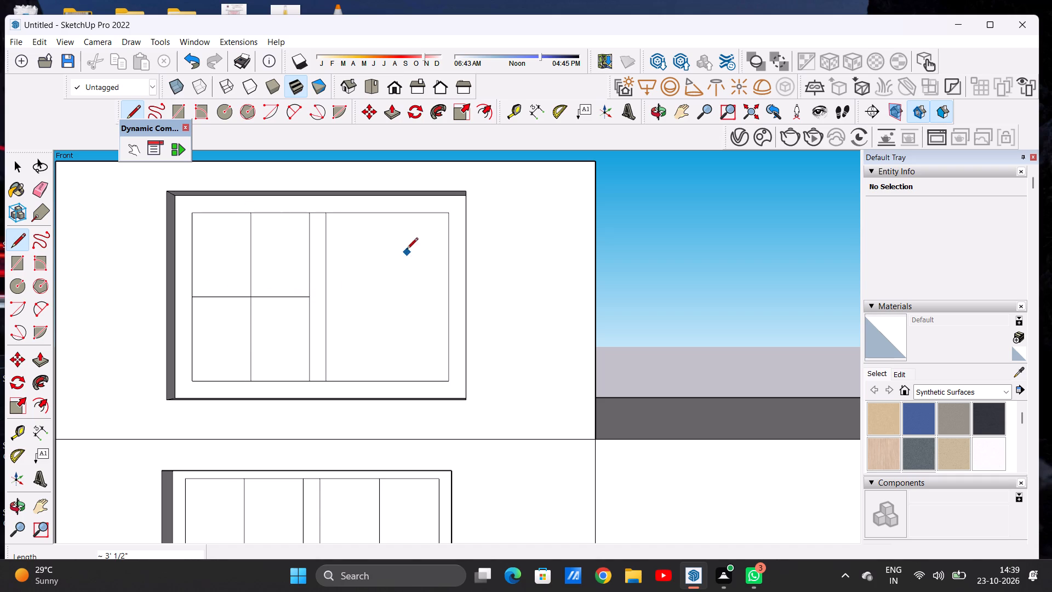
left_click(387, 215)
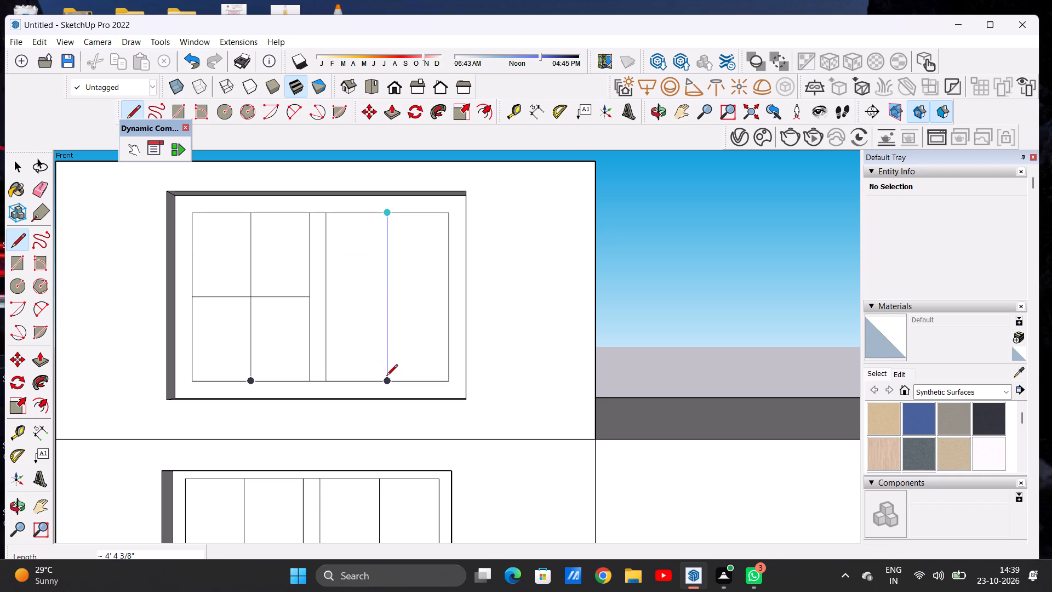
left_click(386, 377)
left_click(326, 296)
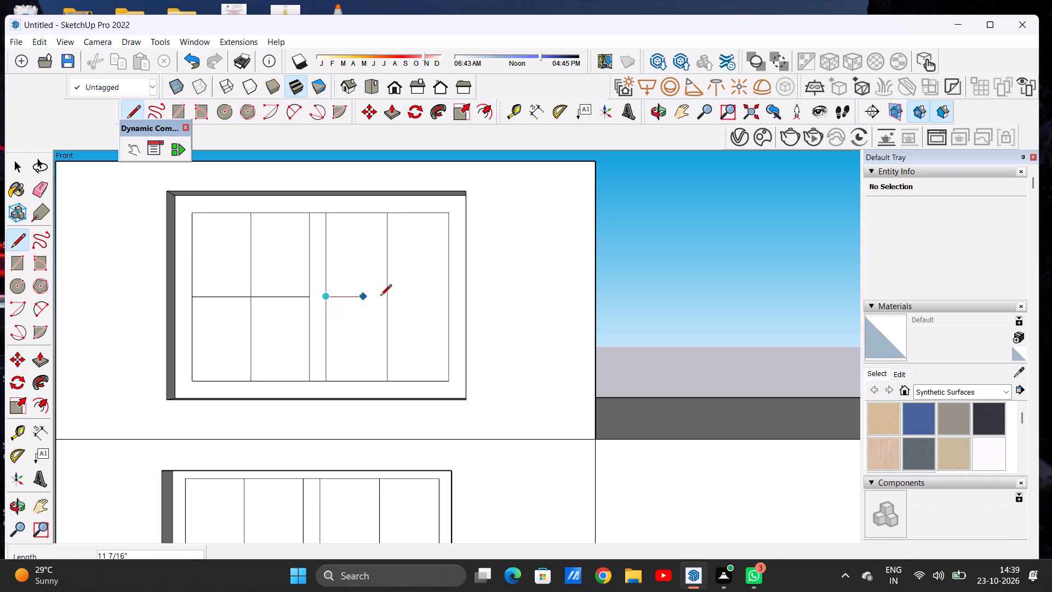
left_click(450, 298)
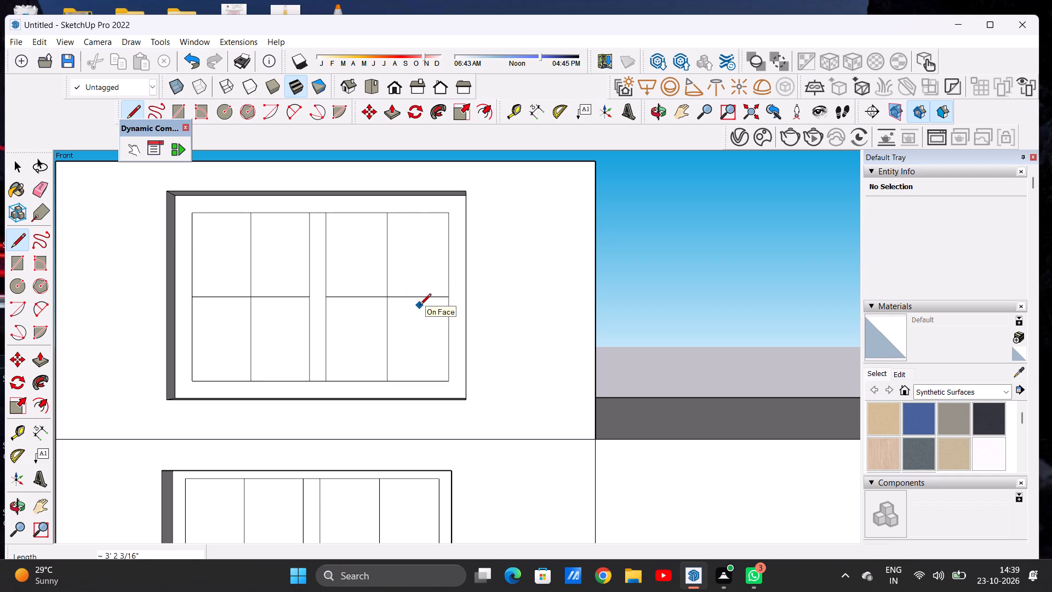
key("space")
Raise the roof face above the entrance bay by 7' to align with the top of the adjacent top-floor block.
scroll(389, 299, "down", 9)
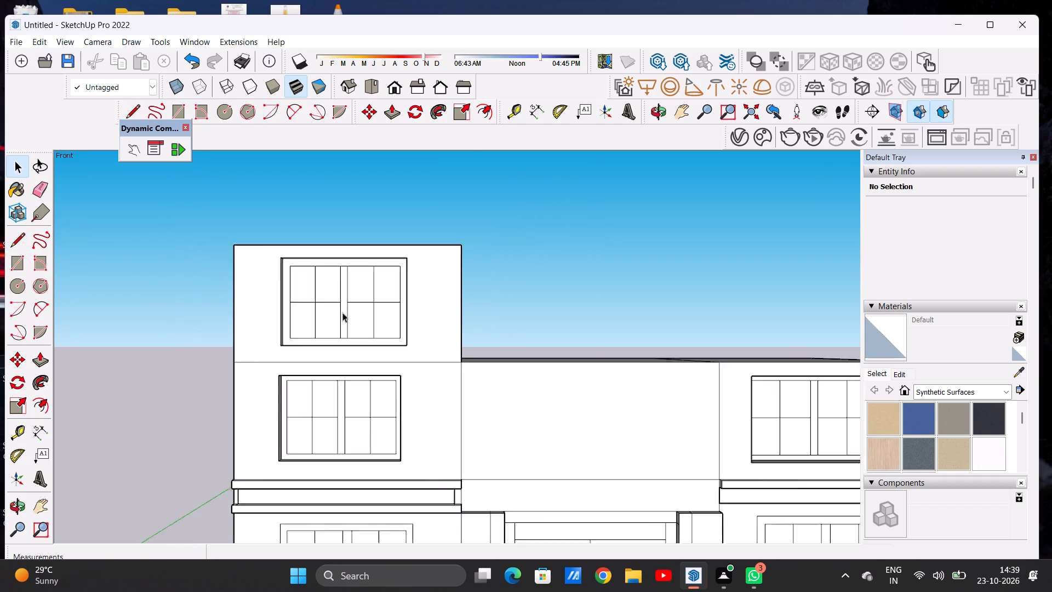
scroll(342, 312, "down", 11)
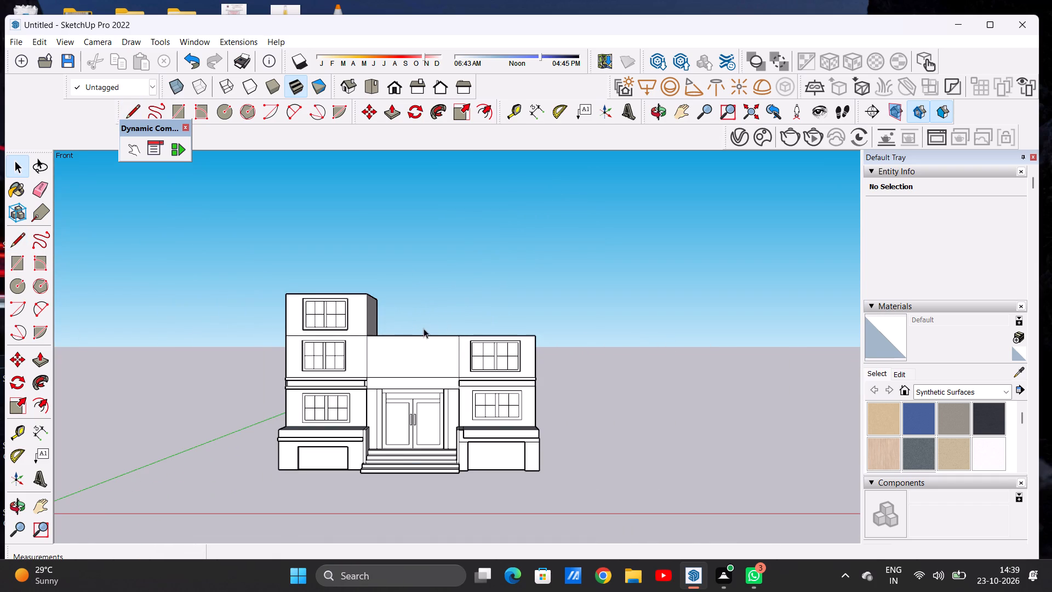
scroll(432, 322, "up", 8)
middle_click_drag(434, 332, 437, 411)
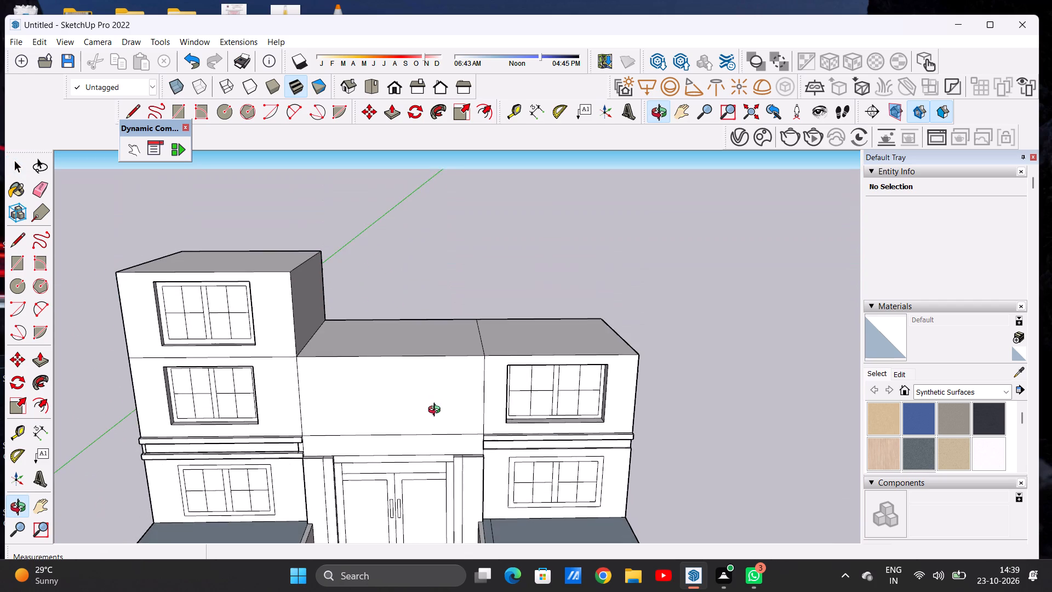
middle_click_drag(437, 411, 422, 423)
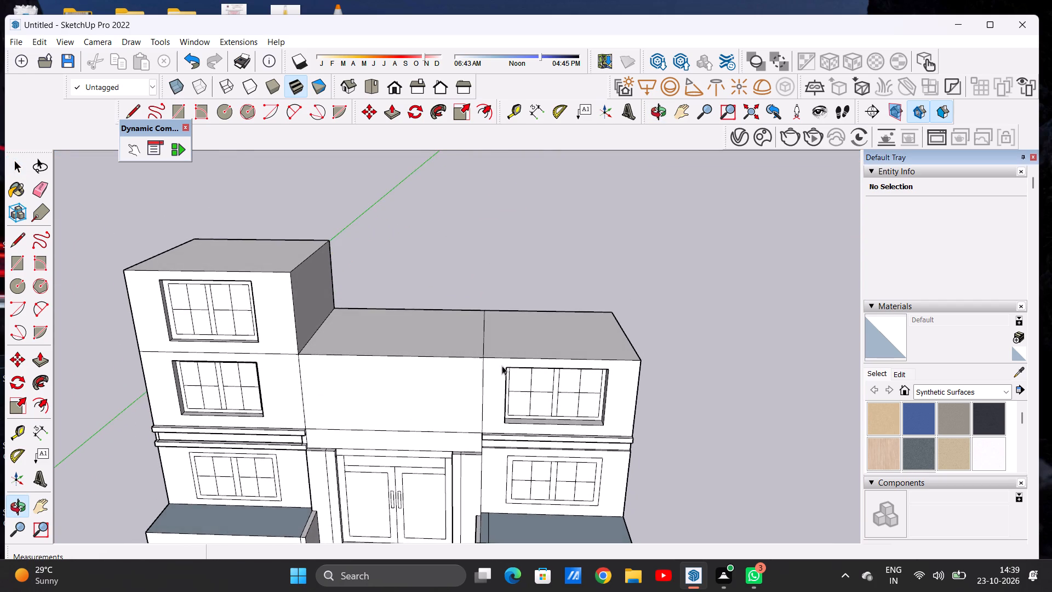
scroll(505, 357, "up", 5)
key("p")
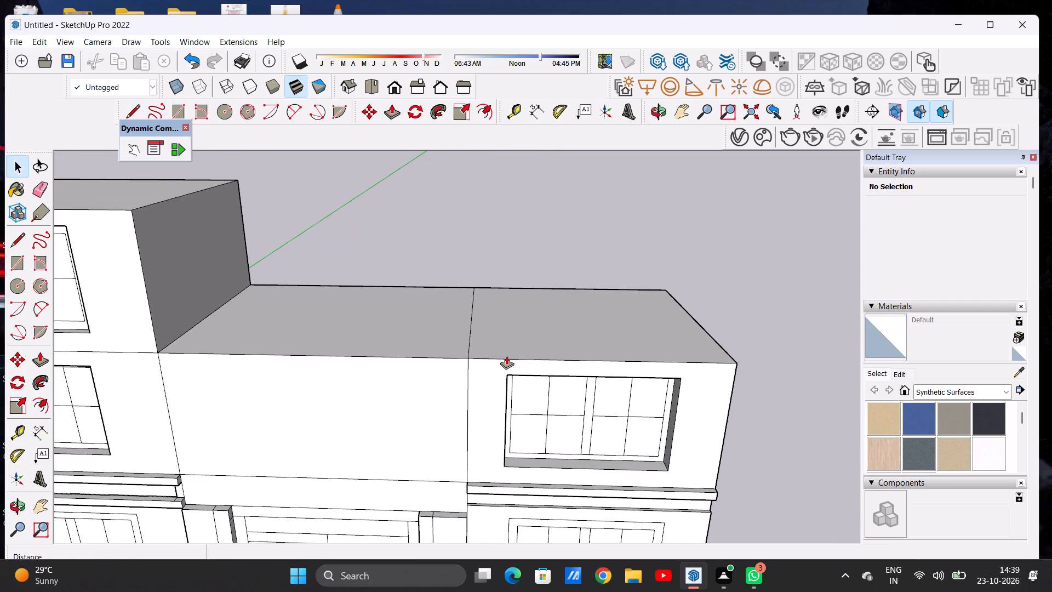
left_click(323, 344)
scroll(356, 280, "down", 7)
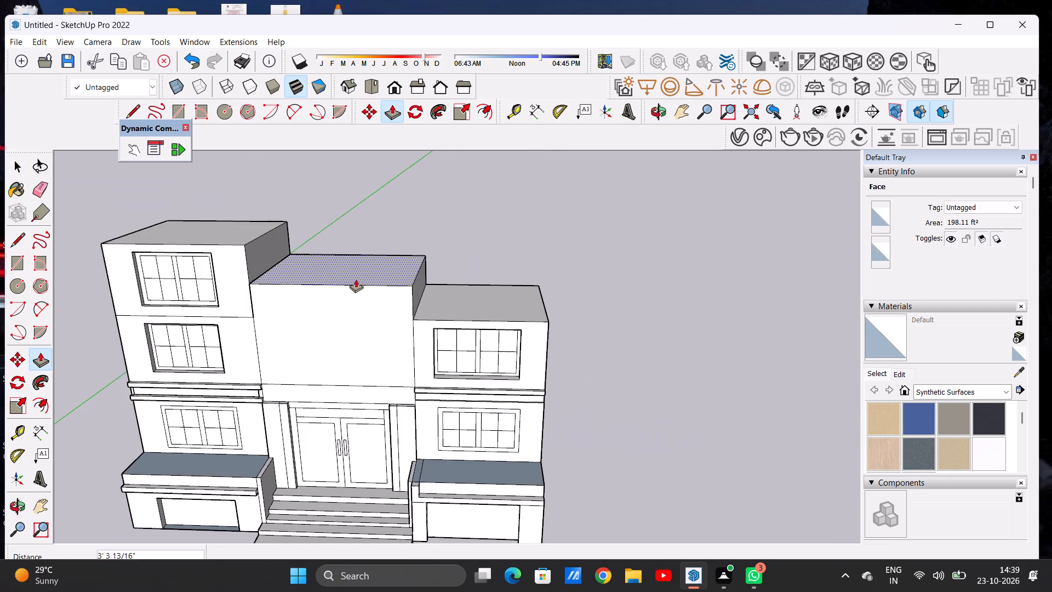
left_click(246, 249)
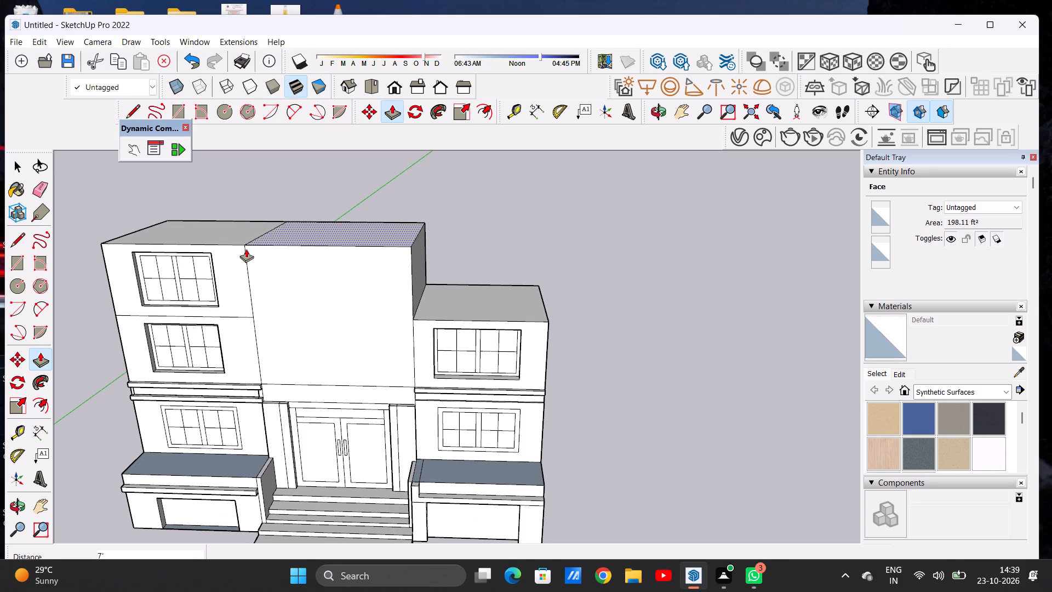
Raise the remaining lower roof face of the right wing by 7' to match the rest of the top floor.
left_click(476, 297)
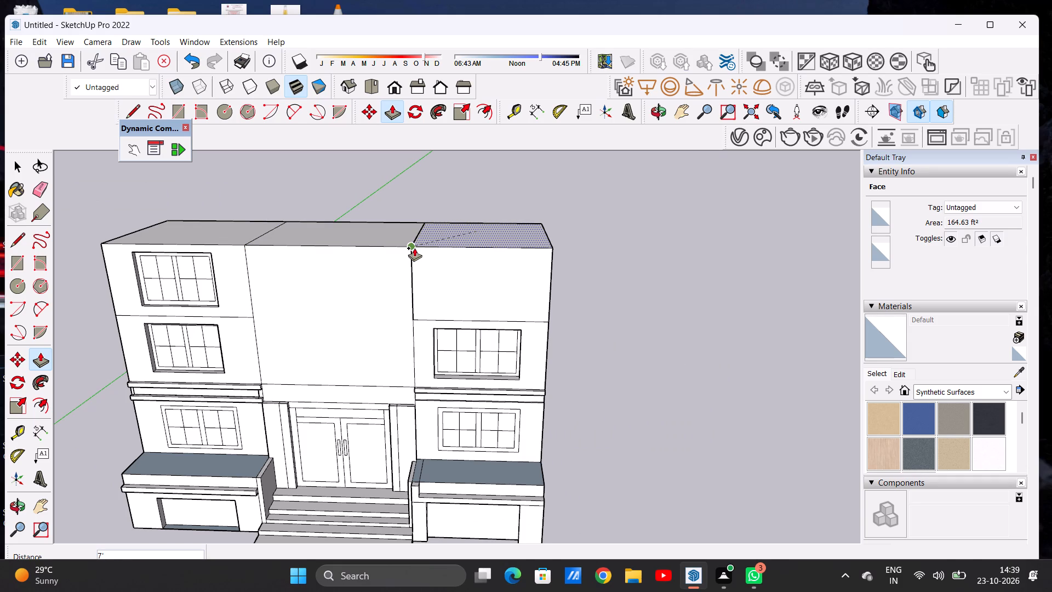
left_click(414, 248)
key("space")
Draw a window rectangle about 7' 11 5/8" by 5' 2 7/16" on the right wing's top-floor front face, above the existing window.
scroll(416, 293, "down", 6)
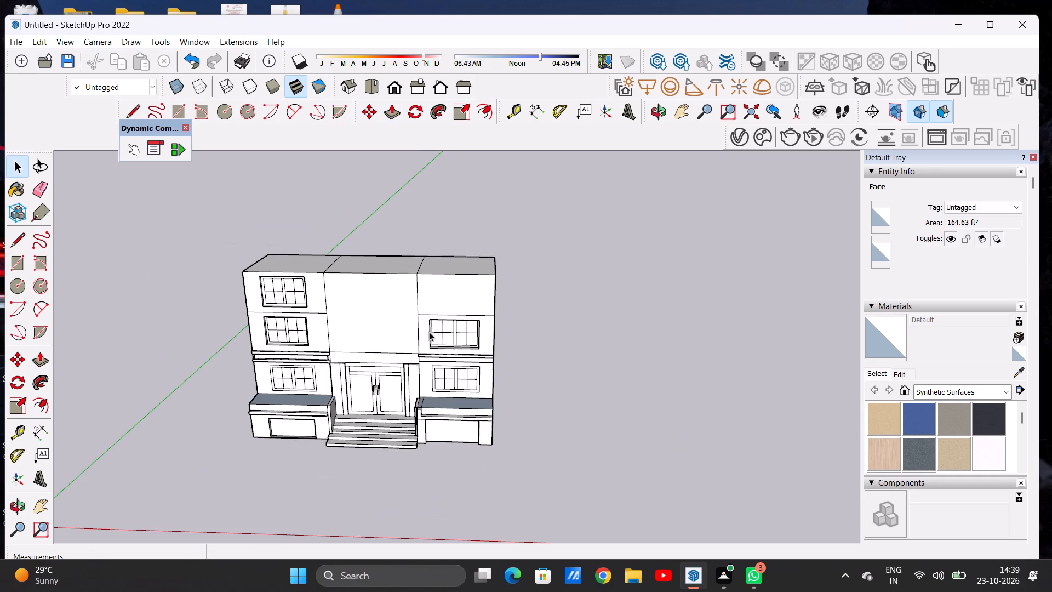
middle_click_drag(405, 337, 432, 266)
middle_click_drag(432, 263, 402, 262)
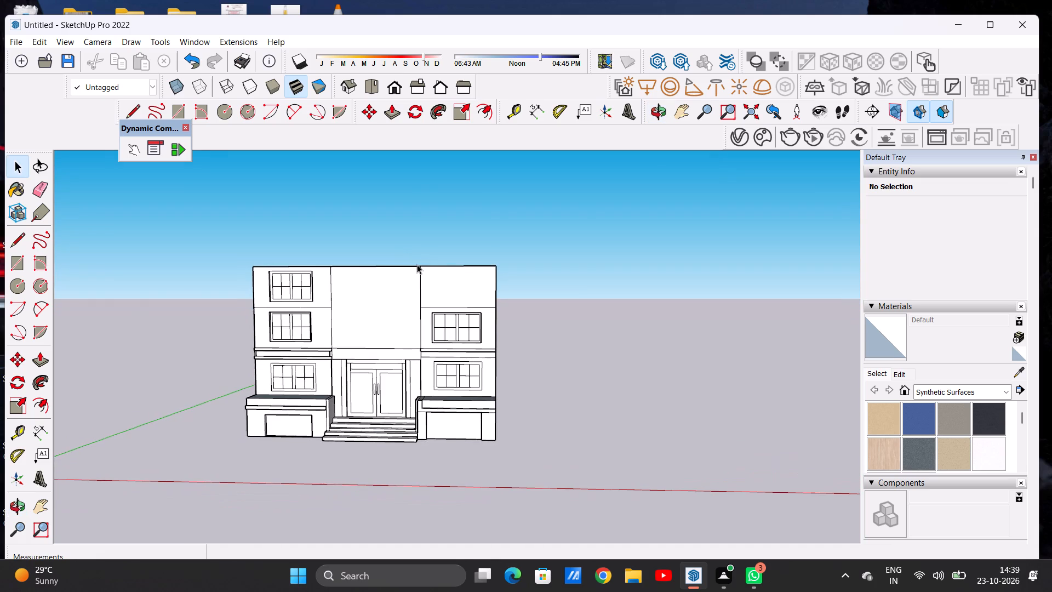
middle_click_drag(425, 260, 430, 257)
scroll(445, 281, "up", 1)
scroll(445, 282, "down", 1)
scroll(445, 282, "up", 1)
scroll(445, 282, "down", 1)
scroll(445, 282, "up", 2)
scroll(445, 282, "down", 1)
scroll(445, 282, "up", 6)
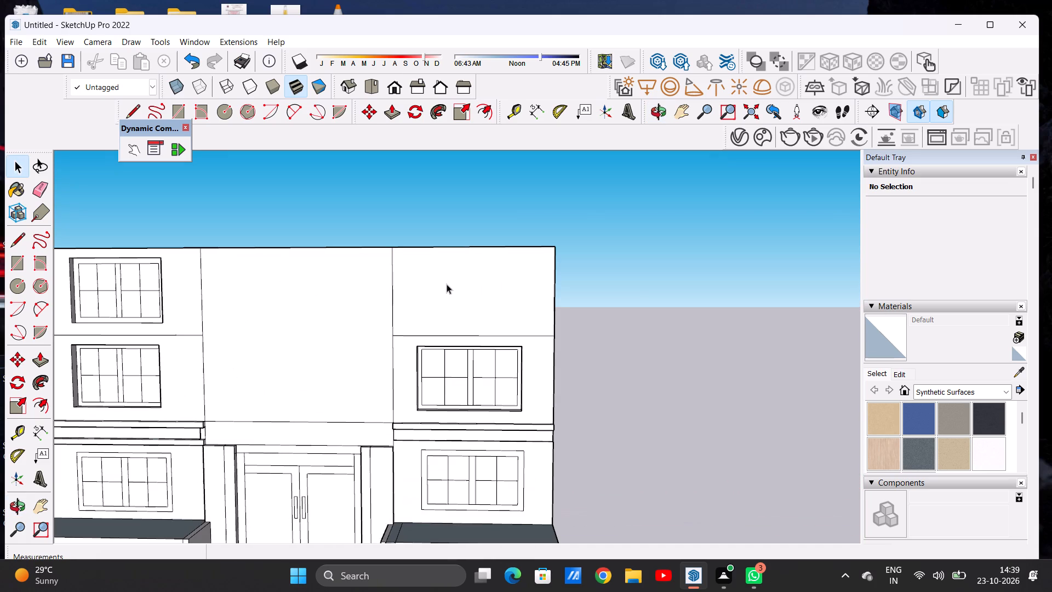
key("r")
scroll(447, 284, "up", 3)
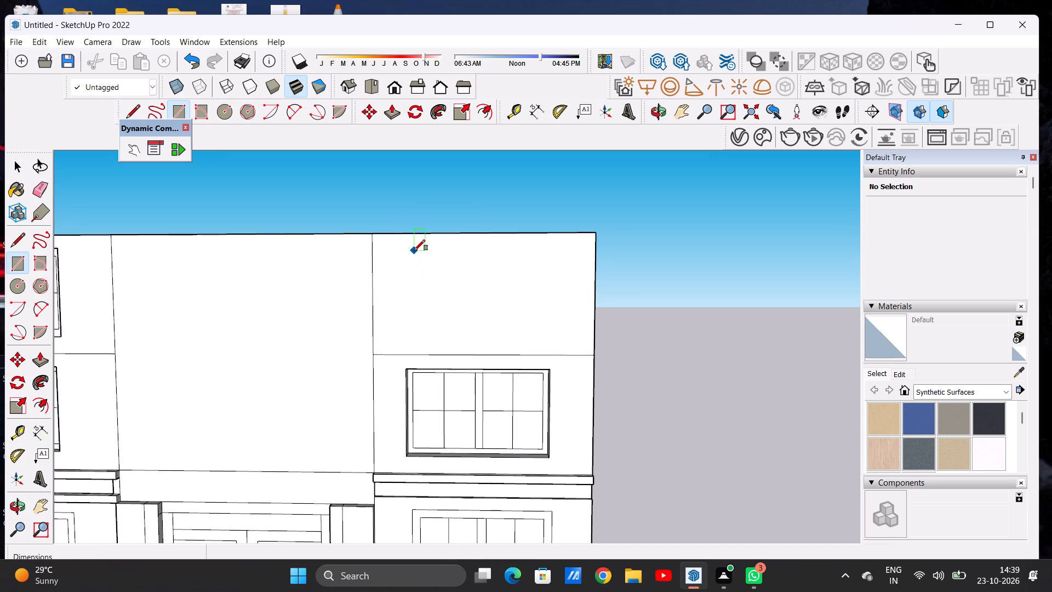
left_click(408, 249)
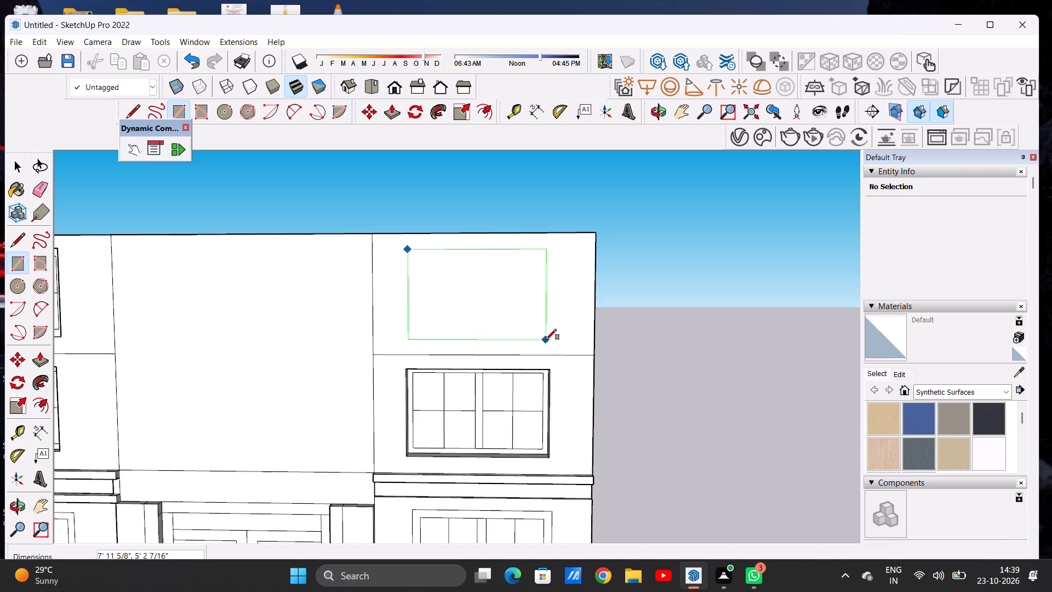
left_click(546, 340)
key("space")
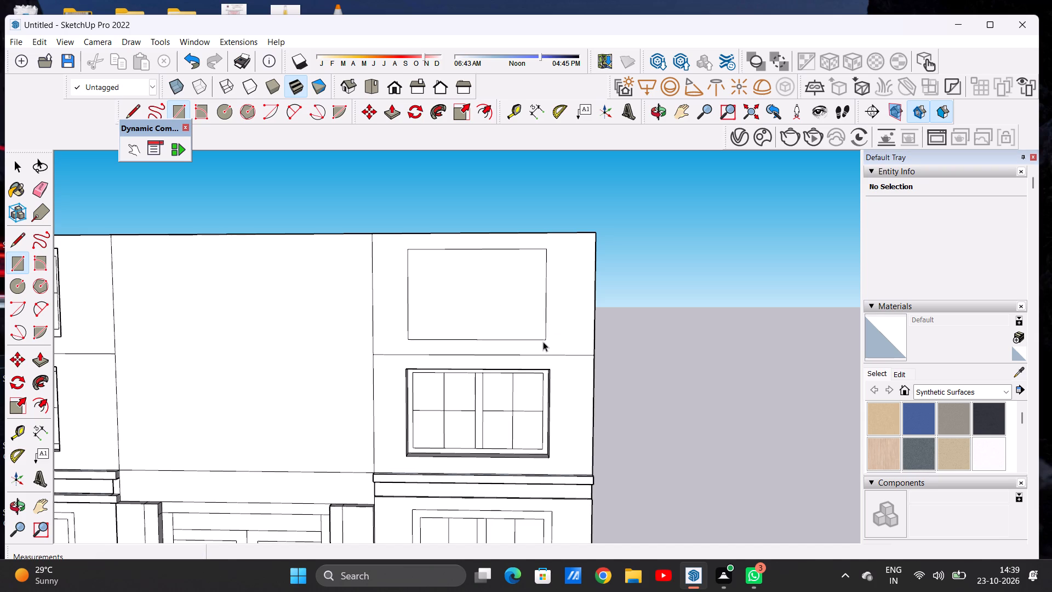
Push the right wing's new top-floor window rectangle slightly into the wall to recess it.
scroll(519, 301, "up", 3)
key("p")
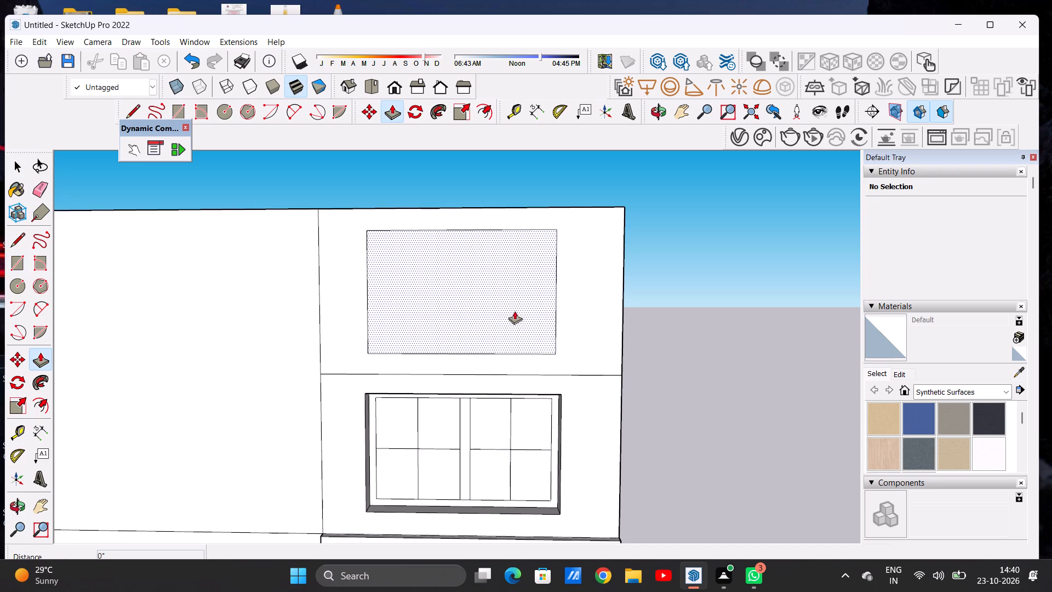
left_click(427, 310)
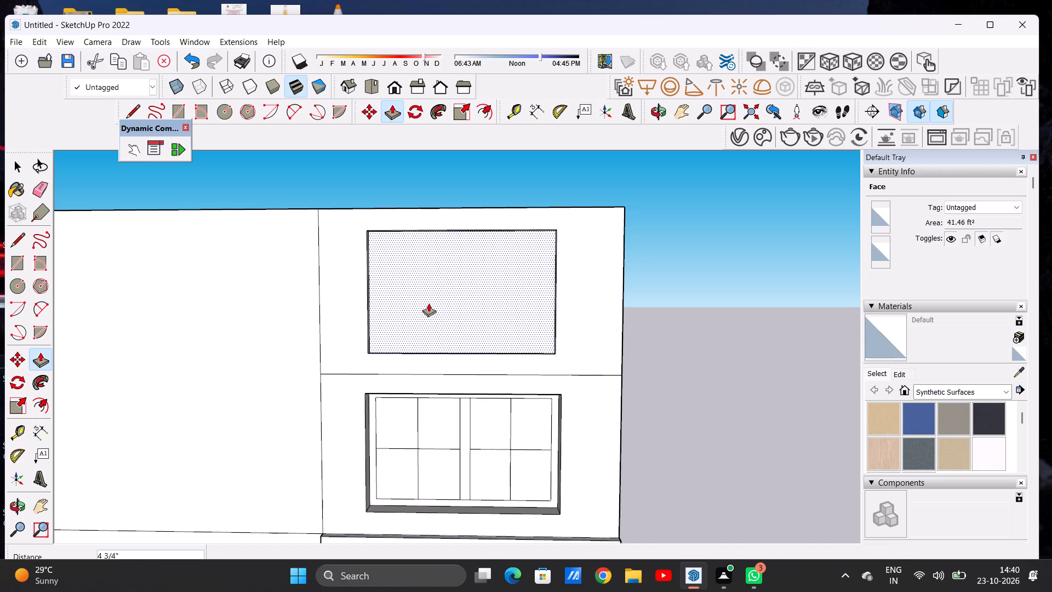
left_click(428, 303)
key("space")
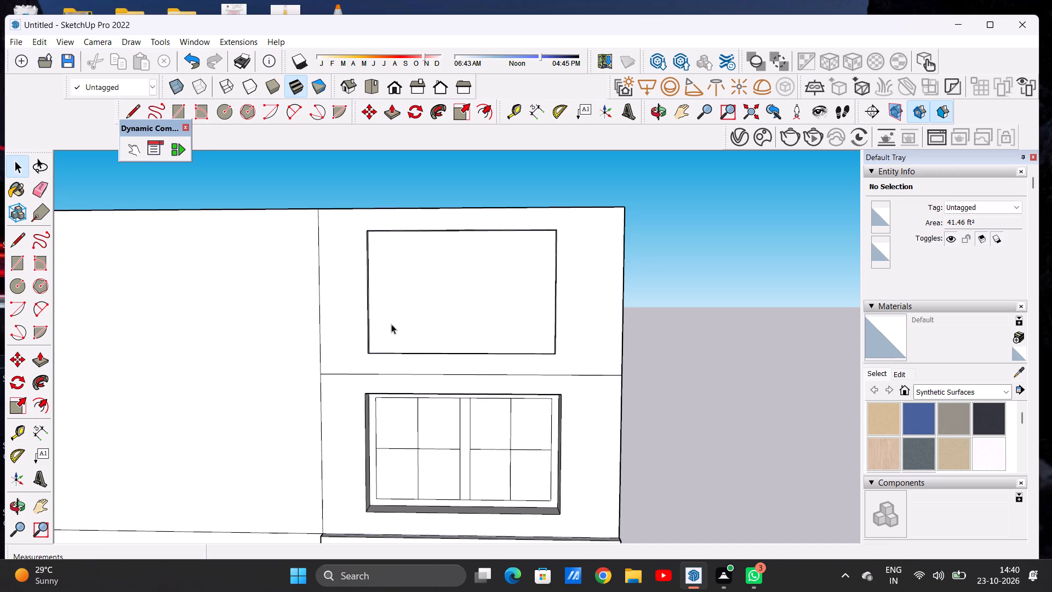
Deepen the right wing's top-floor window recess by about 2".
scroll(367, 340, "down", 3)
middle_click_drag(486, 295, 331, 346)
scroll(387, 306, "up", 5)
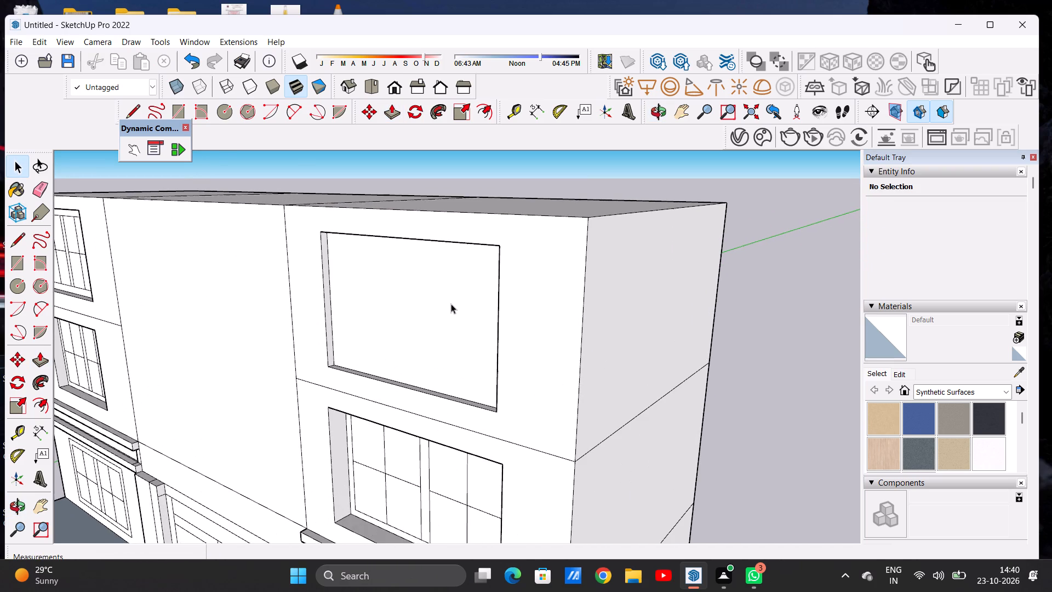
key("p")
scroll(381, 321, "up", 4)
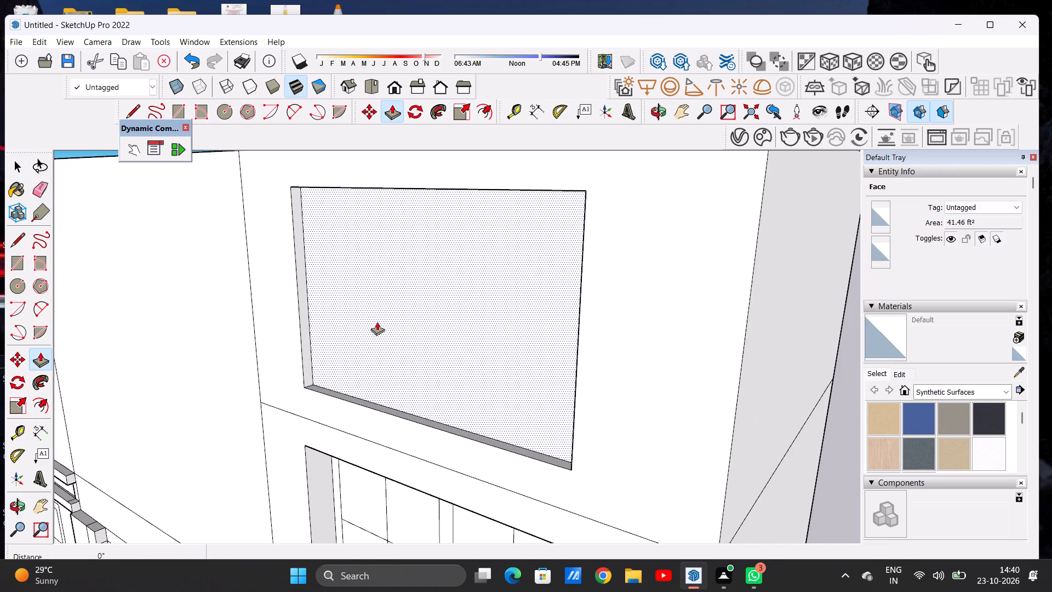
left_click(364, 325)
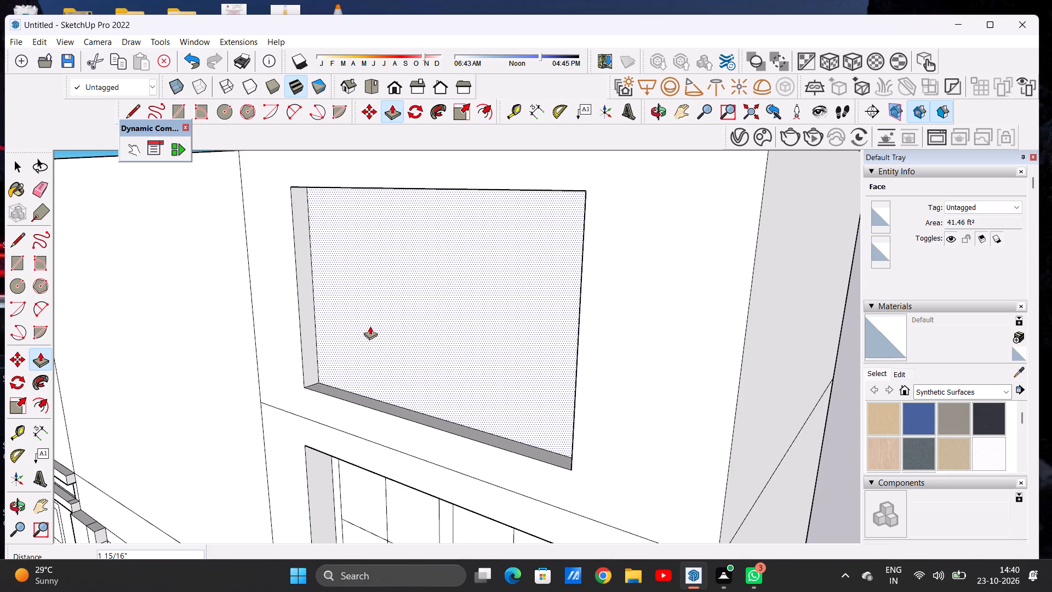
left_click(370, 326)
key("space")
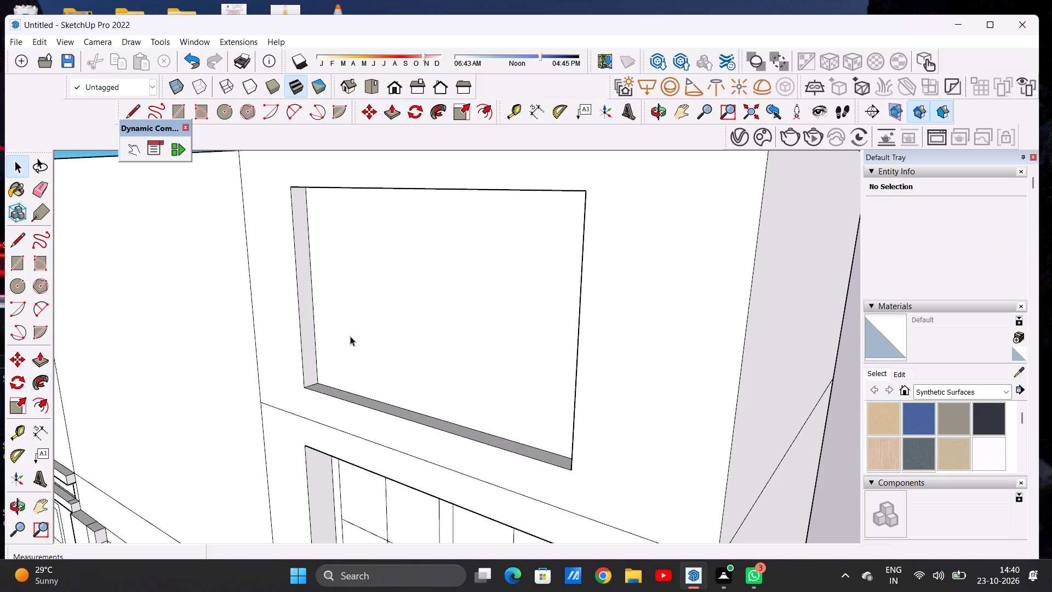
Offset the recessed face of the right wing's top-floor window inward by about 5 5/8" to form its frame.
scroll(346, 334, "down", 7)
middle_click_drag(331, 334, 467, 313)
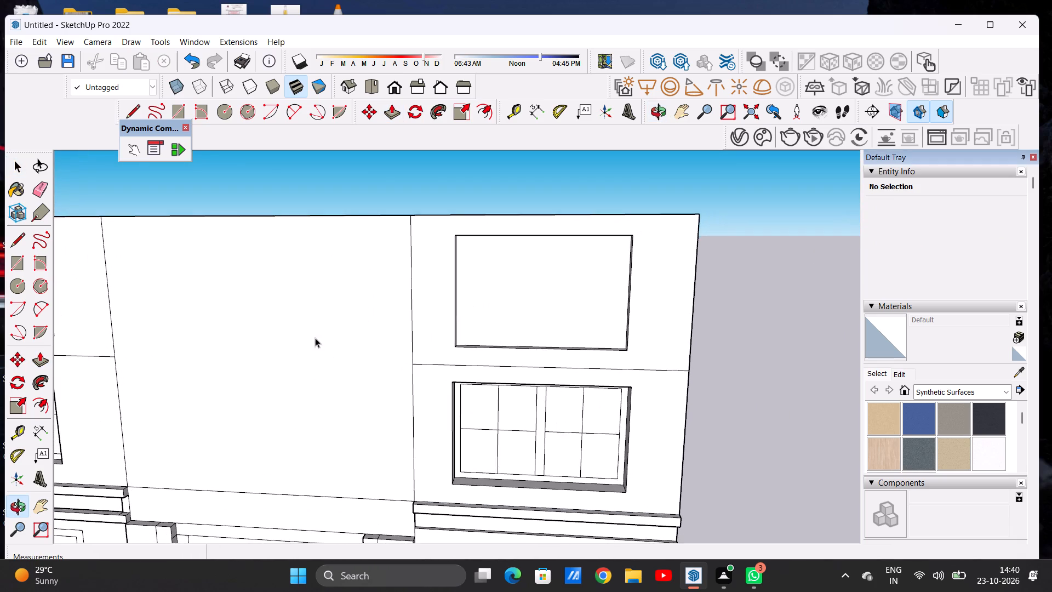
scroll(259, 339, "down", 6)
middle_click_drag(415, 314, 424, 280)
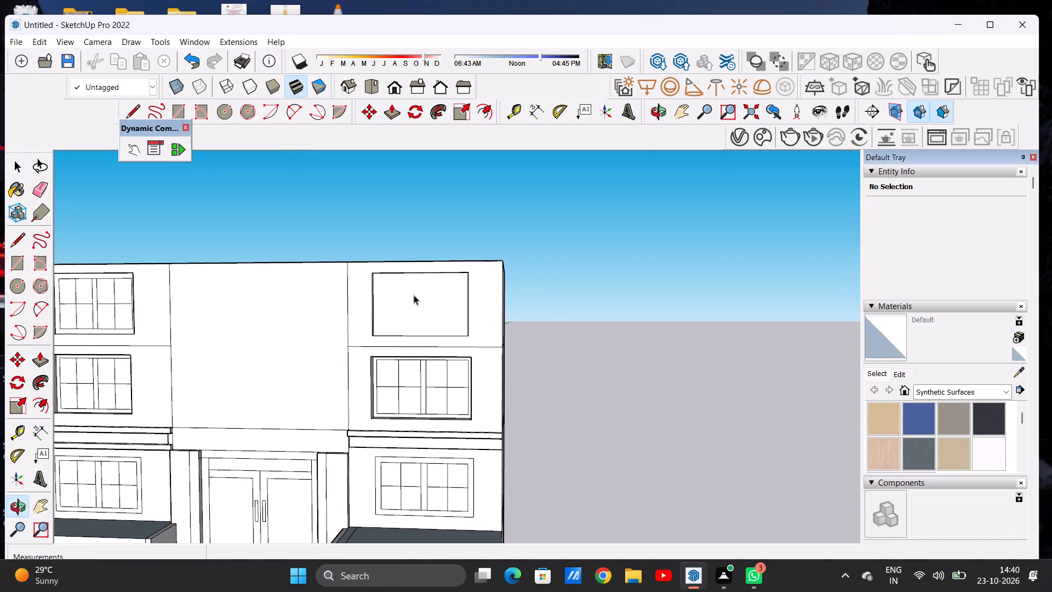
scroll(427, 311, "up", 4)
type("OF")
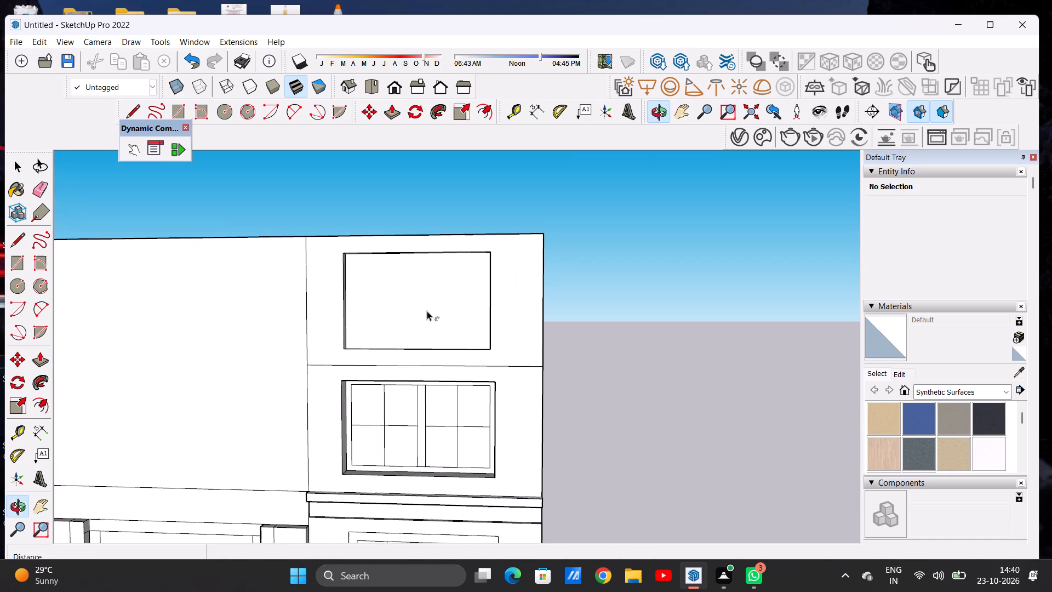
left_click(402, 264)
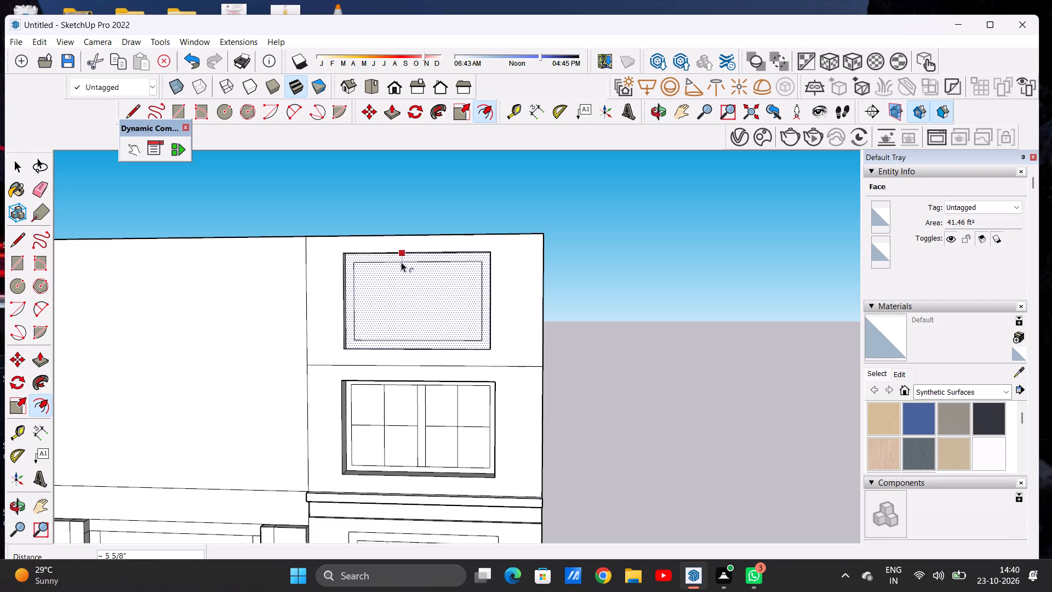
left_click(401, 262)
key("space")
Draw two closely spaced vertical lines, each about 4' 3 3/16" long, down the middle of the framed window as its central mullion.
type("L")
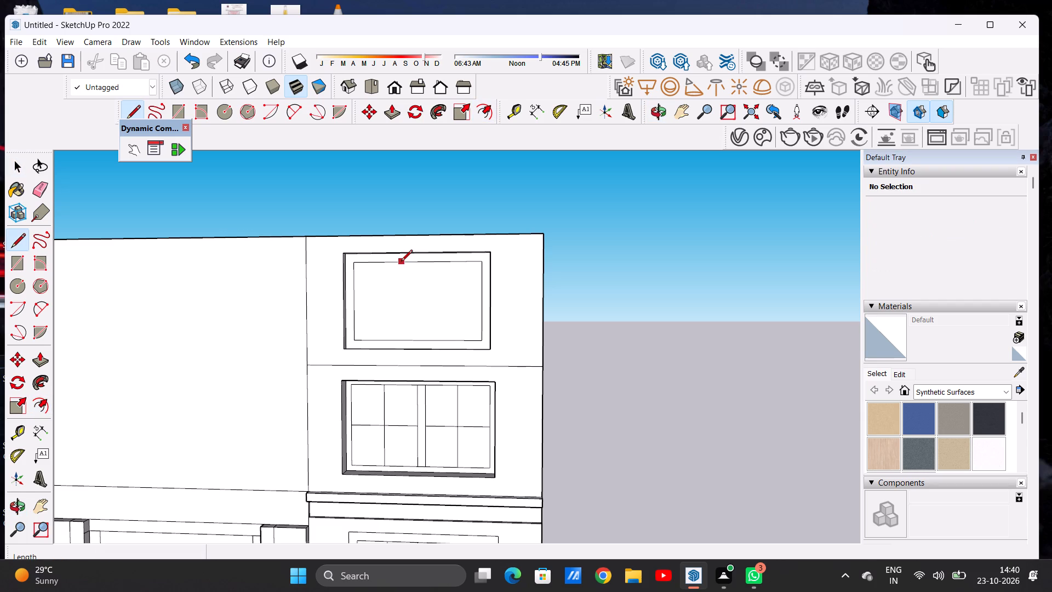
scroll(430, 325, "up", 4)
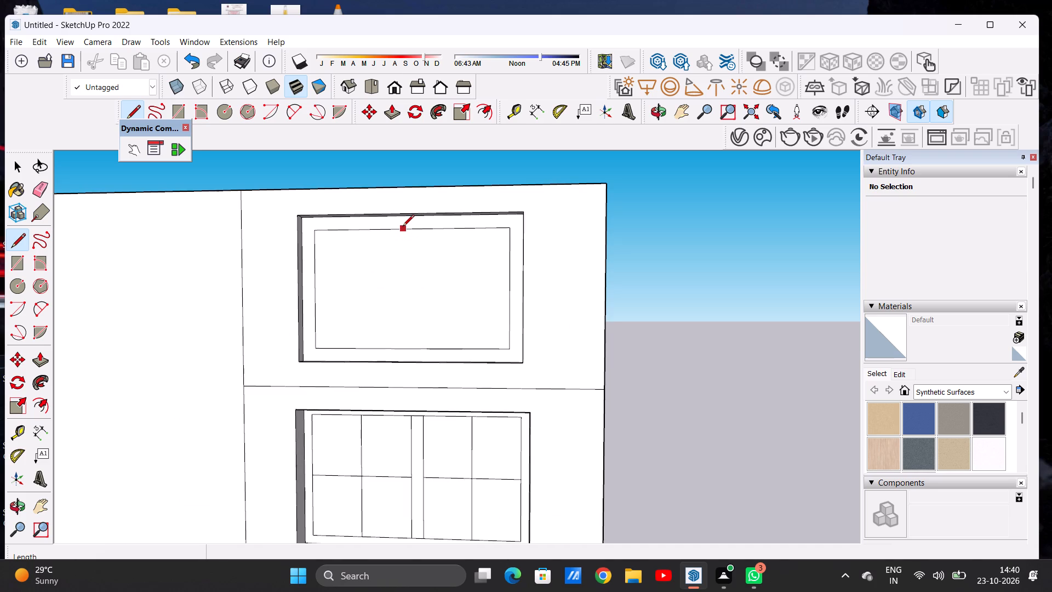
left_click(403, 227)
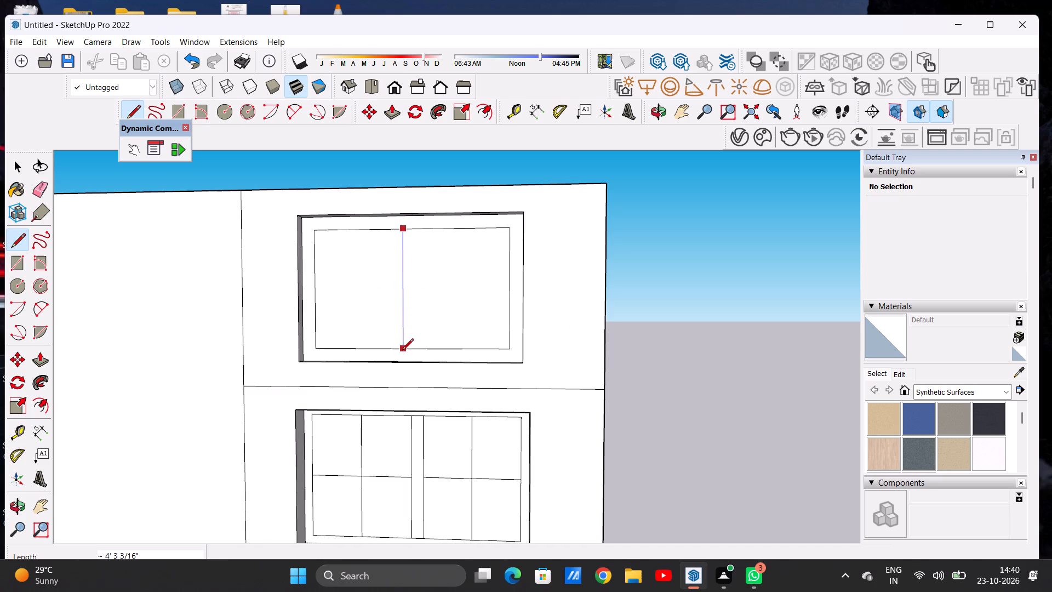
left_click(402, 351)
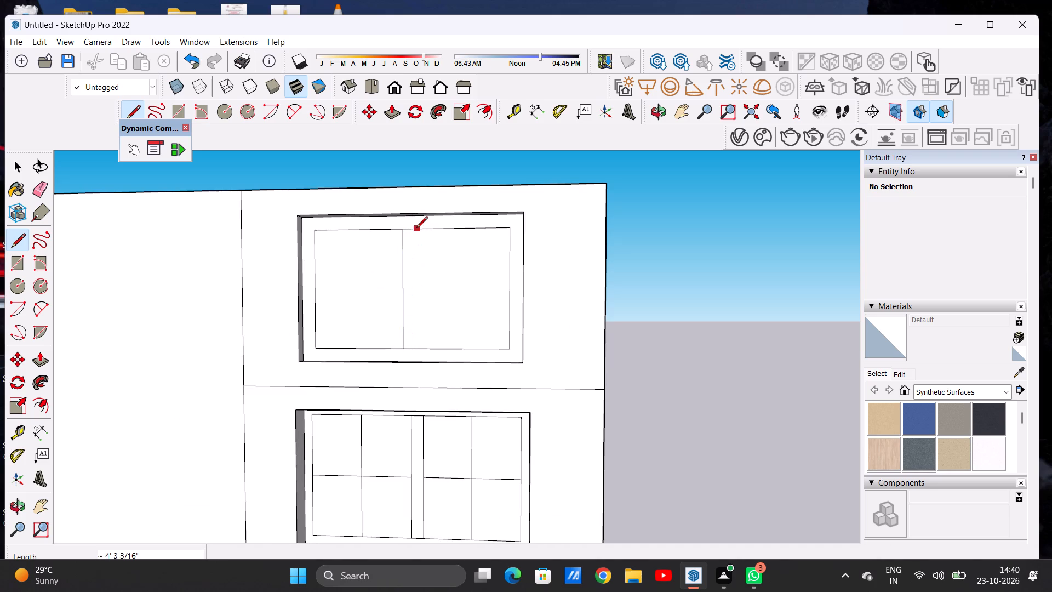
left_click(416, 229)
left_click(417, 341)
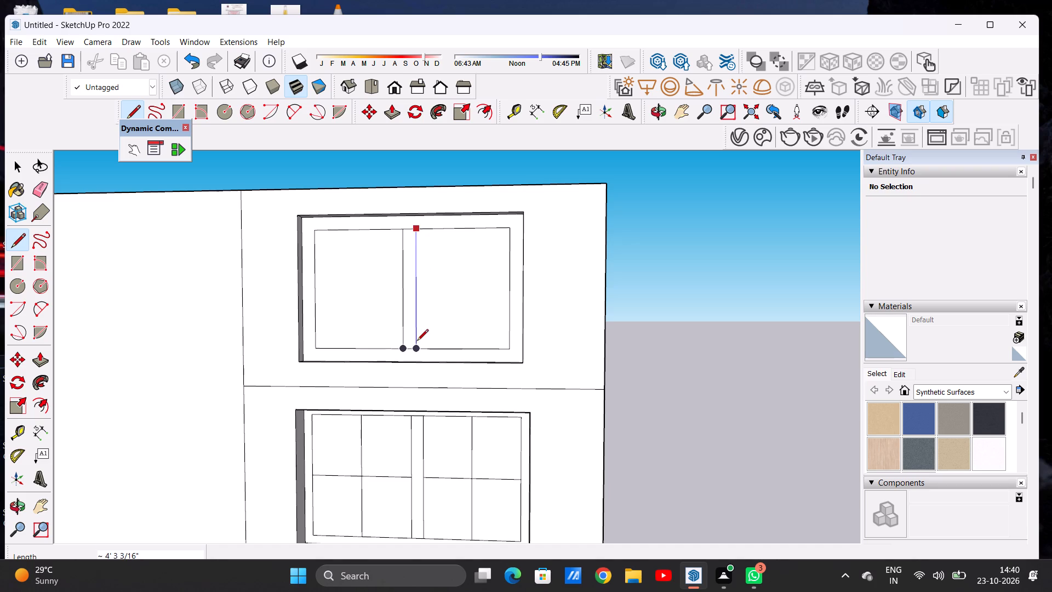
Divide both halves of the right wing's top-floor window into four panes each with vertical and horizontal midlines.
left_click(361, 229)
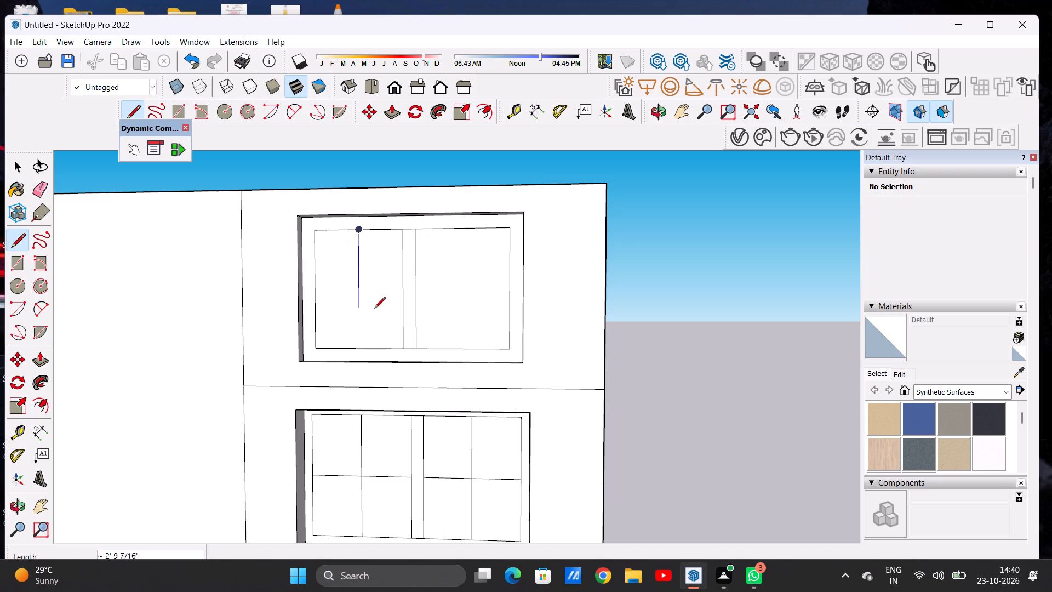
left_click(362, 350)
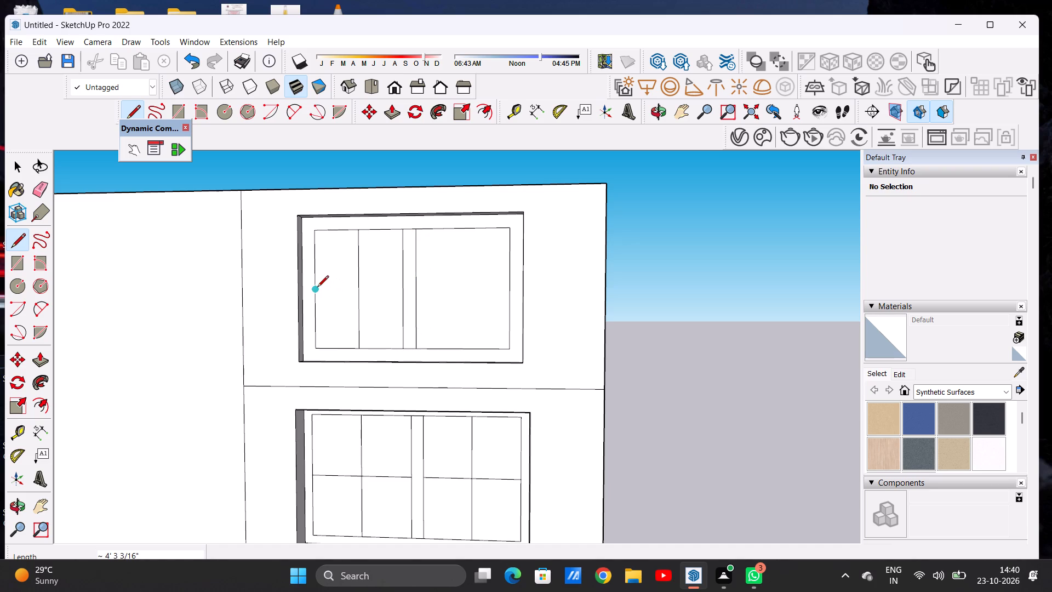
left_click(317, 288)
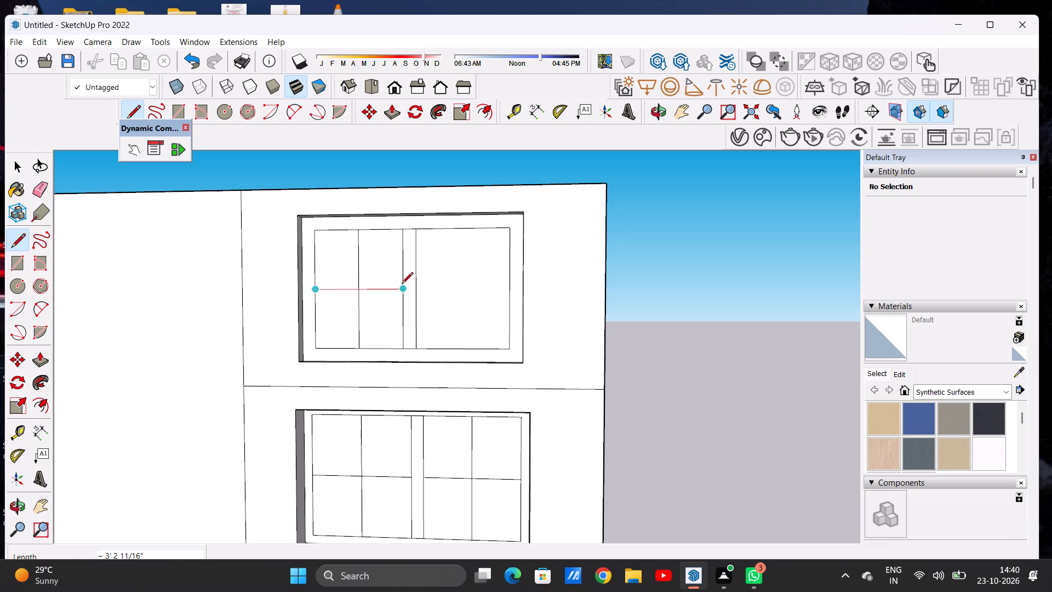
left_click(402, 284)
left_click(461, 230)
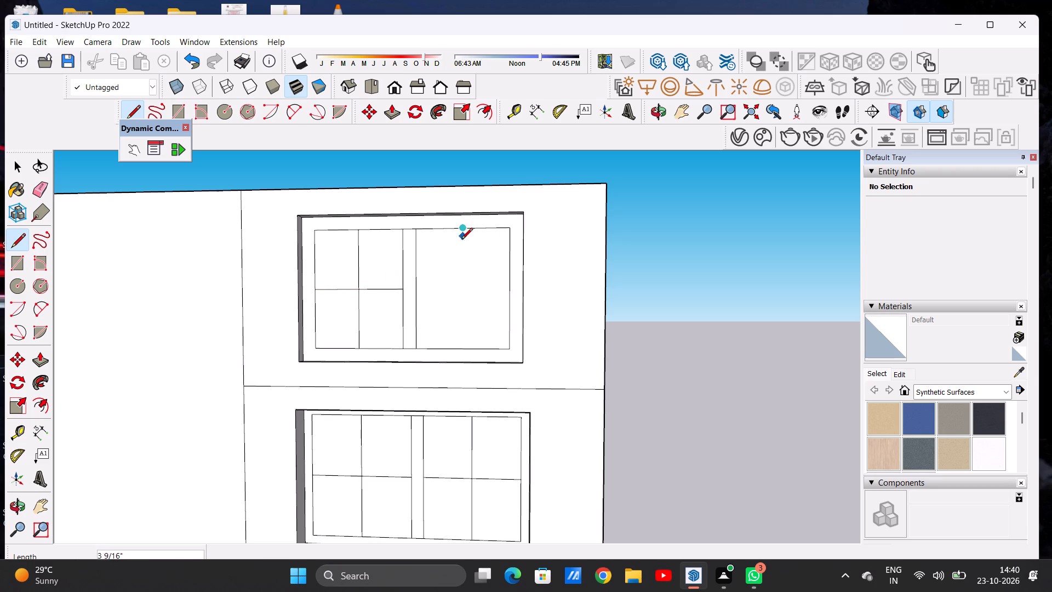
left_click(466, 346)
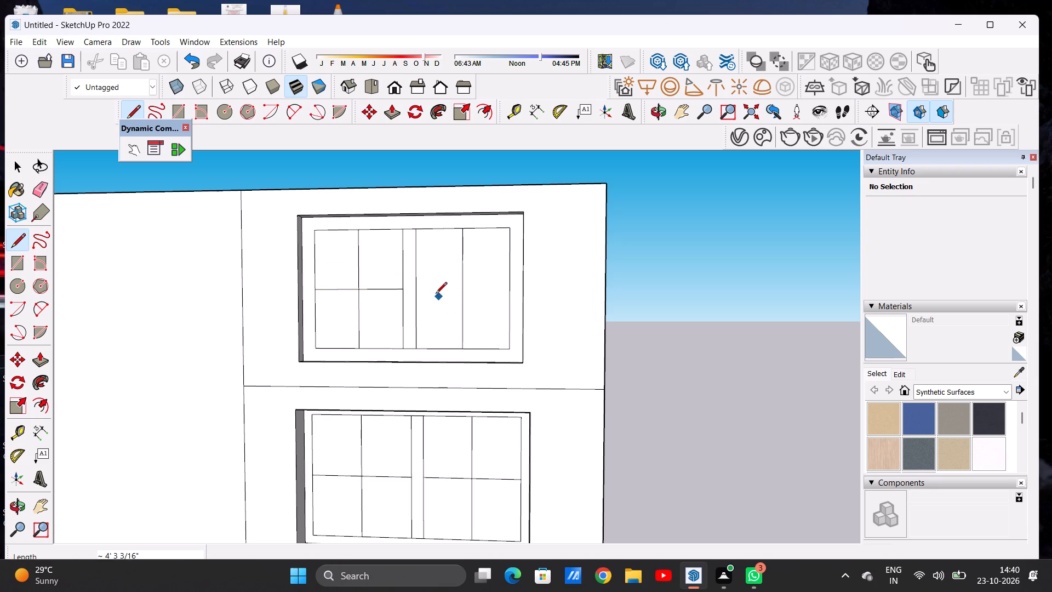
left_click(419, 287)
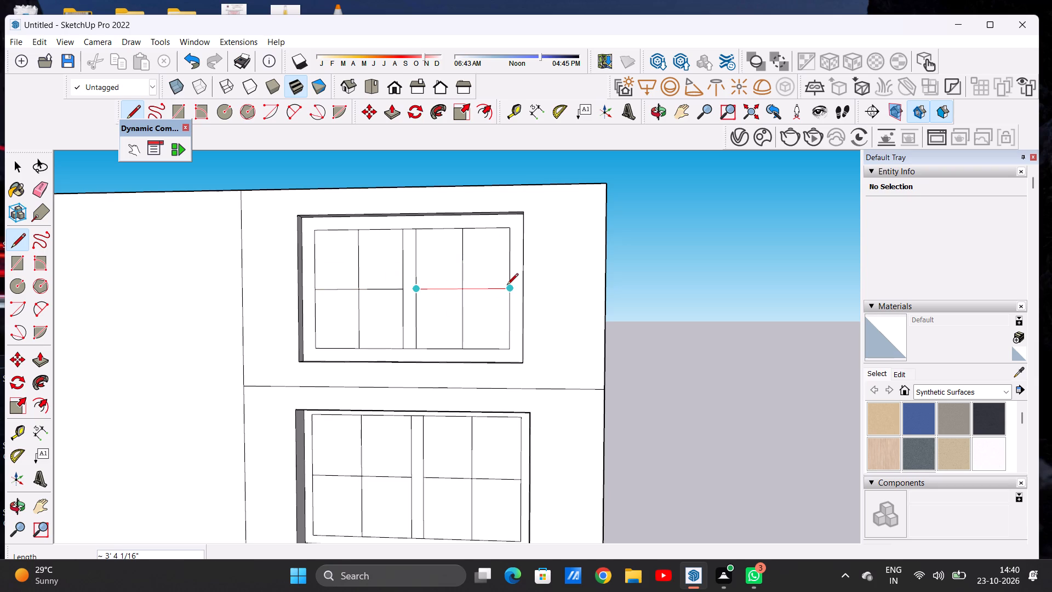
left_click(508, 286)
key("space")
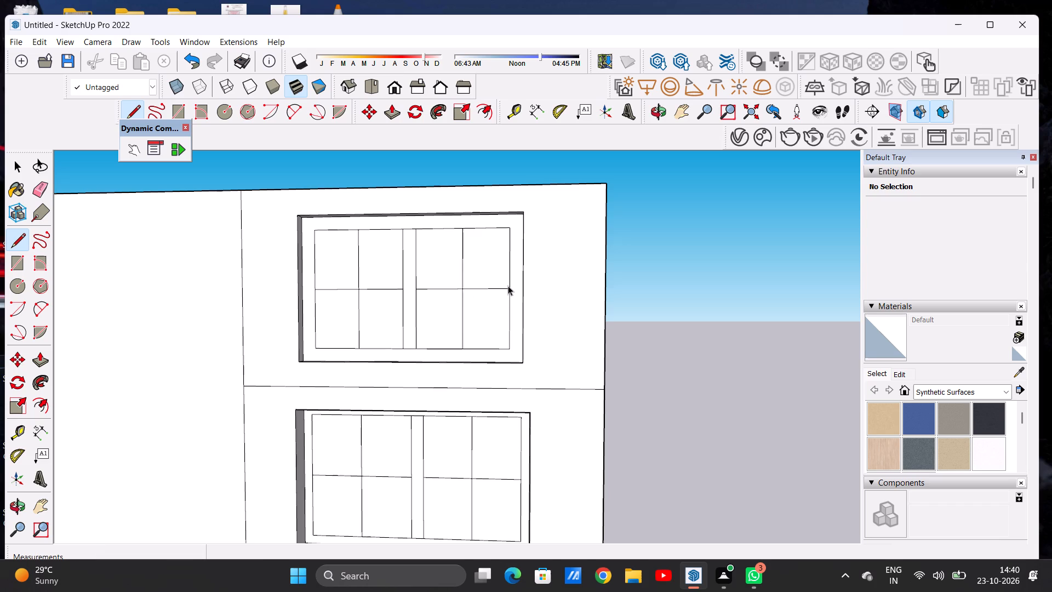
Examine the whole hotel elevation from the front and at an angle, comparing its windows, blank central bay and entrance with the brief.
scroll(409, 322, "down", 19)
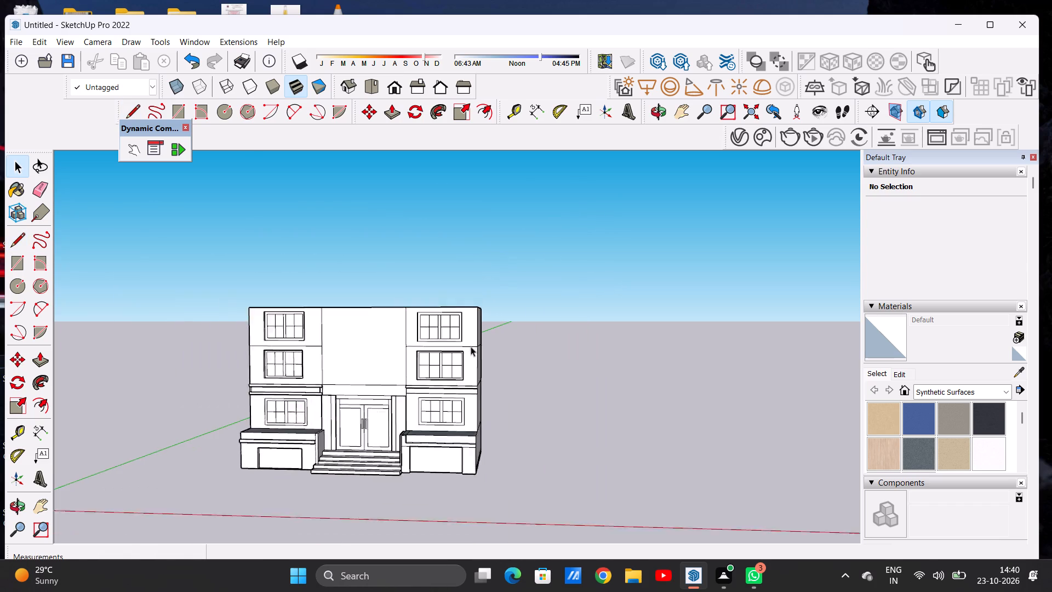
scroll(471, 346, "down", 2)
scroll(390, 362, "down", 3)
scroll(379, 349, "up", 6)
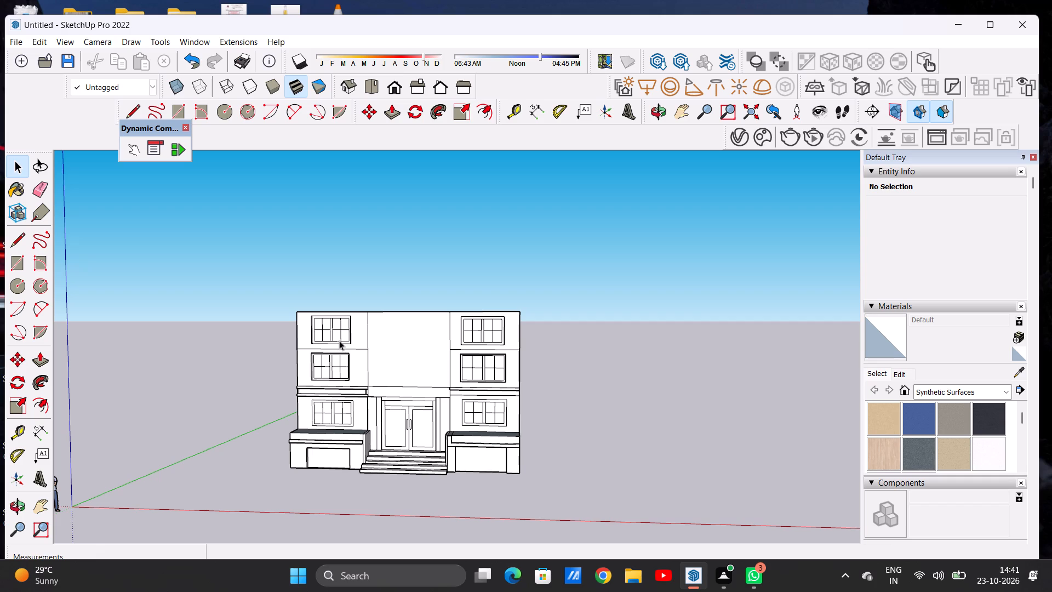
scroll(346, 326, "up", 5)
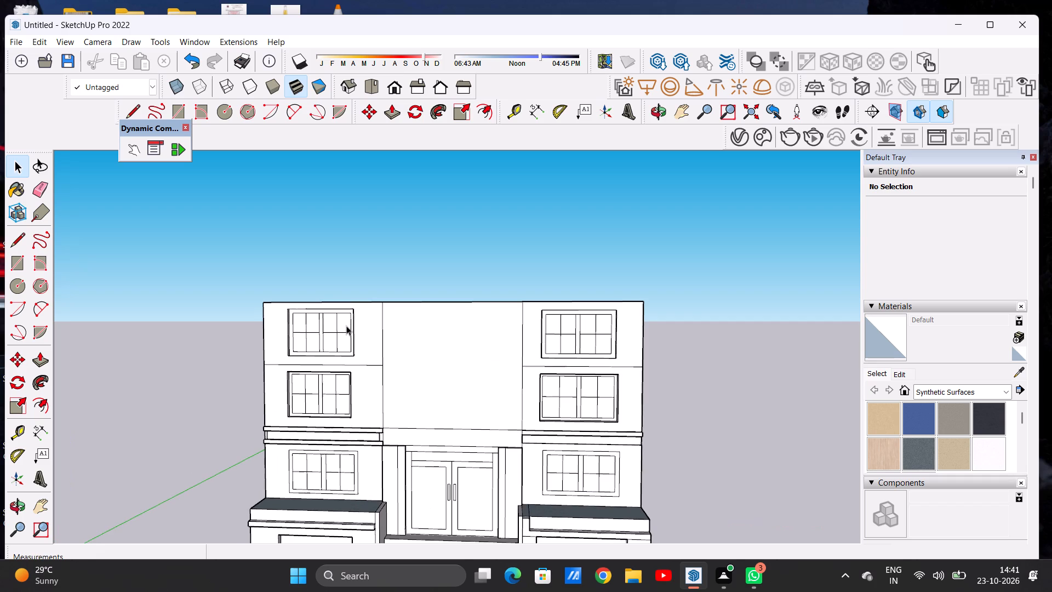
scroll(342, 359, "down", 4)
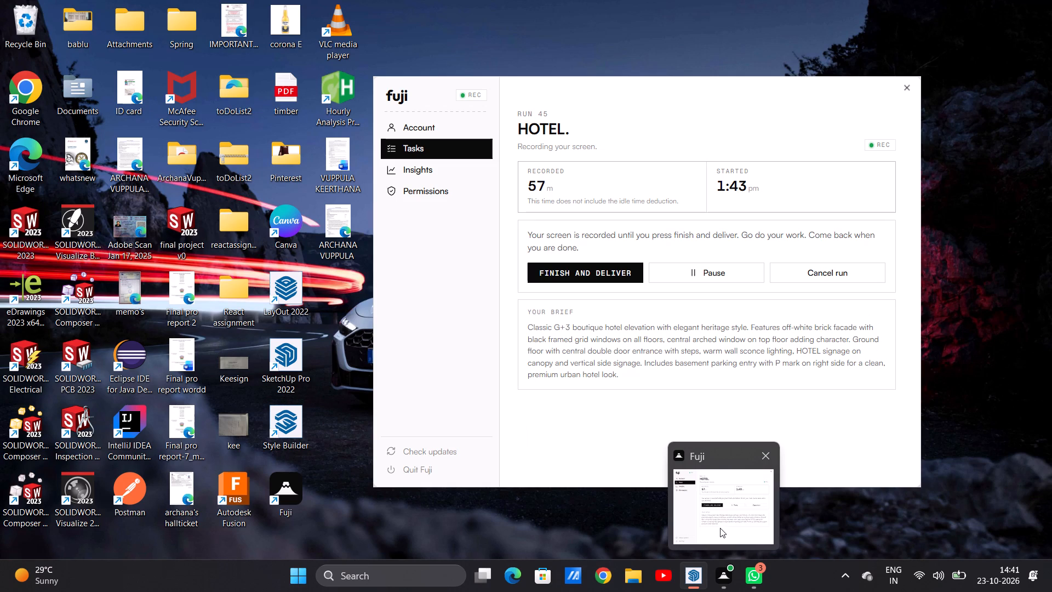
left_click(691, 524)
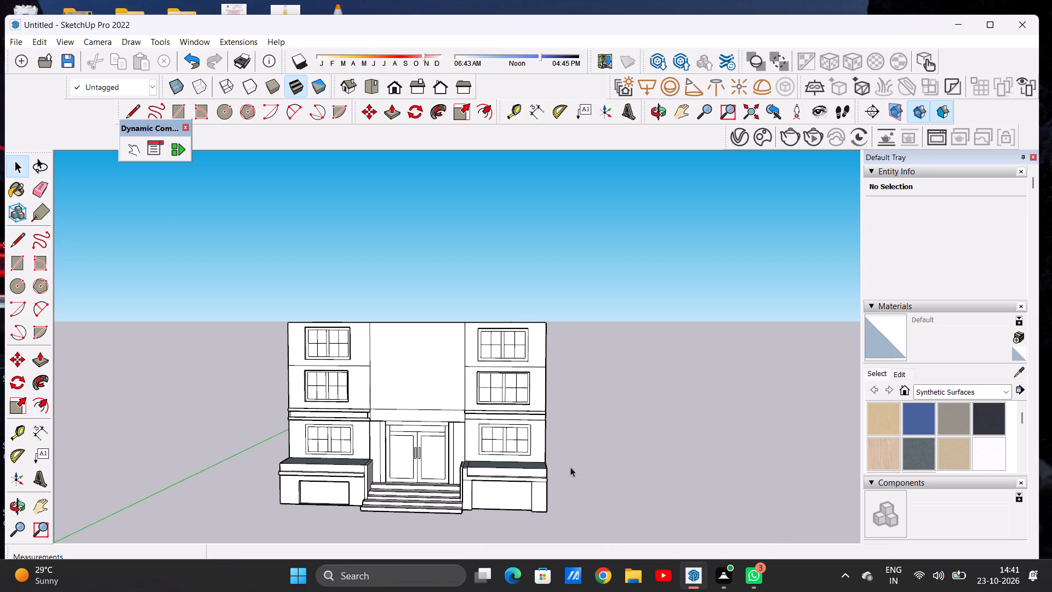
scroll(460, 341, "down", 5)
scroll(481, 432, "up", 7)
middle_click_drag(548, 368, 539, 369)
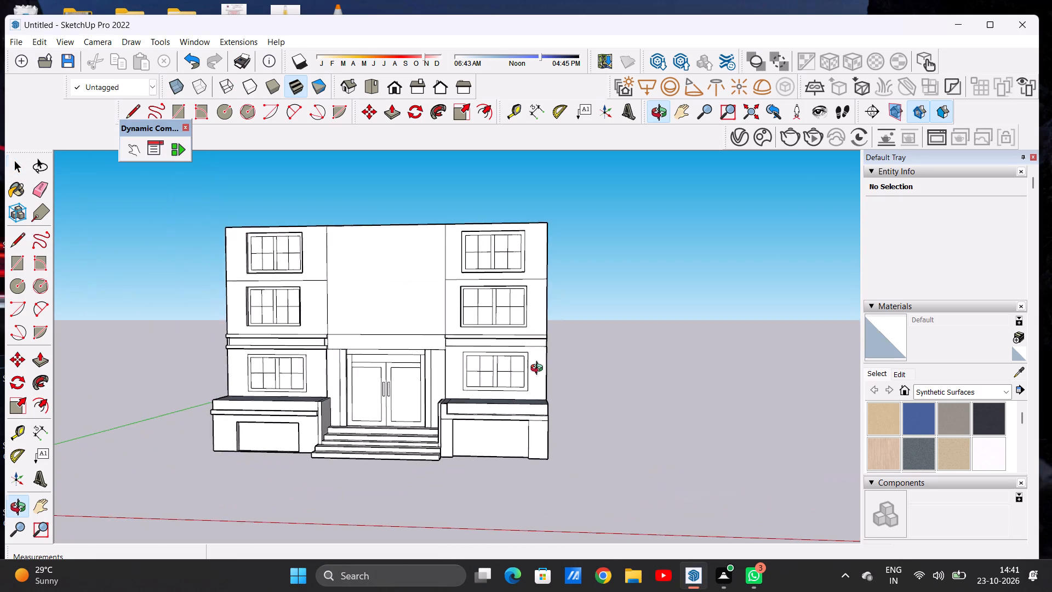
middle_click_drag(539, 369, 553, 374)
middle_click_drag(176, 375, 203, 374)
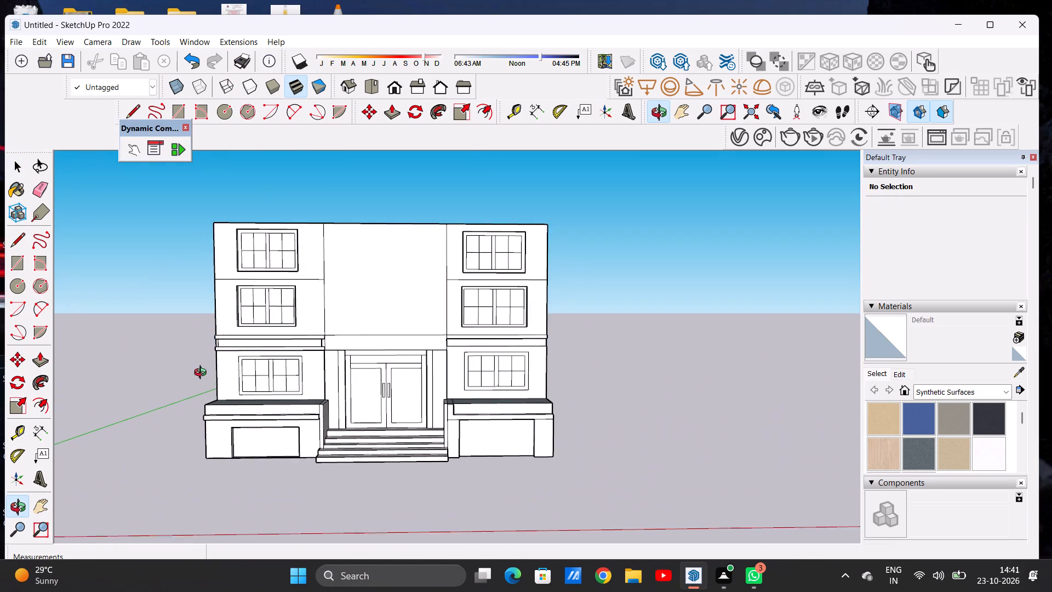
middle_click_drag(203, 374, 208, 378)
middle_click(208, 379)
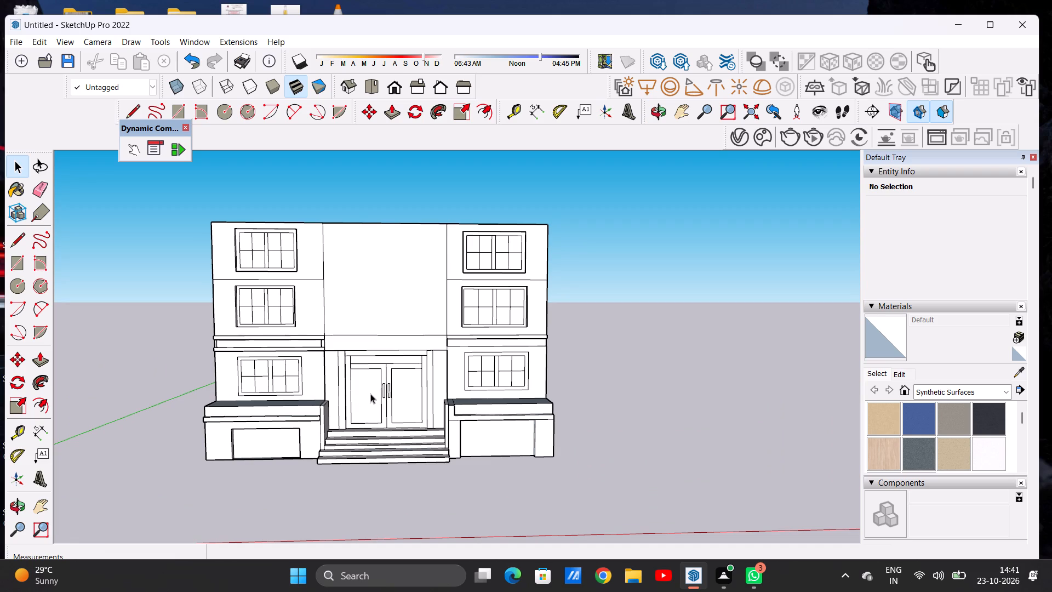
scroll(388, 380, "down", 4)
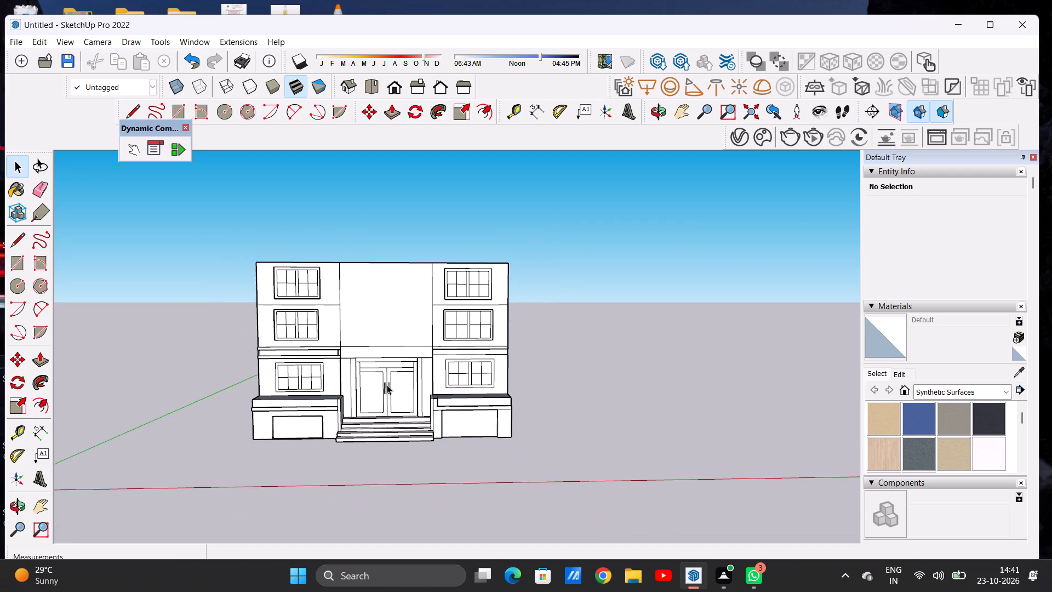
scroll(346, 270, "up", 4)
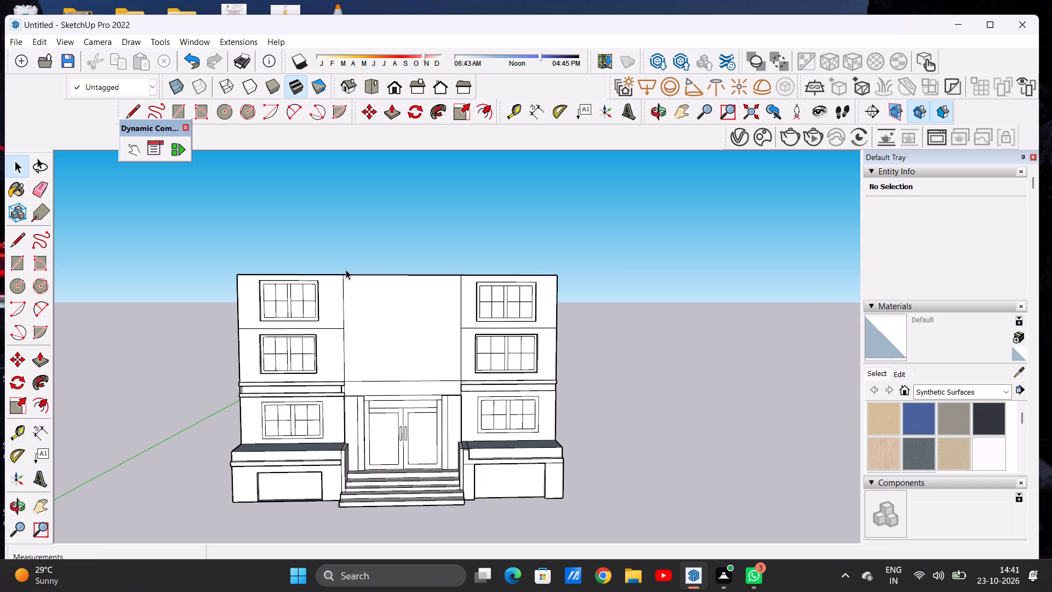
scroll(306, 307, "down", 4)
scroll(330, 293, "up", 3)
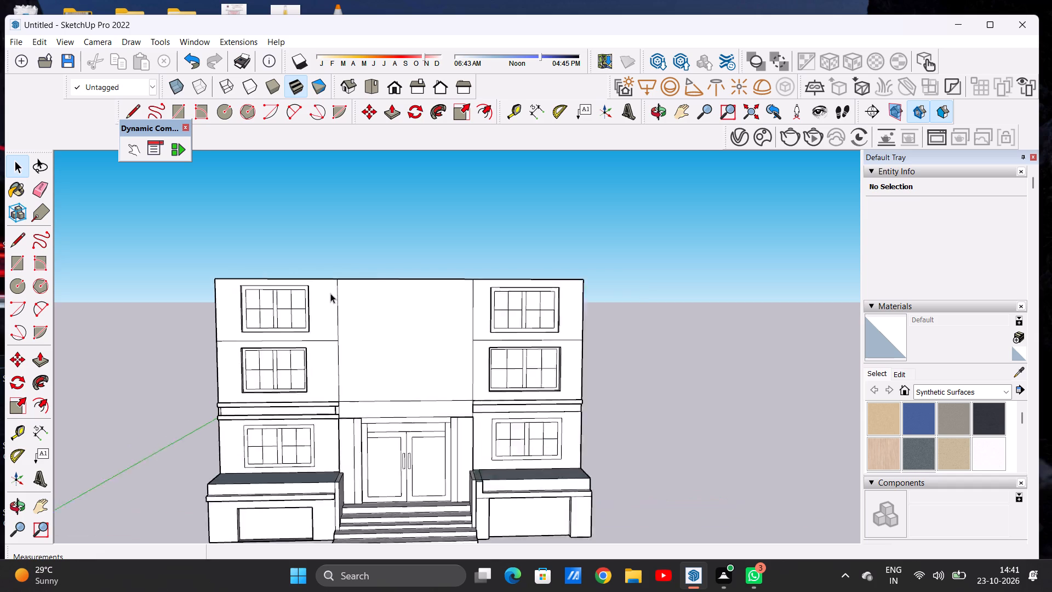
scroll(330, 293, "up", 4)
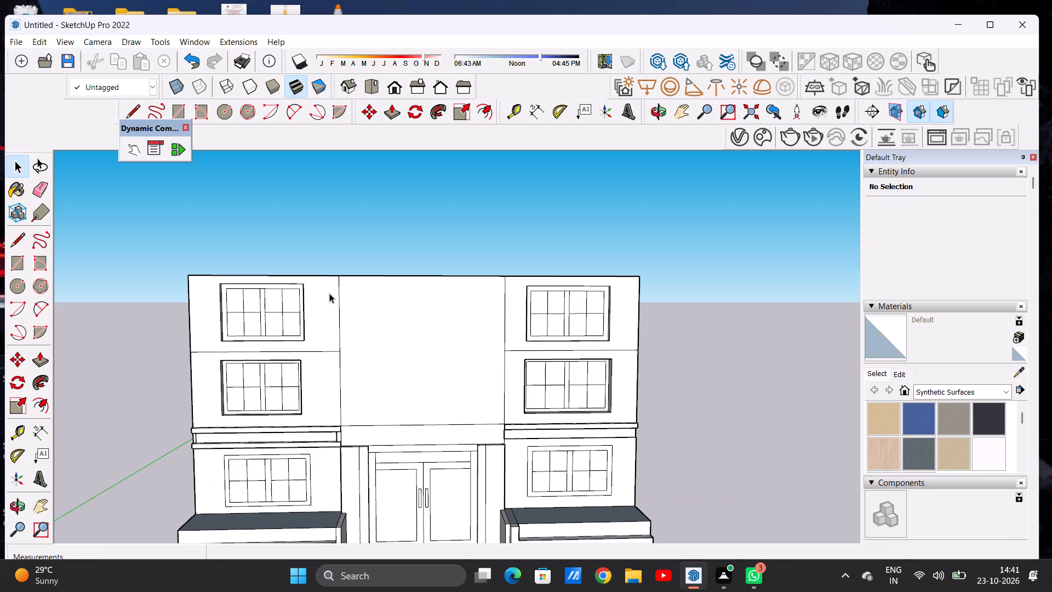
scroll(254, 340, "down", 2)
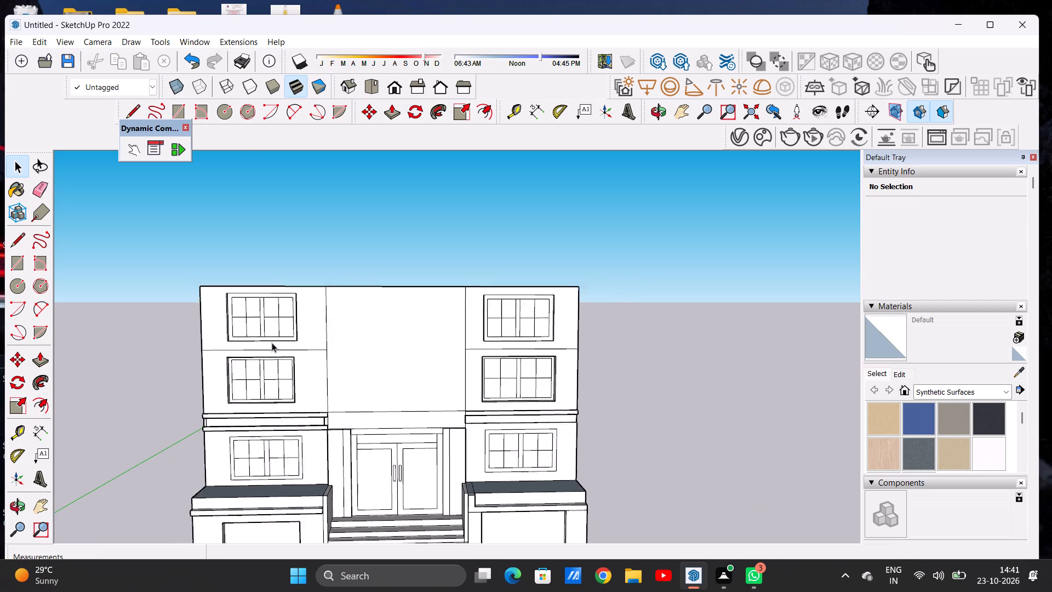
scroll(272, 343, "down", 2)
scroll(272, 327, "up", 8)
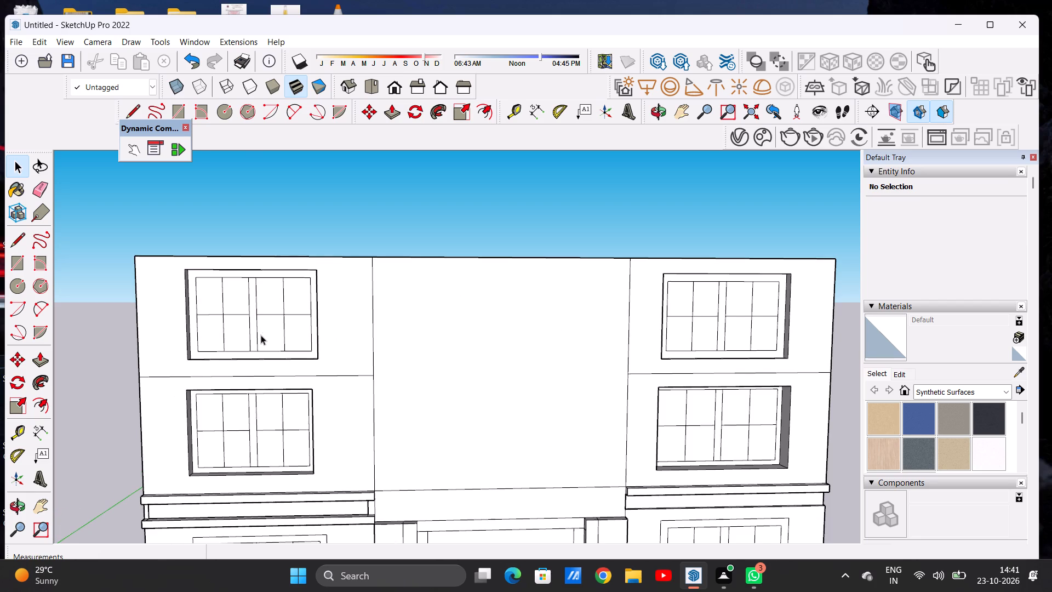
scroll(249, 336, "down", 6)
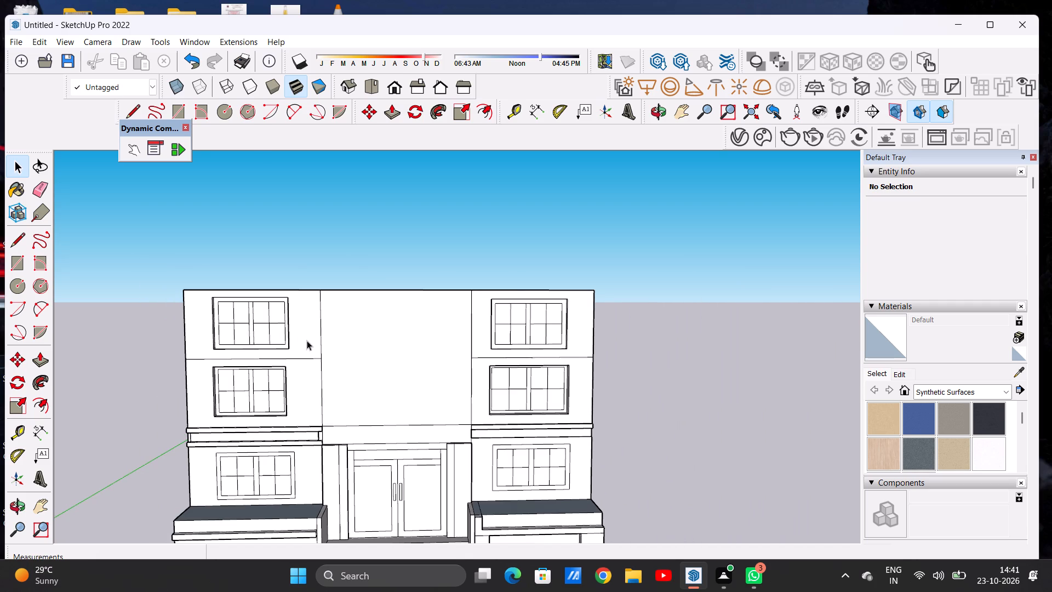
middle_click_drag(295, 341, 293, 355)
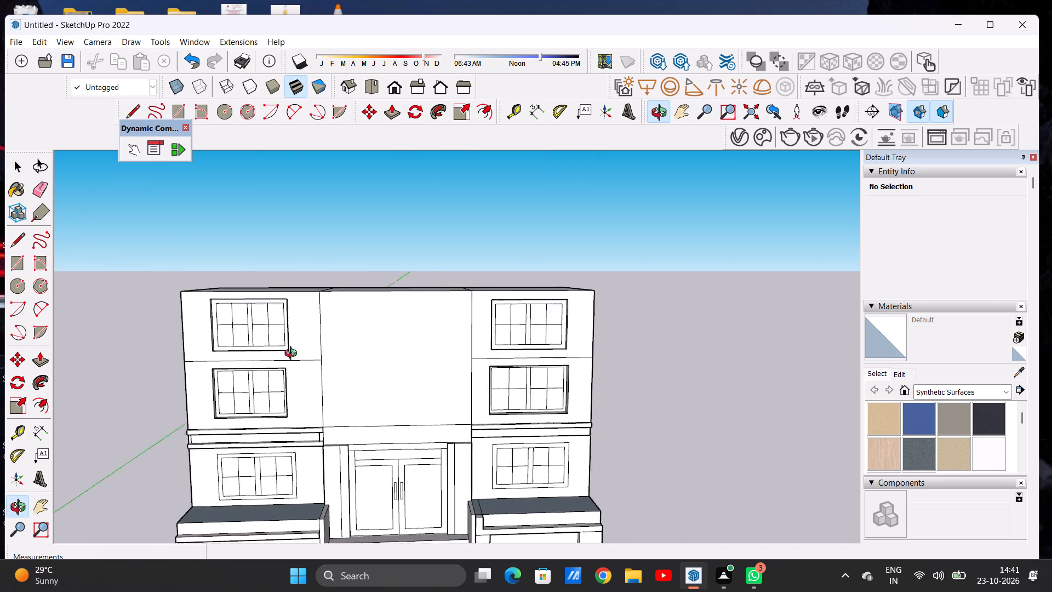
middle_click_drag(293, 355, 307, 350)
scroll(257, 355, "down", 7)
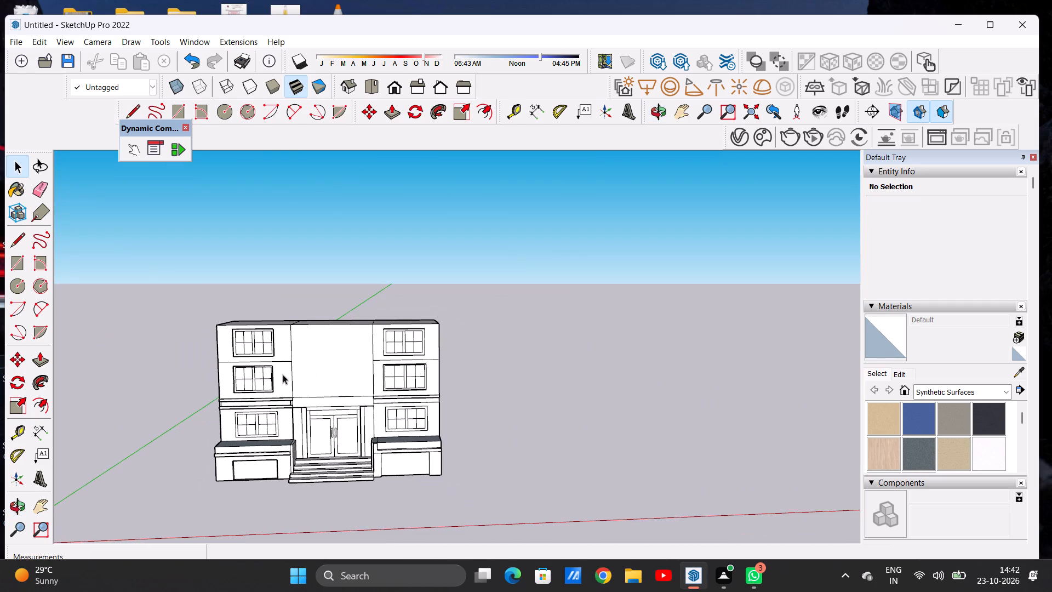
scroll(295, 398, "up", 8)
middle_click_drag(327, 432, 181, 418)
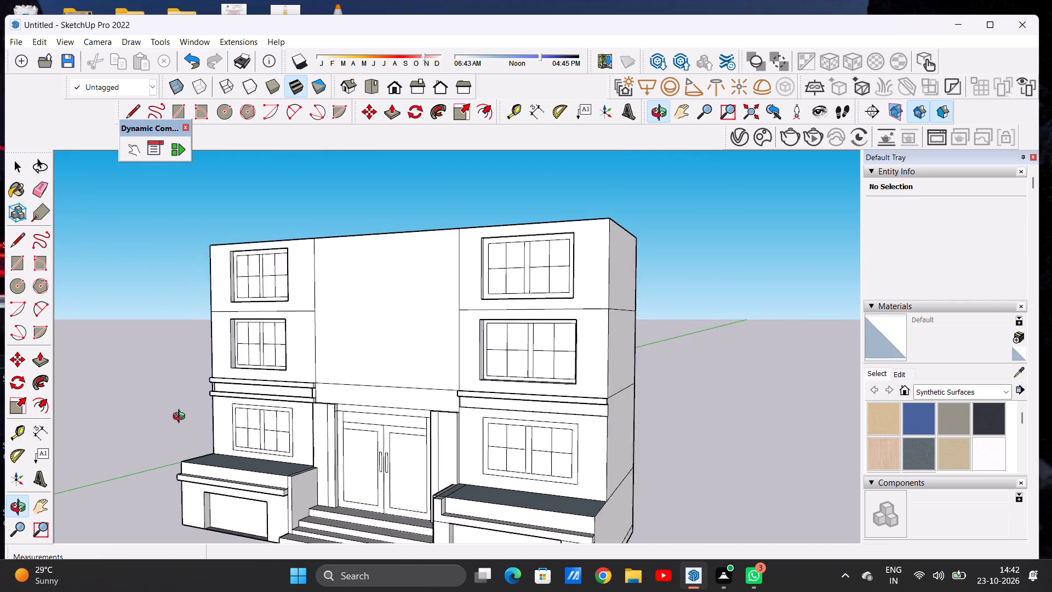
Examine the central bay and the floors of both wings, close up and from slightly different angles.
middle_click_drag(181, 418, 311, 431)
middle_click(311, 431)
scroll(315, 431, "up", 6)
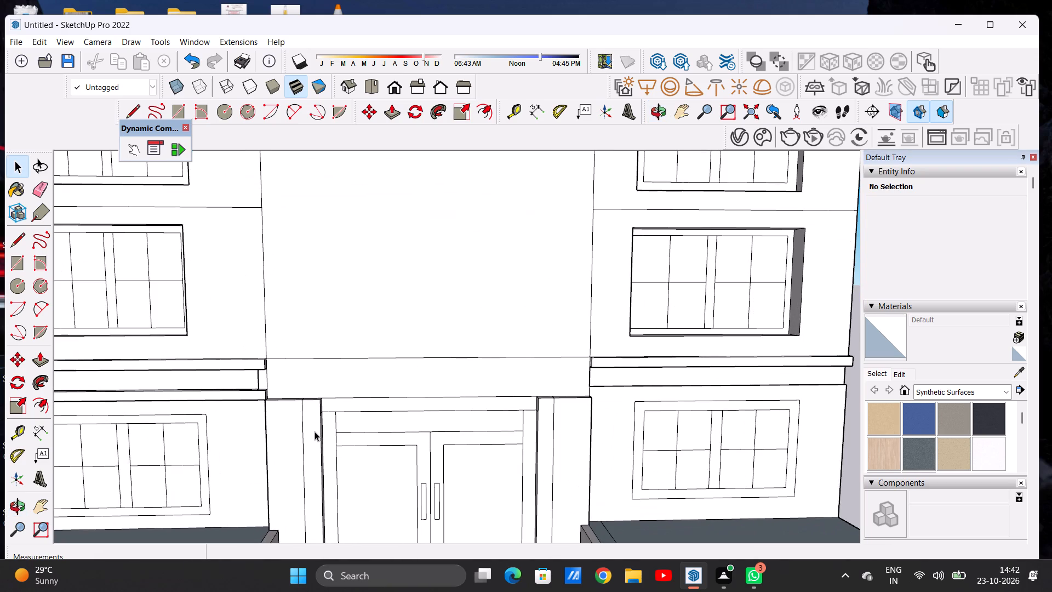
scroll(301, 403, "down", 4)
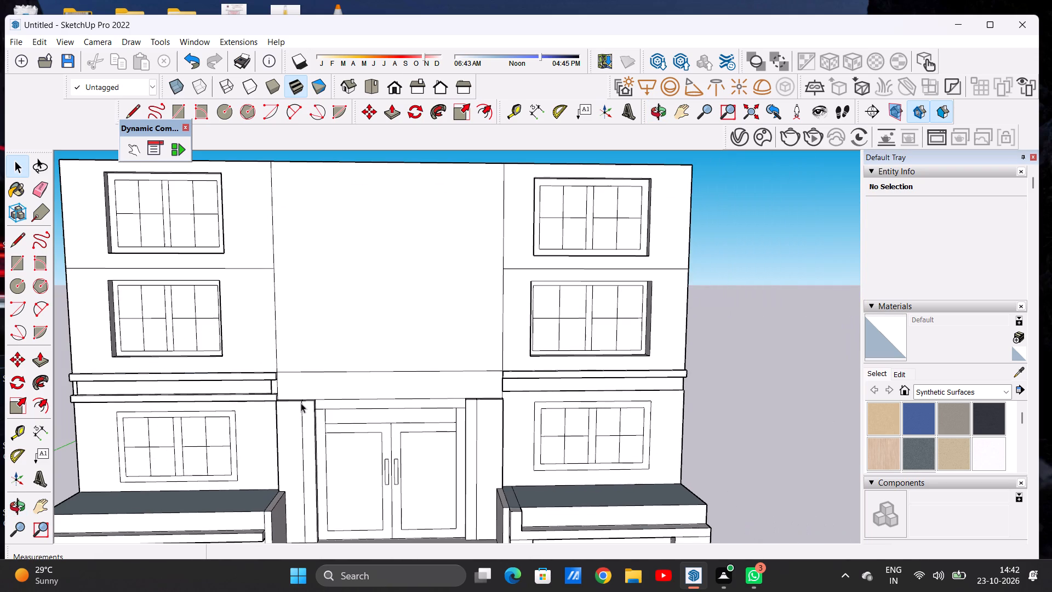
scroll(347, 399, "down", 3)
scroll(365, 431, "up", 6)
middle_click_drag(413, 440, 370, 432)
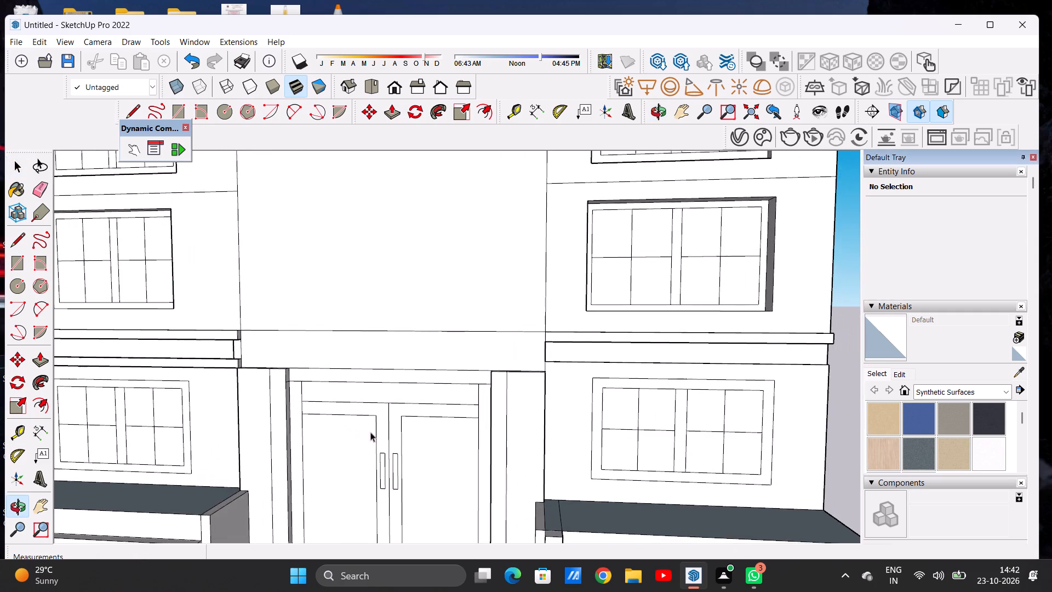
scroll(382, 411, "down", 5)
scroll(392, 429, "up", 6)
middle_click_drag(393, 453, 323, 457)
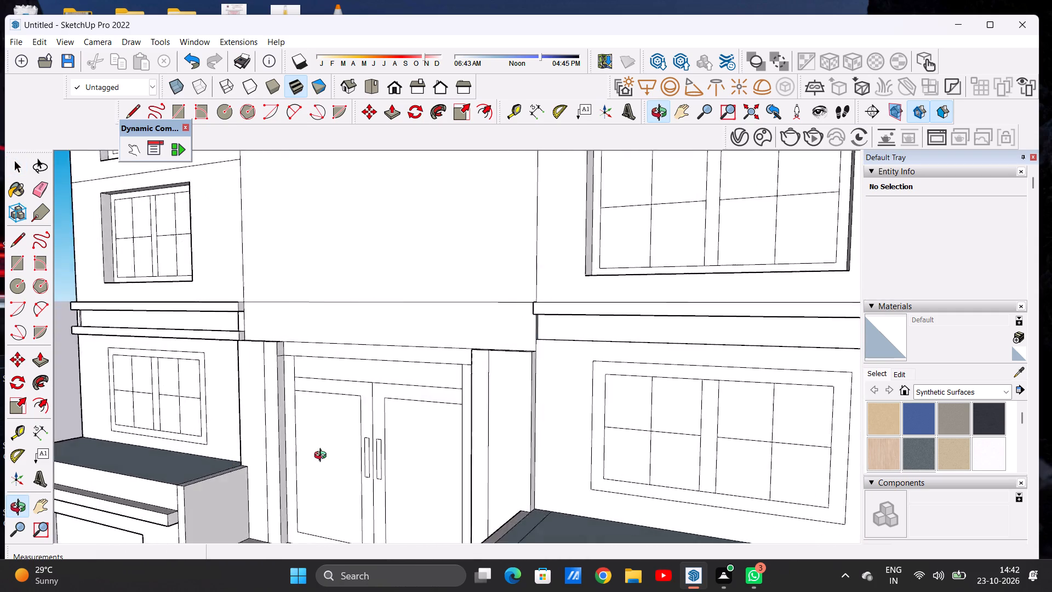
middle_click_drag(323, 457, 388, 458)
scroll(377, 396, "down", 5)
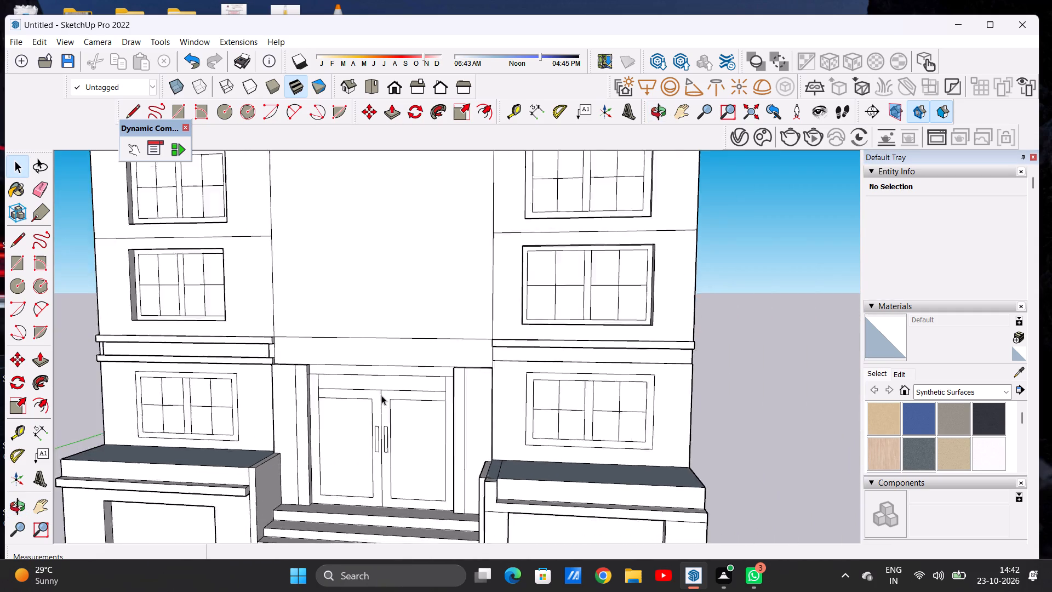
scroll(381, 395, "down", 5)
scroll(397, 474, "up", 2)
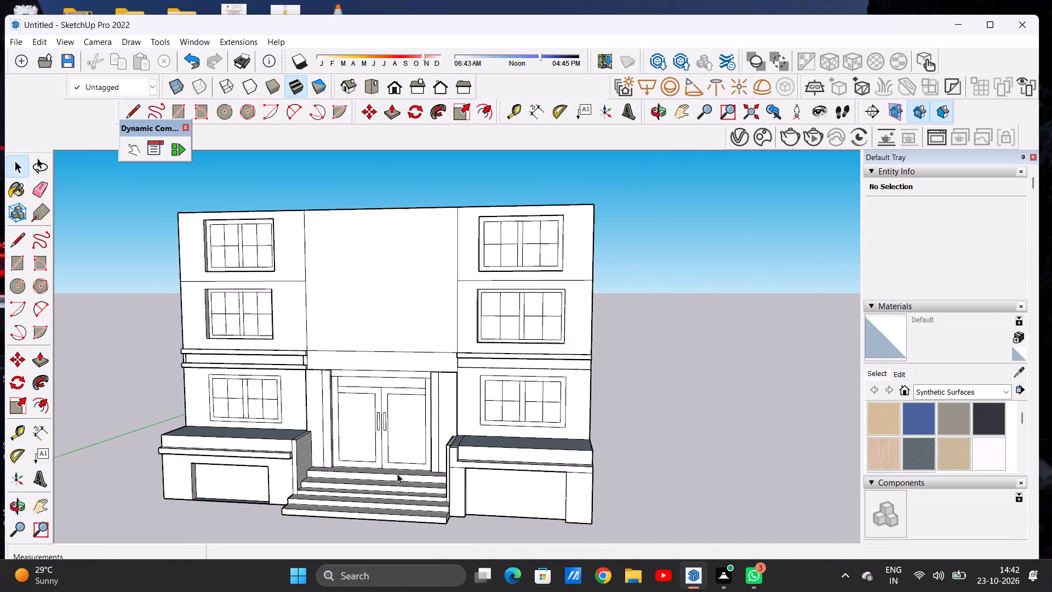
Inspect the entrance double doors, side pillars and front steps close up.
scroll(397, 474, "up", 6)
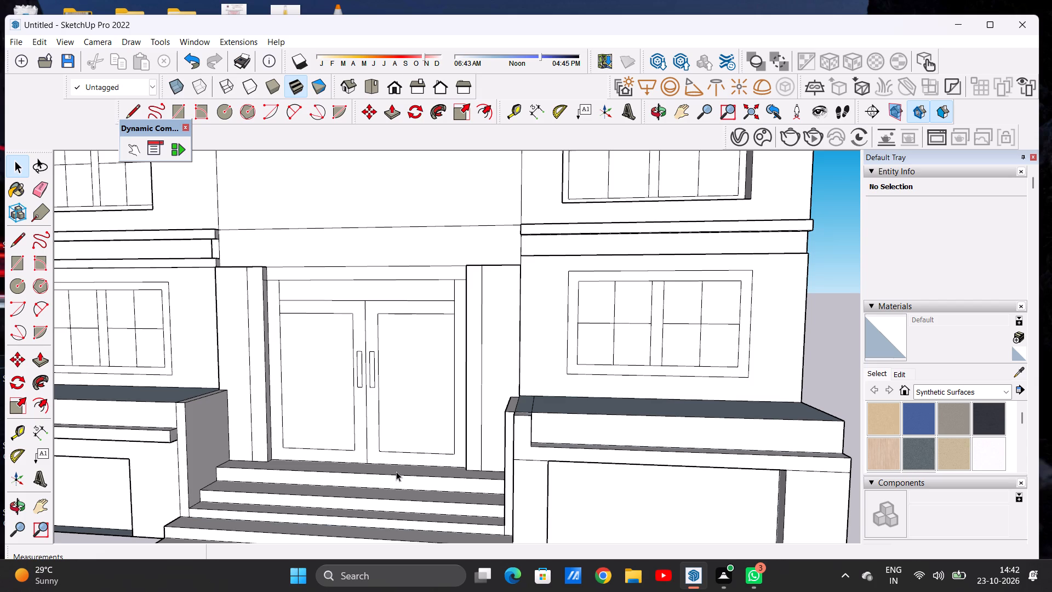
scroll(284, 352, "down", 2)
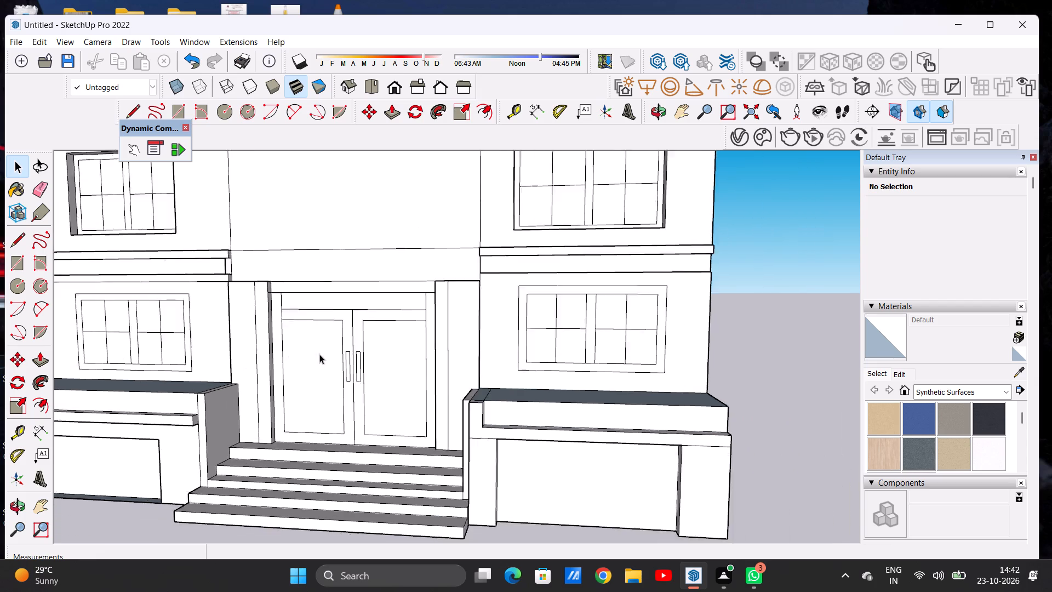
scroll(319, 354, "down", 1)
scroll(331, 356, "up", 1)
scroll(332, 356, "down", 6)
scroll(351, 363, "up", 9)
middle_click_drag(365, 378, 397, 372)
middle_click(397, 372)
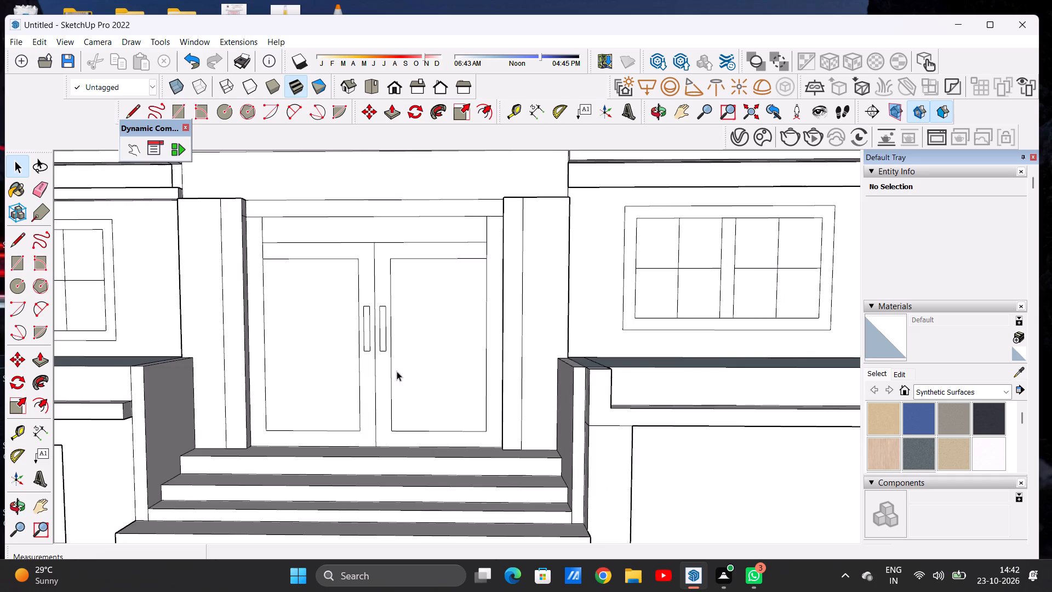
scroll(392, 369, "down", 7)
scroll(404, 389, "up", 8)
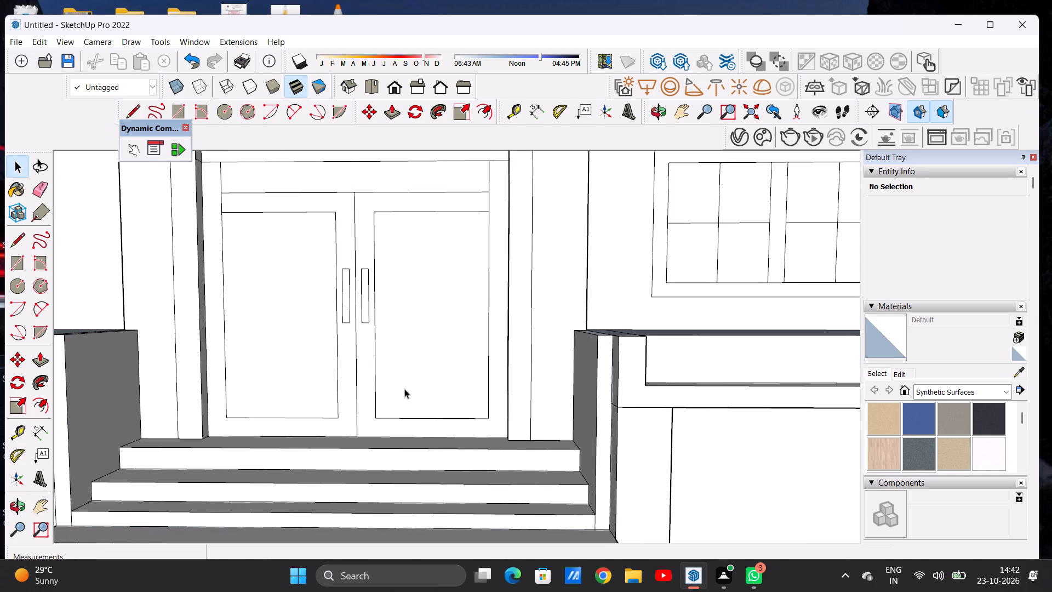
scroll(391, 382, "down", 12)
scroll(423, 361, "up", 1)
scroll(423, 361, "down", 2)
Review the massing of the whole hotel from an oblique angle and from the front.
middle_click_drag(522, 261, 482, 267)
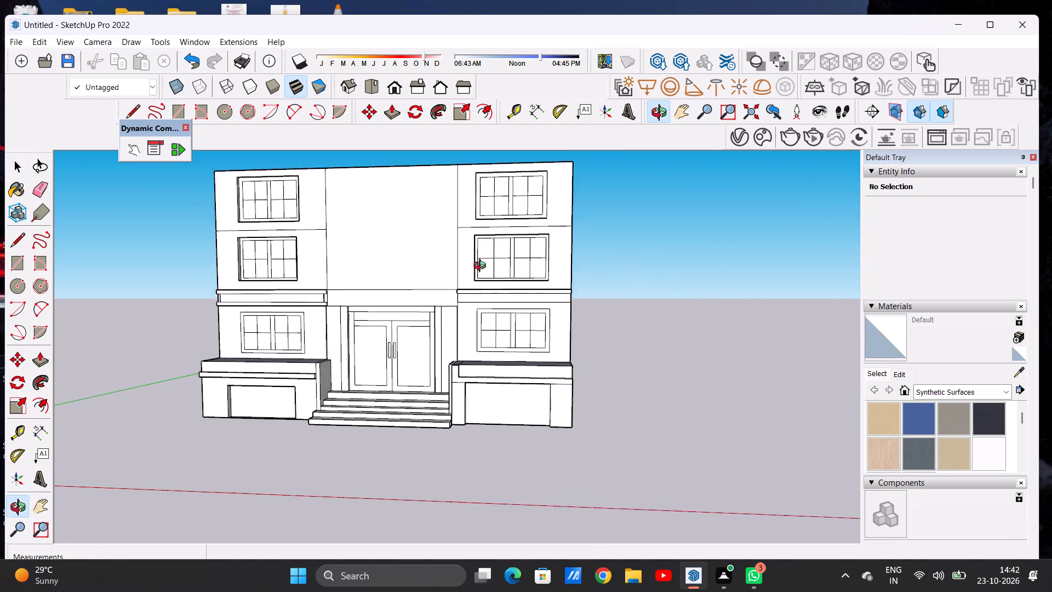
middle_click_drag(482, 267, 346, 308)
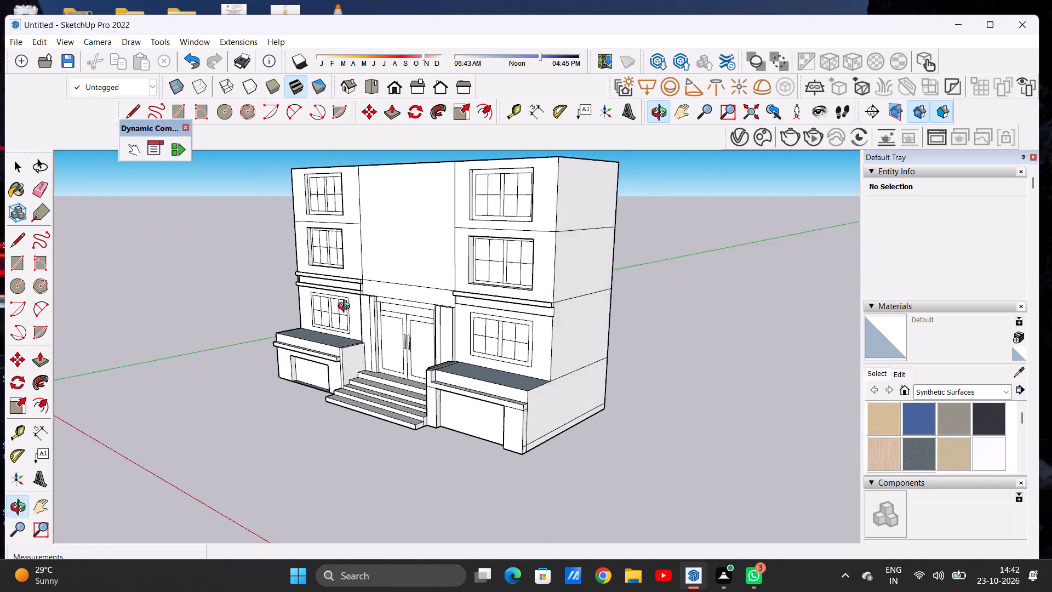
middle_click_drag(346, 308, 543, 293)
scroll(449, 370, "down", 5)
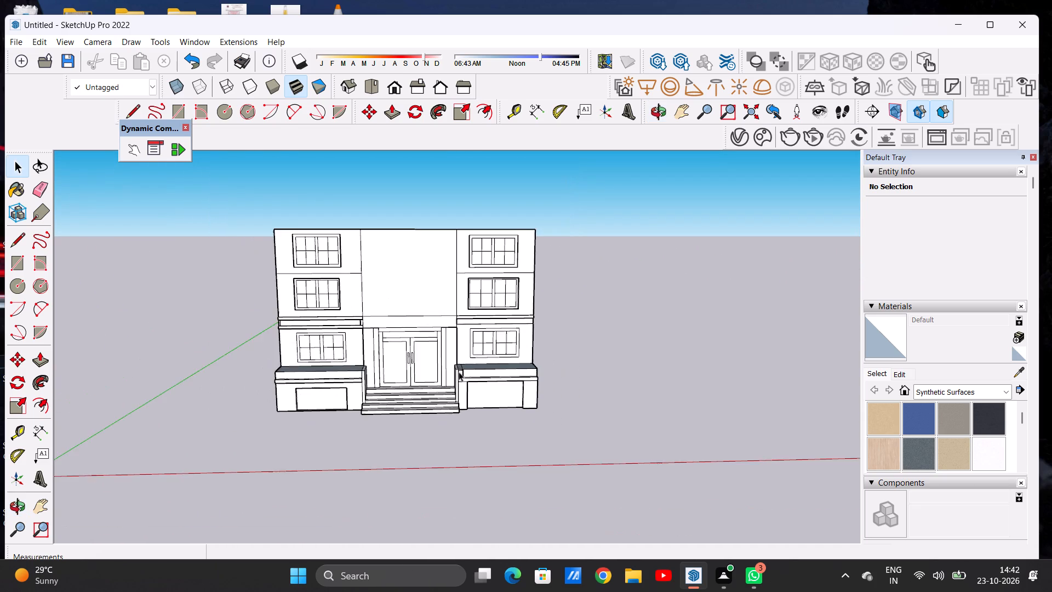
middle_click_drag(421, 366, 419, 338)
scroll(418, 333, "up", 6)
scroll(418, 333, "down", 1)
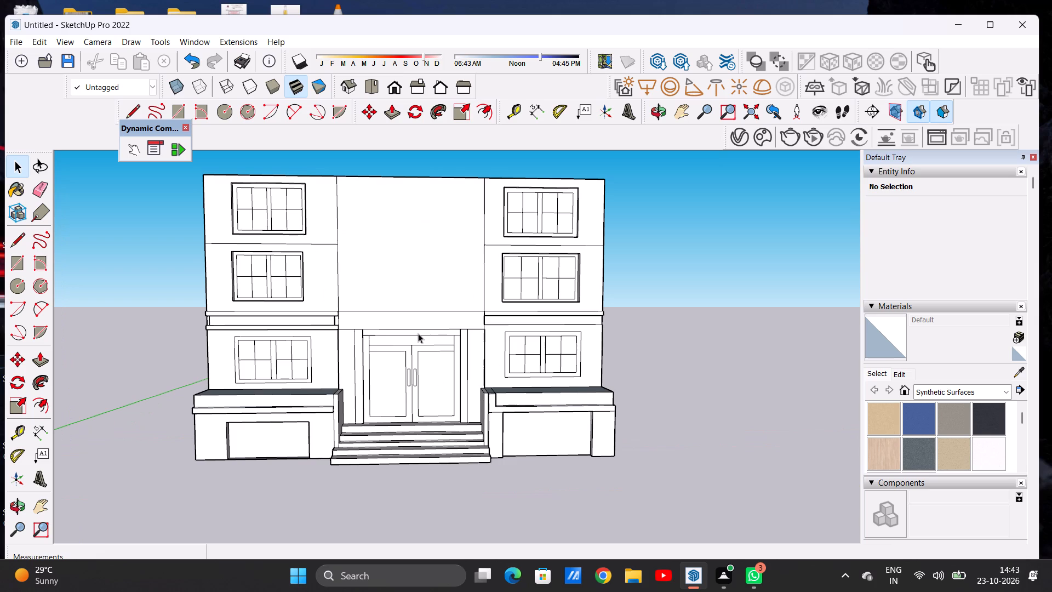
scroll(277, 340, "down", 6)
scroll(352, 289, "up", 6)
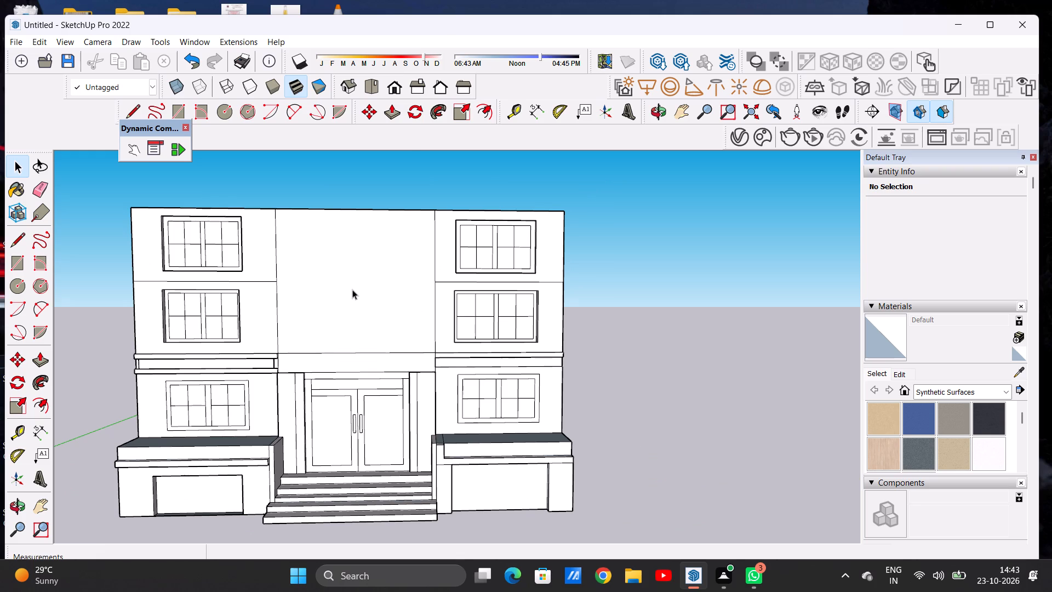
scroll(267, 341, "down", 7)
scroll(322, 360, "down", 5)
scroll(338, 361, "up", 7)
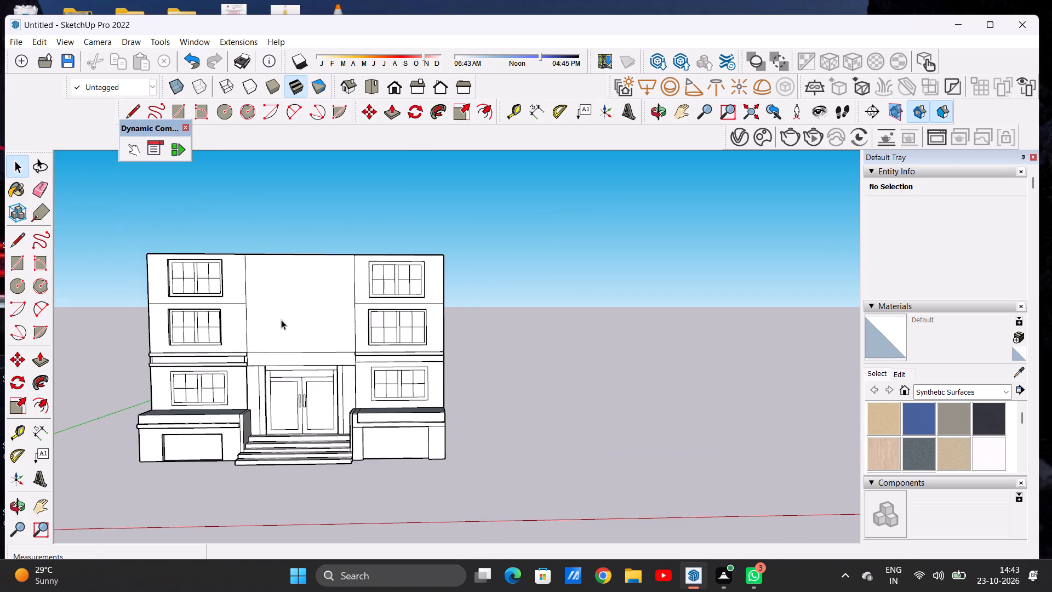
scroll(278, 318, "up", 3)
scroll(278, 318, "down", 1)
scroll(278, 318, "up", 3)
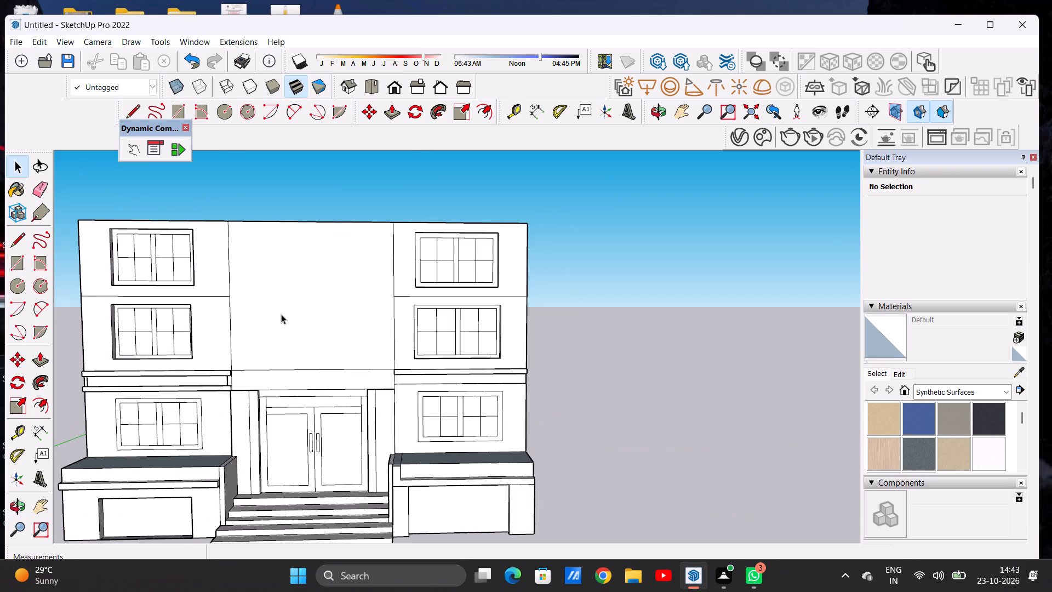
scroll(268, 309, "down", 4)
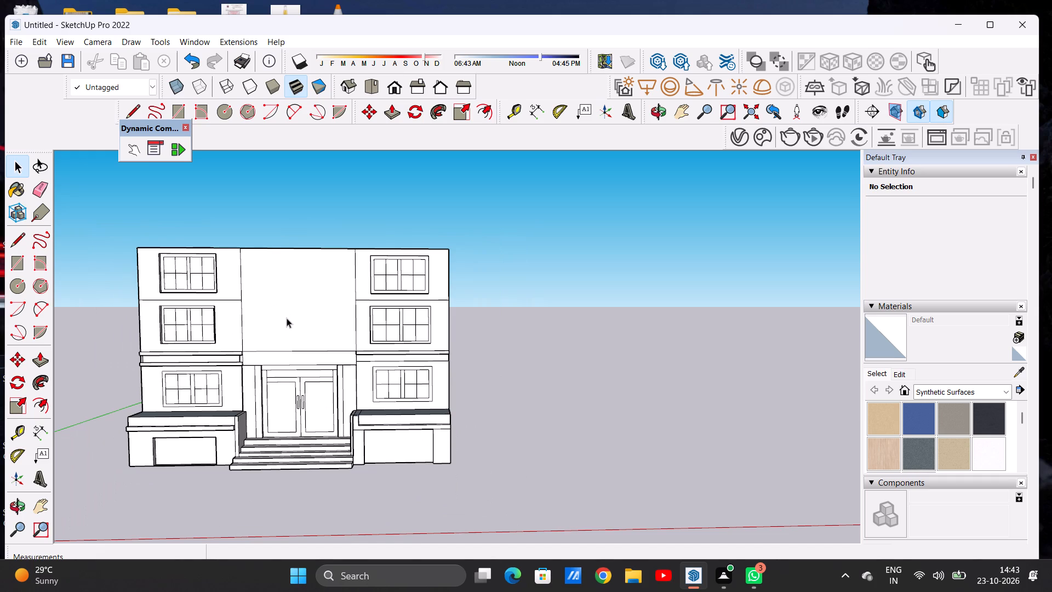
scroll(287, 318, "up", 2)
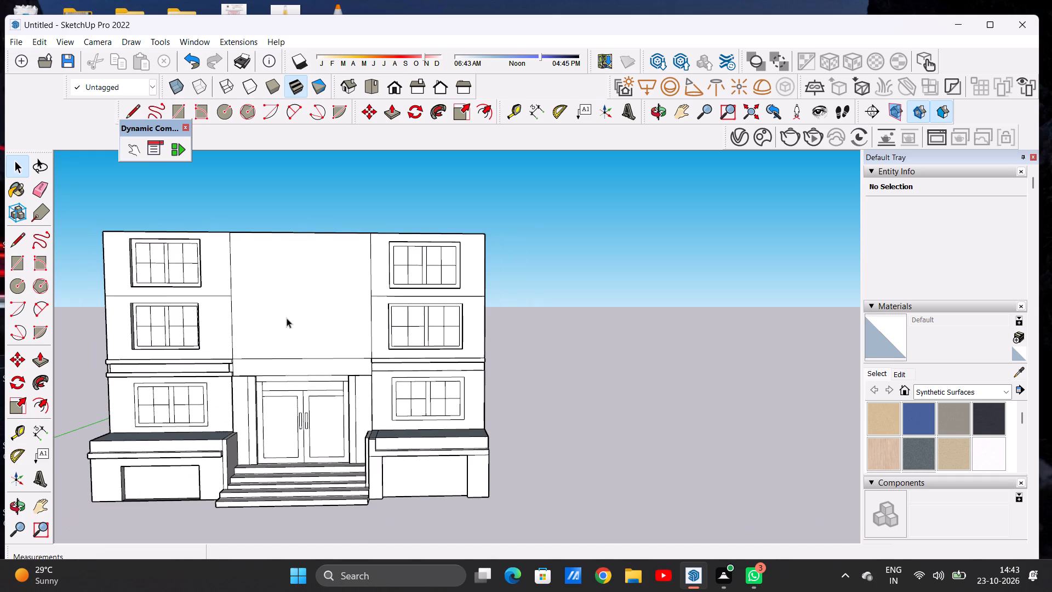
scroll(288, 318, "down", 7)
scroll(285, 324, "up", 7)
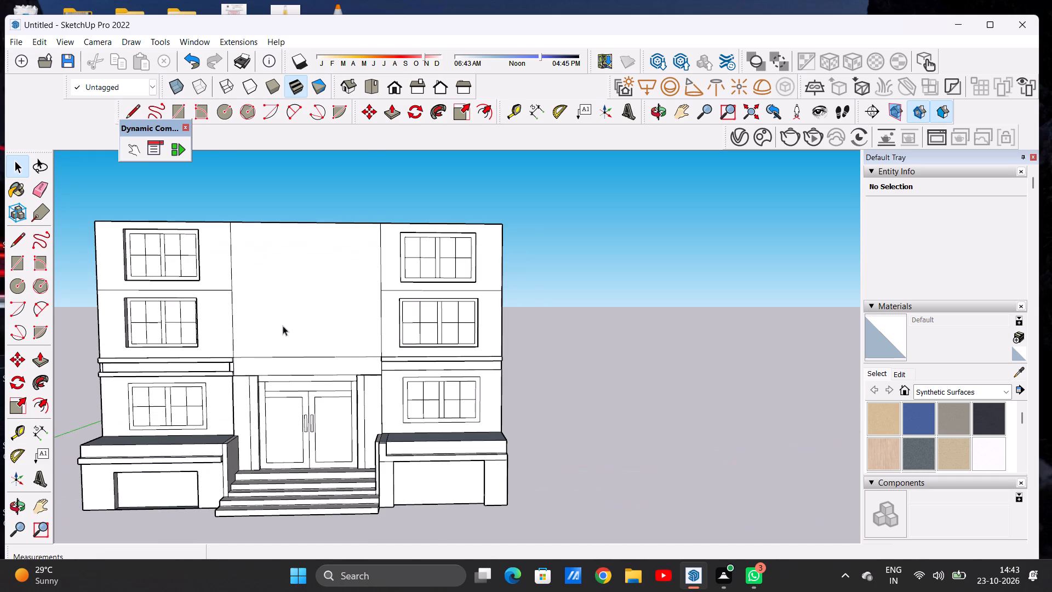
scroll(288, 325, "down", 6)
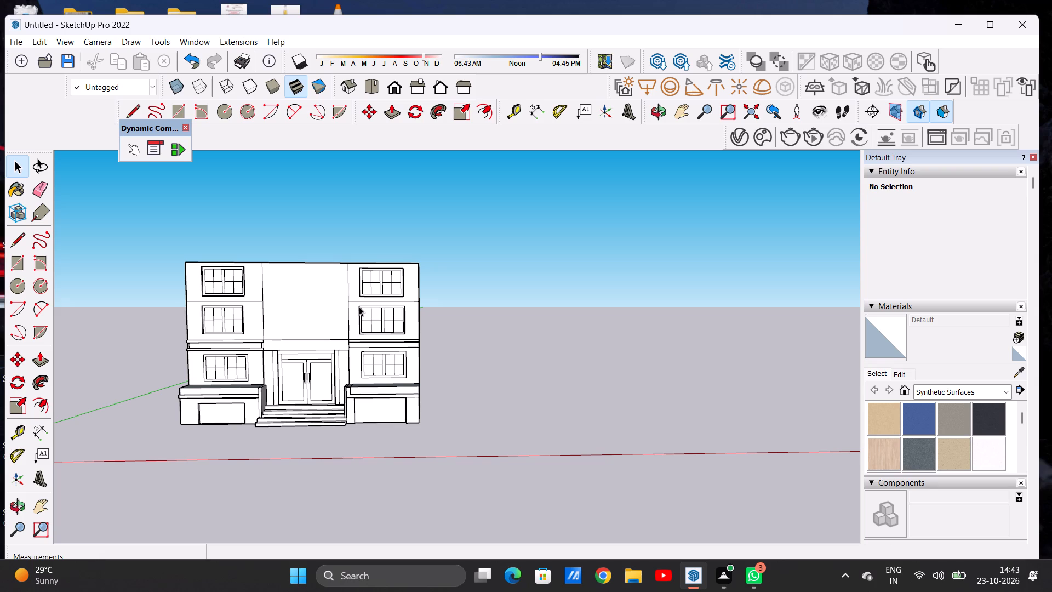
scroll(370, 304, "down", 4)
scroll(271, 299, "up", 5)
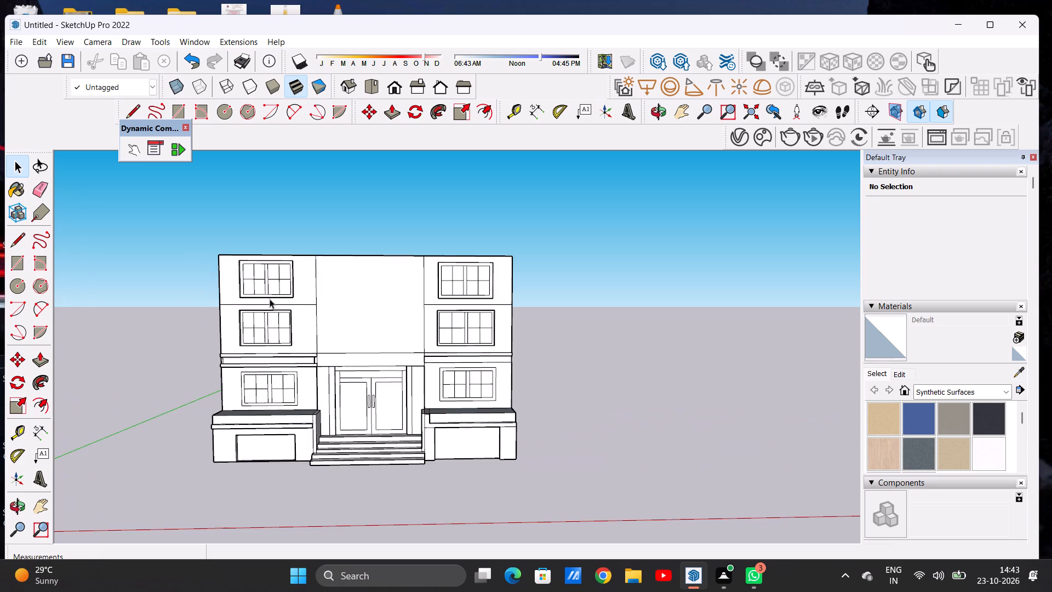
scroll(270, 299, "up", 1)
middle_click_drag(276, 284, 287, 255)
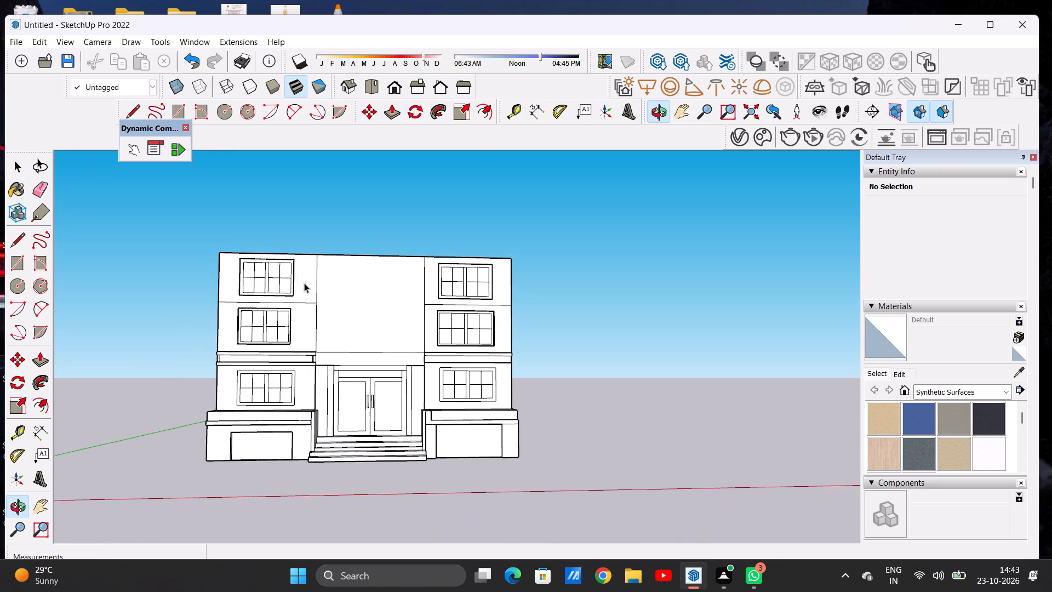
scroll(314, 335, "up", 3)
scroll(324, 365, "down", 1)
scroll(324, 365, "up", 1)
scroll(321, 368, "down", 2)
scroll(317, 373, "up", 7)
Compare the upper floors of both wings with the blank central bay, close up and across the full front elevation.
middle_click_drag(290, 362, 121, 382)
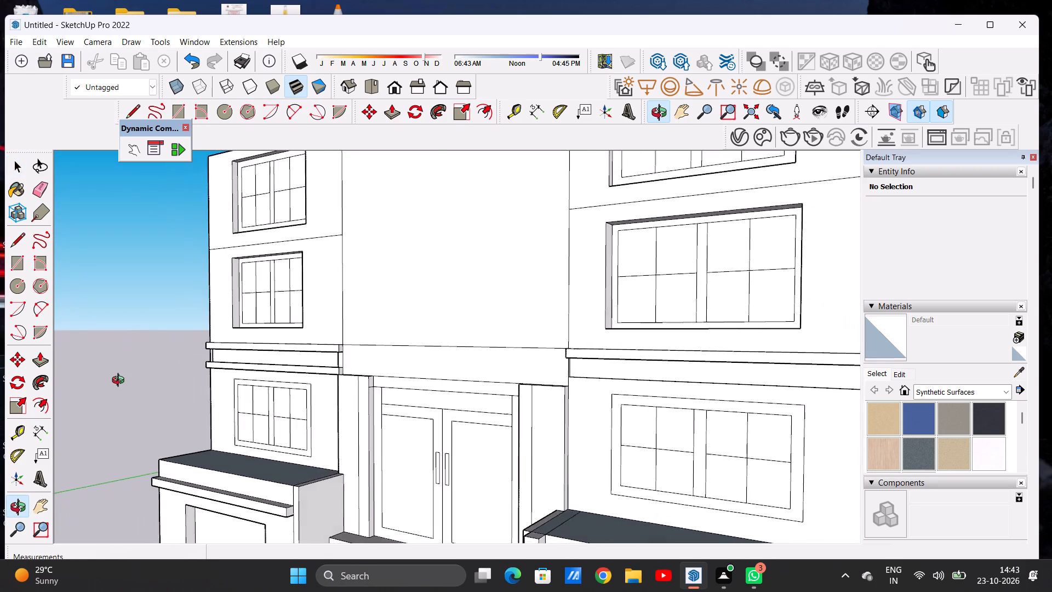
middle_click_drag(121, 382, 291, 374)
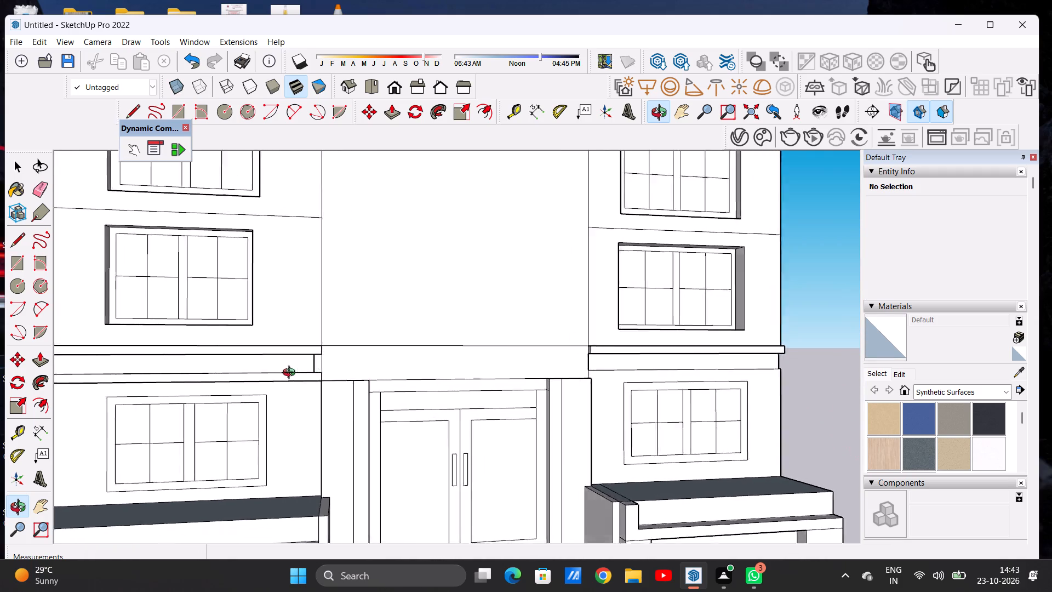
middle_click_drag(291, 374, 253, 367)
middle_click(250, 366)
scroll(306, 368, "down", 4)
scroll(359, 355, "down", 9)
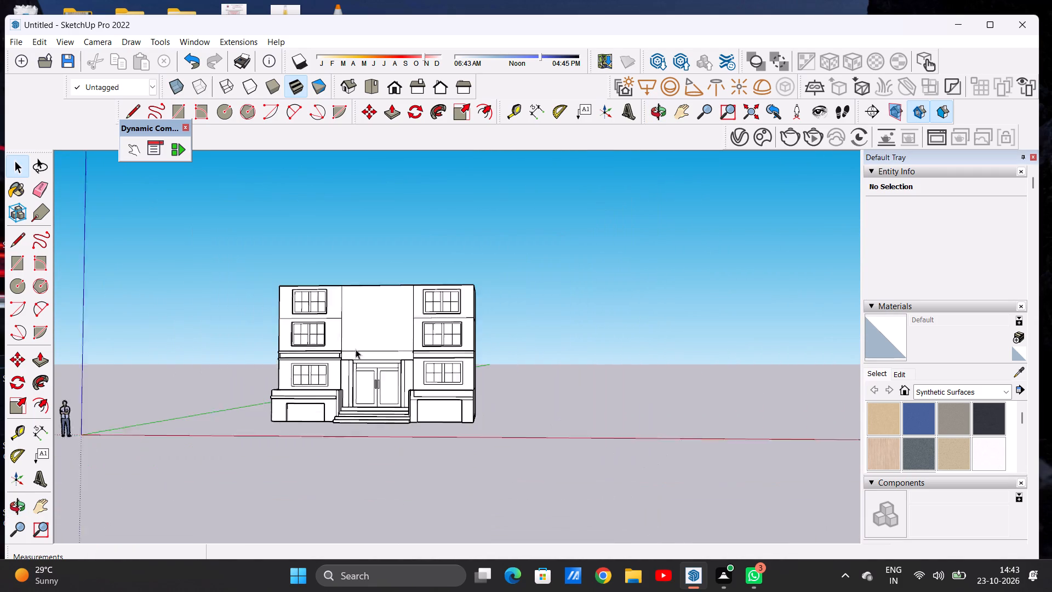
scroll(356, 349, "down", 2)
middle_click_drag(450, 336, 484, 350)
scroll(321, 332, "up", 1)
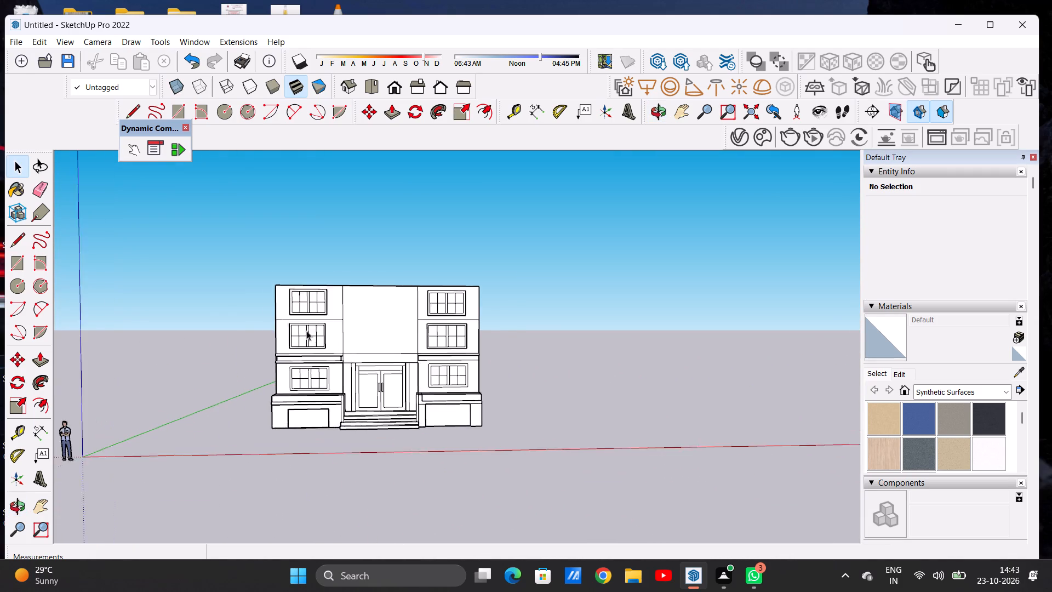
scroll(306, 331, "up", 2)
middle_click_drag(259, 316, 254, 306)
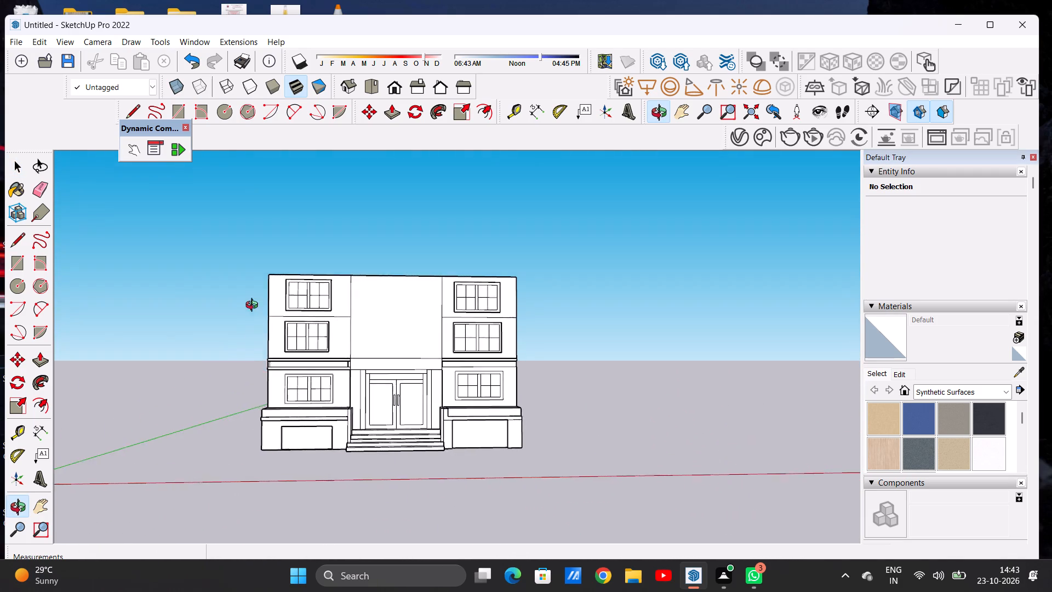
middle_click_drag(254, 306, 236, 332)
scroll(366, 366, "up", 7)
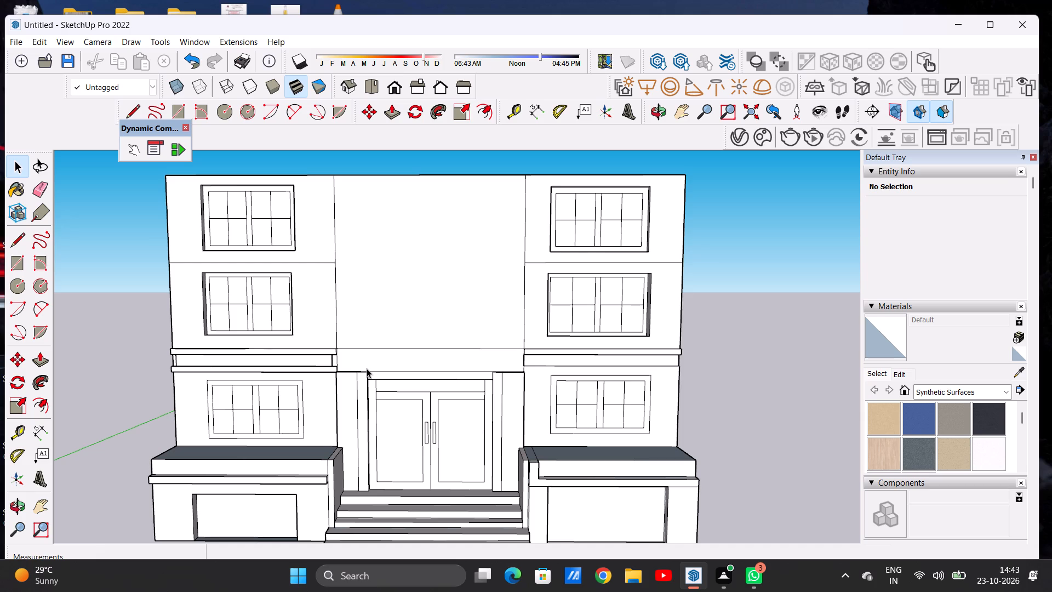
scroll(367, 368, "down", 3)
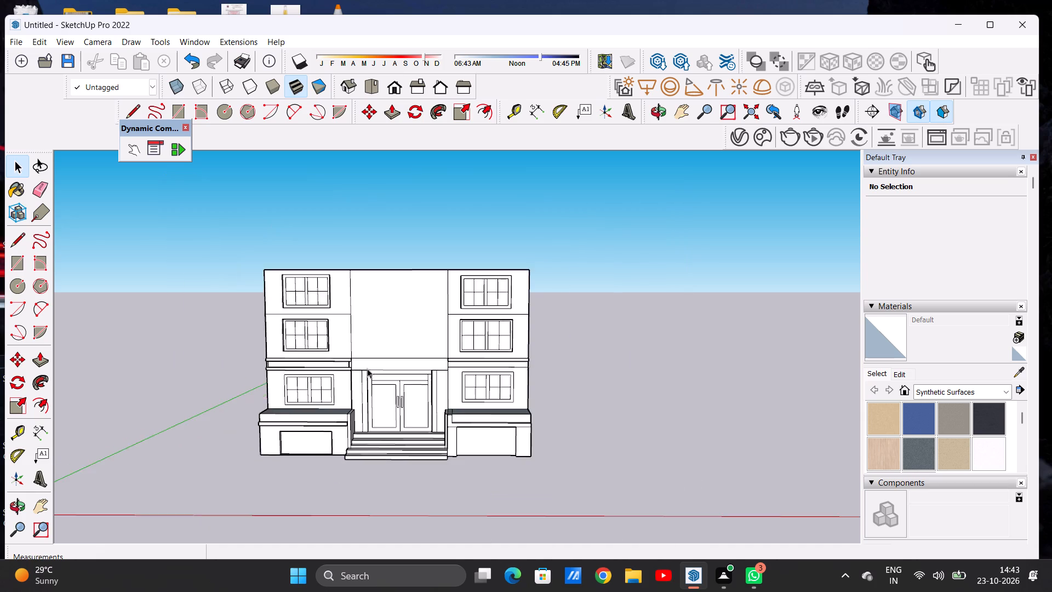
scroll(367, 368, "down", 6)
scroll(390, 356, "up", 1)
scroll(392, 356, "down", 3)
scroll(392, 328, "up", 8)
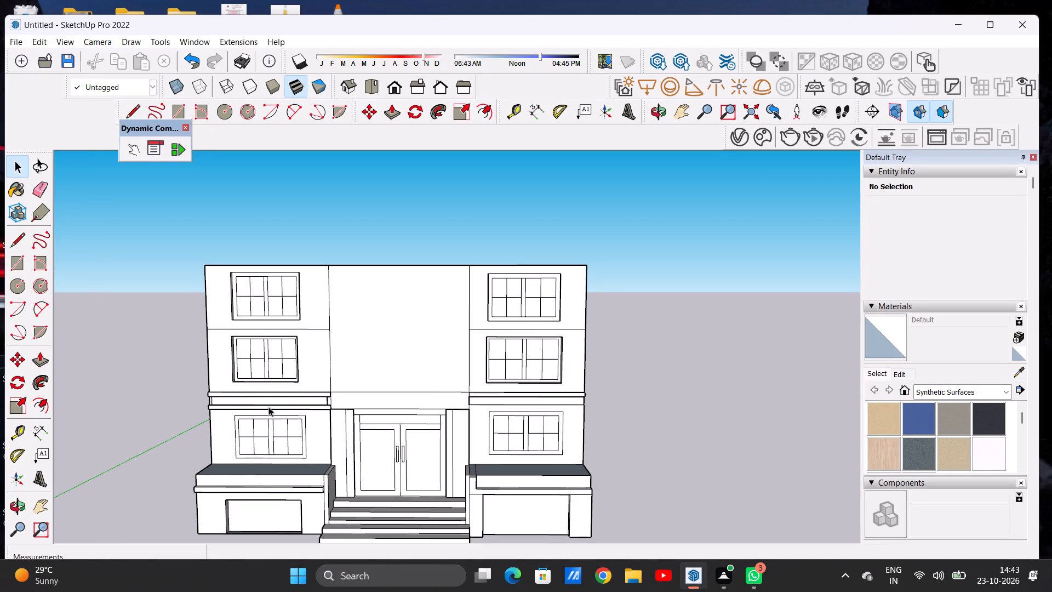
Push/Pull the roof face of the left wing up 7' to add a top storey.
middle_click_drag(335, 302, 293, 362)
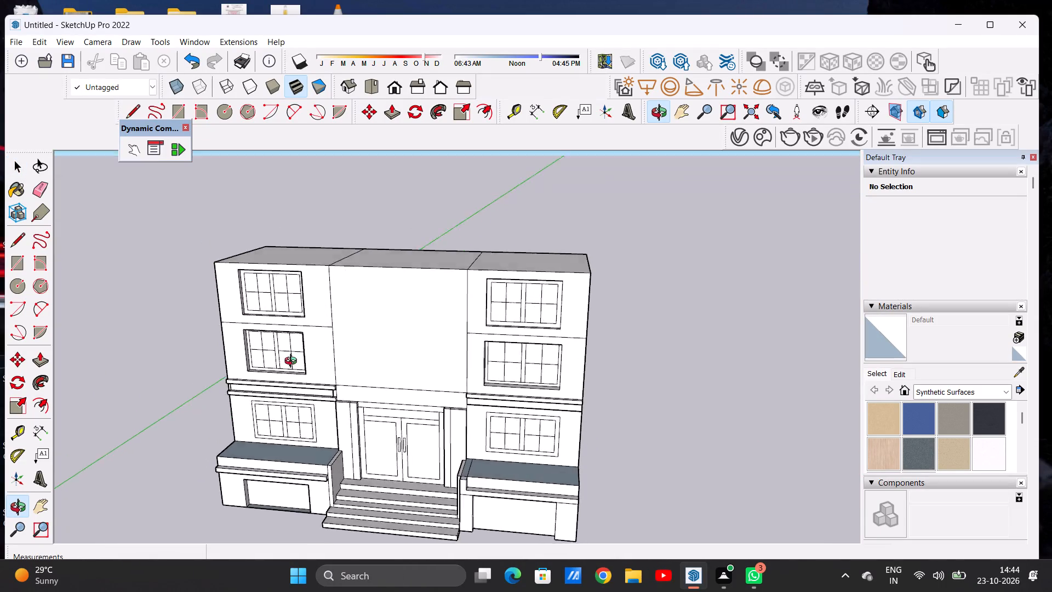
middle_click_drag(293, 362, 313, 422)
scroll(302, 289, "up", 6)
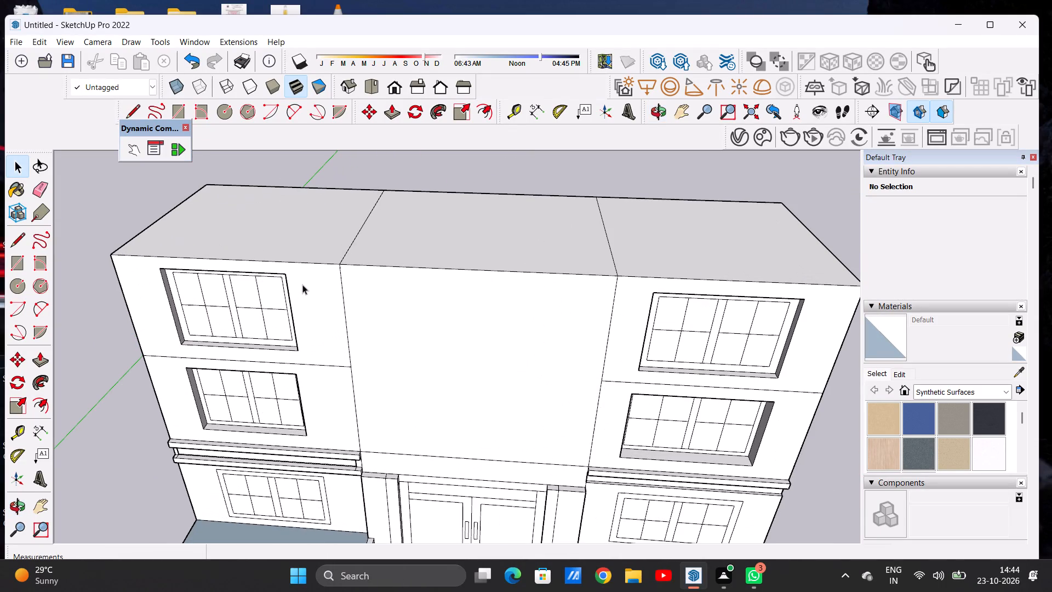
key("p")
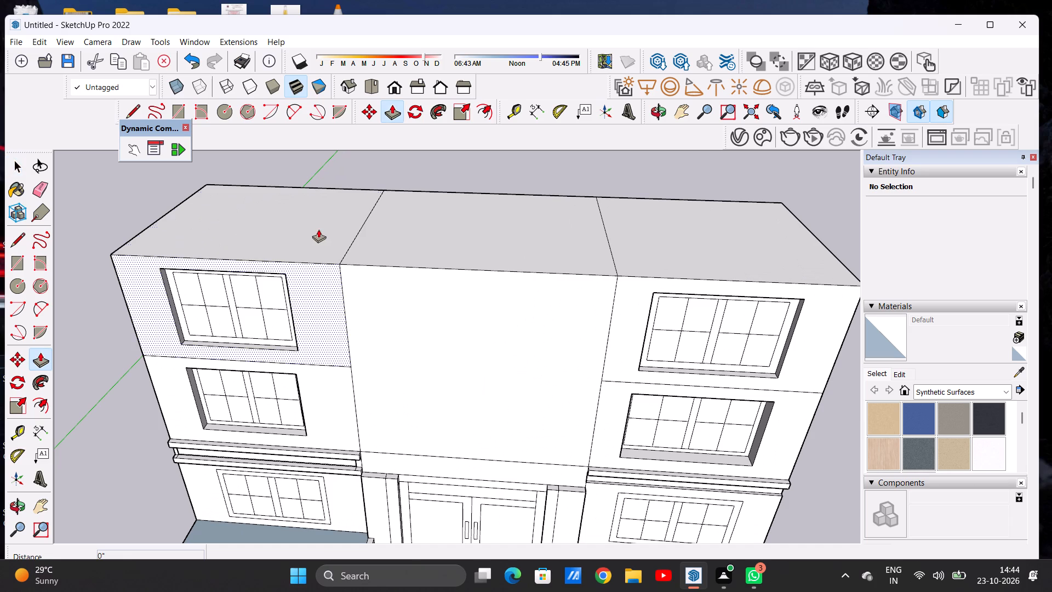
left_click(313, 234)
scroll(310, 231, "down", 2)
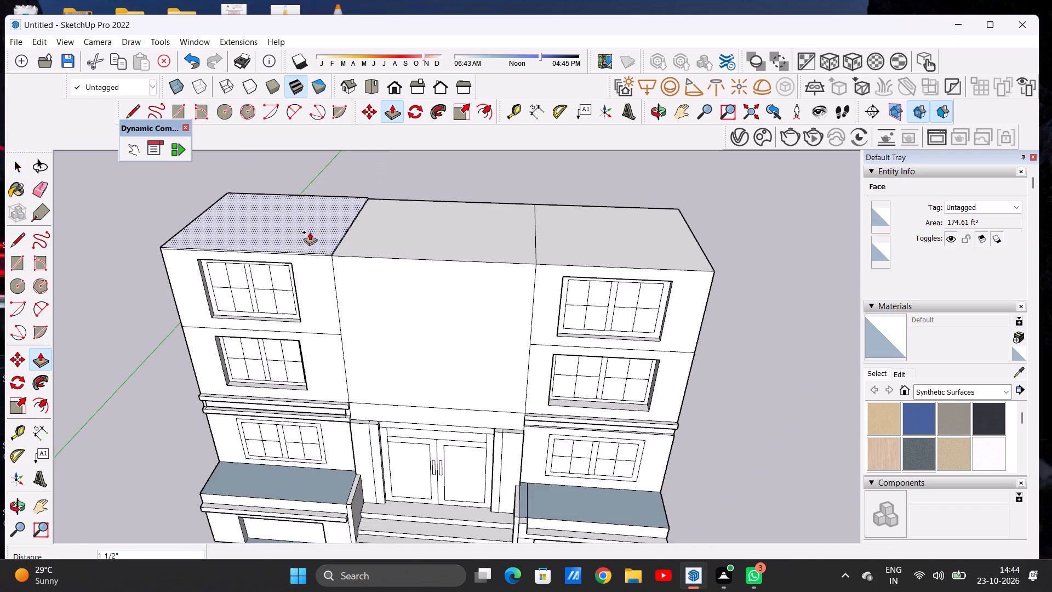
scroll(310, 232, "down", 9)
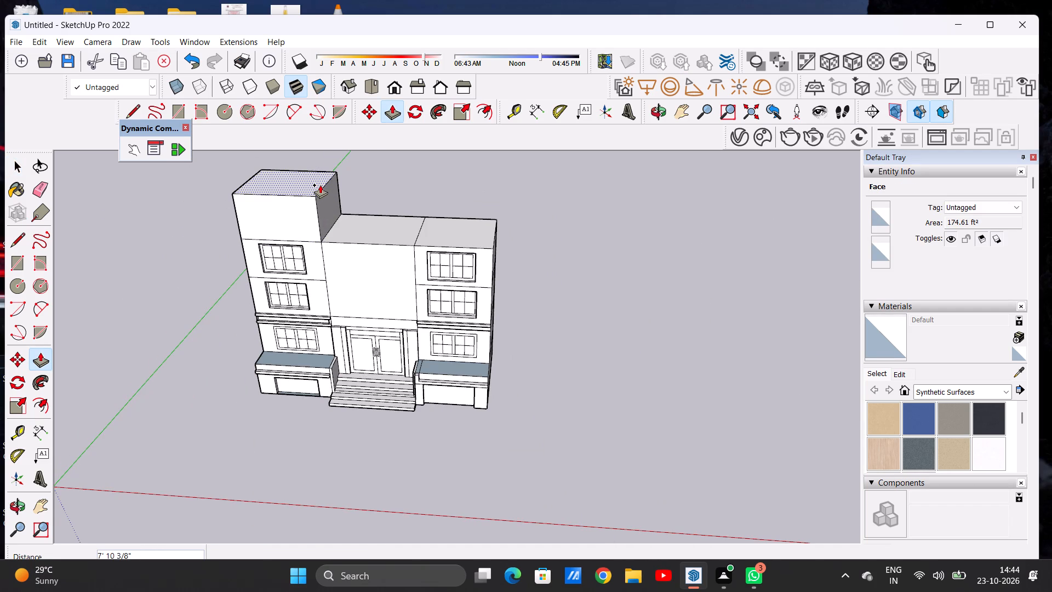
type("7'")
key("Return")
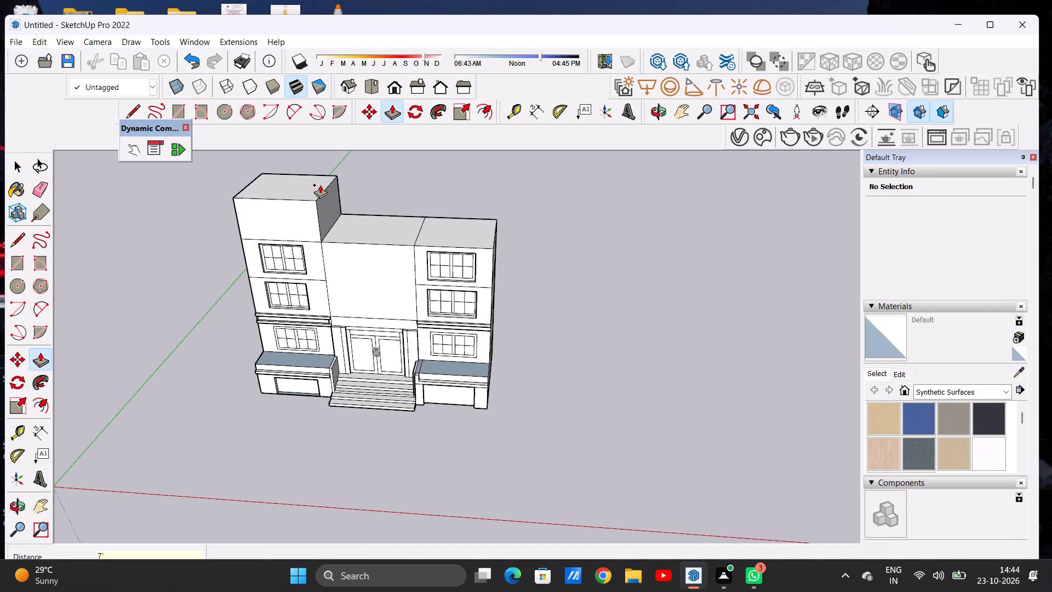
key("space")
Examine the raised left wing against the rest of the hotel from a distance, from the front and close up.
scroll(284, 251, "down", 6)
middle_click_drag(298, 261, 321, 221)
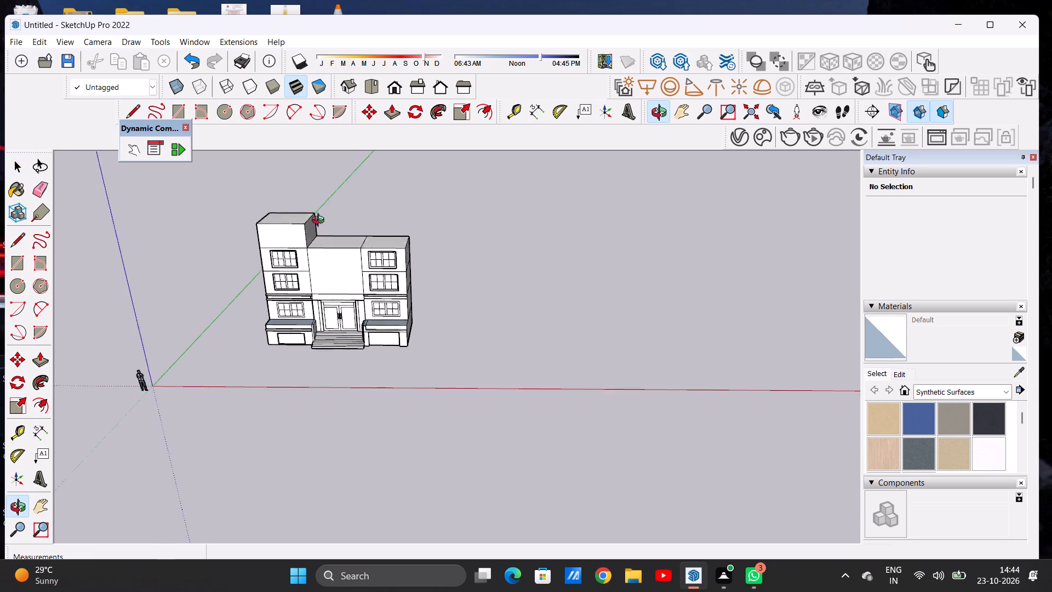
middle_click_drag(321, 221, 362, 155)
scroll(265, 233, "up", 2)
scroll(265, 233, "down", 1)
scroll(265, 233, "up", 1)
scroll(265, 234, "down", 1)
scroll(265, 234, "up", 10)
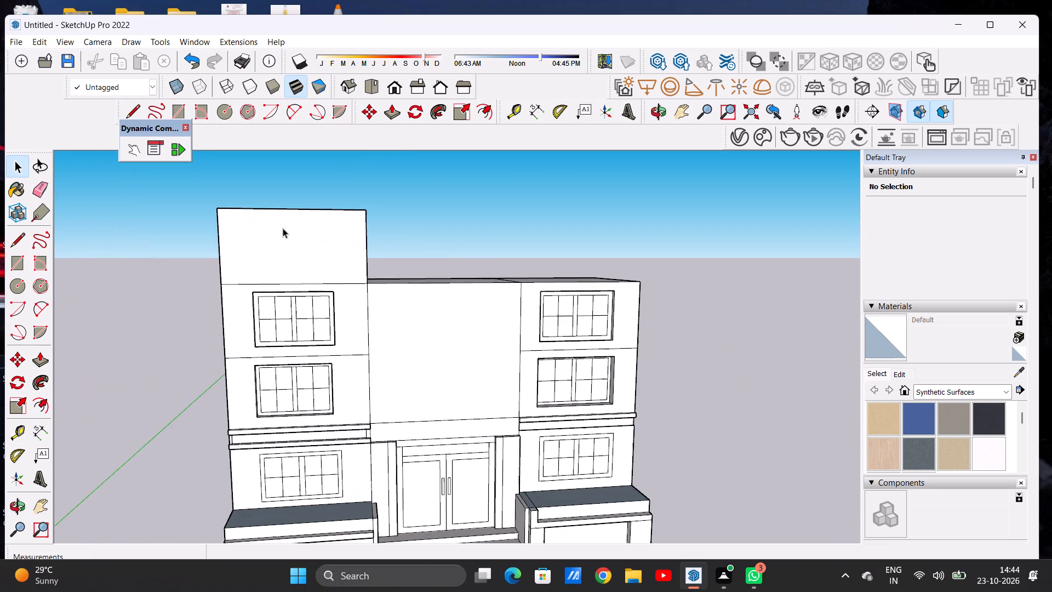
middle_click_drag(261, 240, 268, 221)
middle_click_drag(268, 223, 235, 226)
scroll(374, 319, "down", 6)
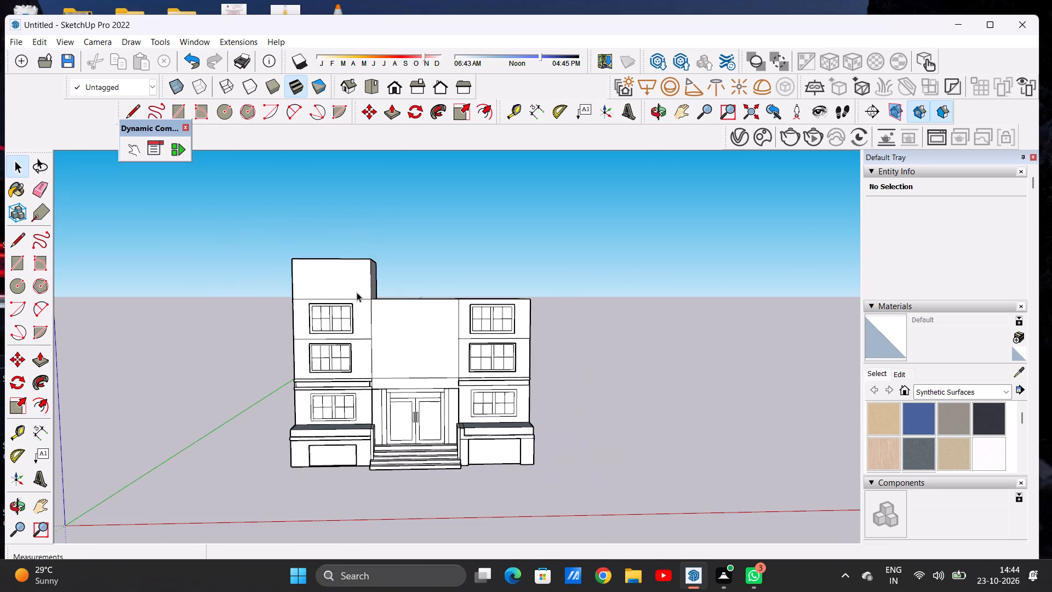
scroll(354, 283, "up", 9)
middle_click_drag(330, 287, 339, 283)
Draw a window rectangle about 7'2" by 5'4" on the front face of the left wing's new top storey.
left_click(393, 89)
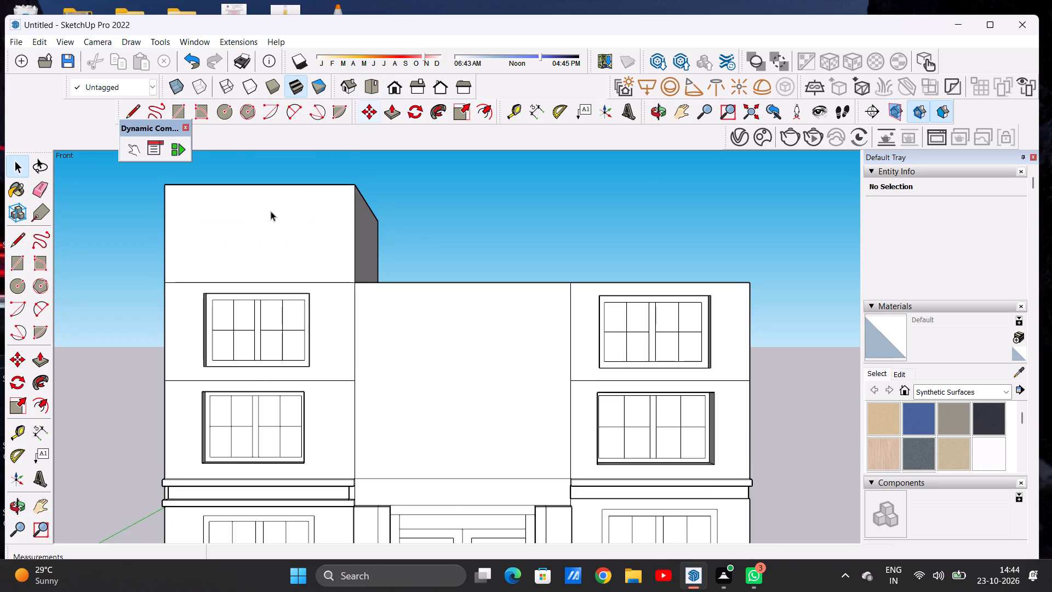
scroll(298, 291, "down", 4)
scroll(225, 217, "up", 6)
middle_click_drag(251, 252, 289, 260)
middle_click_drag(300, 265, 295, 272)
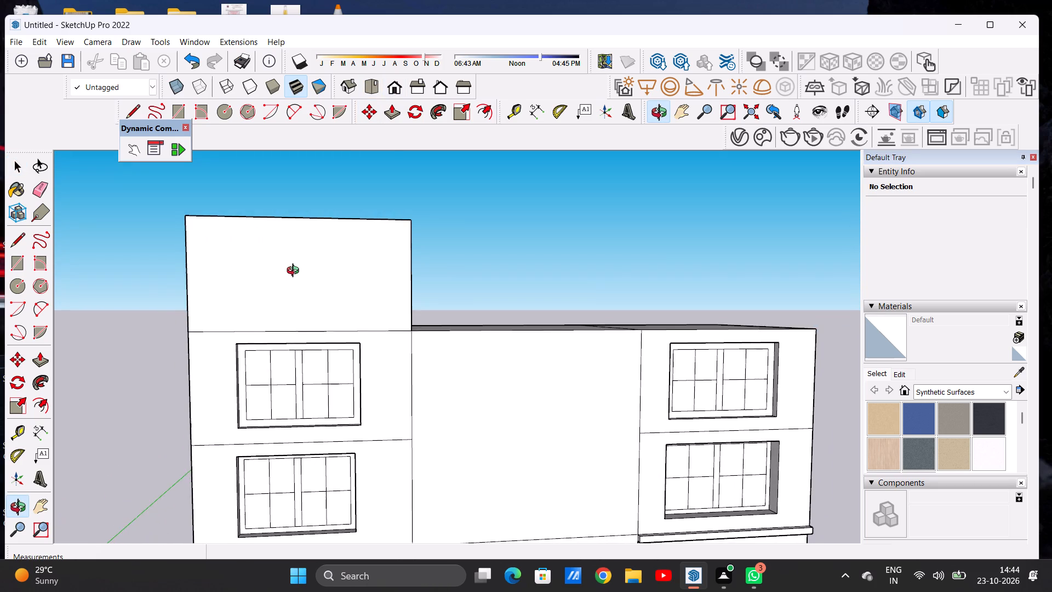
middle_click_drag(295, 272, 283, 255)
scroll(290, 256, "up", 1)
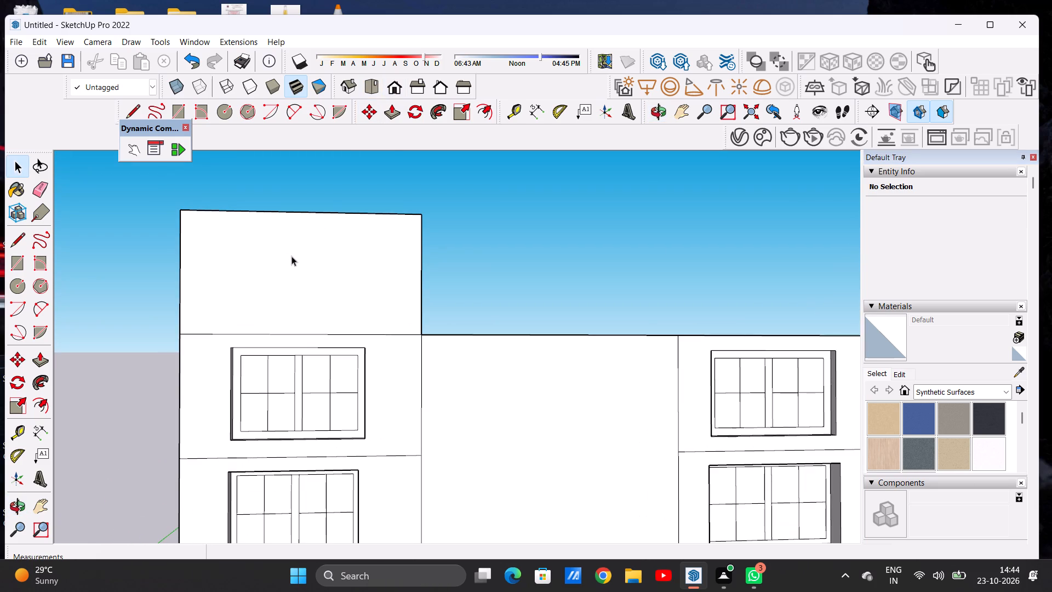
key("r")
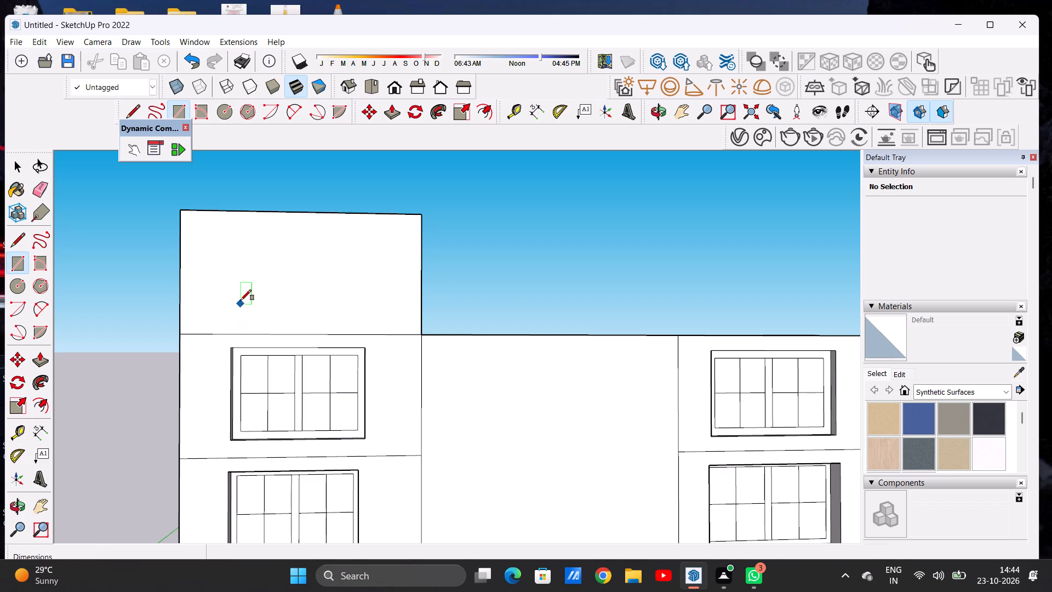
left_click(226, 226)
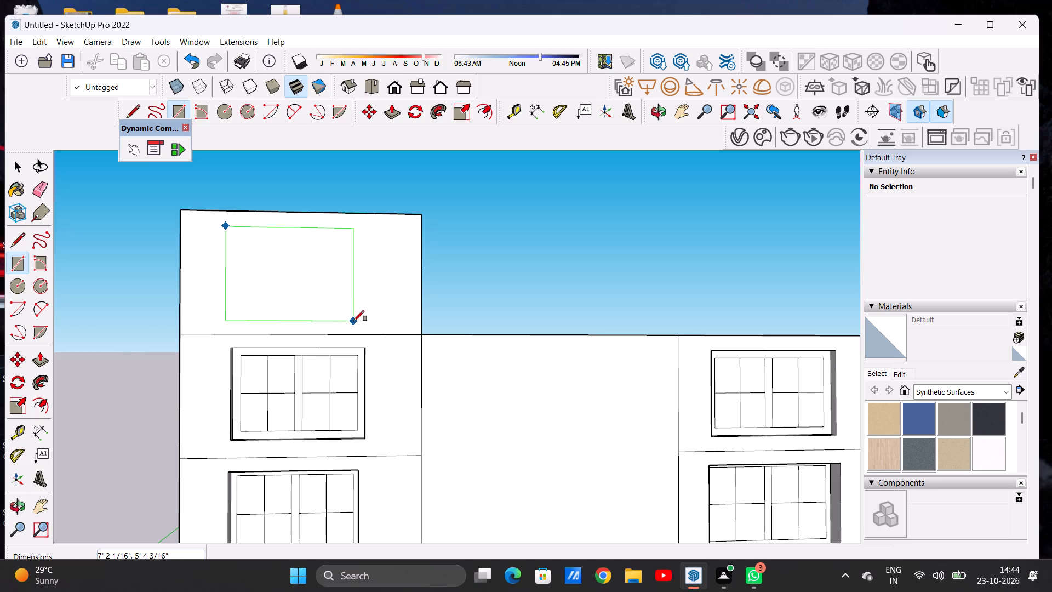
left_click(353, 321)
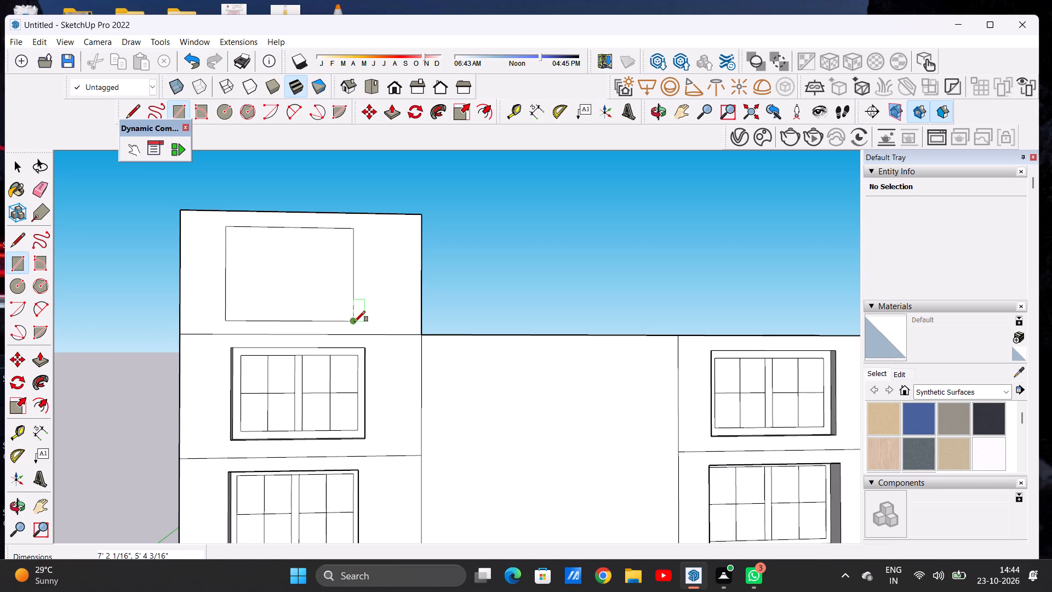
key("space")
Move the top-storey window rectangle about 7" sideways toward the central bay, aligning it with the windows below.
triple_click(335, 305)
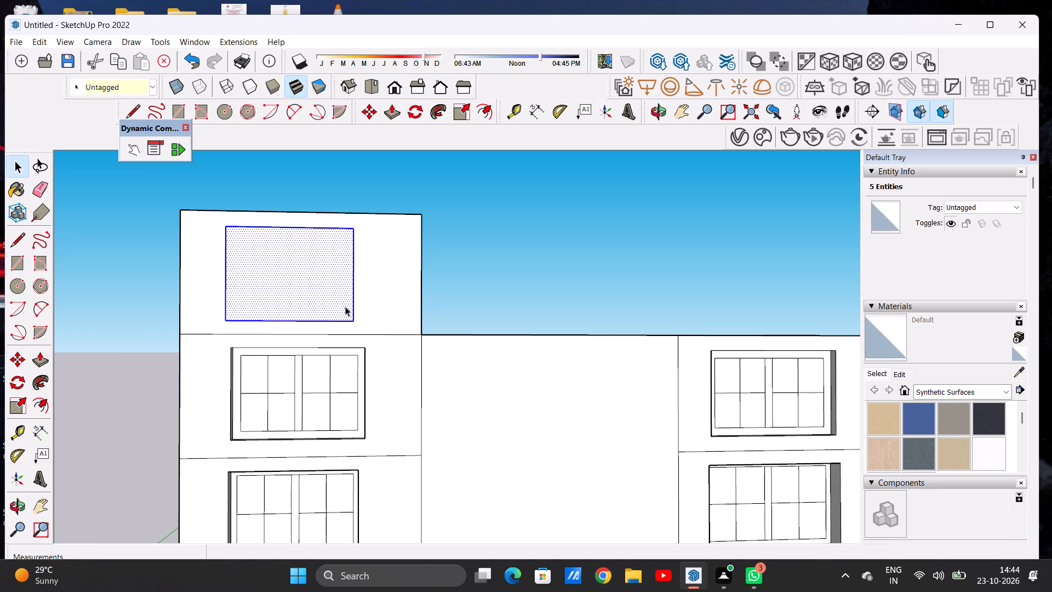
key("m")
left_click(353, 322)
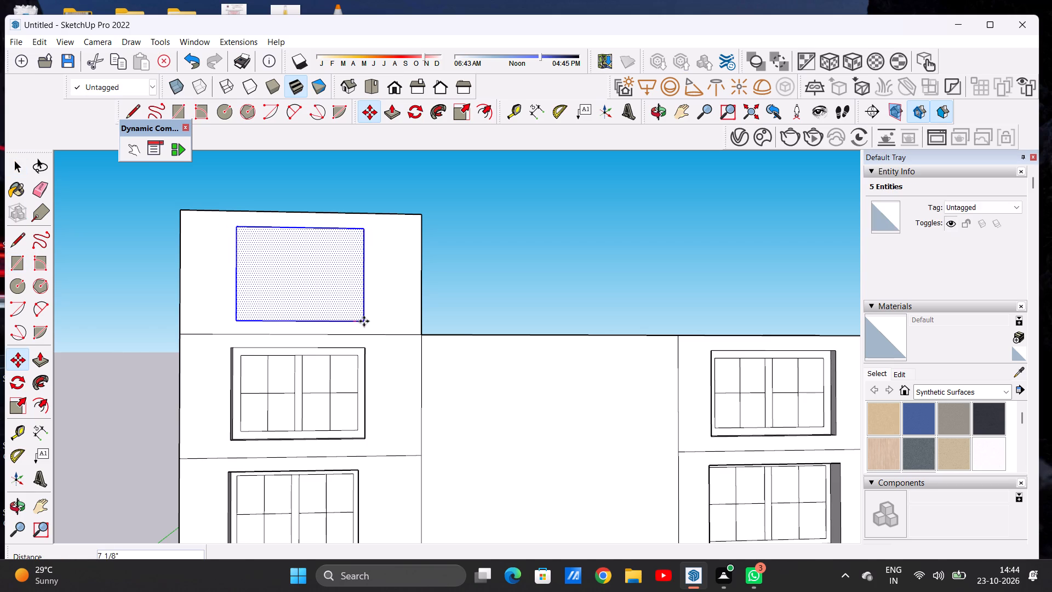
left_click(363, 321)
key("space")
left_click(481, 248)
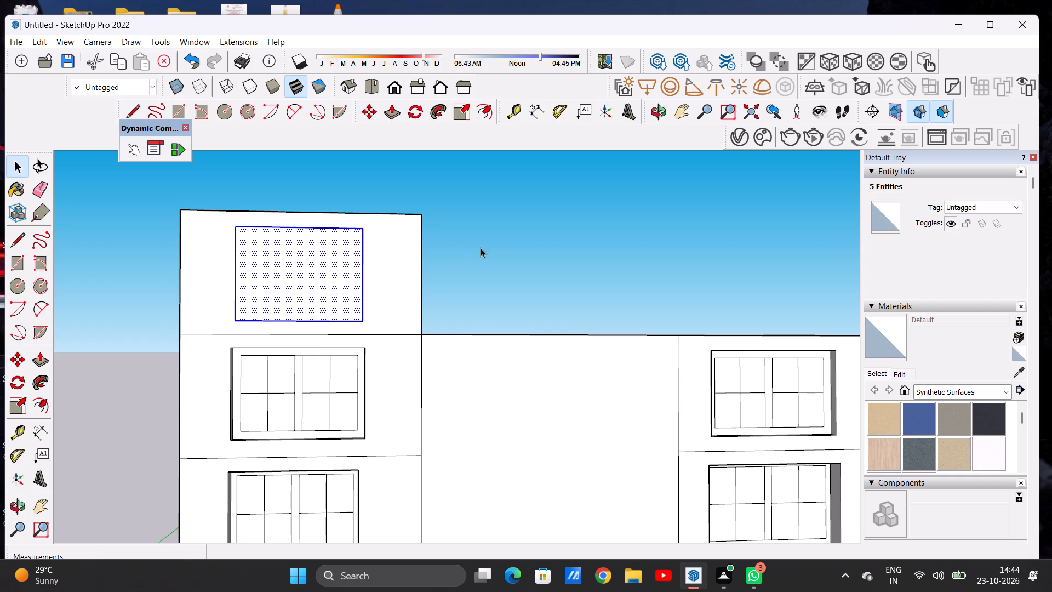
Push the top-storey window face about 4 3/4" into the left wing's wall to form a recess.
scroll(344, 267, "up", 2)
scroll(270, 357, "down", 6)
scroll(315, 285, "up", 2)
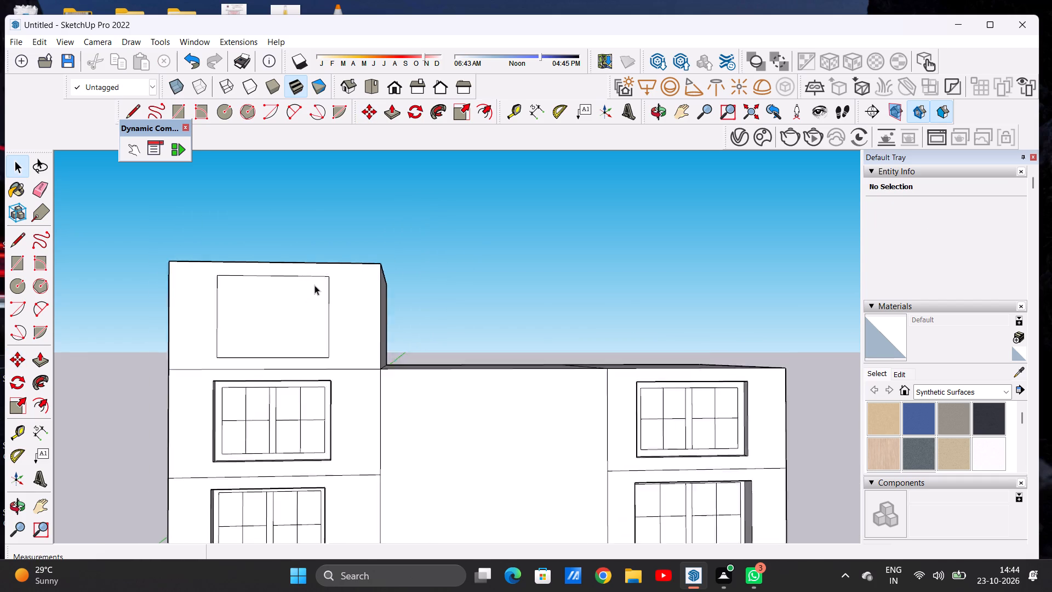
scroll(315, 285, "up", 5)
key("p")
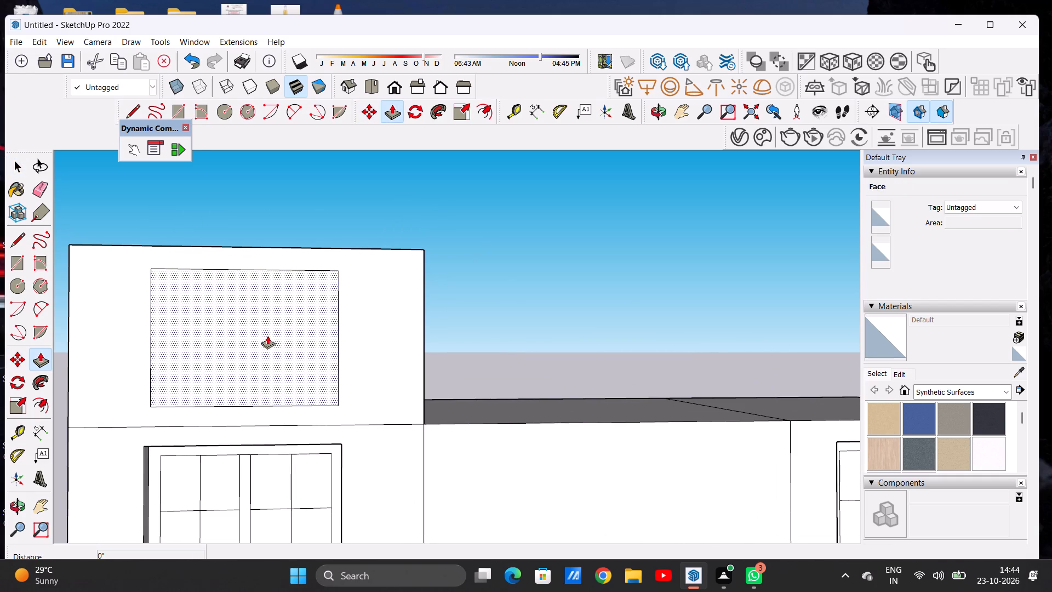
left_click(267, 335)
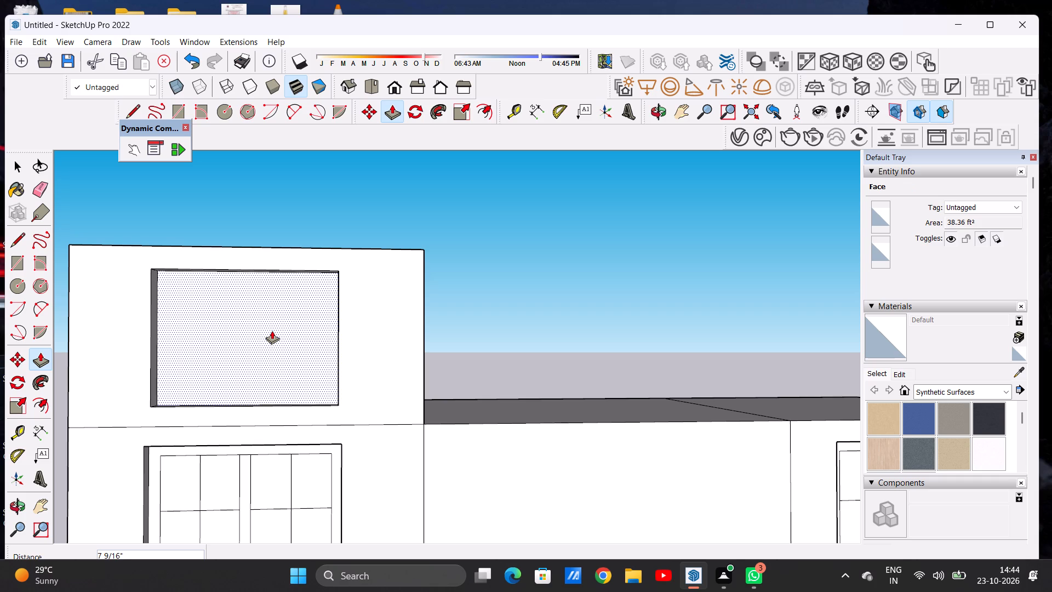
left_click(270, 332)
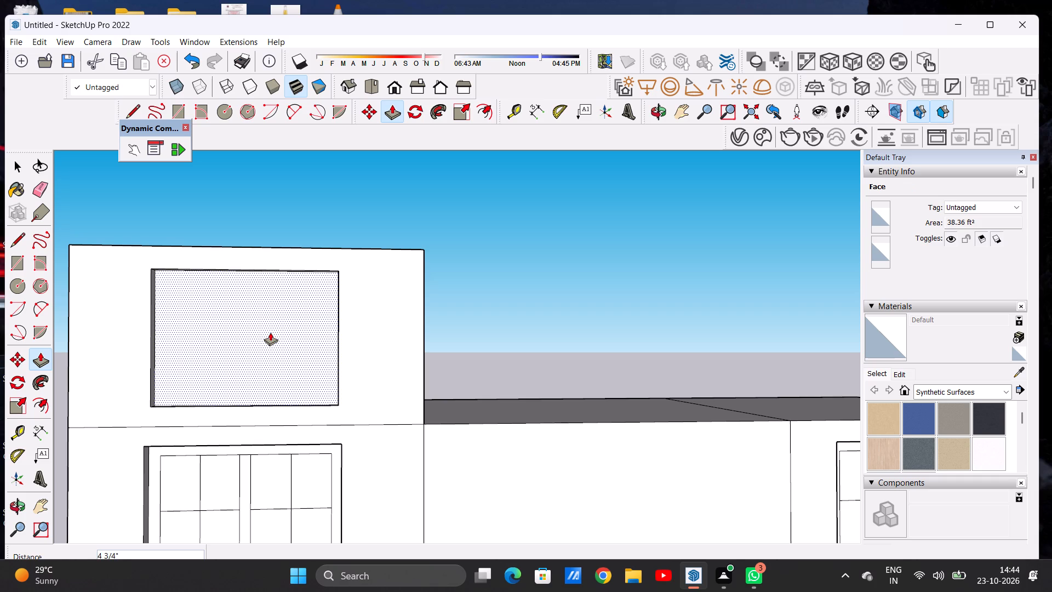
key("space")
Offset the recessed window face's outline inward about 4" to form the window frame.
middle_click_drag(285, 333, 283, 366)
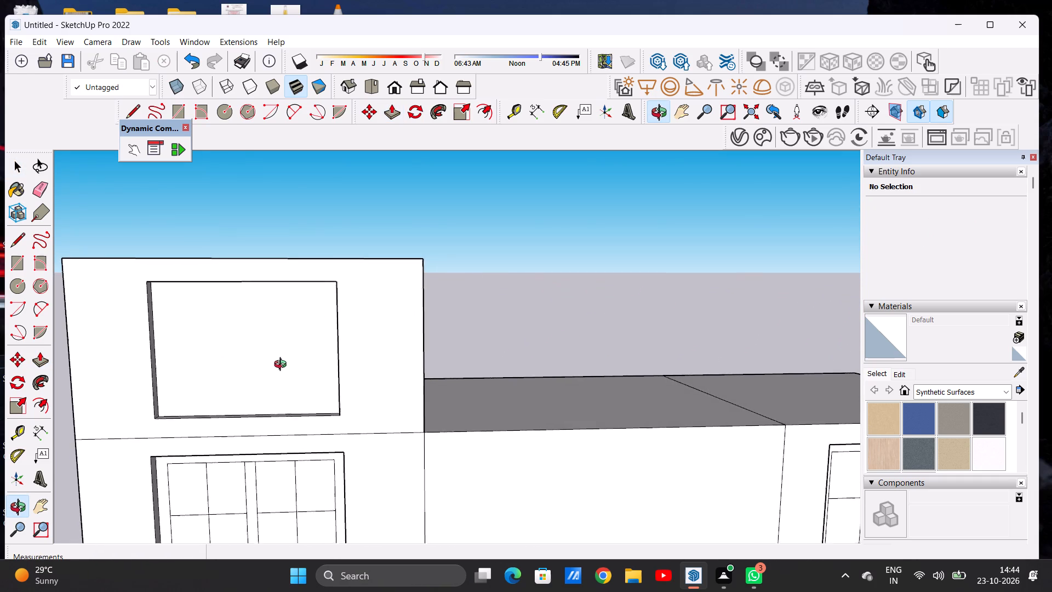
middle_click_drag(283, 366, 279, 364)
scroll(347, 332, "down", 7)
scroll(305, 369, "up", 8)
type("OF")
left_click(281, 246)
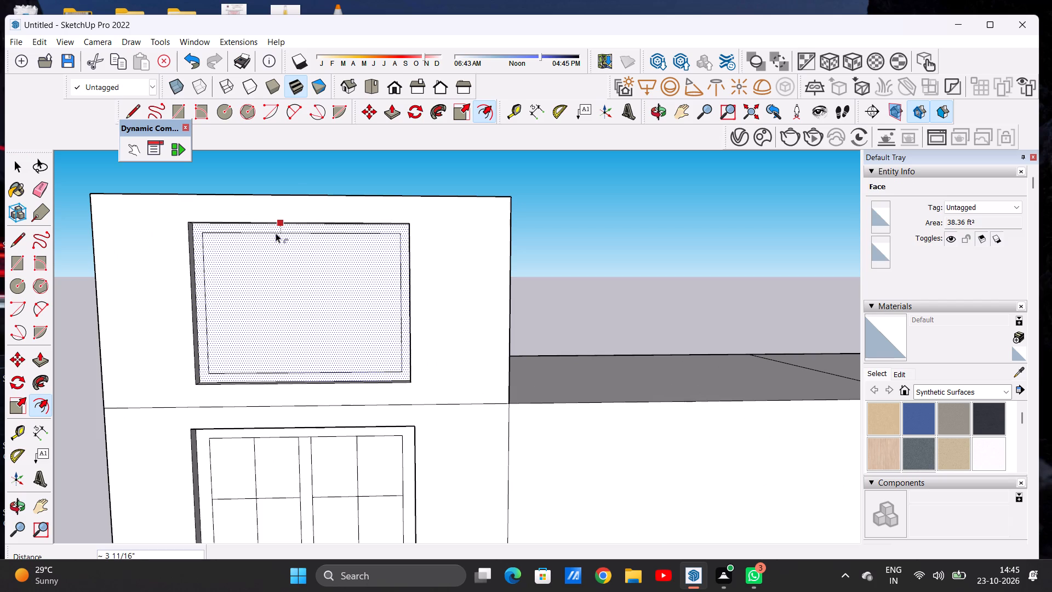
left_click(277, 234)
key("space")
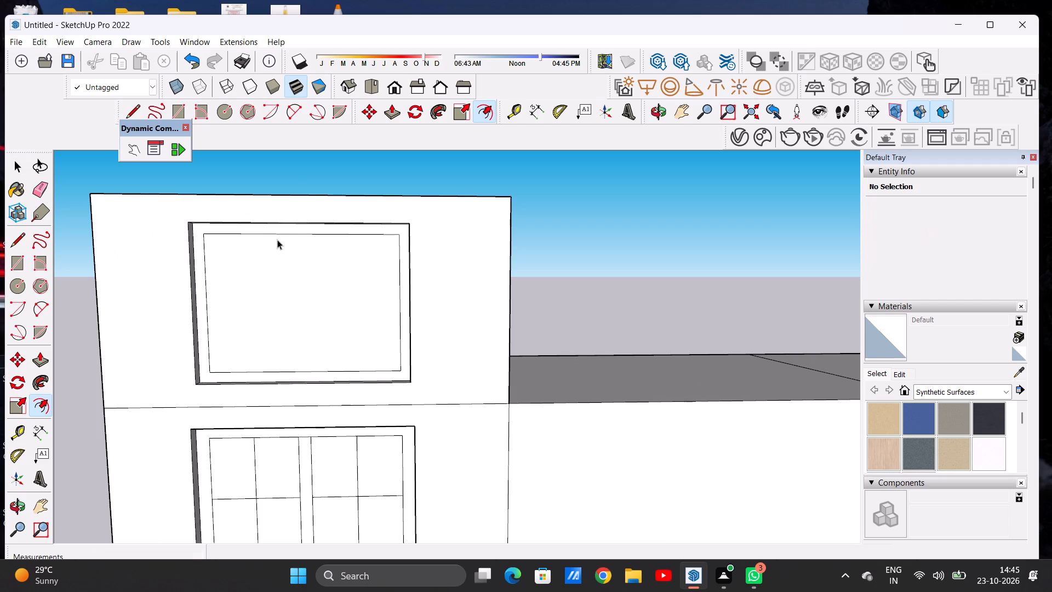
Draw two closely spaced vertical lines down the middle of the framed top-storey window to form the central mullion.
key("l")
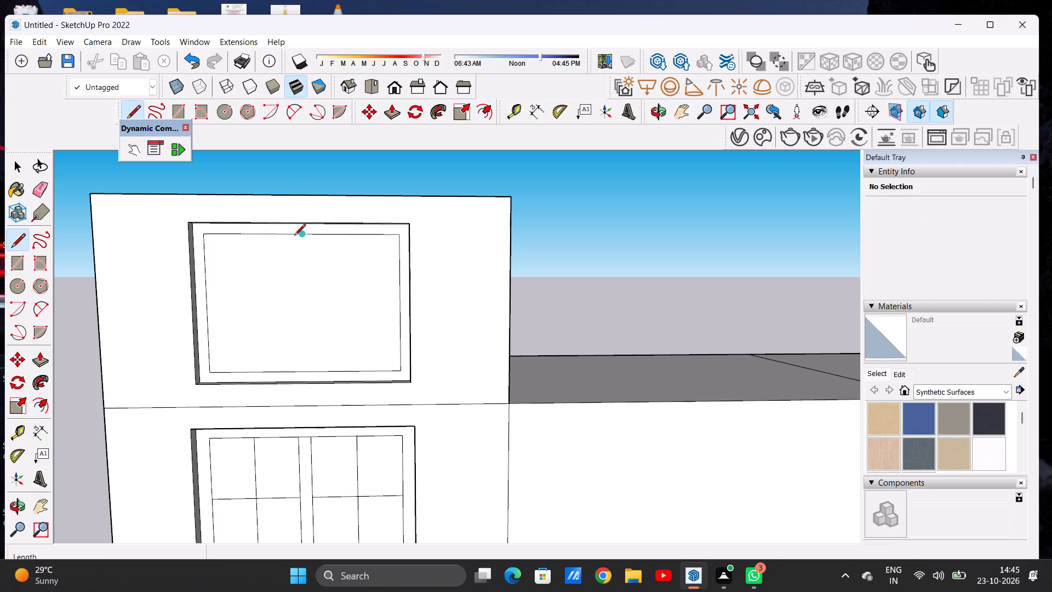
left_click(293, 236)
left_click(298, 371)
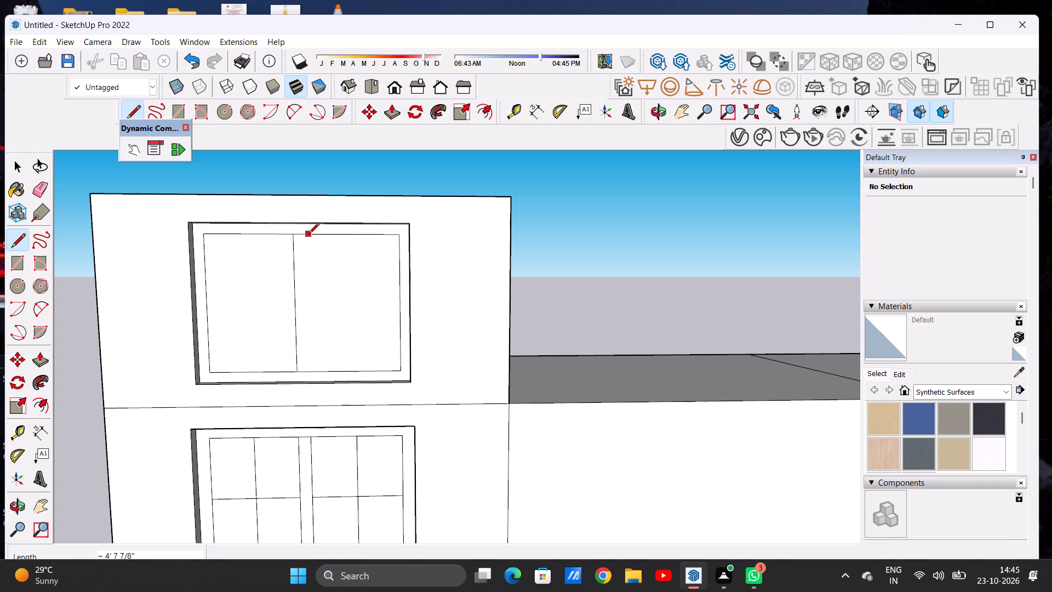
left_click(308, 235)
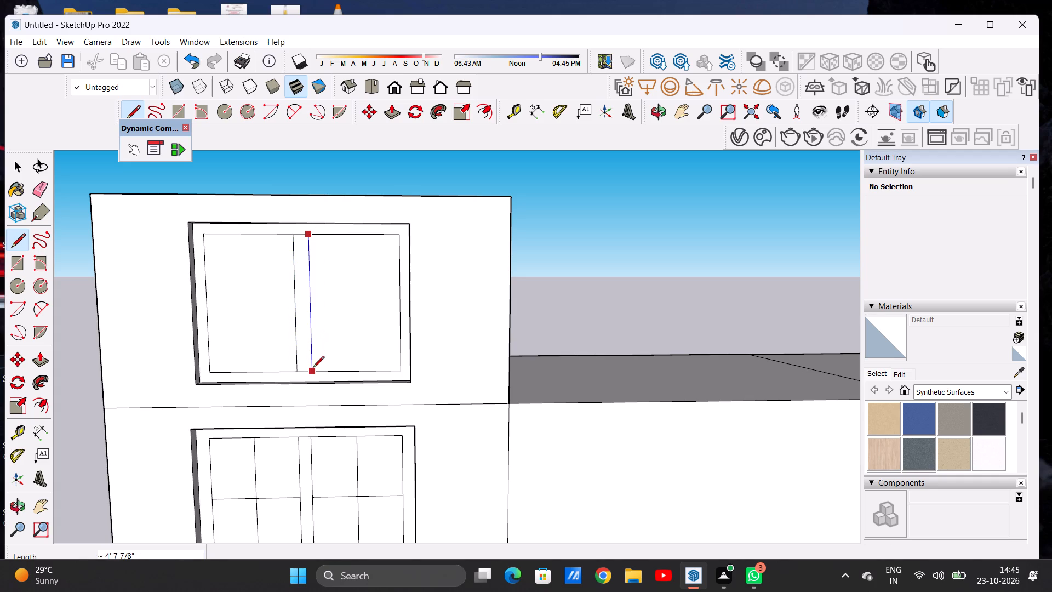
left_click(312, 368)
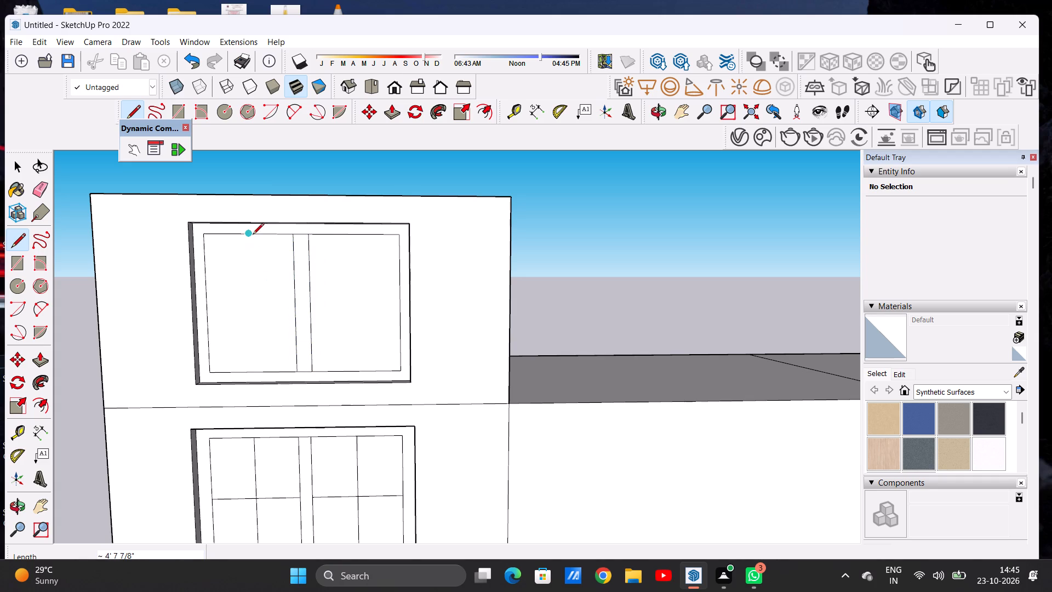
Divide each half of the top-storey window into four panes with a vertical and a horizontal line through its midpoints.
left_click(253, 235)
left_click(248, 367)
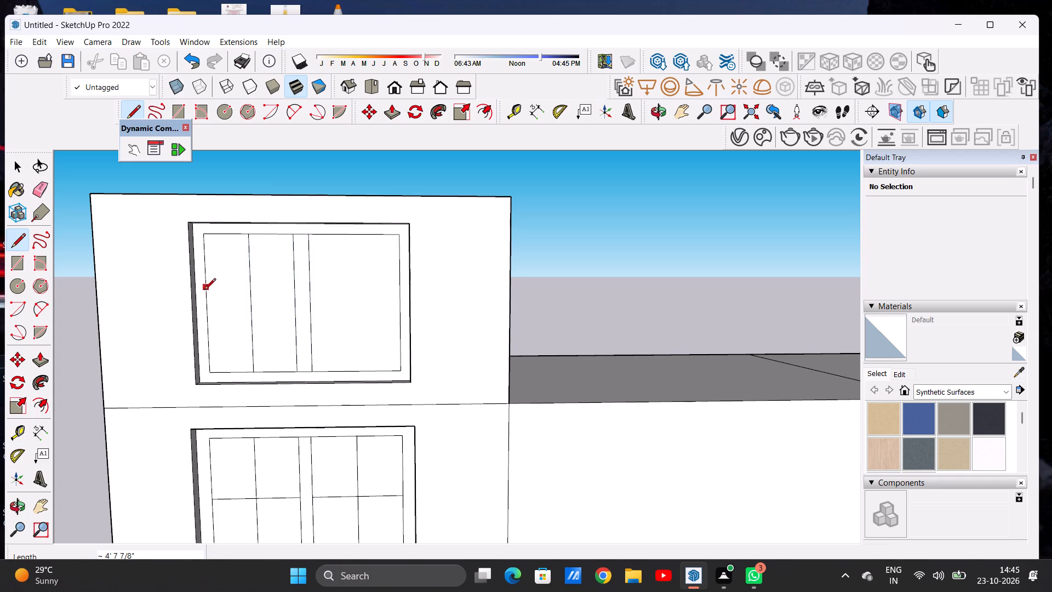
left_click(207, 304)
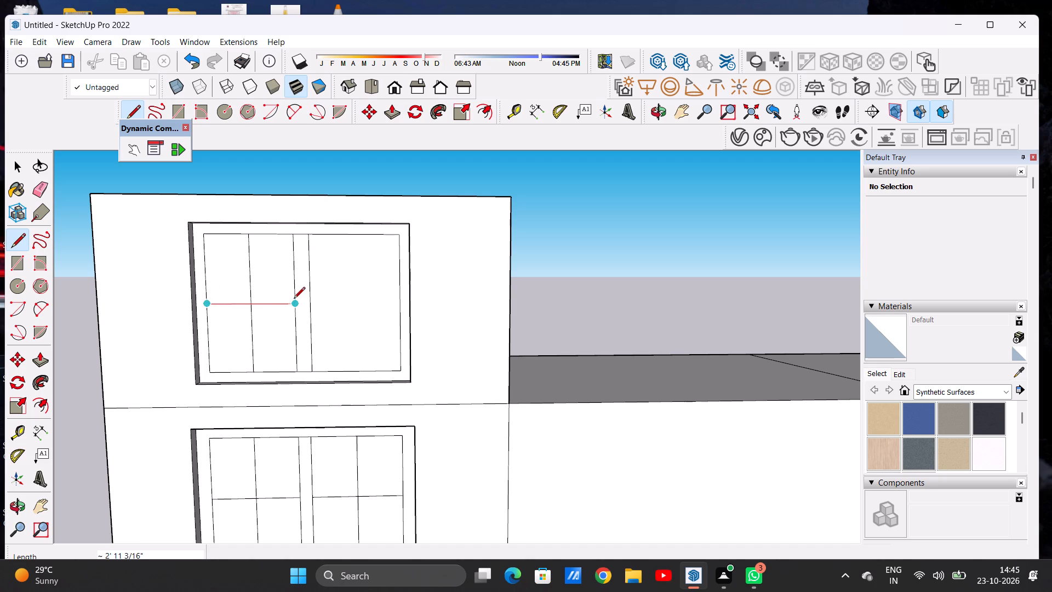
left_click(294, 299)
left_click(357, 236)
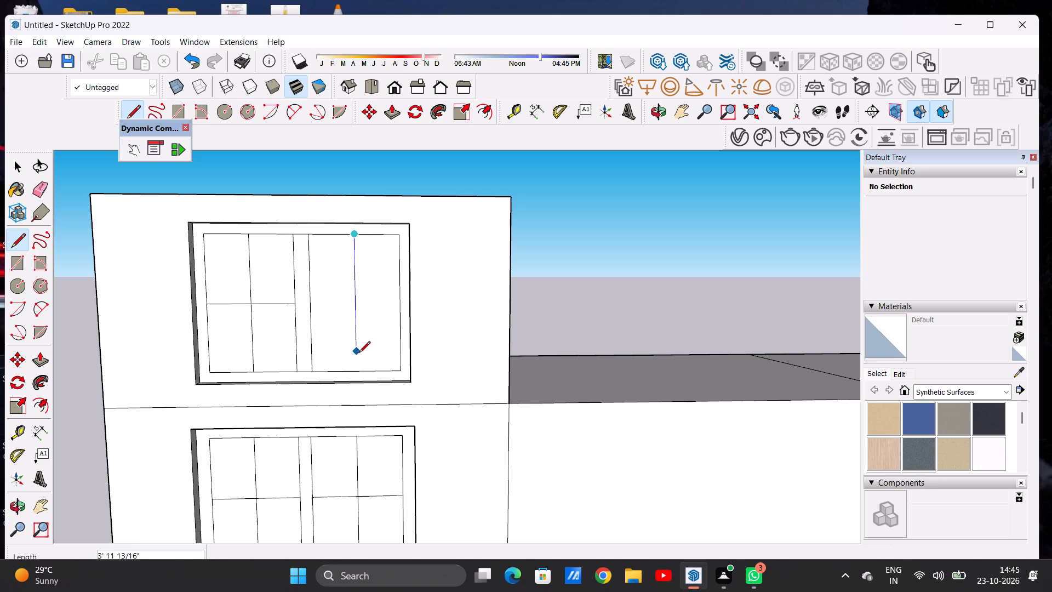
left_click(360, 368)
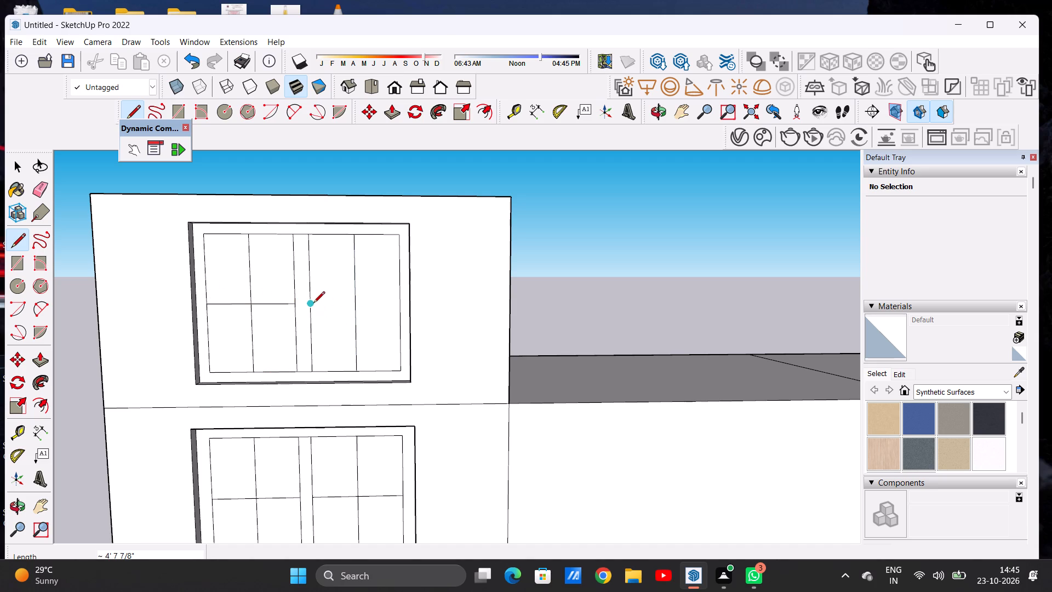
left_click(313, 304)
left_click(400, 305)
Push/Pull the roofs of the central bay and the right wing up 7' to align with the left wing's top.
key("space")
scroll(347, 278, "down", 16)
scroll(302, 297, "down", 1)
scroll(302, 297, "up", 1)
scroll(302, 297, "down", 3)
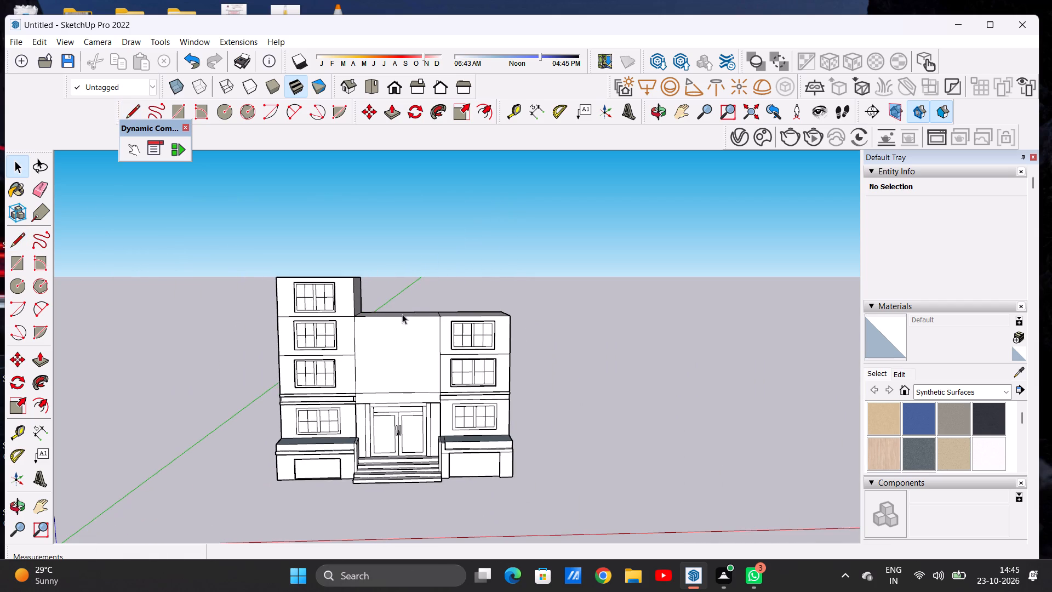
scroll(429, 305, "down", 1)
scroll(428, 301, "up", 5)
scroll(350, 298, "up", 3)
middle_click_drag(387, 287, 384, 350)
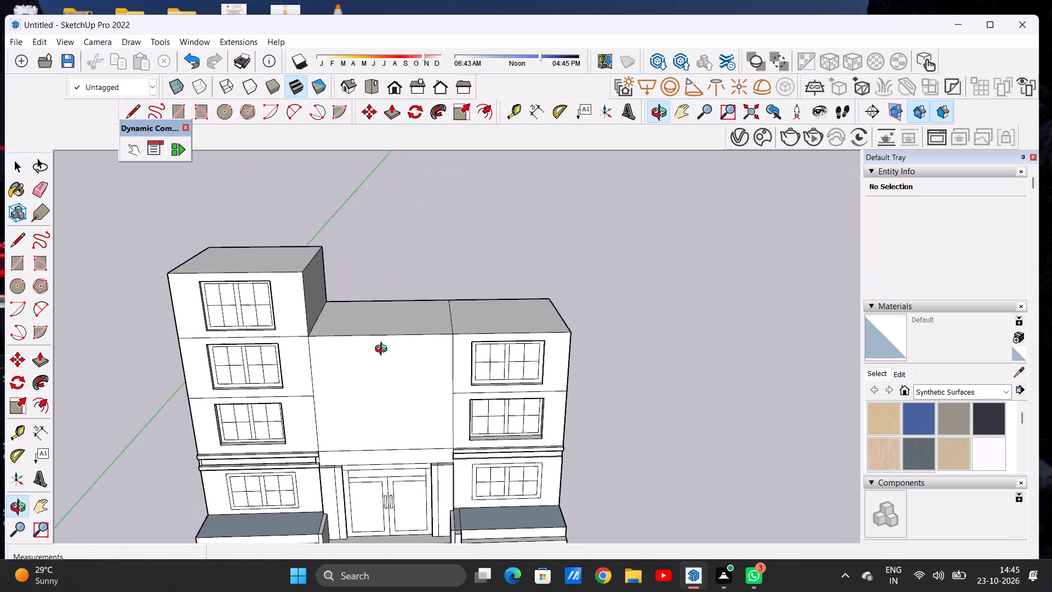
middle_click_drag(384, 350, 375, 355)
key("p")
scroll(357, 308, "up", 3)
left_click(355, 319)
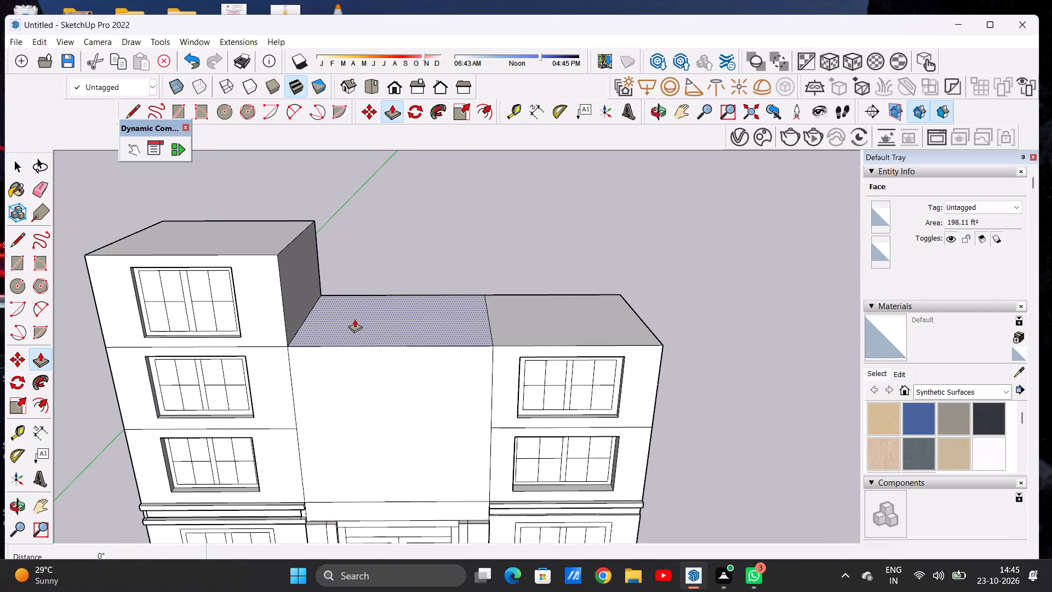
left_click(276, 255)
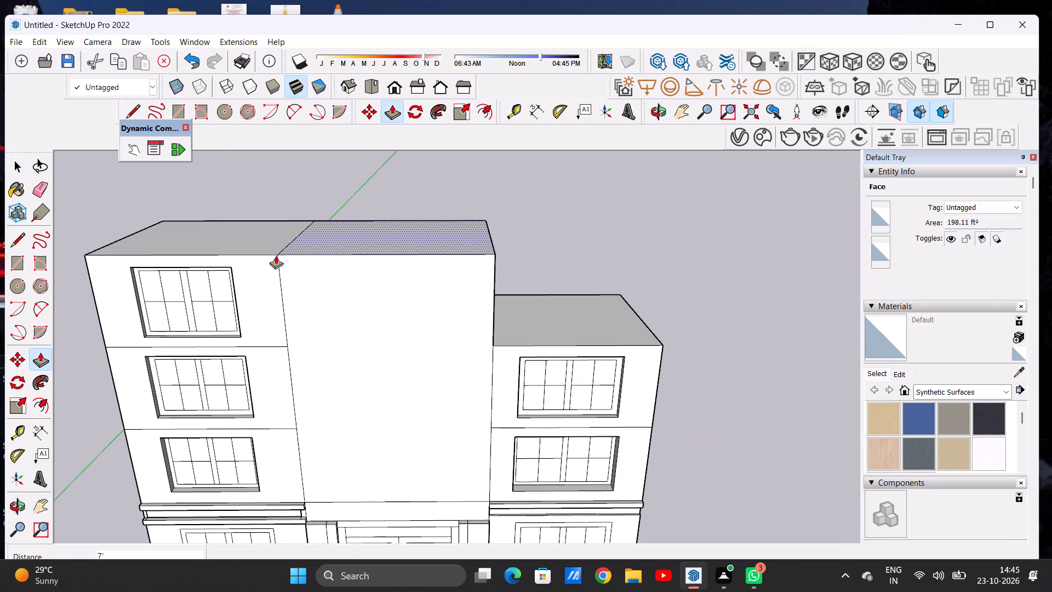
left_click(552, 319)
left_click(493, 260)
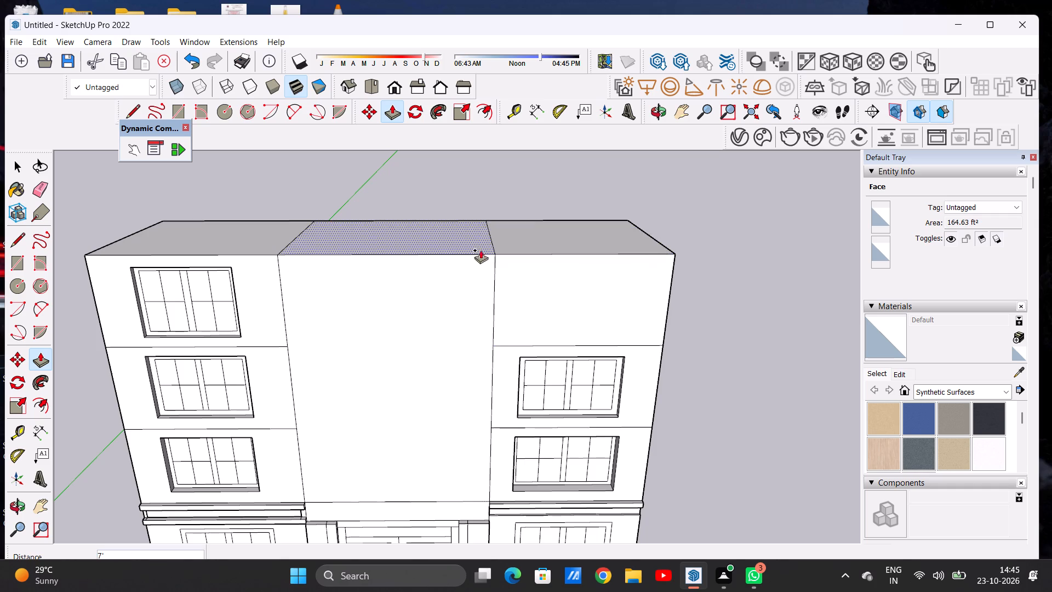
key("space")
Draw a window rectangle about 8' by 5' 4" on the right wing's top storey, above the existing windows.
scroll(362, 297, "down", 1)
scroll(369, 303, "up", 1)
scroll(373, 305, "down", 6)
middle_click_drag(399, 360, 403, 300)
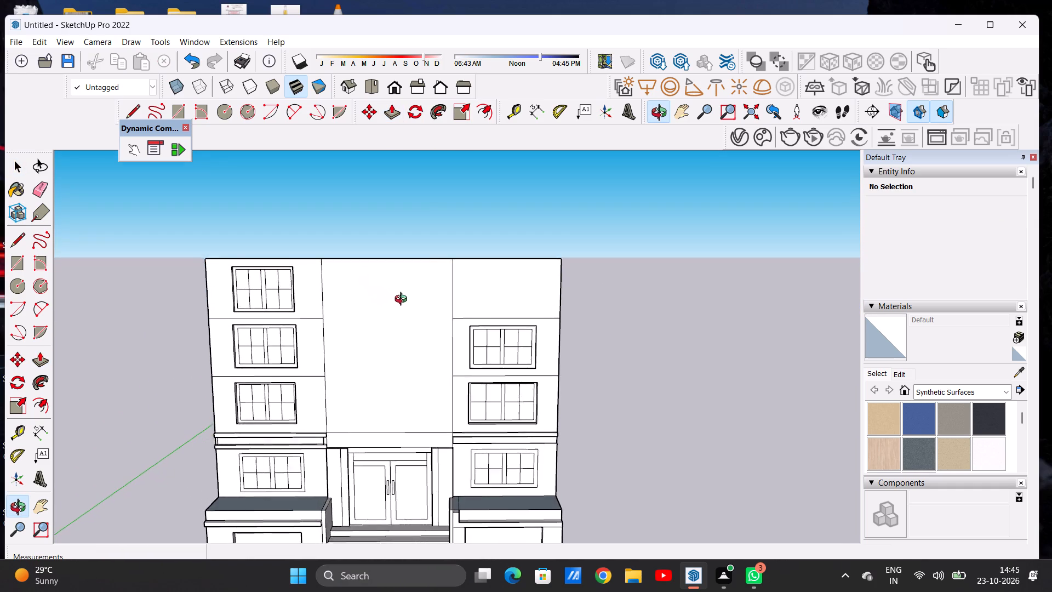
middle_click_drag(403, 300, 409, 296)
scroll(342, 334, "down", 6)
scroll(436, 306, "down", 1)
scroll(436, 306, "up", 6)
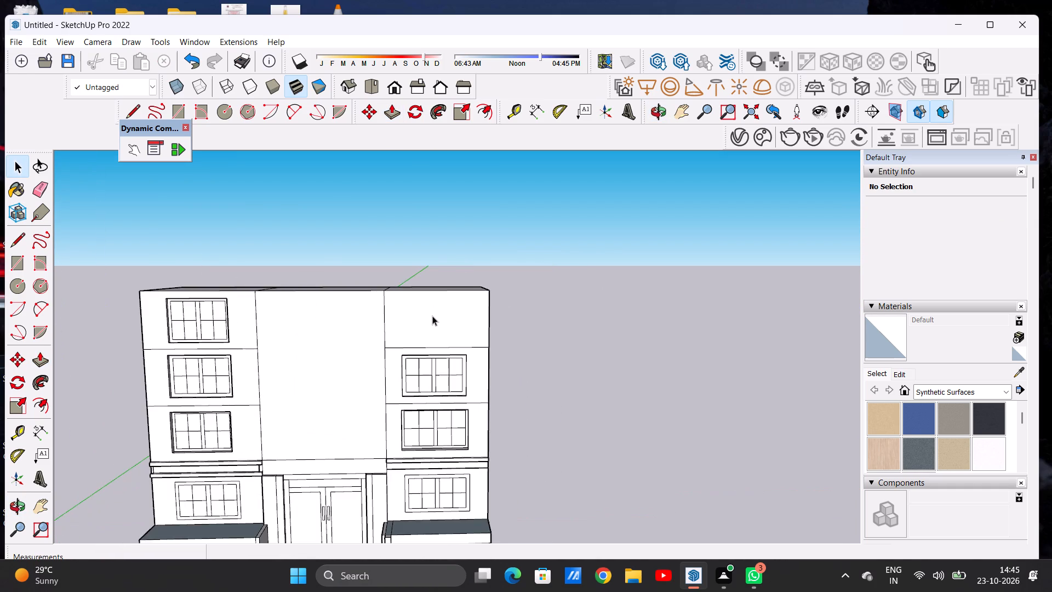
scroll(432, 316, "up", 4)
key("r")
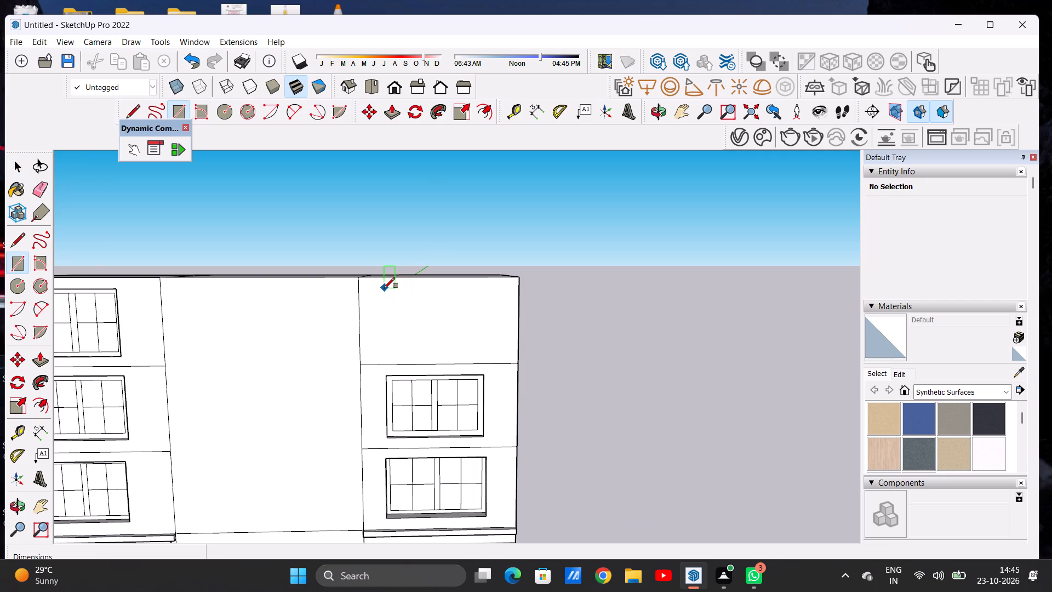
left_click(384, 288)
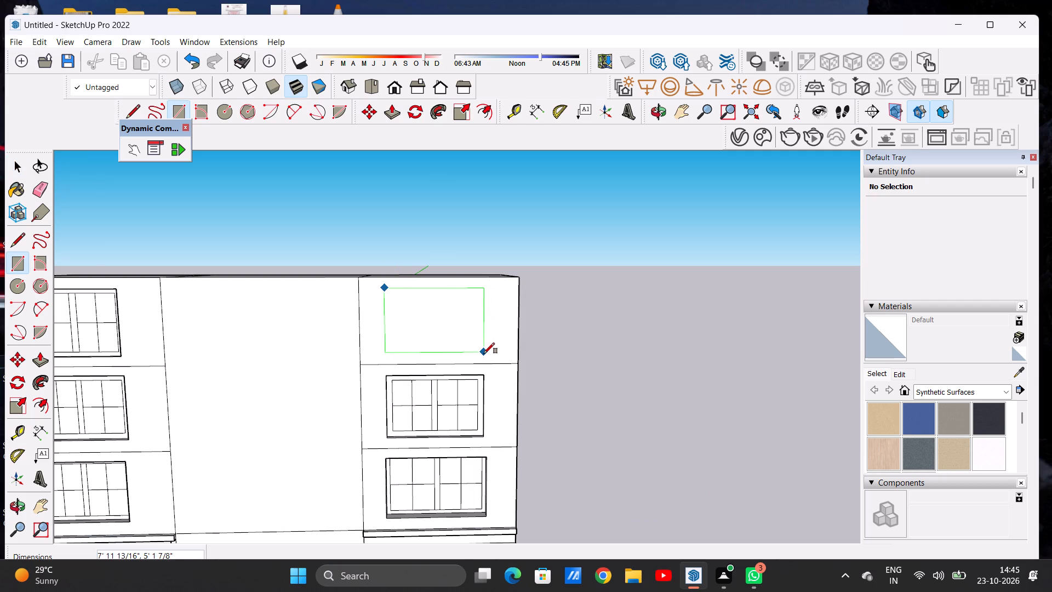
left_click(485, 355)
key("space")
Push the right wing's top-storey window face slightly into the wall to form a recess.
scroll(451, 323, "up", 6)
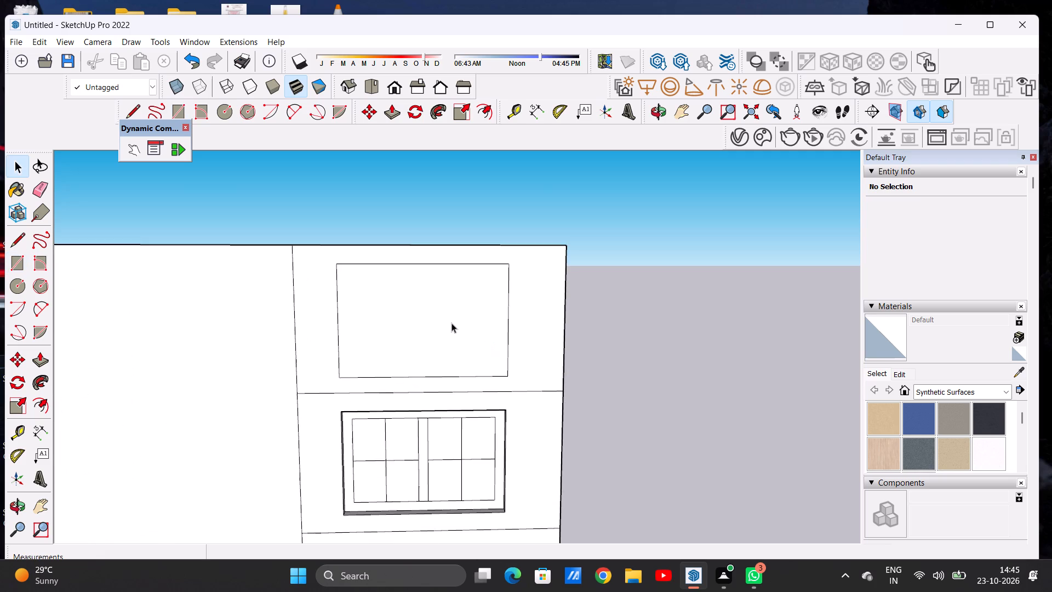
middle_click_drag(450, 329, 433, 316)
scroll(434, 307, "up", 1)
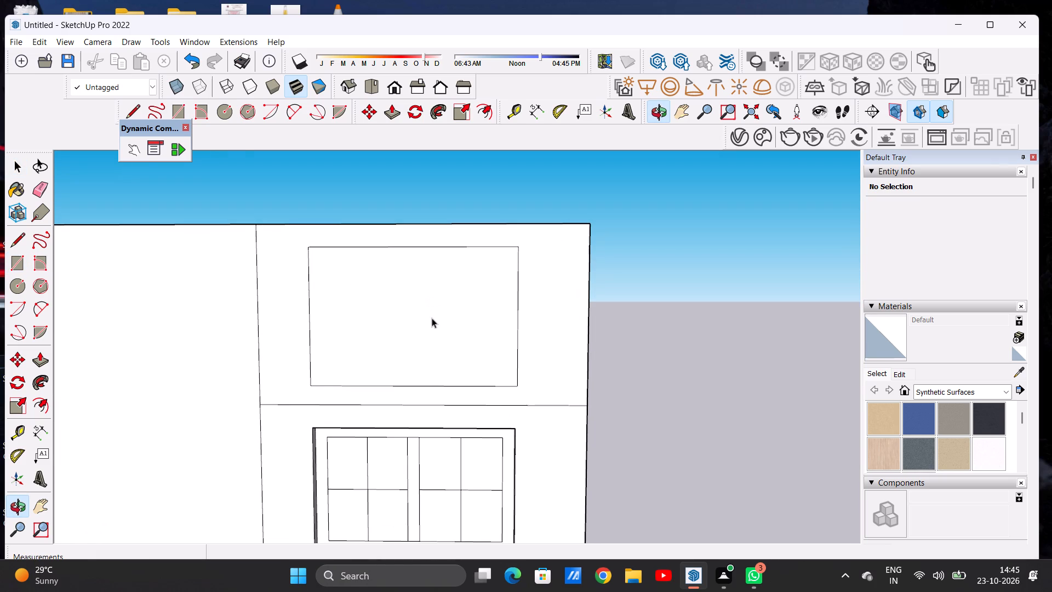
key("p")
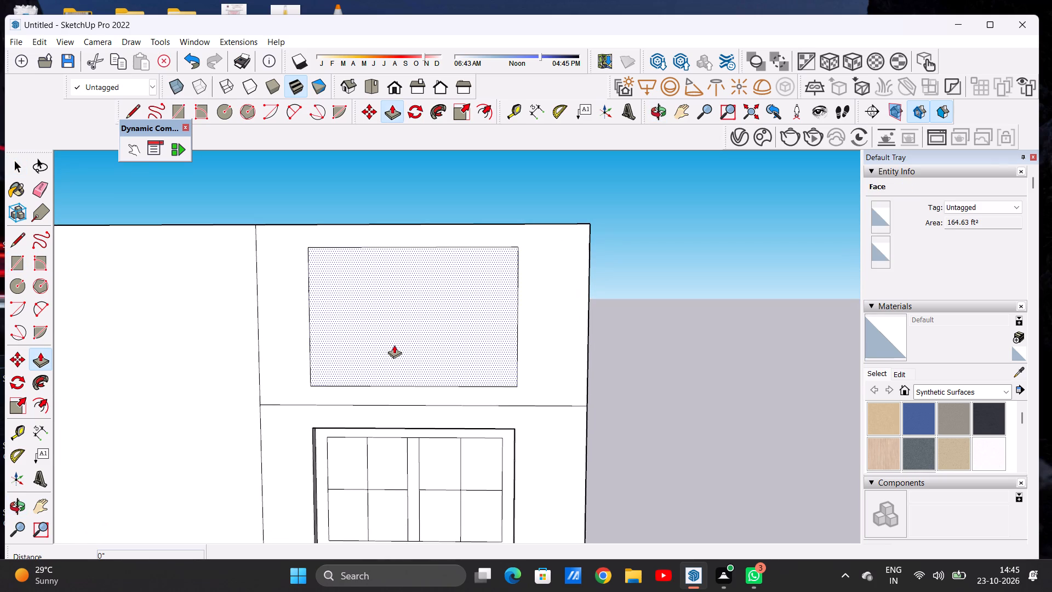
left_click(395, 345)
left_click(397, 342)
key("space")
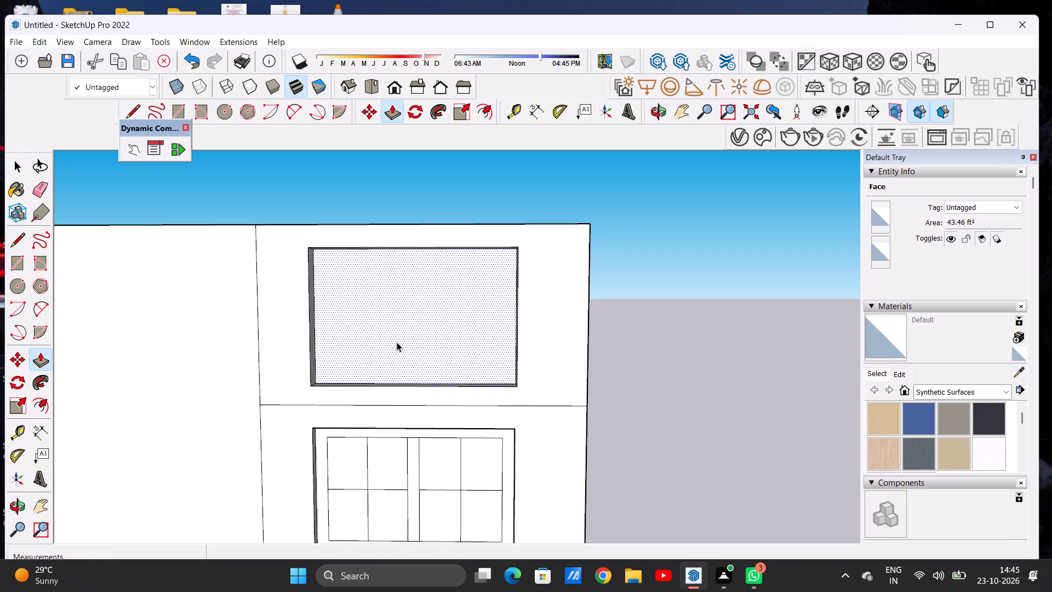
Offset the recessed window face's outline inward about 5 3/8" to form the window frame.
type("OF")
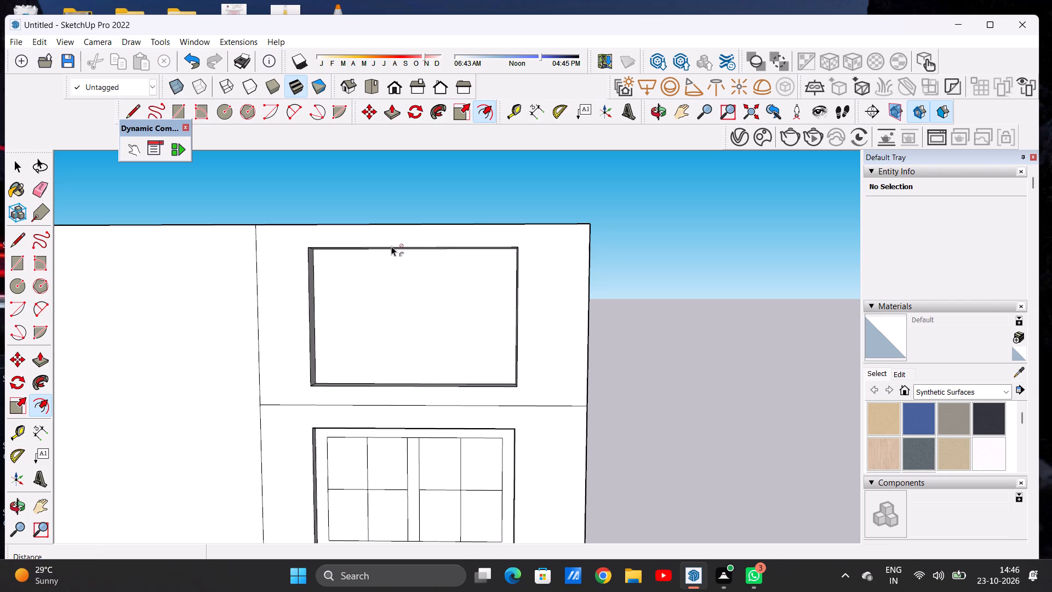
left_click(382, 253)
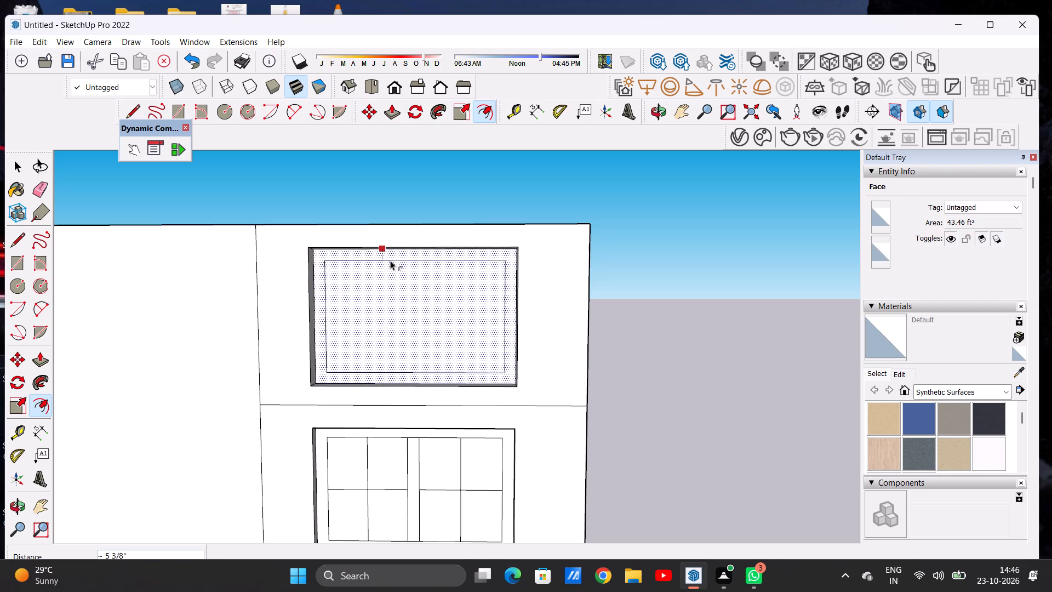
left_click(390, 260)
key("space")
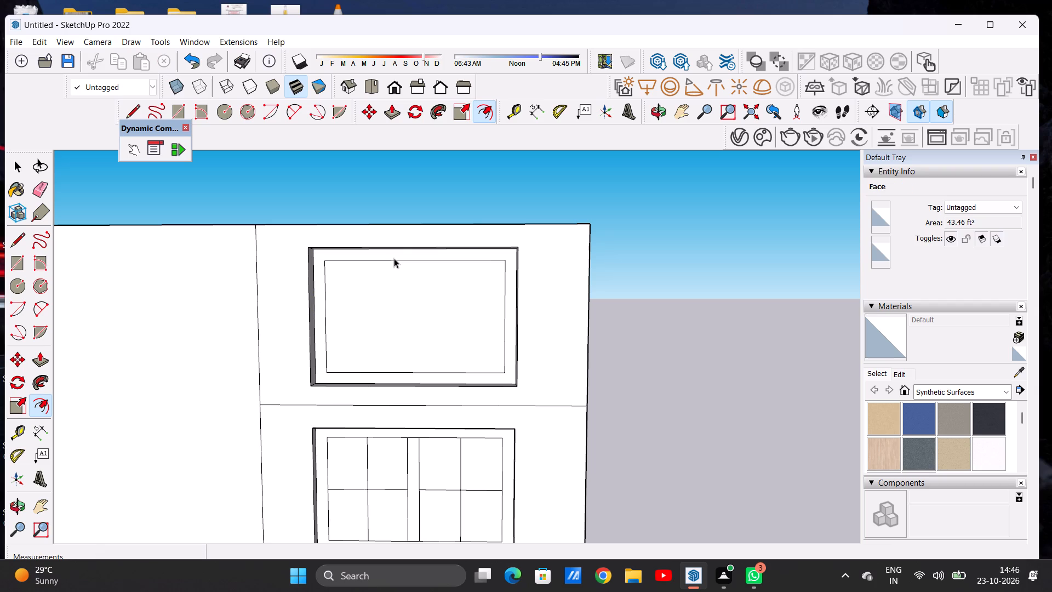
Draw two closely spaced vertical lines down the middle of the right wing's framed top-storey window to form the central mullion.
key("l")
left_click(404, 262)
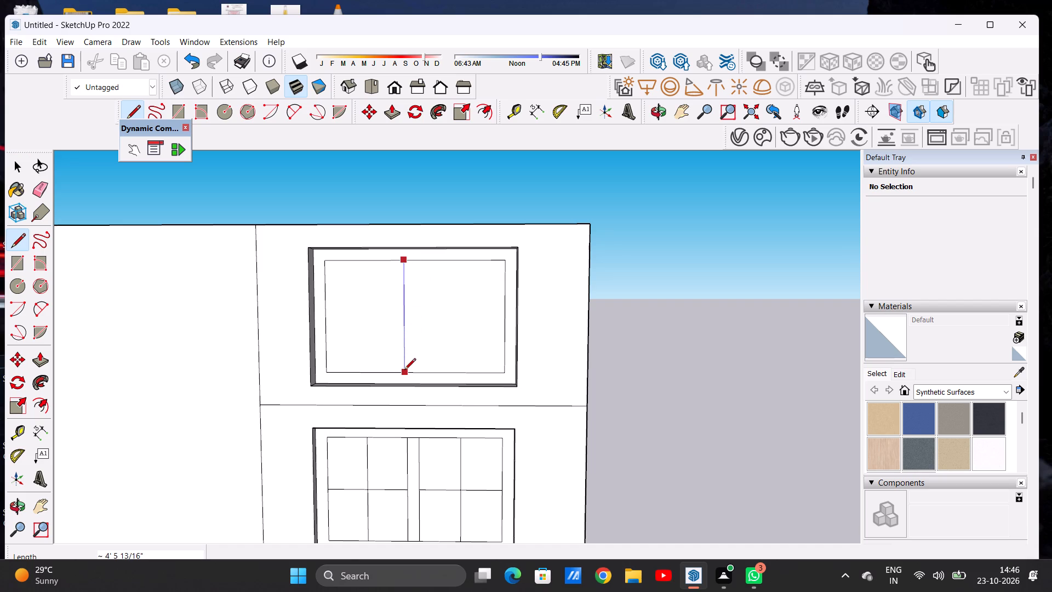
left_click(404, 371)
left_click(418, 264)
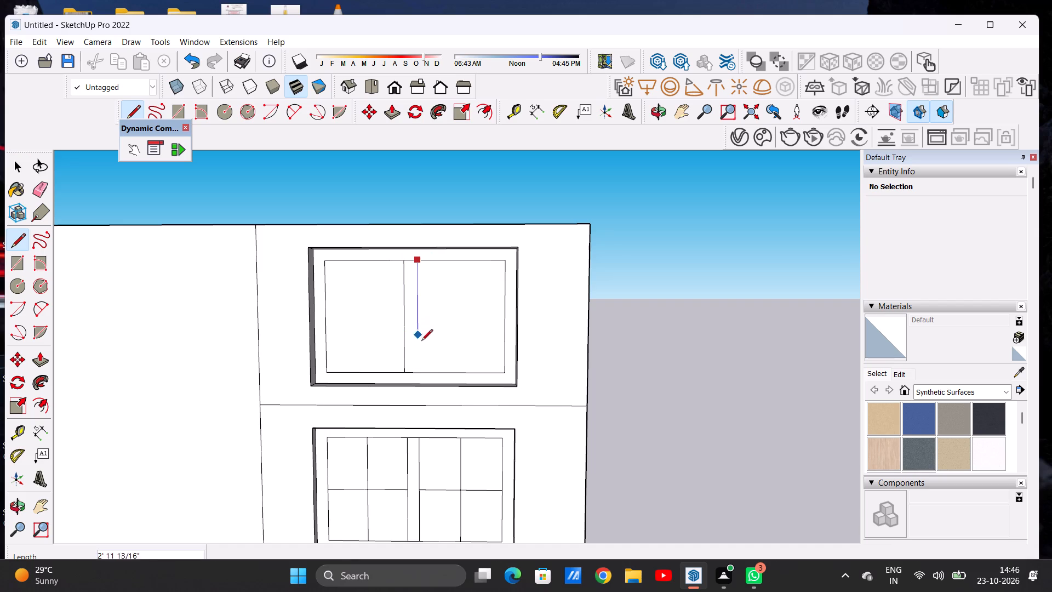
left_click(424, 372)
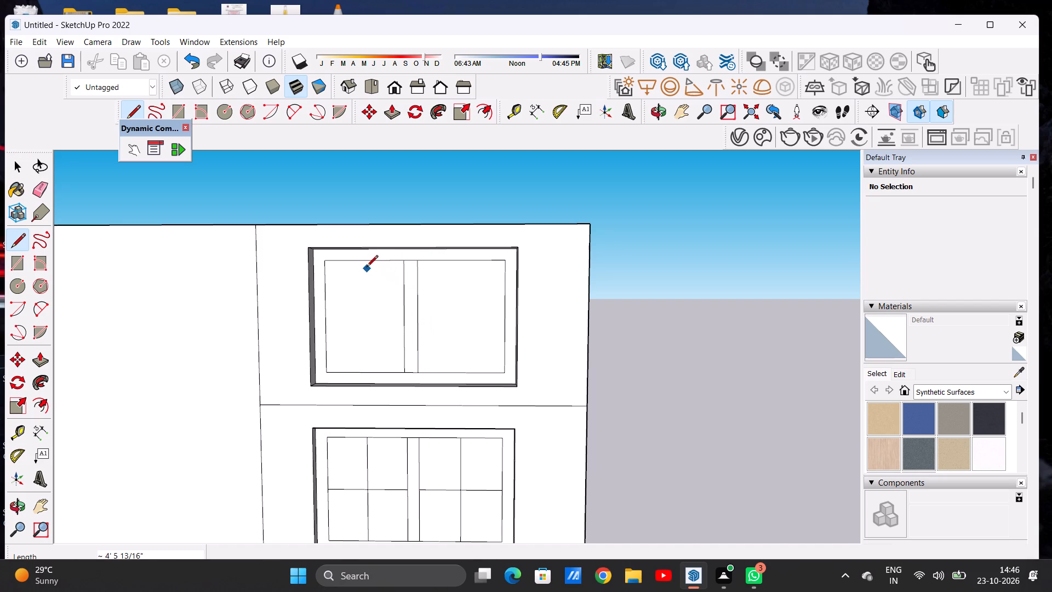
Divide each half of the right wing's top-storey window into four panes with a vertical and a horizontal line through its midpoints.
left_click(363, 261)
left_click(370, 370)
left_click(327, 320)
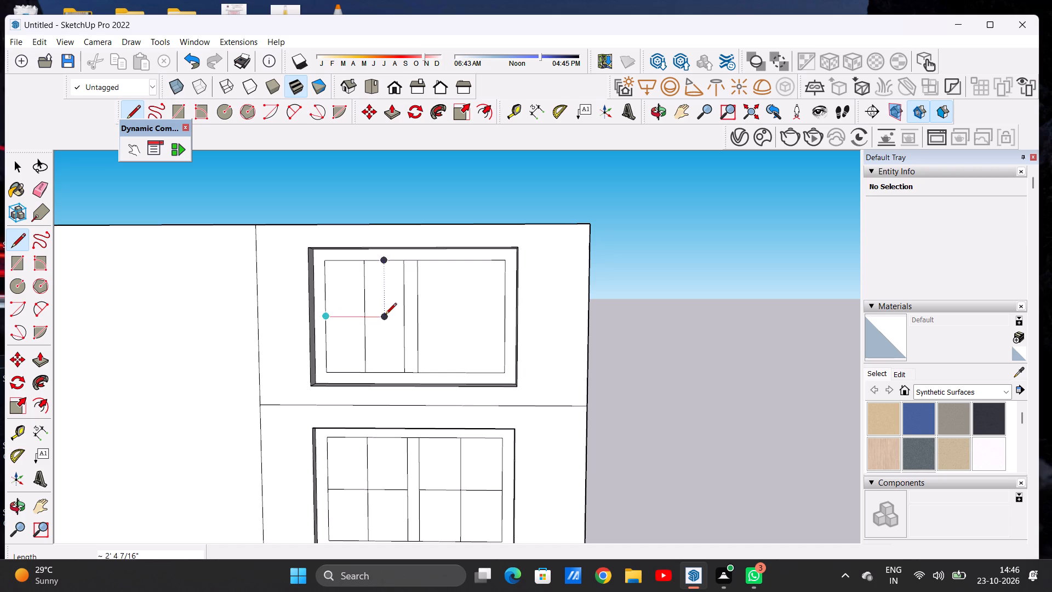
left_click(405, 312)
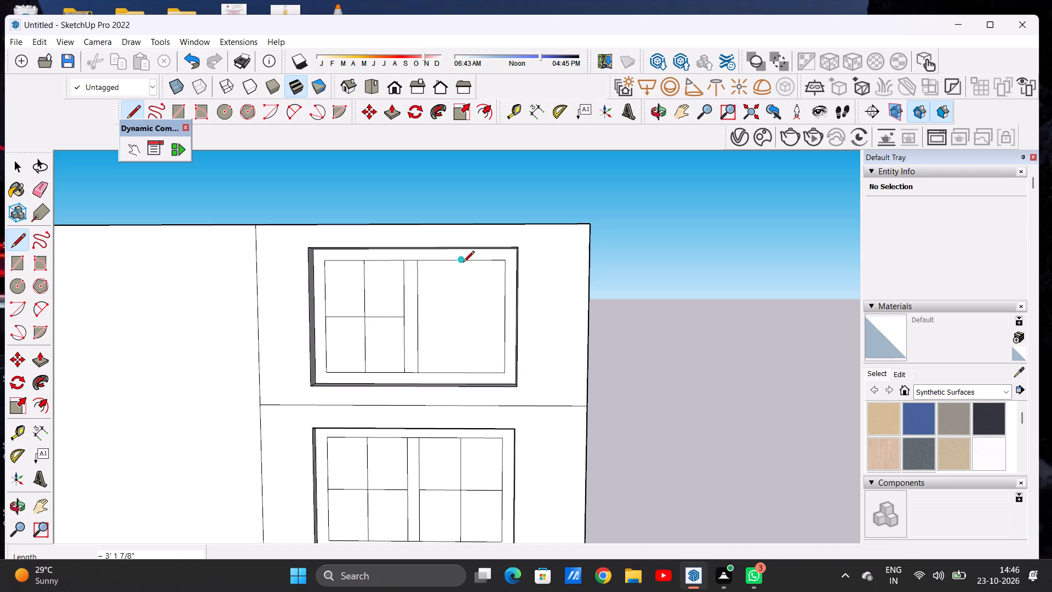
left_click(463, 263)
left_click(462, 371)
left_click(419, 320)
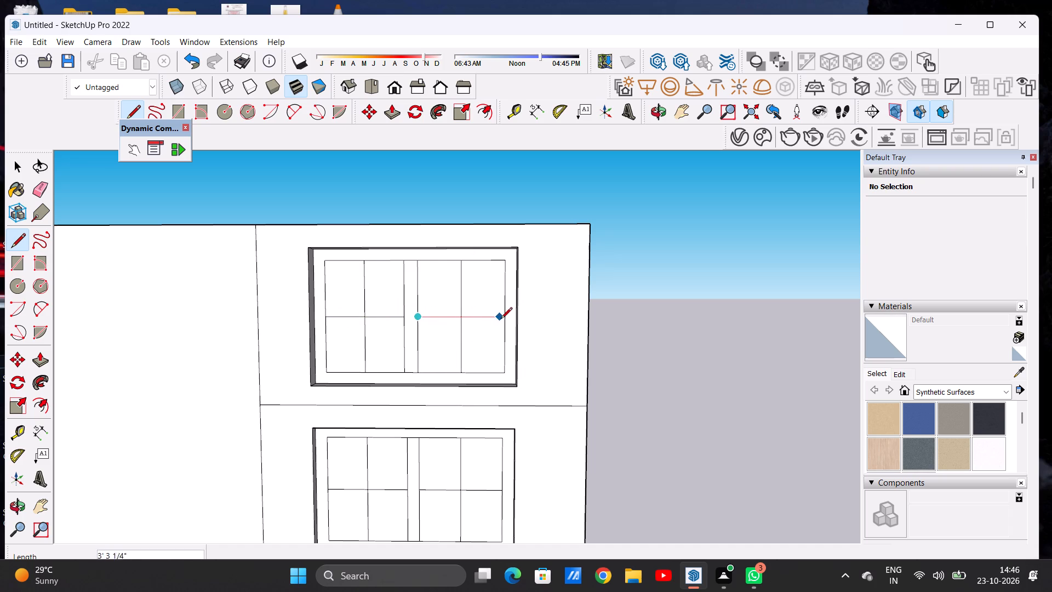
left_click(507, 316)
key("space")
Examine the four-storey facade from the front, side and above, checking the windows, entrance and blank central bay.
scroll(448, 297, "down", 11)
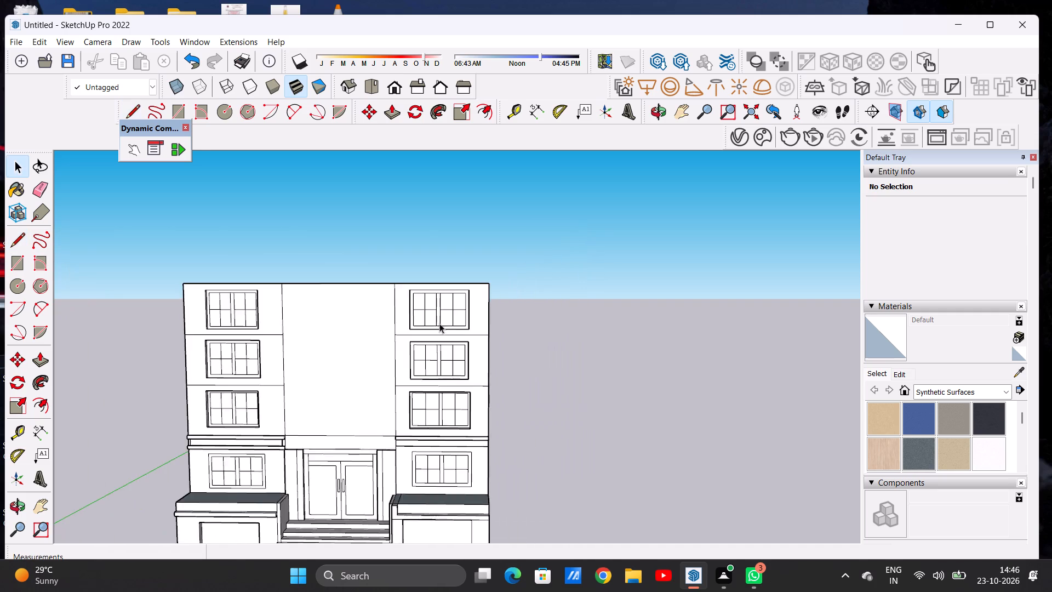
scroll(439, 323, "down", 6)
scroll(397, 354, "up", 1)
scroll(393, 361, "down", 2)
scroll(333, 409, "up", 1)
scroll(333, 409, "down", 1)
scroll(333, 409, "up", 1)
scroll(333, 409, "down", 1)
scroll(333, 409, "up", 4)
middle_click_drag(558, 381, 335, 380)
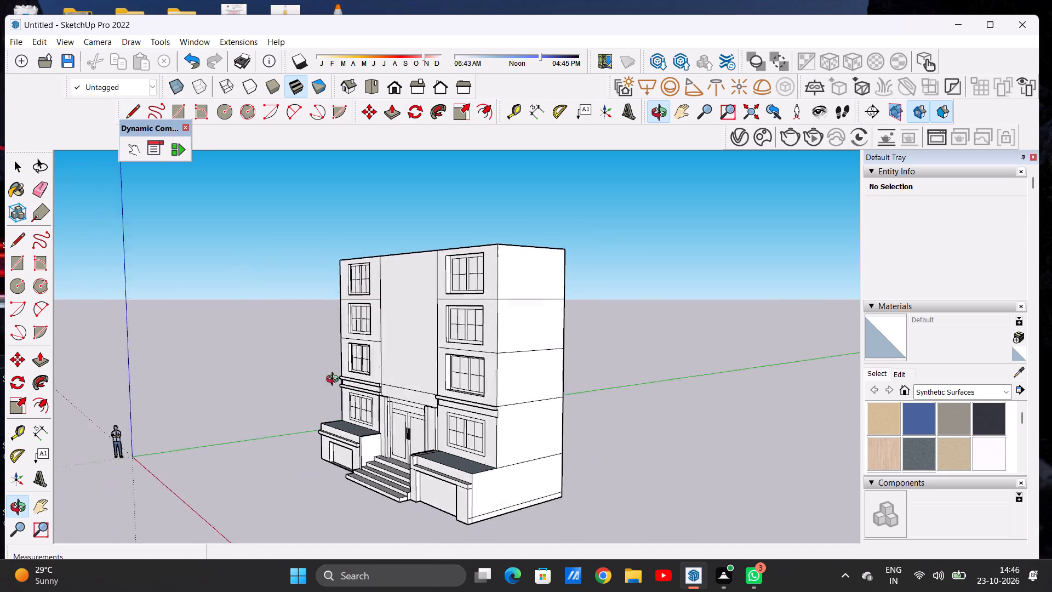
middle_click_drag(335, 380, 570, 379)
scroll(376, 395, "down", 4)
middle_click_drag(266, 397, 260, 394)
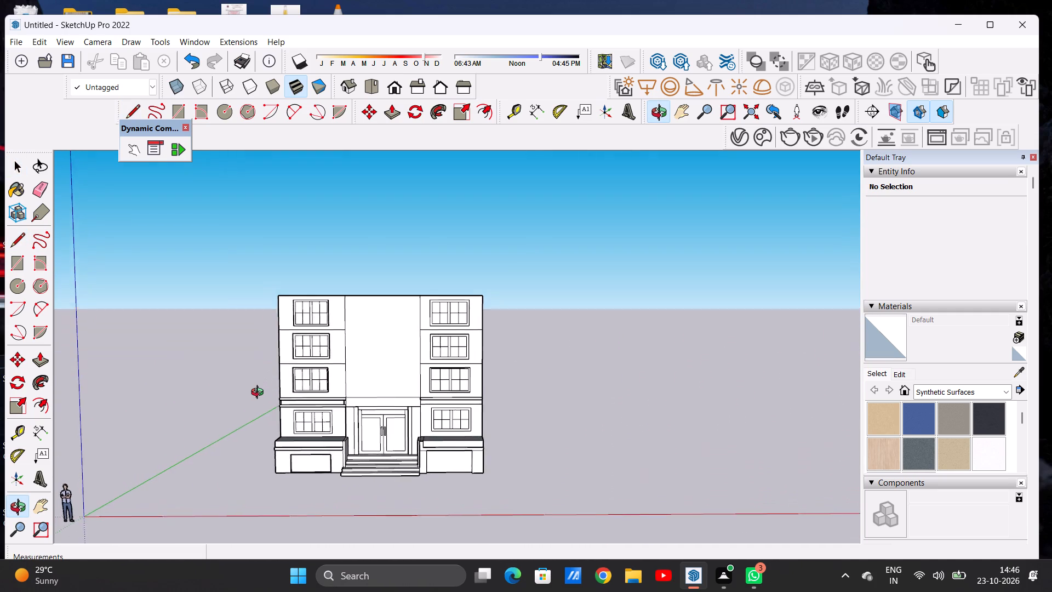
middle_click_drag(260, 394, 255, 386)
scroll(386, 378, "up", 7)
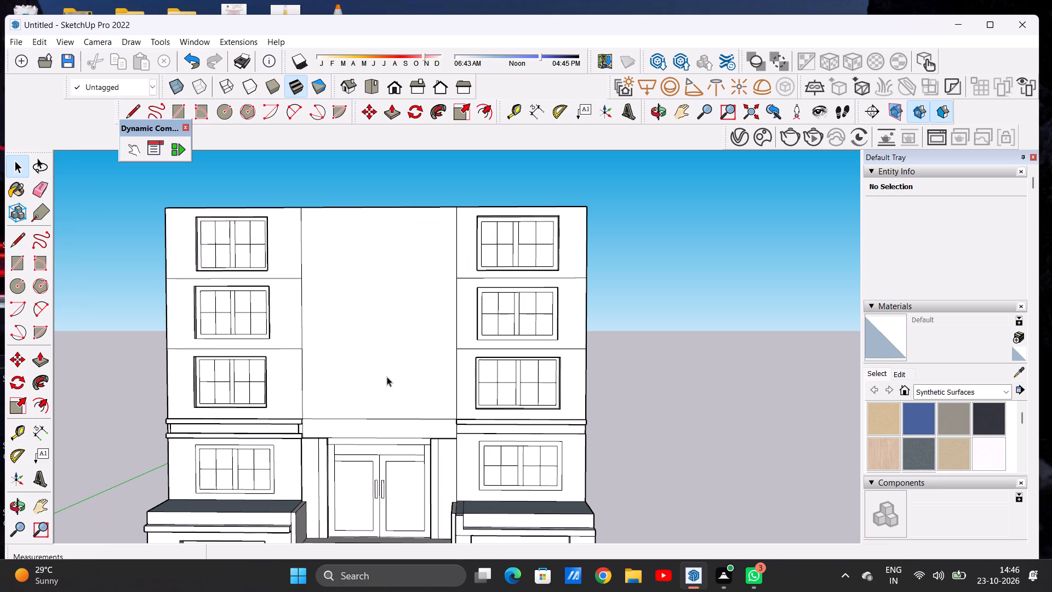
scroll(386, 371, "down", 7)
scroll(382, 371, "up", 1)
scroll(382, 371, "down", 1)
scroll(382, 371, "up", 3)
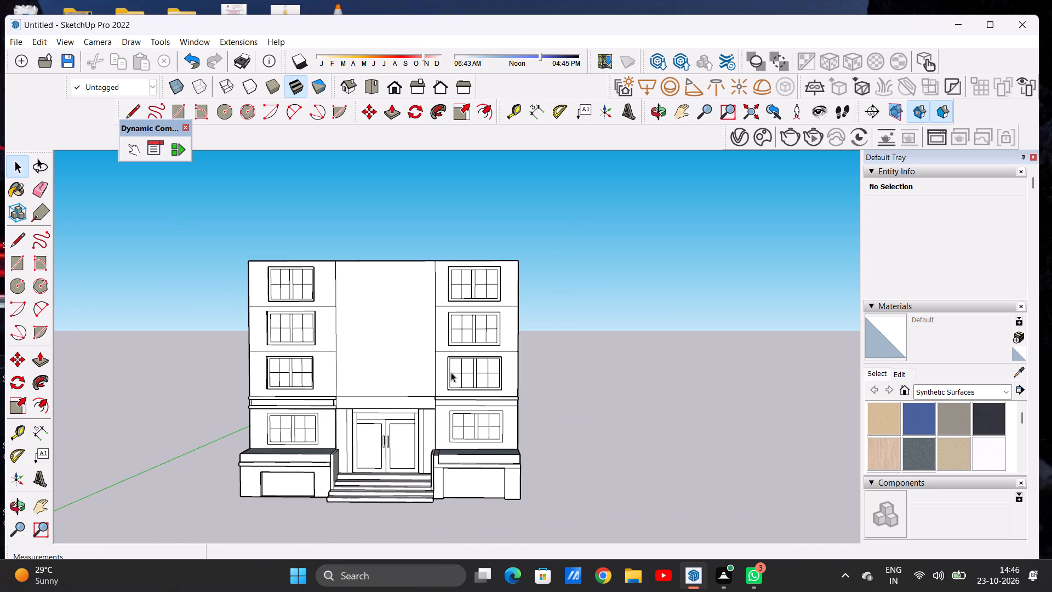
middle_click_drag(433, 372, 302, 369)
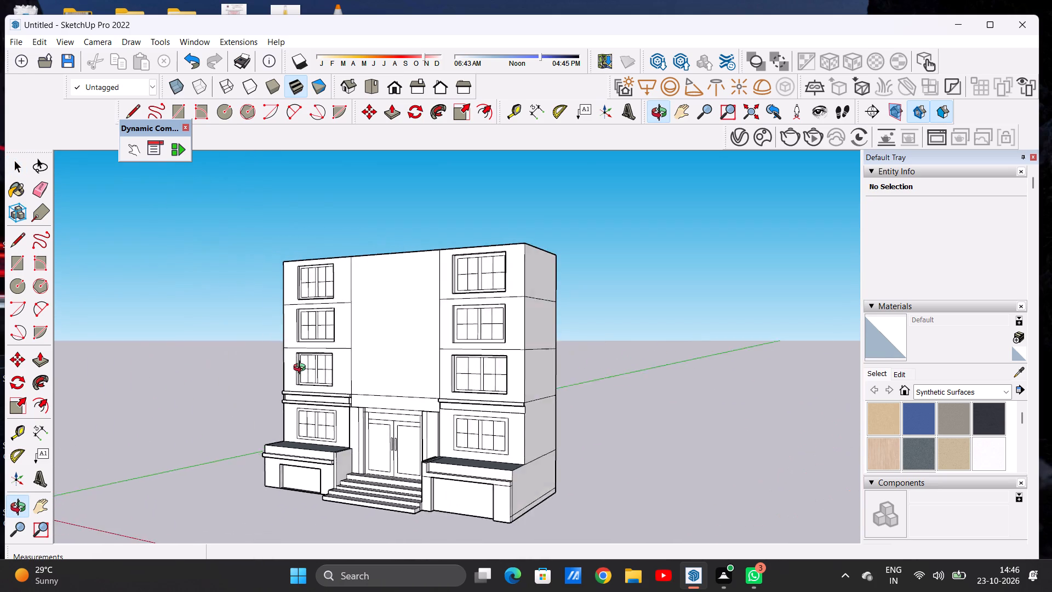
middle_click_drag(302, 369, 422, 374)
scroll(548, 401, "down", 6)
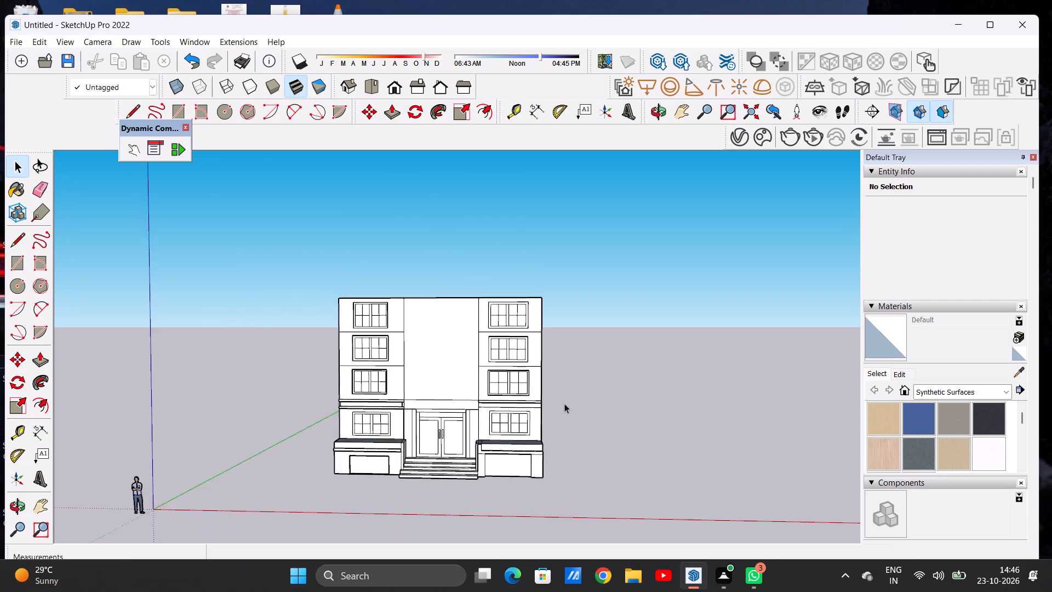
scroll(564, 403, "down", 4)
scroll(488, 390, "down", 1)
scroll(488, 390, "up", 6)
middle_click_drag(471, 468, 405, 530)
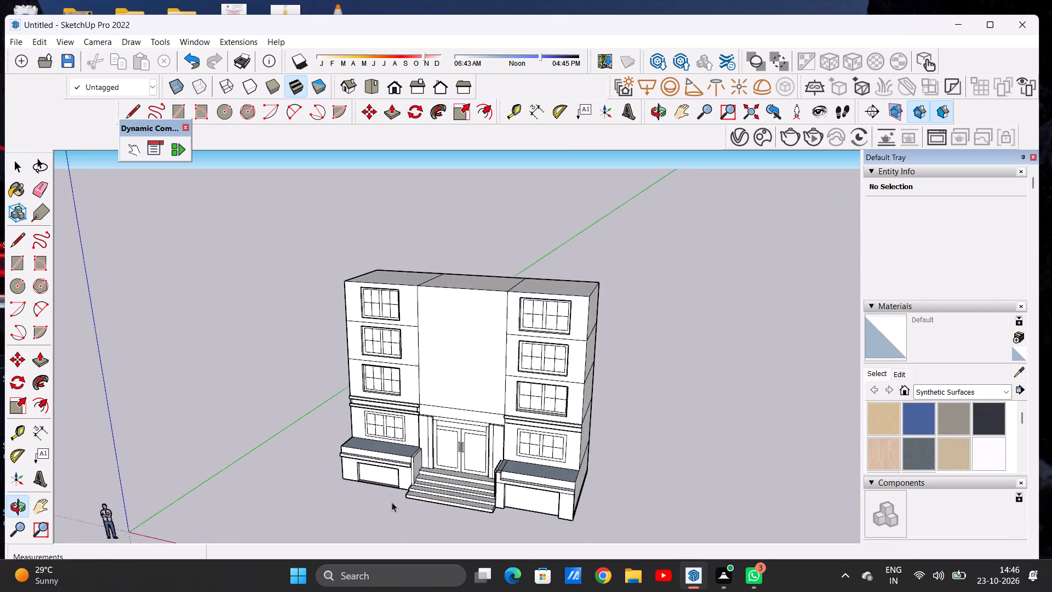
scroll(401, 455, "up", 13)
scroll(498, 264, "down", 9)
middle_click_drag(444, 402, 444, 506)
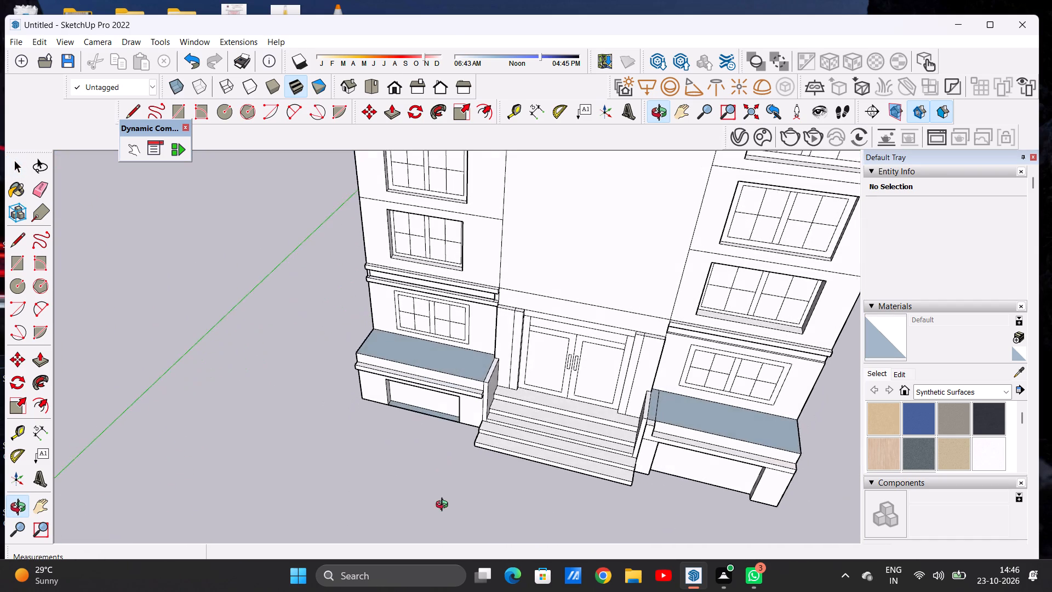
middle_click_drag(444, 506, 527, 351)
scroll(365, 384, "down", 13)
scroll(427, 315, "up", 1)
scroll(427, 315, "down", 1)
scroll(427, 315, "up", 9)
middle_click_drag(432, 358, 431, 354)
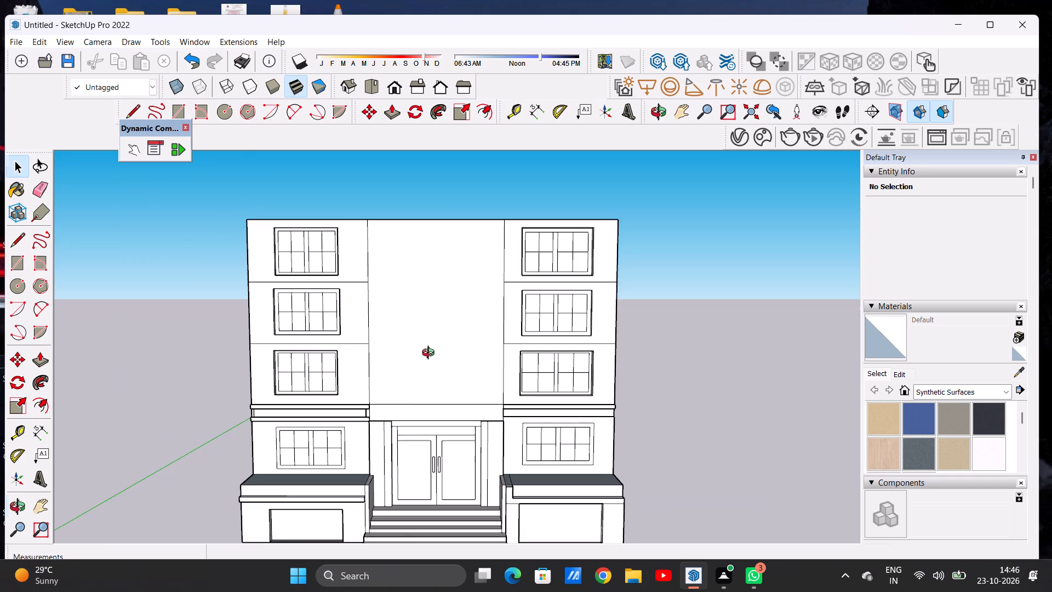
middle_click_drag(431, 354, 419, 355)
scroll(424, 361, "down", 2)
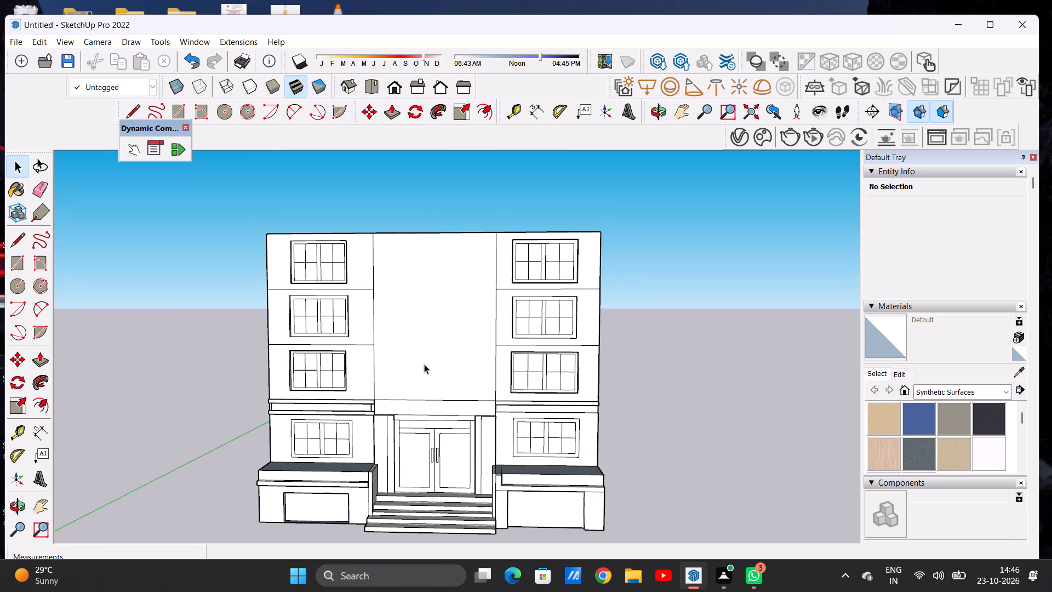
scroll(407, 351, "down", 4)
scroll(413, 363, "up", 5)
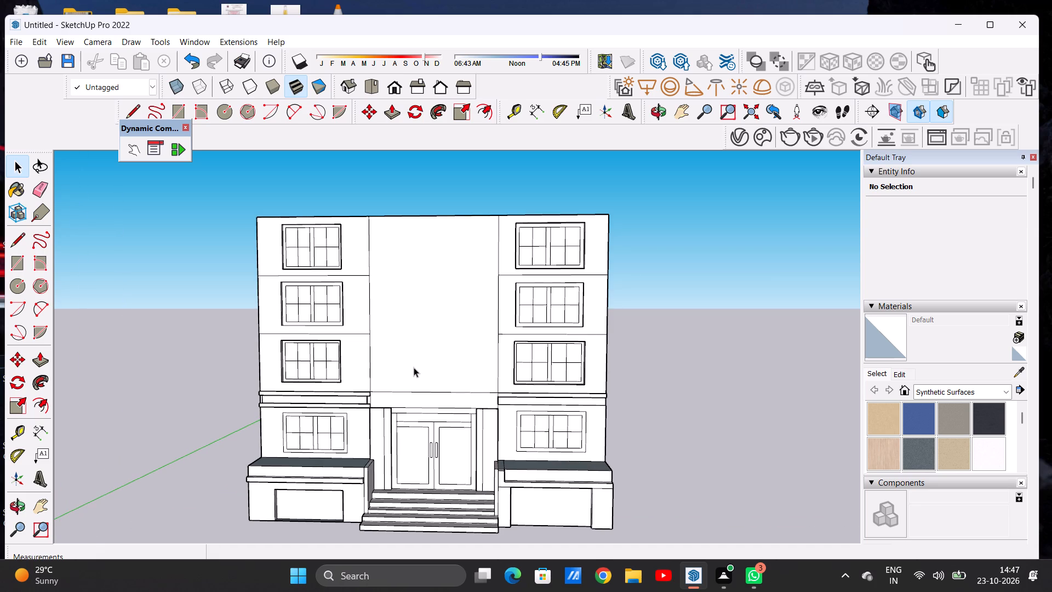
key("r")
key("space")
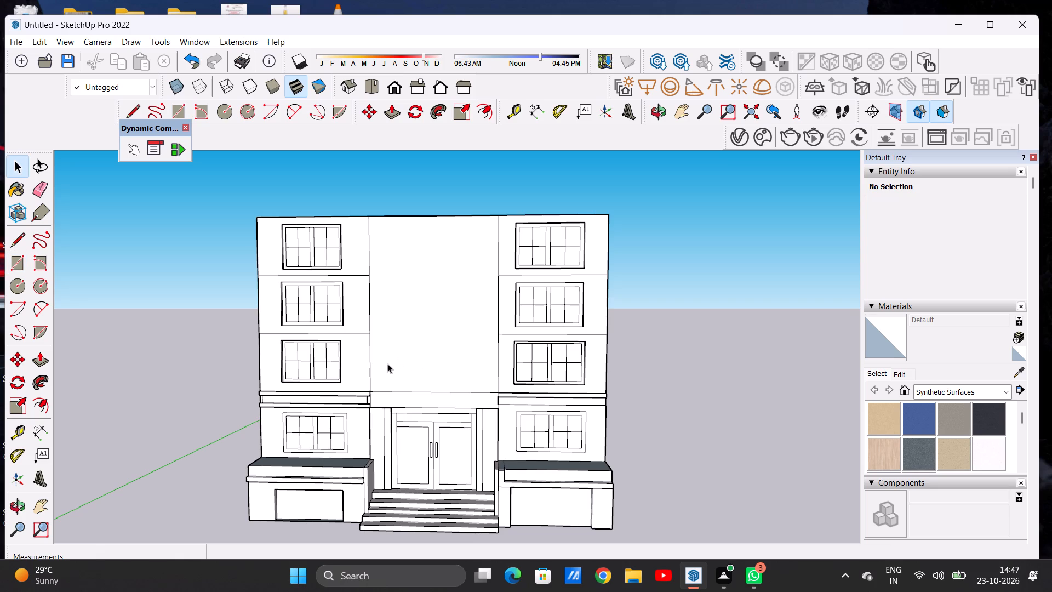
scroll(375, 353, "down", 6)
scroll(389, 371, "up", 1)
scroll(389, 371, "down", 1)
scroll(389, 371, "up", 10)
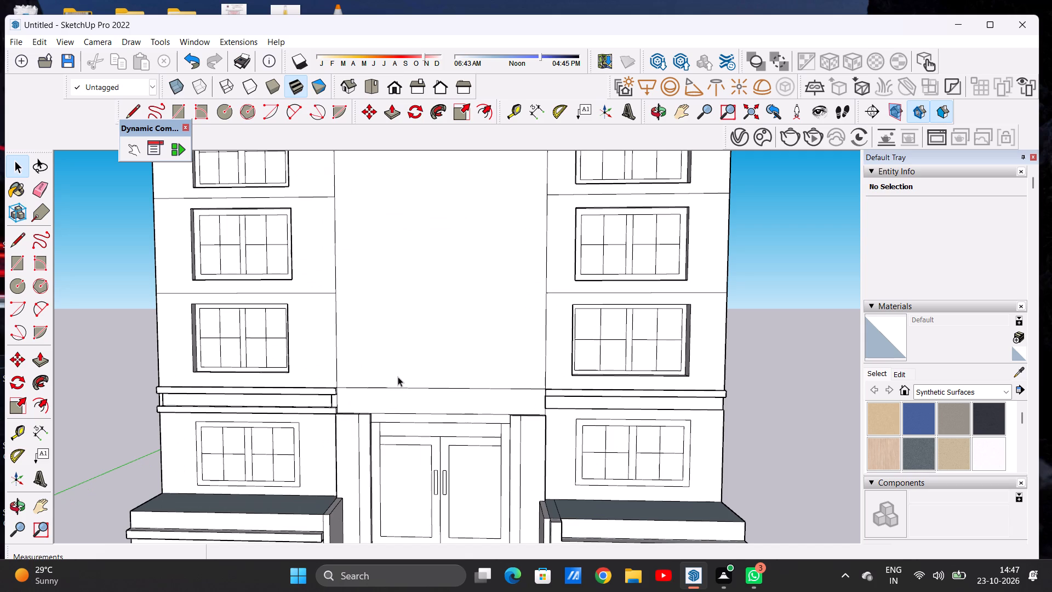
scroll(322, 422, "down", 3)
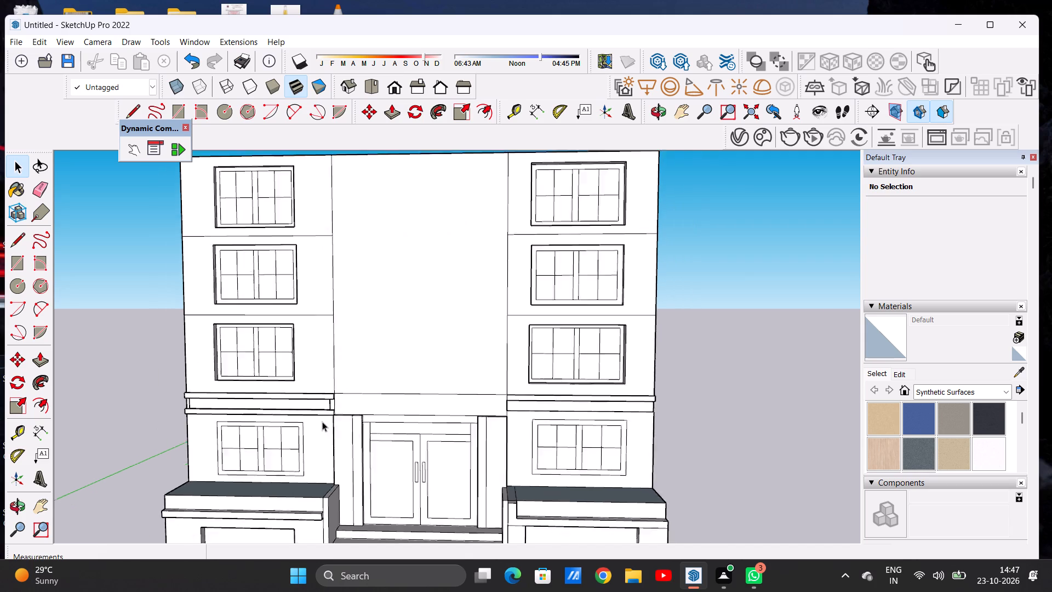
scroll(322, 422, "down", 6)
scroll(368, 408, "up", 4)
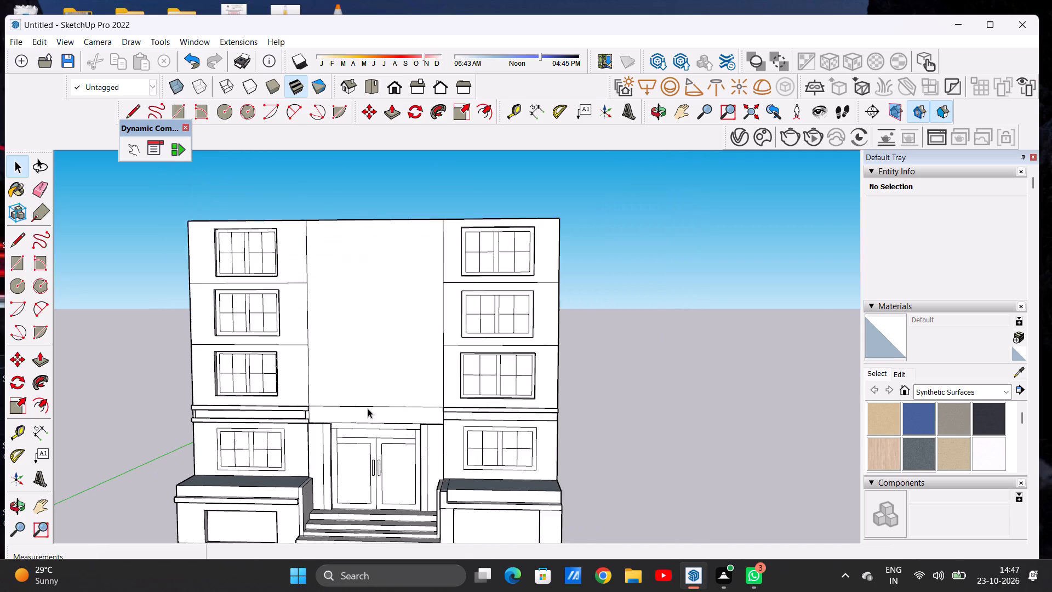
Draw a horizontal line about 15' 5" long across the blank central bay, just above the existing line over the entrance.
scroll(368, 408, "up", 1)
key("l")
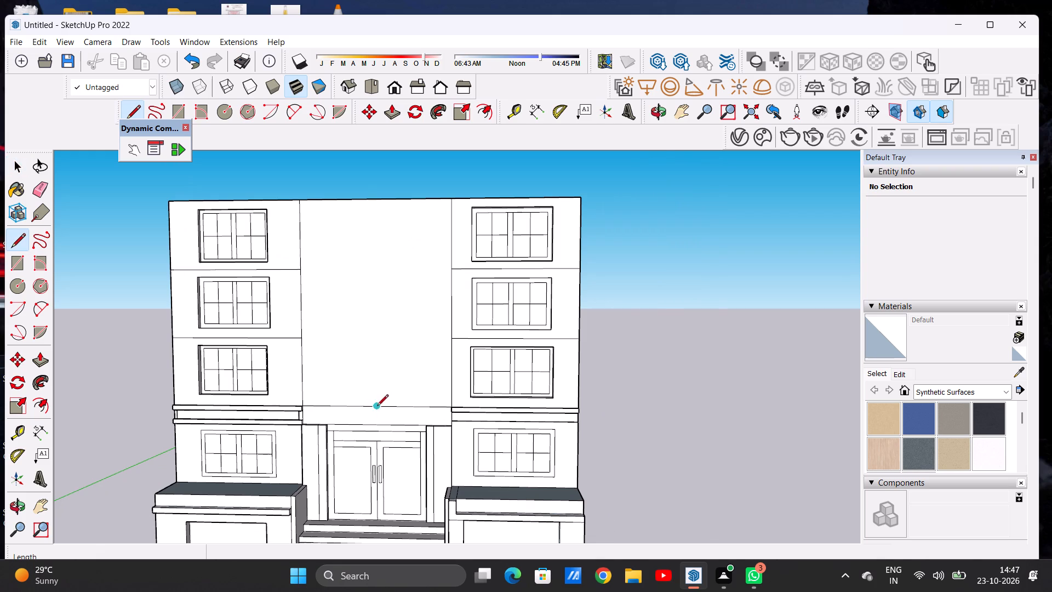
scroll(387, 397, "up", 5)
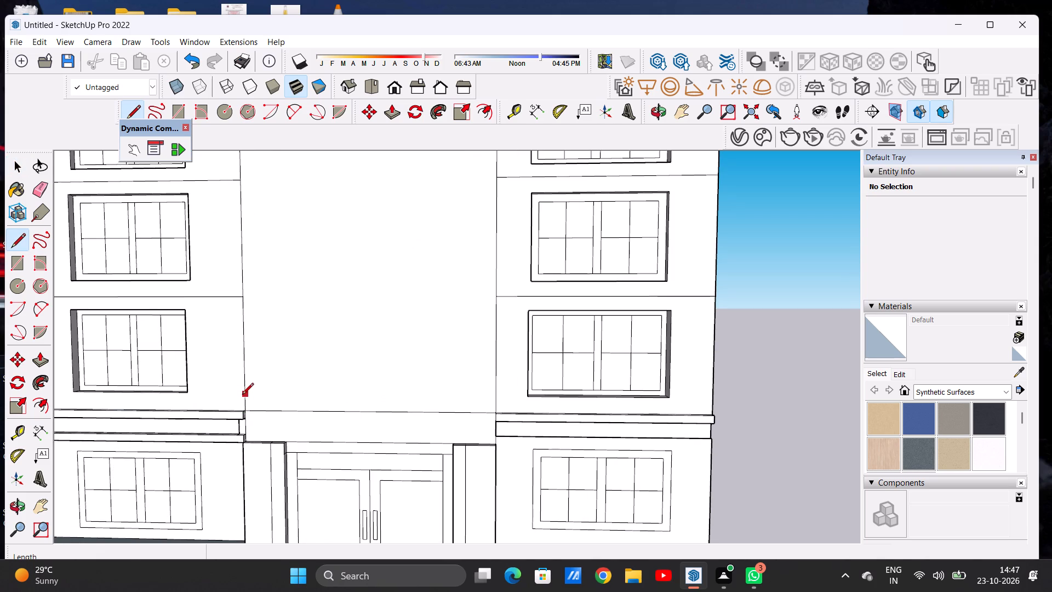
left_click(242, 395)
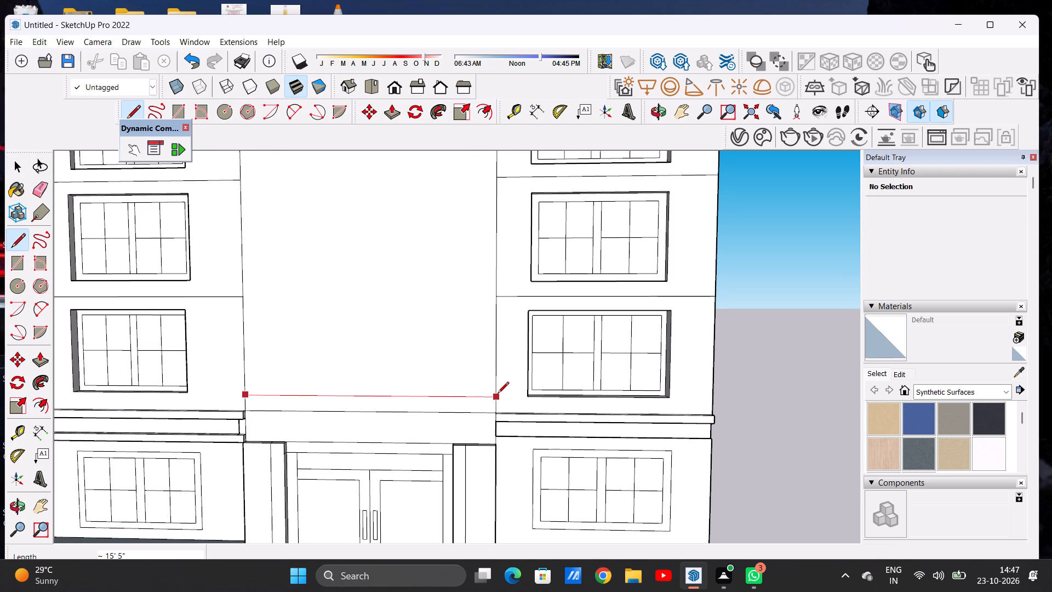
left_click(498, 394)
key("space")
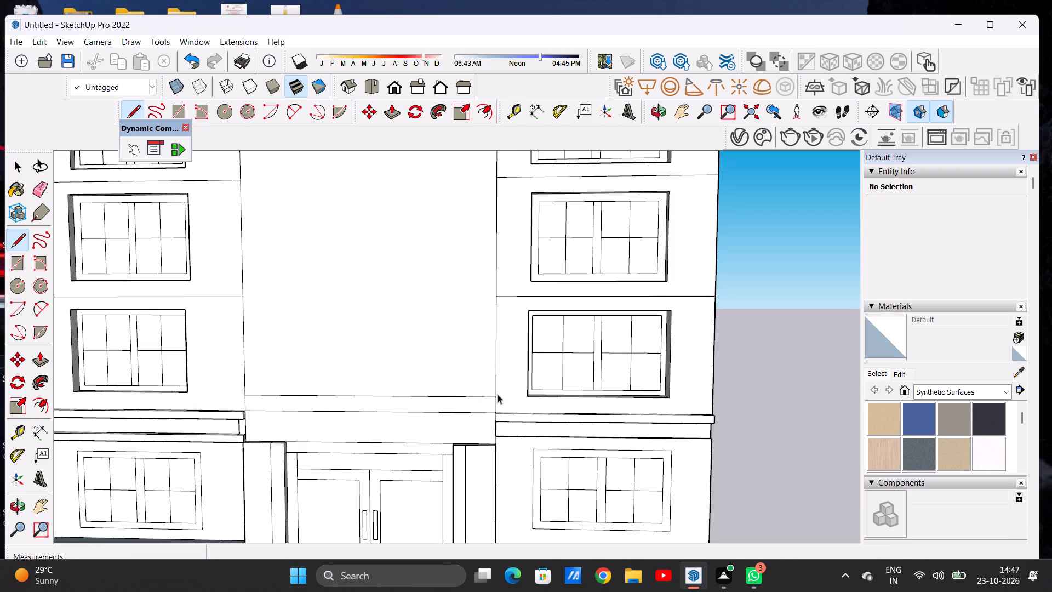
Push/Pull the roof faces of the left wing, central bay and right wing up by about 1' 11 3/4" each.
scroll(390, 419, "down", 10)
scroll(401, 354, "up", 4)
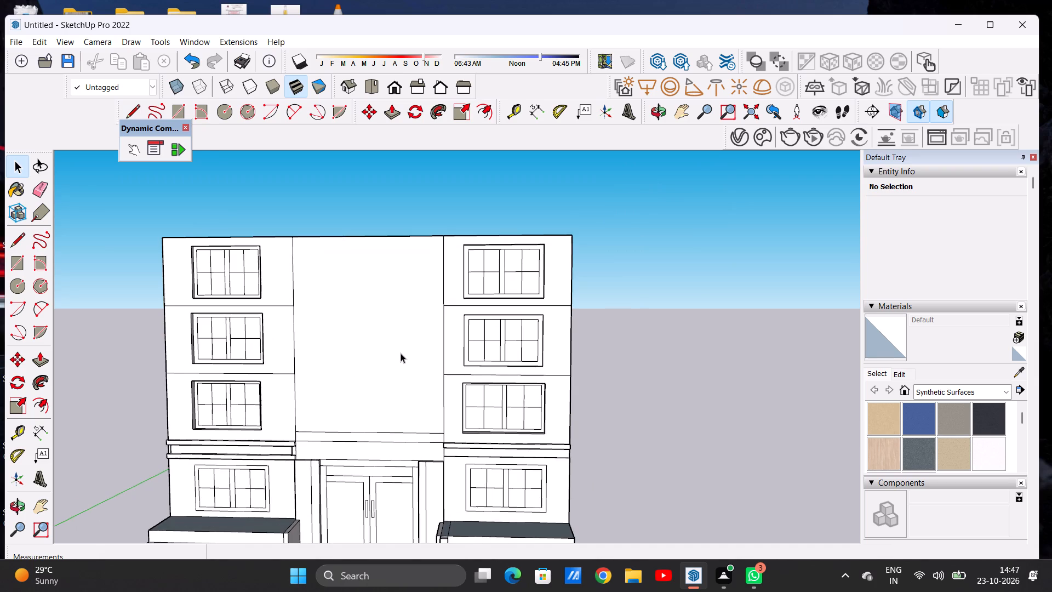
scroll(388, 370, "down", 4)
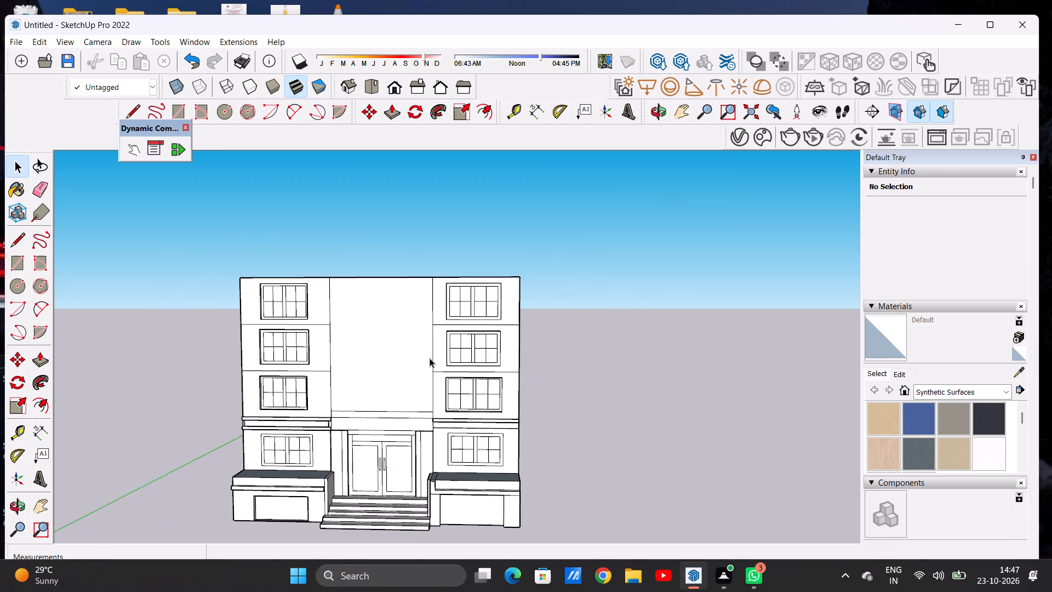
middle_click_drag(400, 340, 391, 397)
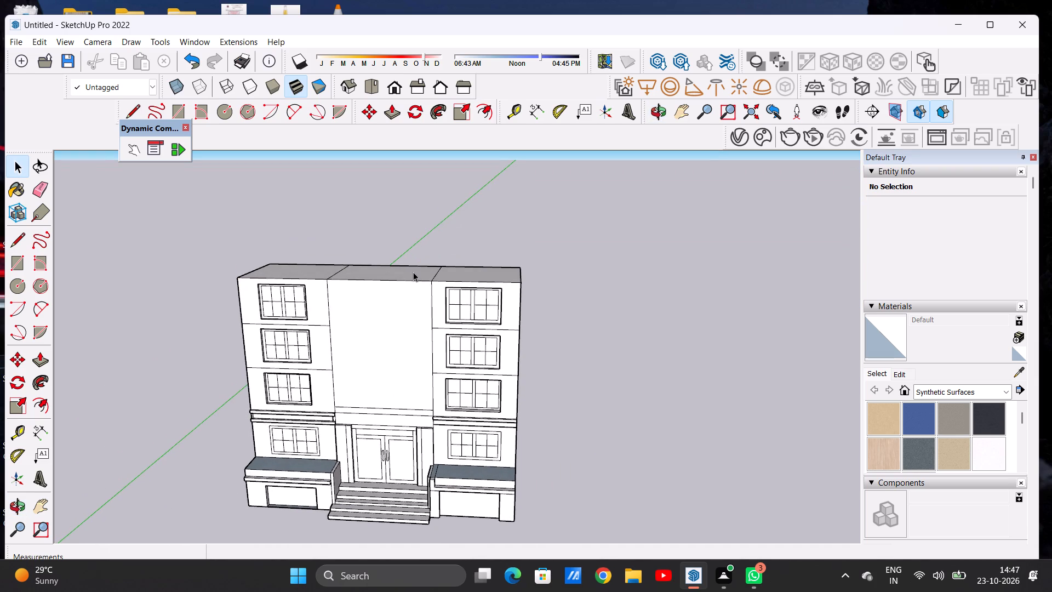
scroll(415, 272, "up", 6)
middle_click_drag(388, 284, 400, 338)
scroll(448, 319, "down", 6)
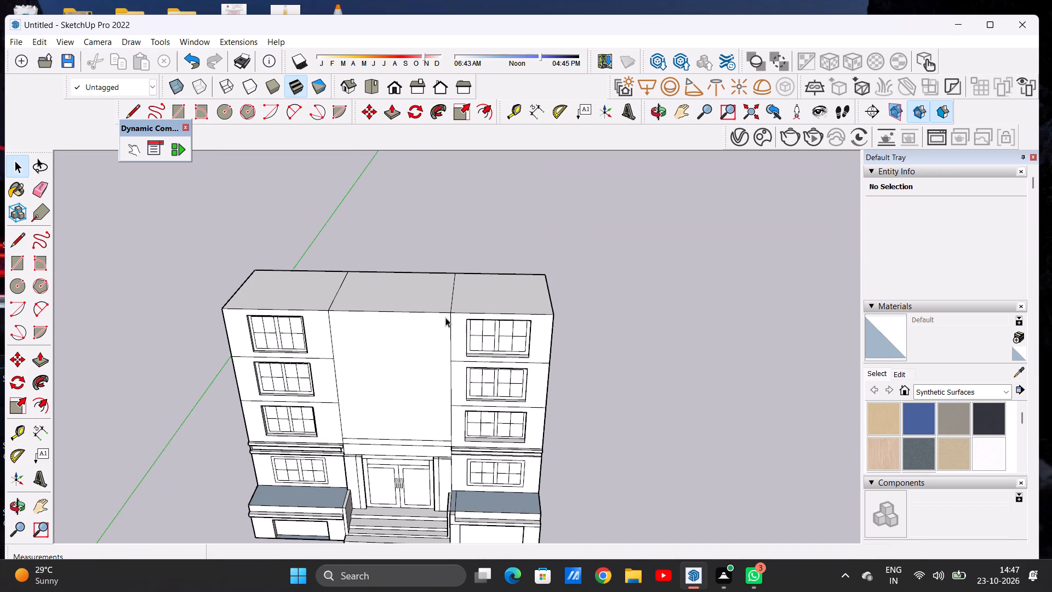
scroll(356, 320, "up", 4)
middle_click_drag(367, 309, 365, 334)
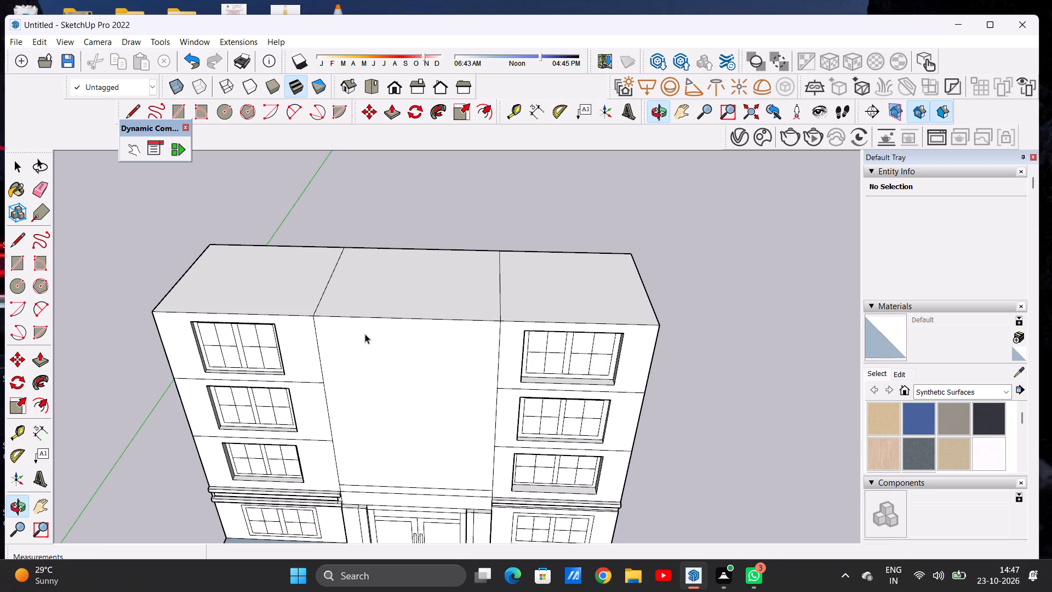
key("e")
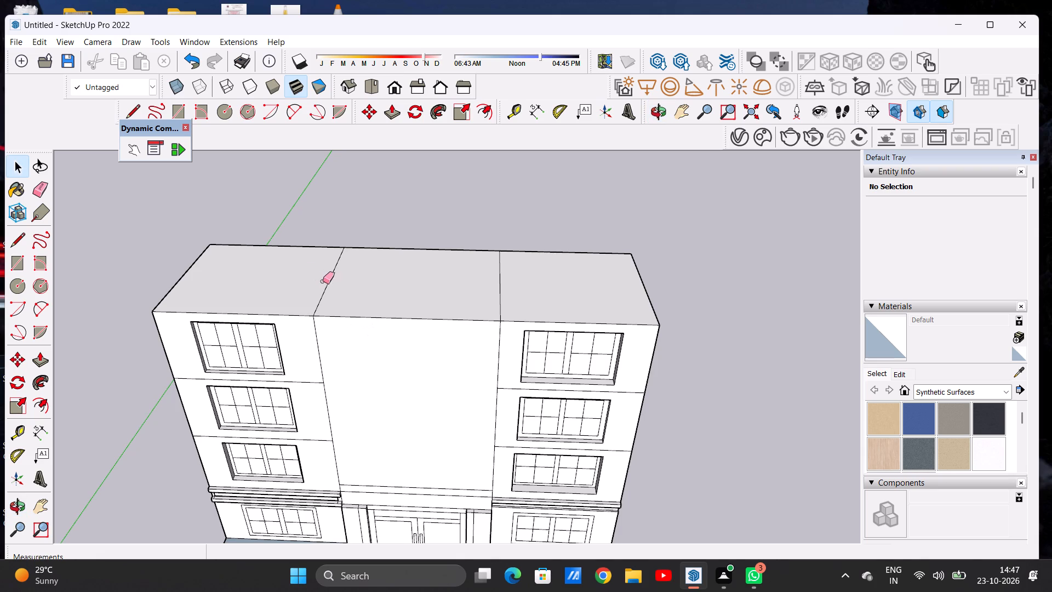
key("space")
type("P")
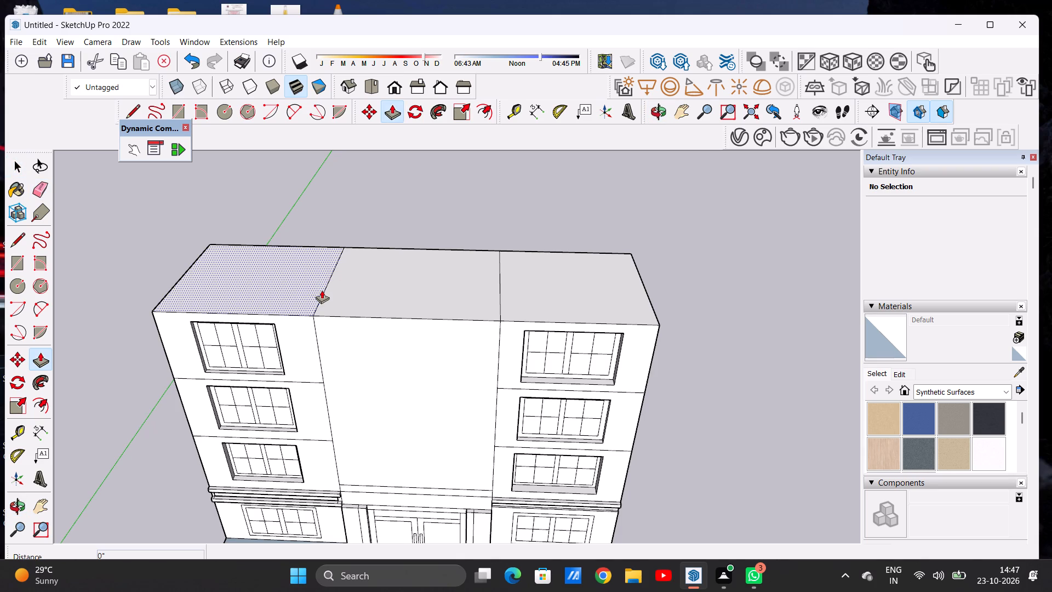
left_click(303, 290)
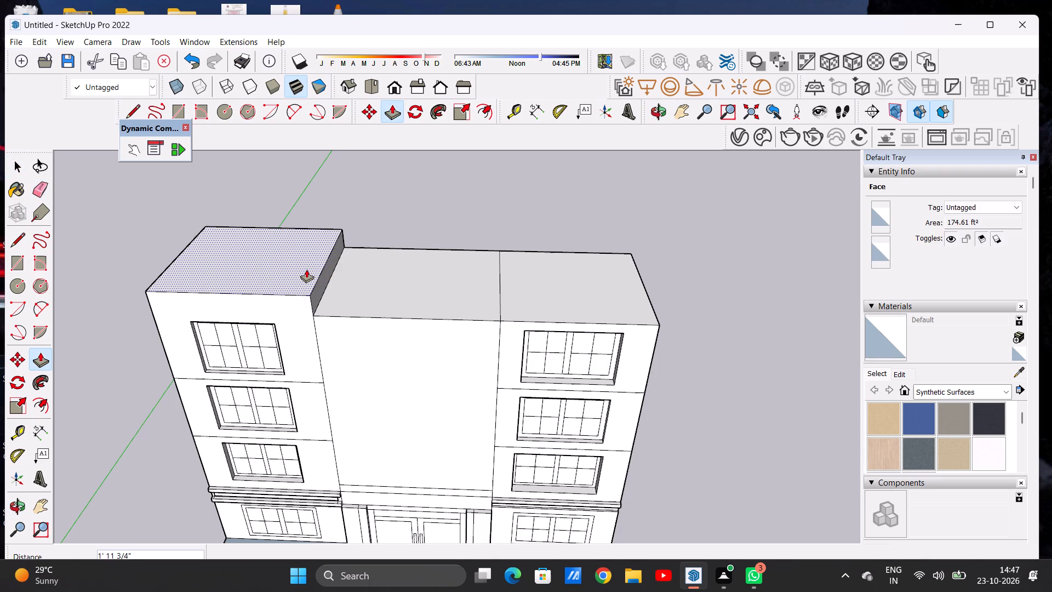
left_click(306, 269)
left_click(356, 304)
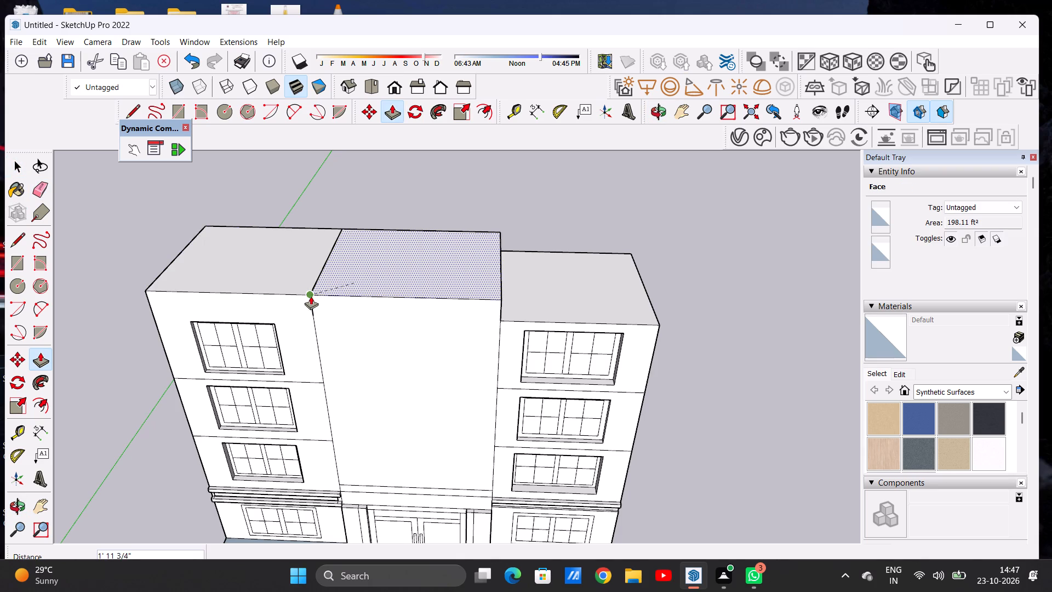
left_click(311, 296)
left_click(540, 308)
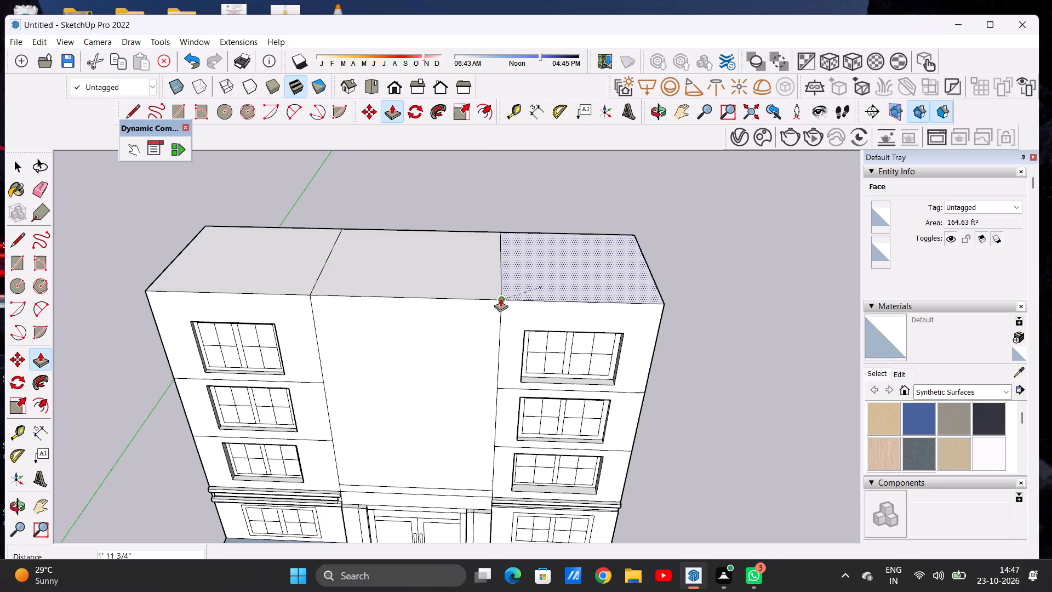
left_click(500, 298)
key("space")
Draw a horizontal line about 15' 5" long across the central bay, joining the two wings' top-storey floor lines.
scroll(442, 352, "down", 5)
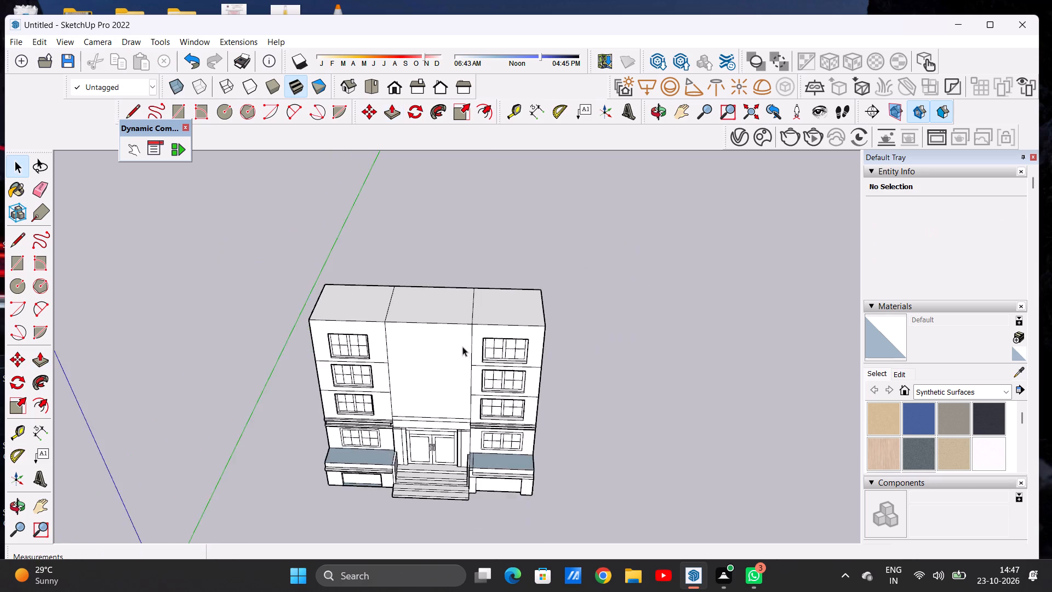
scroll(462, 346, "down", 5)
middle_click_drag(384, 392, 403, 251)
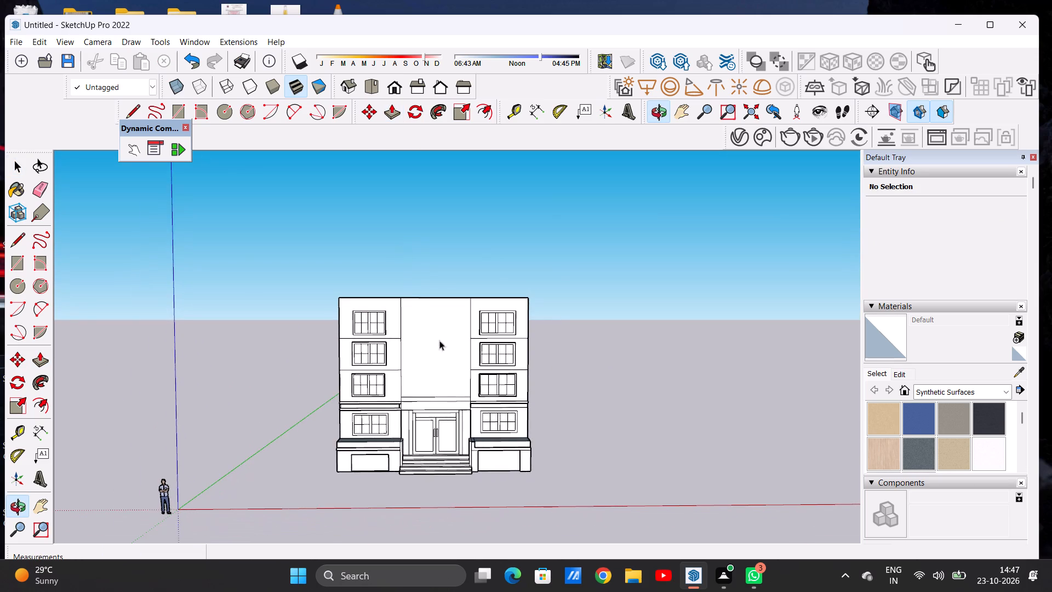
scroll(444, 367, "up", 6)
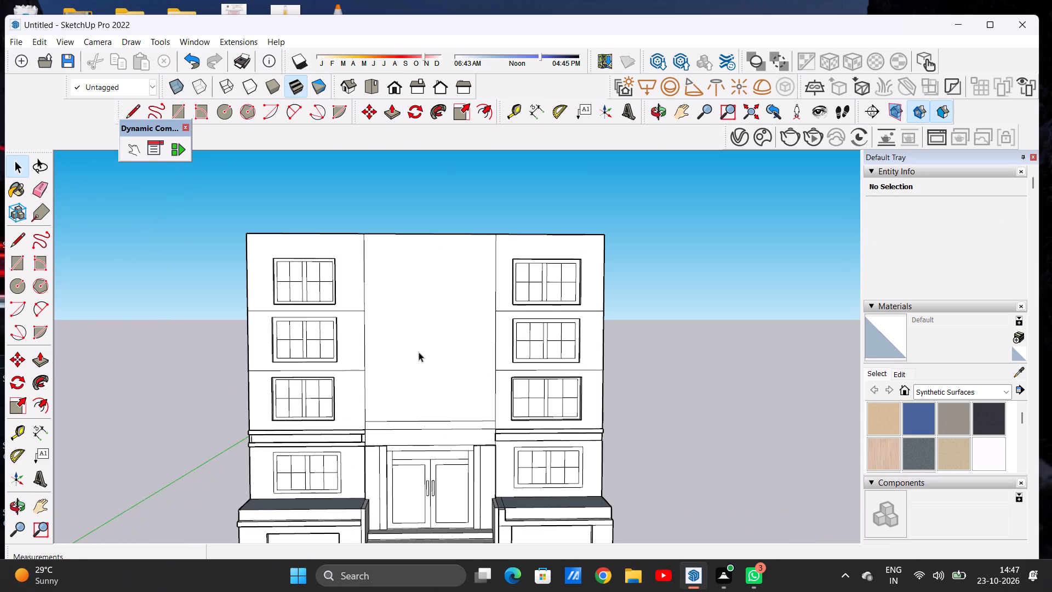
key("l")
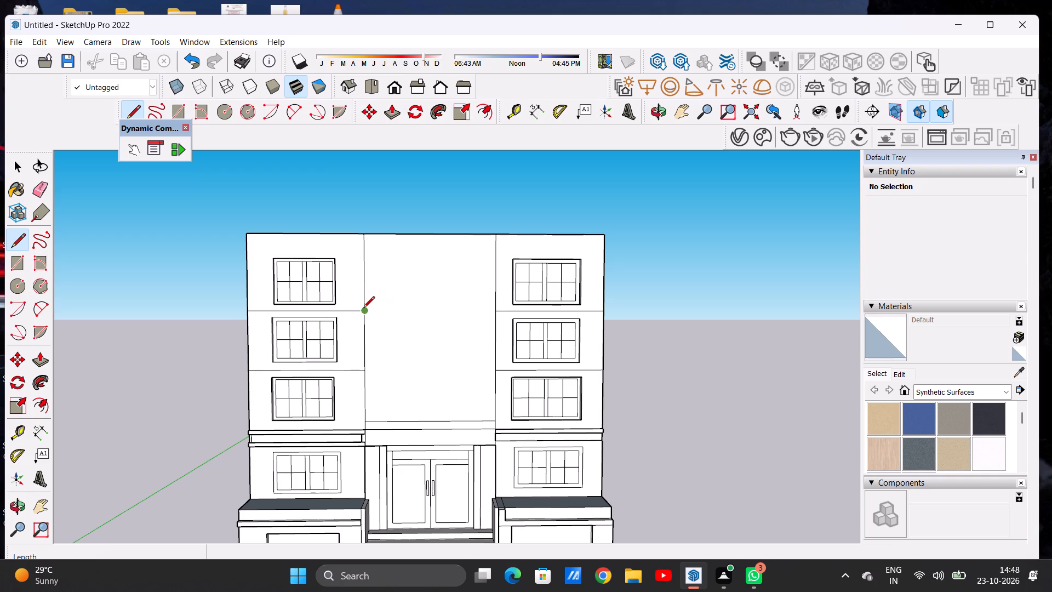
left_click(363, 309)
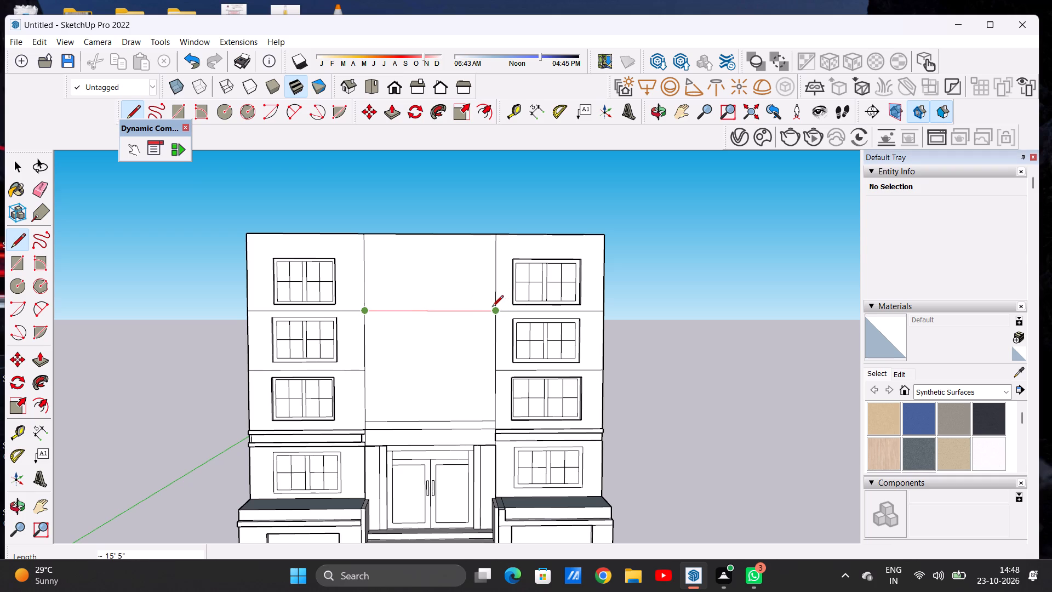
left_click(495, 309)
key("space")
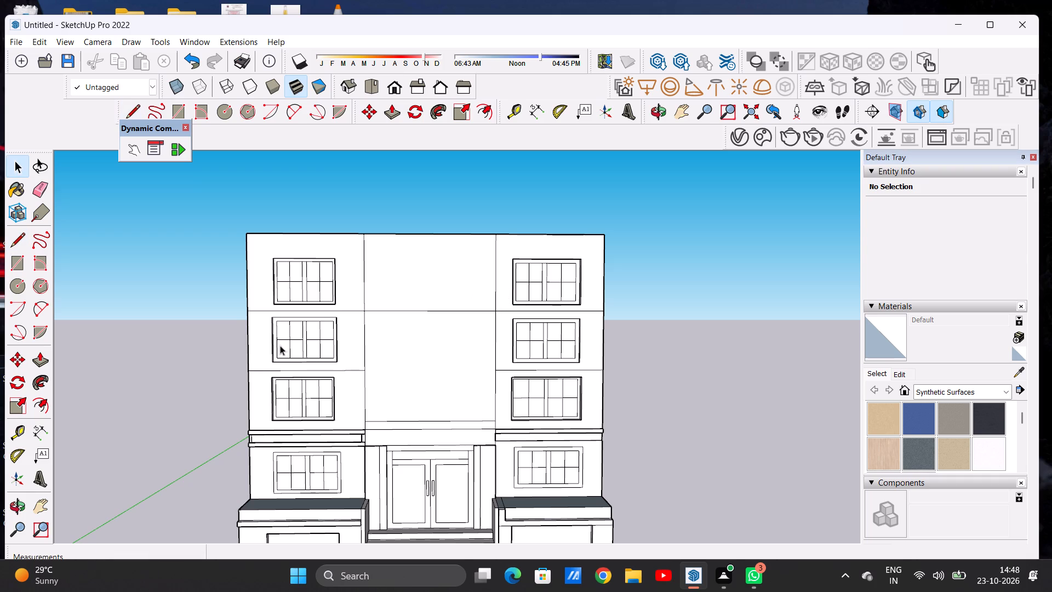
Draw an upward two-point arc spanning the central bay's top-storey floor line, with a bulge of about 8' 3 5/8".
left_click(289, 109)
left_click(365, 311)
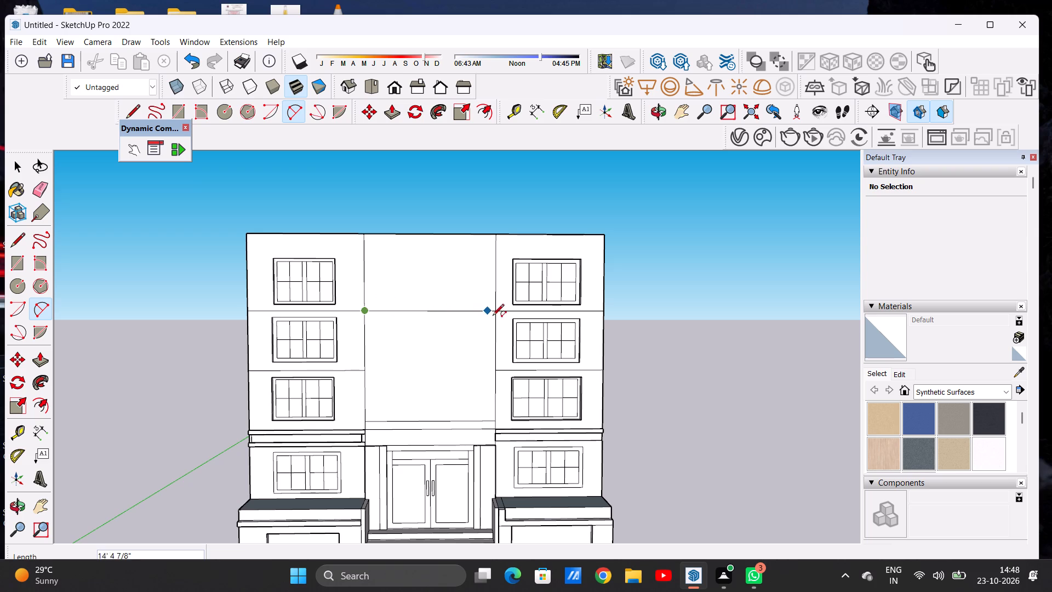
left_click(495, 313)
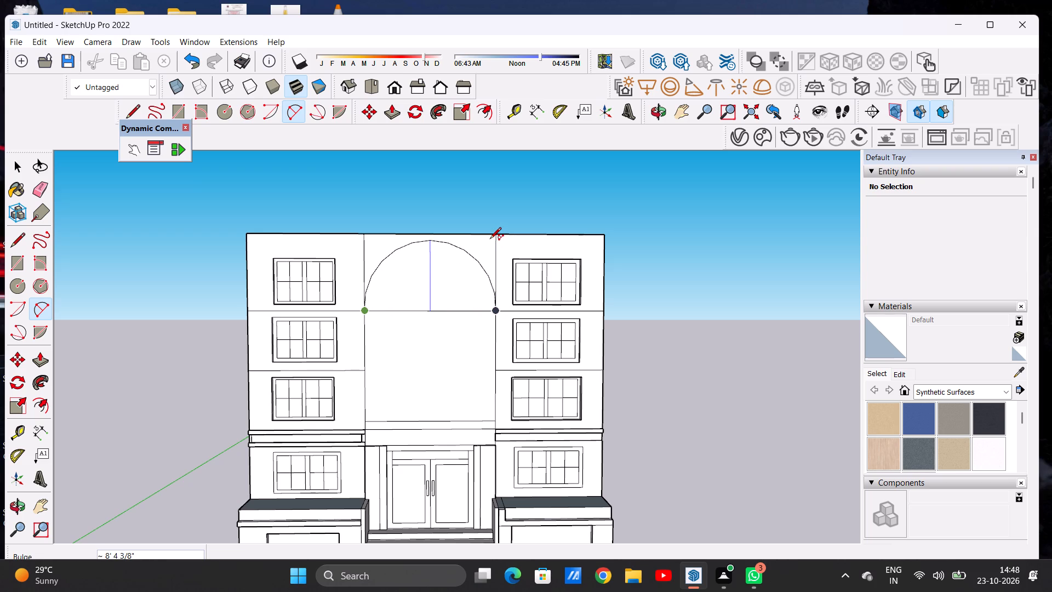
left_click(490, 240)
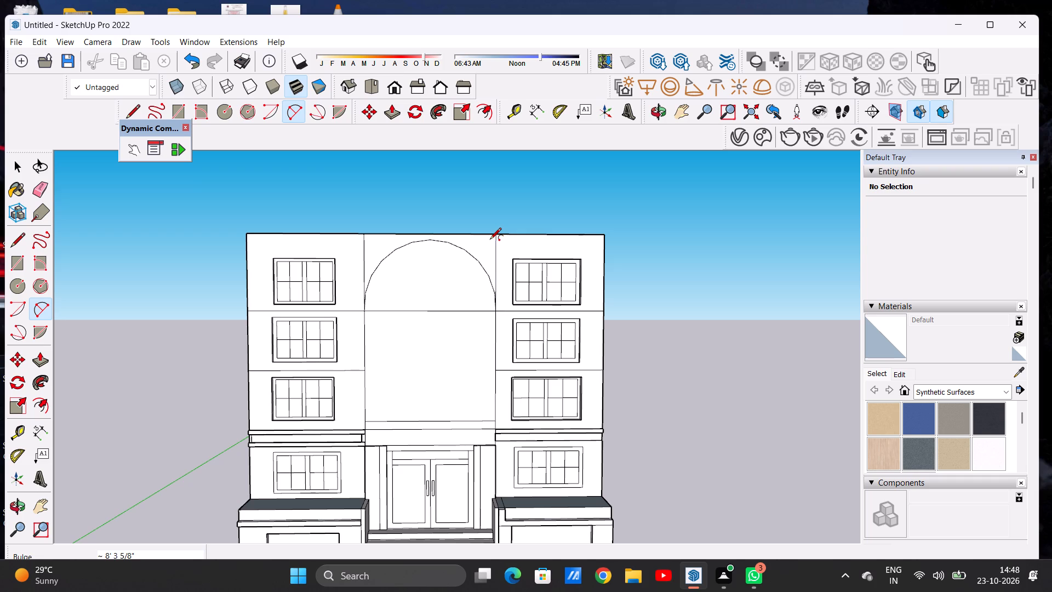
key("space")
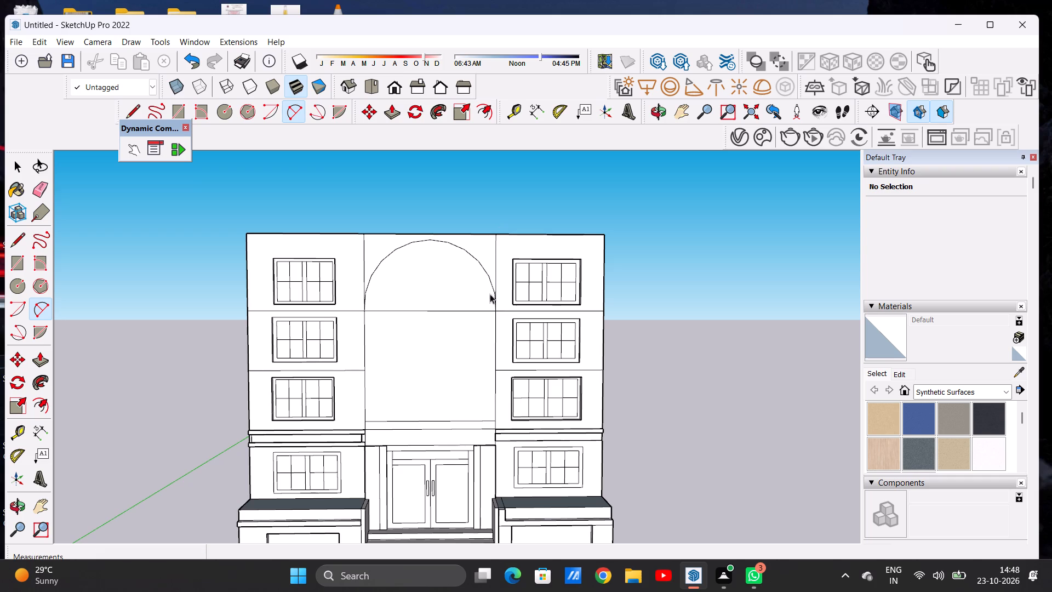
Set the central bay's arc to 60 segments to smooth its curve.
scroll(495, 293, "up", 9)
scroll(486, 297, "down", 1)
scroll(486, 297, "up", 1)
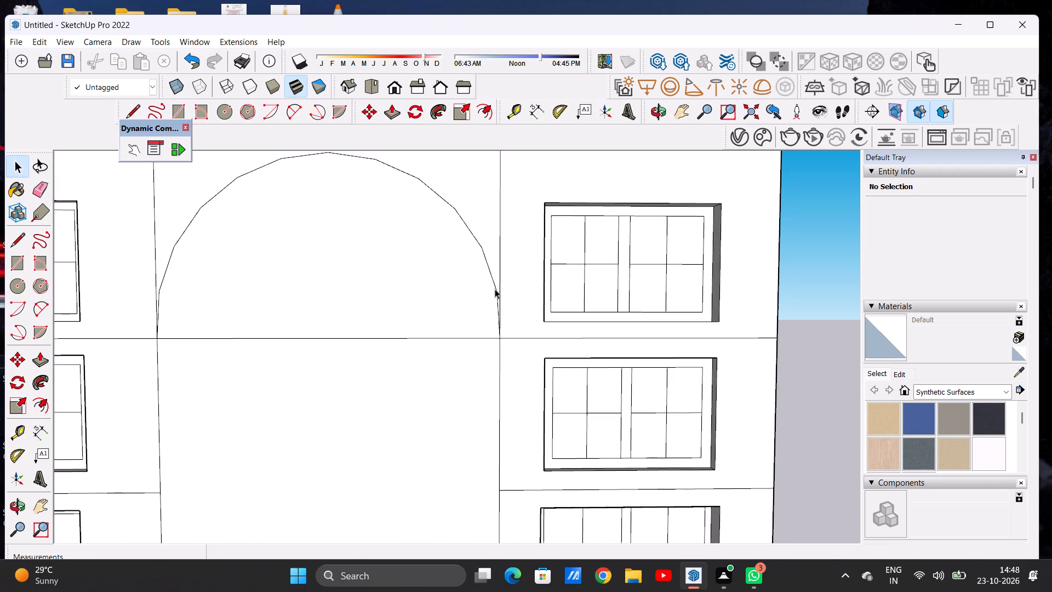
left_click(495, 289)
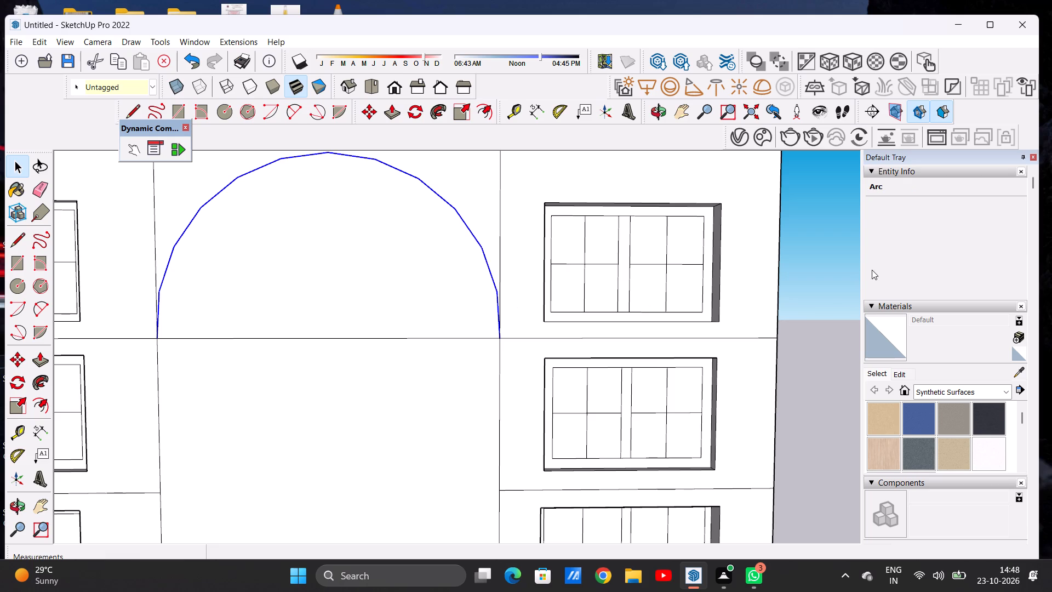
left_click(960, 234)
left_click_drag(954, 235, 944, 237)
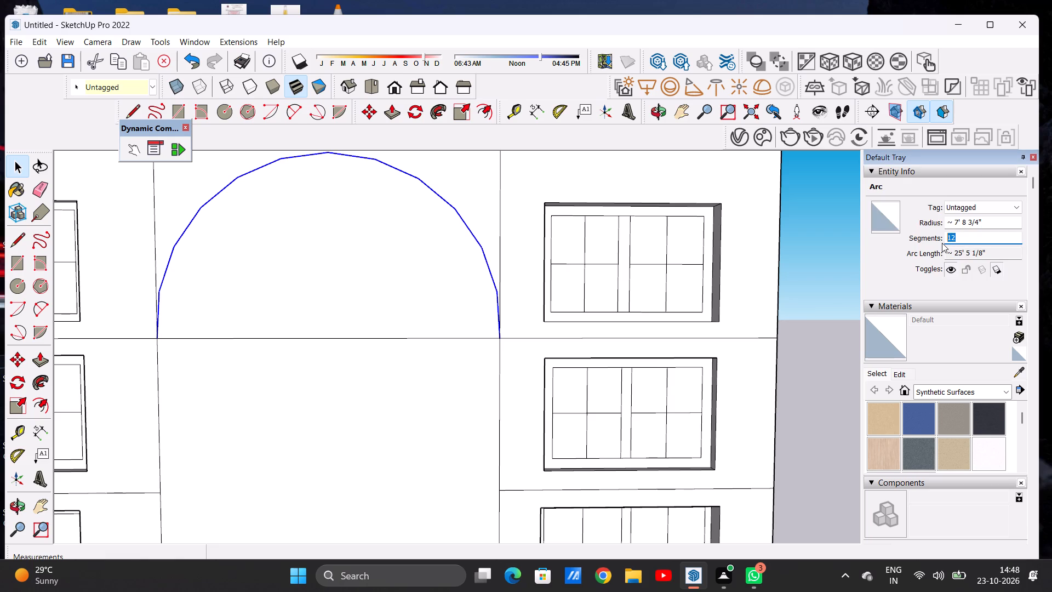
type("60")
key("Return")
key("space")
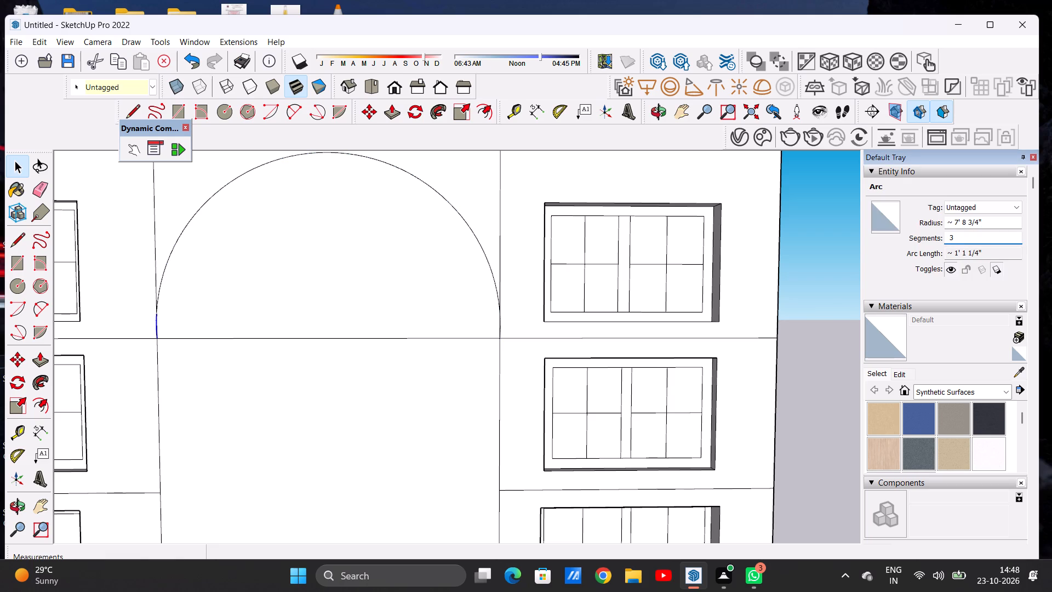
scroll(290, 376, "down", 7)
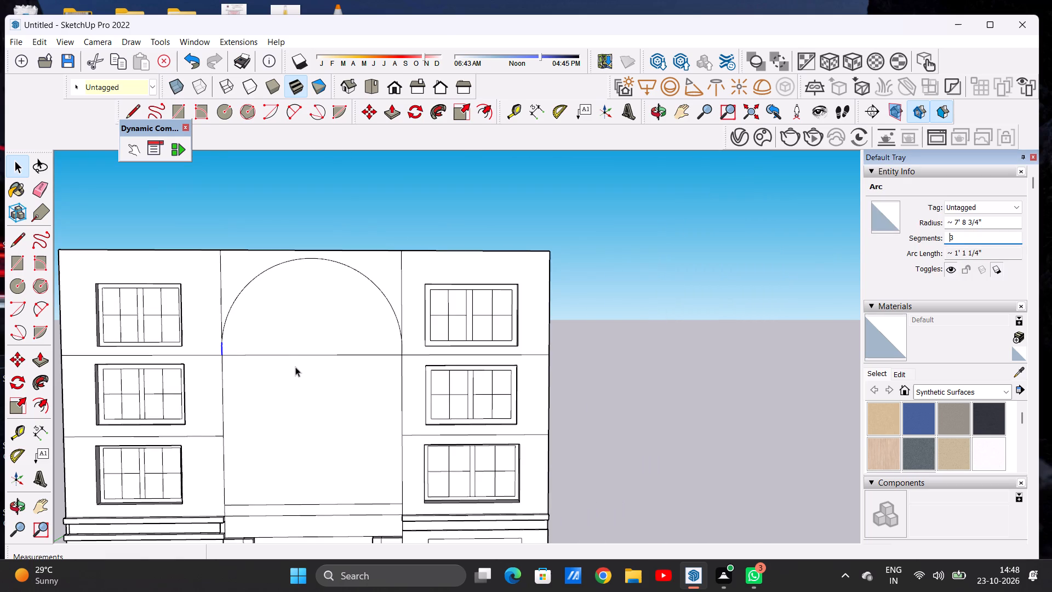
scroll(243, 364, "up", 14)
scroll(204, 351, "down", 14)
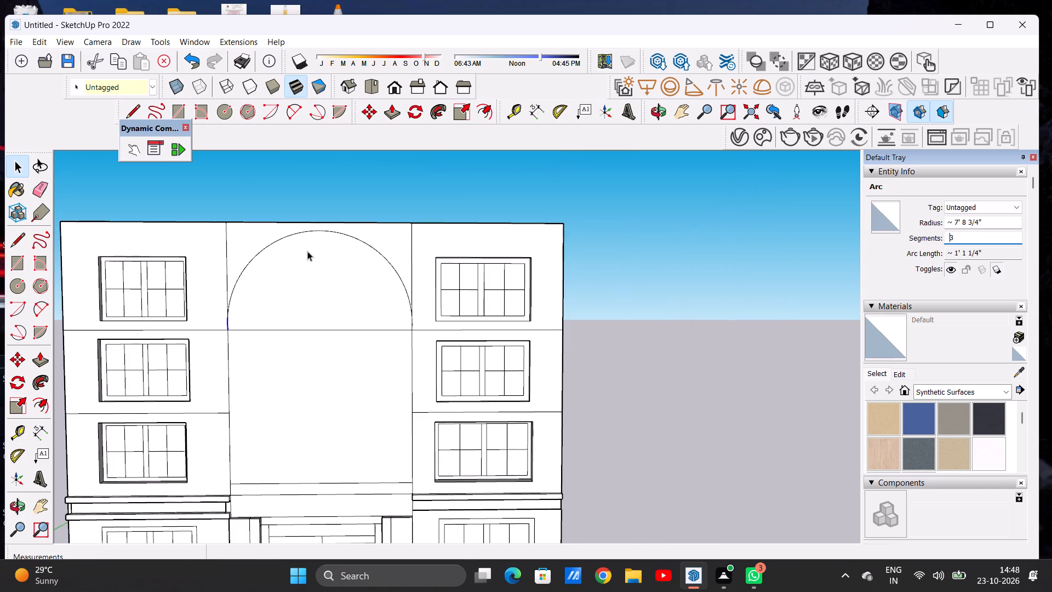
left_click(320, 196)
Erase the horizontal line under the arc so the arch and the central bay below form one face.
scroll(216, 333, "up", 5)
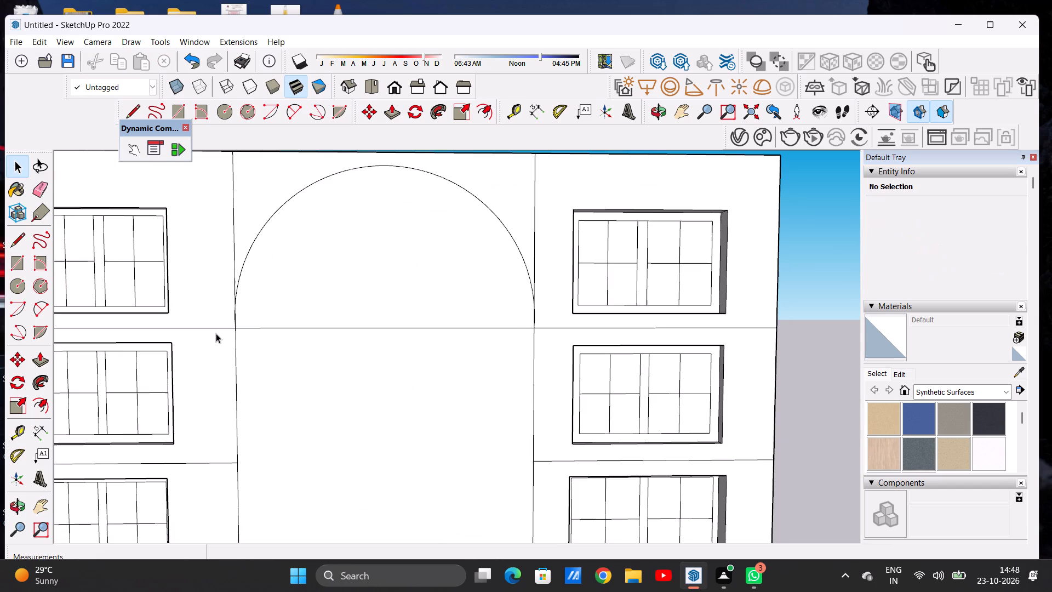
key("e")
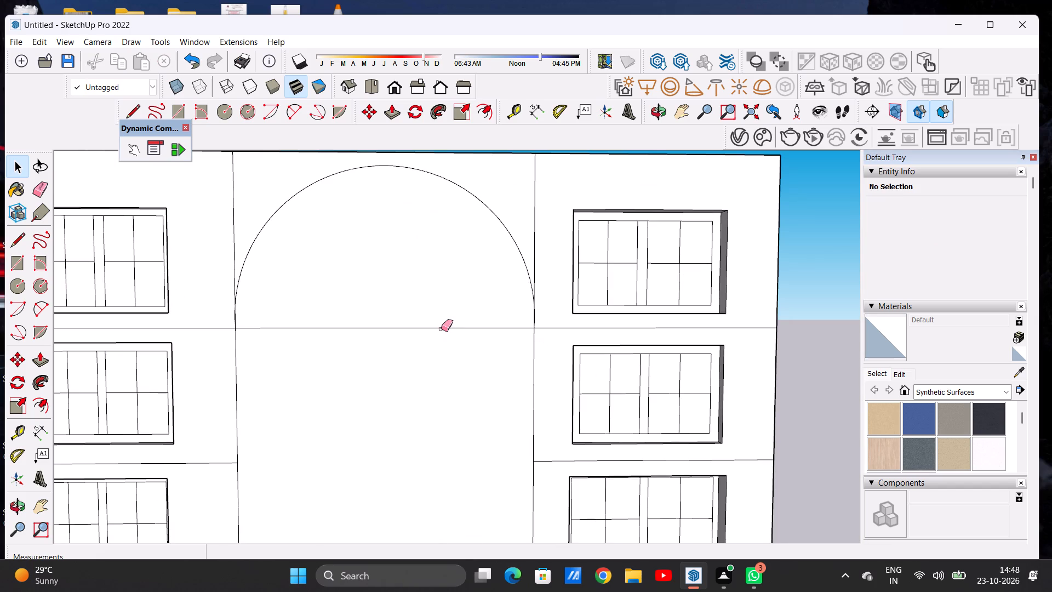
left_click(438, 332)
left_click_drag(438, 326, 438, 335)
scroll(399, 334, "down", 7)
scroll(290, 335, "down", 7)
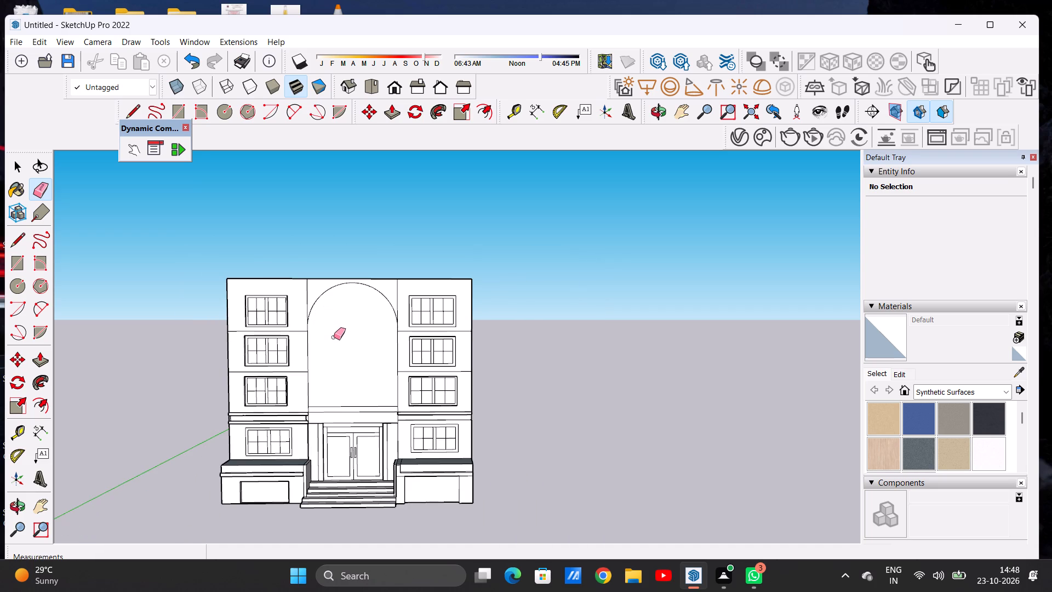
key("space")
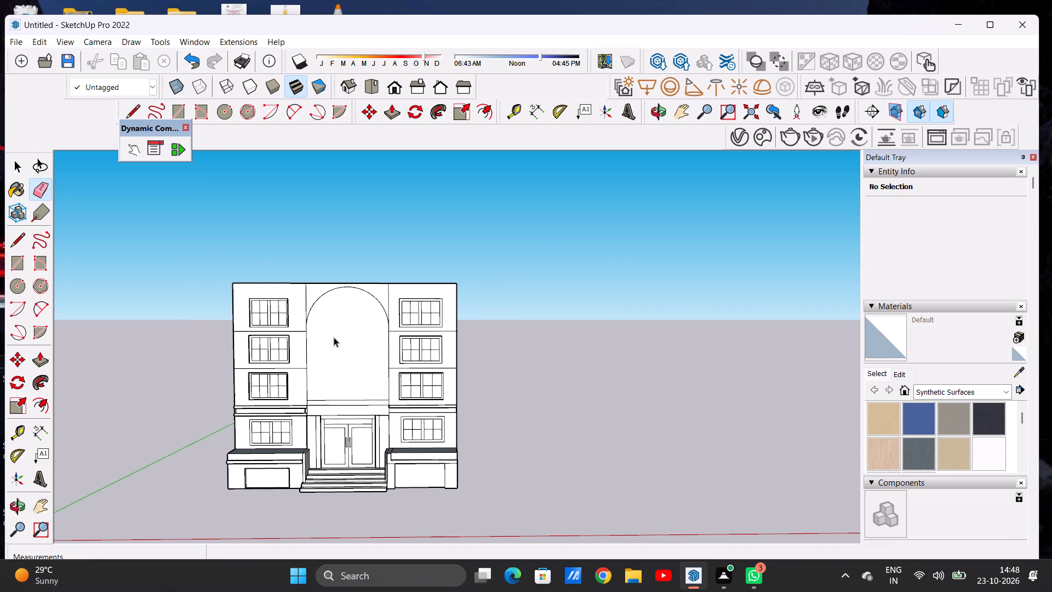
Offset the arched central bay face's outline inward to form a border band around it.
scroll(345, 326, "down", 5)
scroll(348, 363, "up", 10)
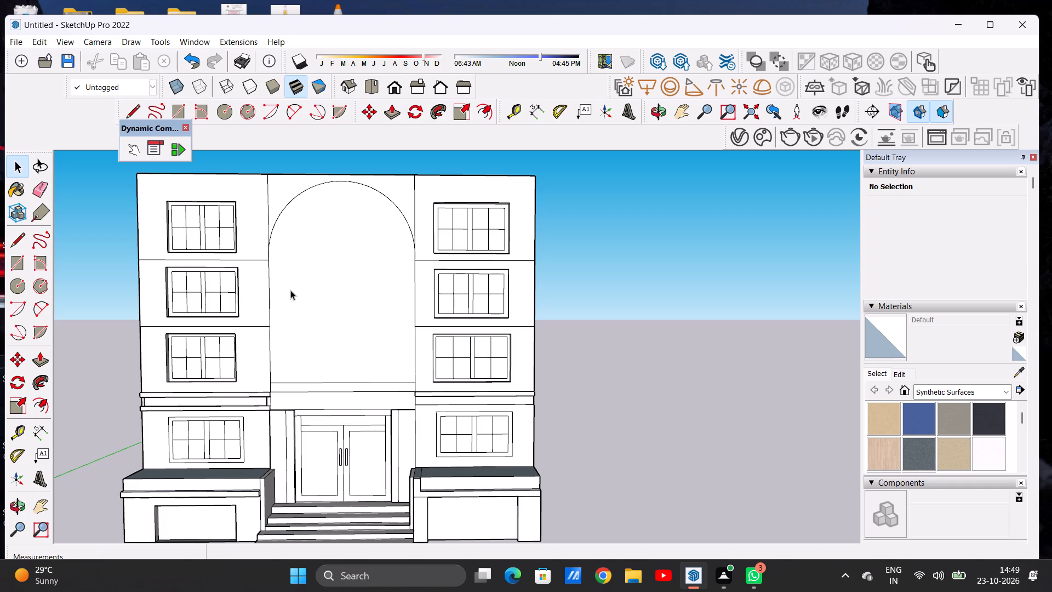
scroll(286, 300, "down", 5)
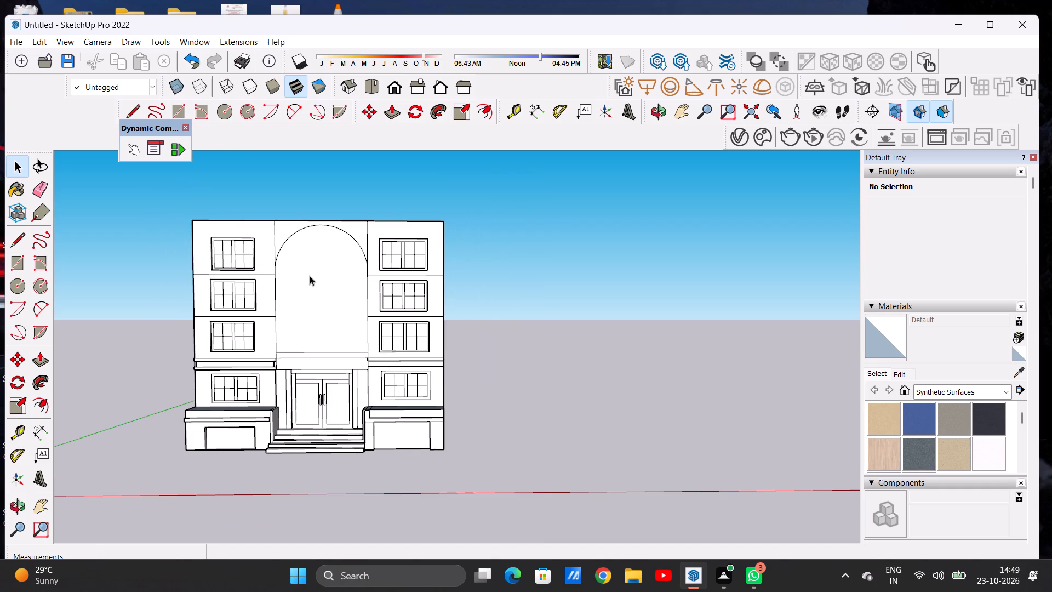
scroll(316, 267, "up", 1)
scroll(316, 265, "down", 1)
scroll(316, 265, "up", 3)
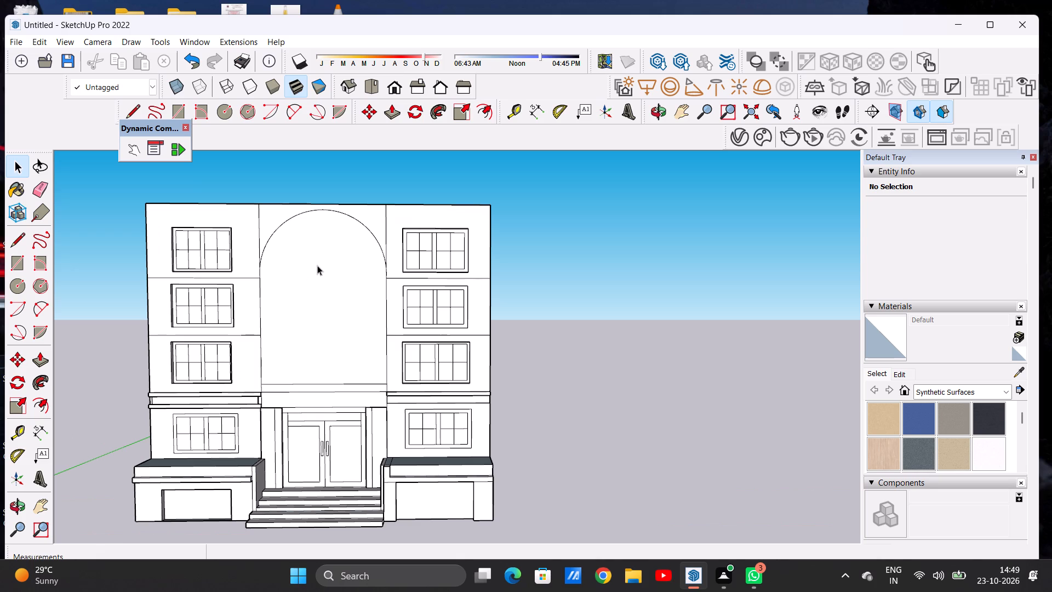
type("OF")
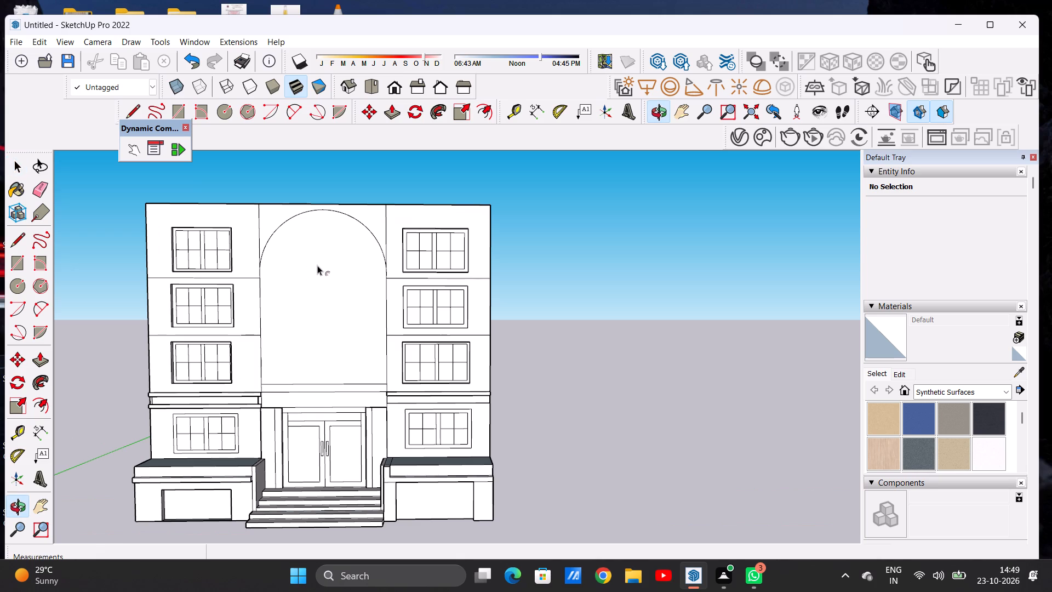
left_click(290, 232)
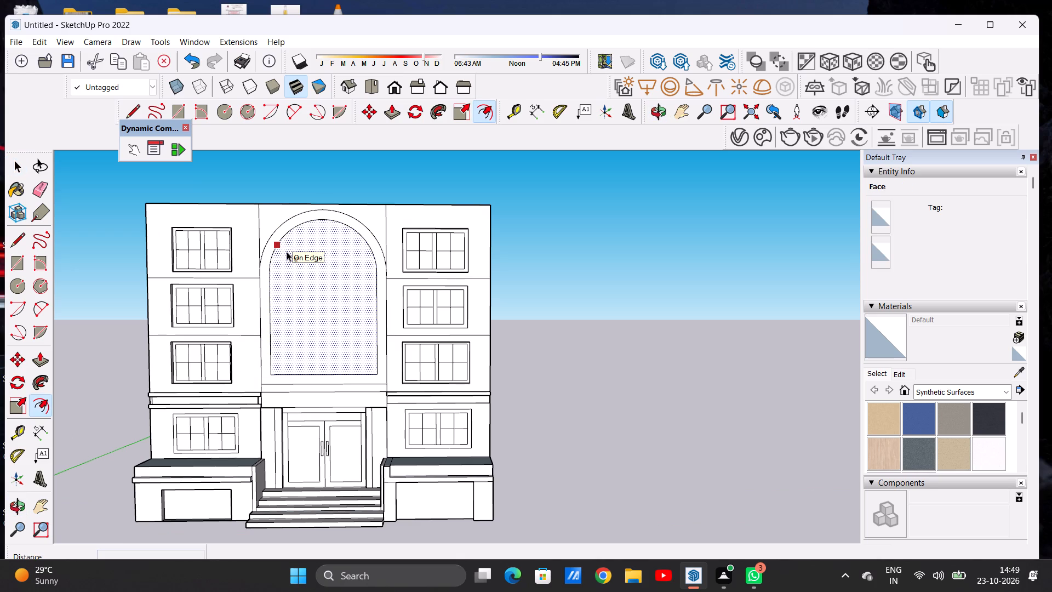
key("space")
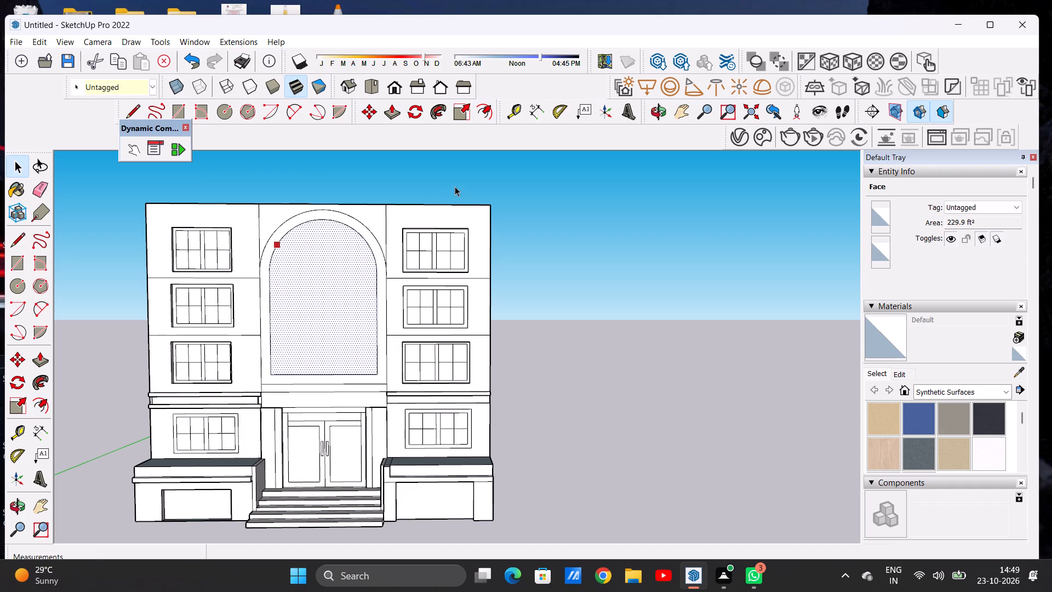
left_click(455, 186)
Draw two vertical lines about 1' 2" long from the inner arch outline's bottom corners down to the line over the entrance.
scroll(270, 304, "down", 5)
scroll(254, 348, "up", 4)
scroll(254, 348, "down", 1)
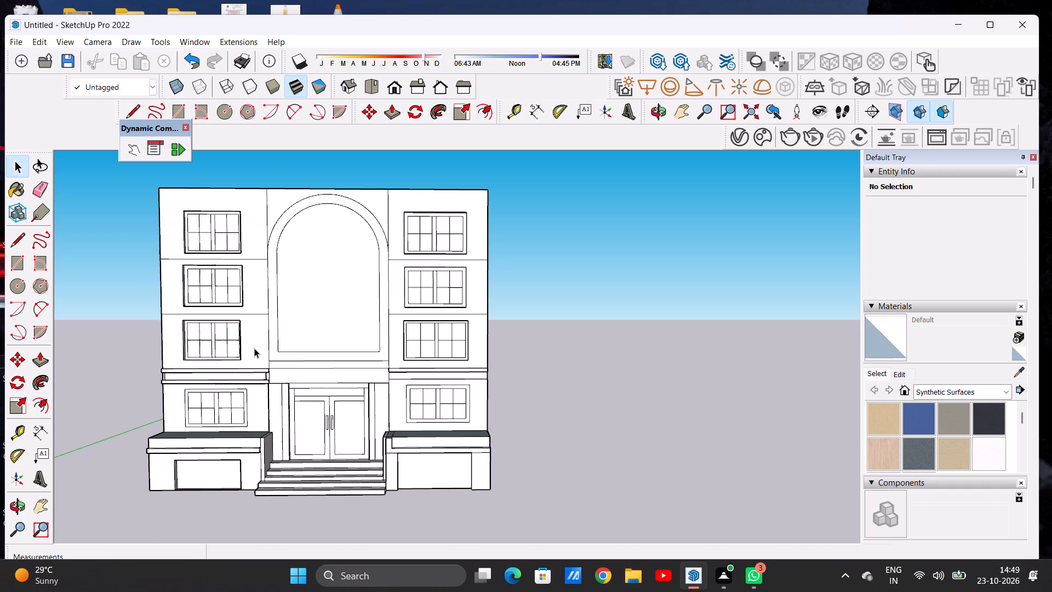
scroll(254, 348, "up", 1)
scroll(226, 340, "down", 4)
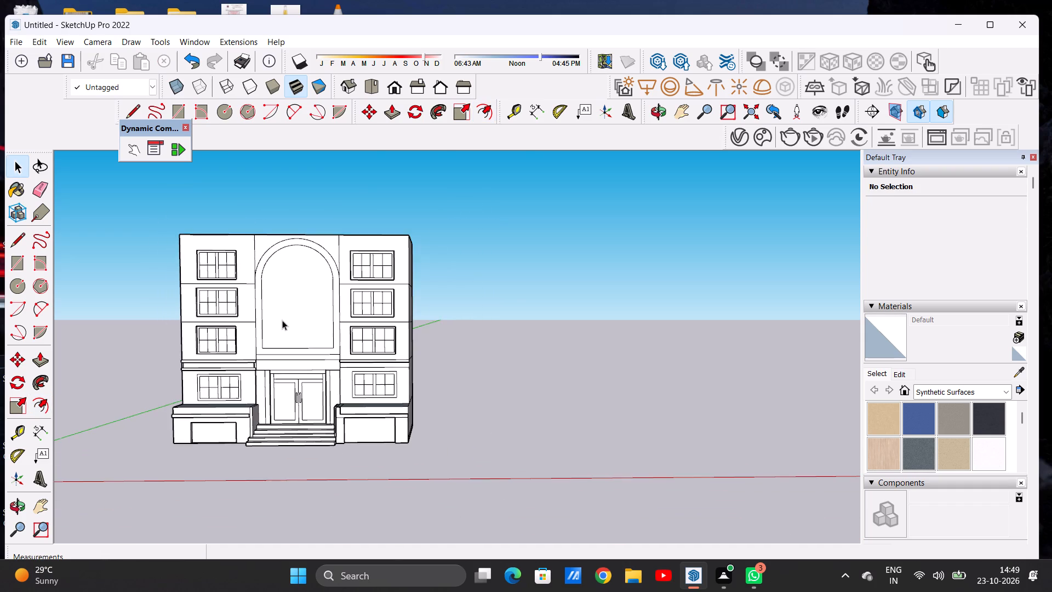
scroll(284, 320, "up", 7)
scroll(283, 344, "down", 4)
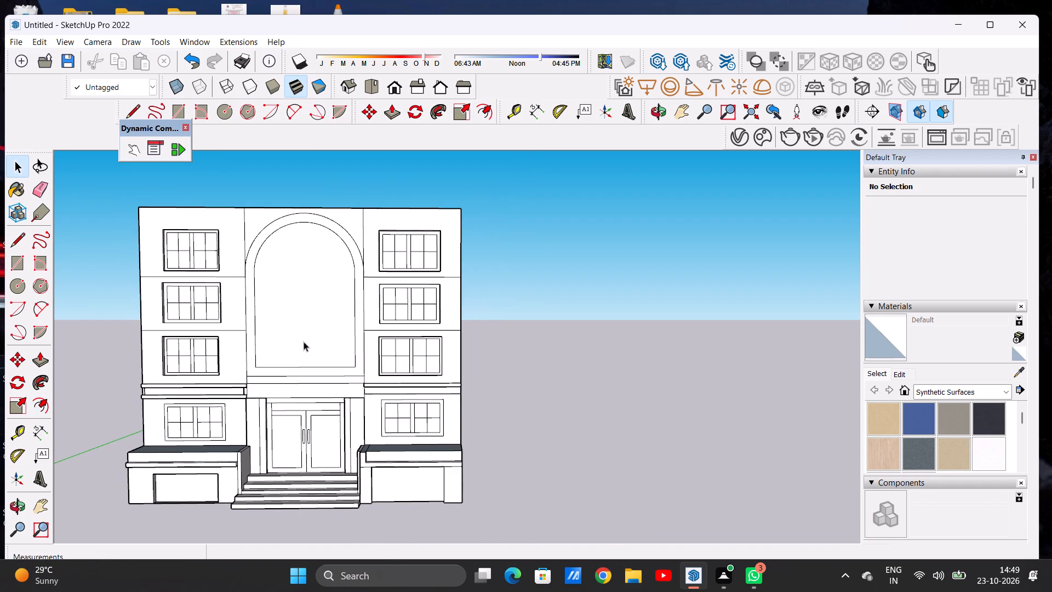
middle_click_drag(302, 318, 310, 337)
scroll(291, 374, "up", 10)
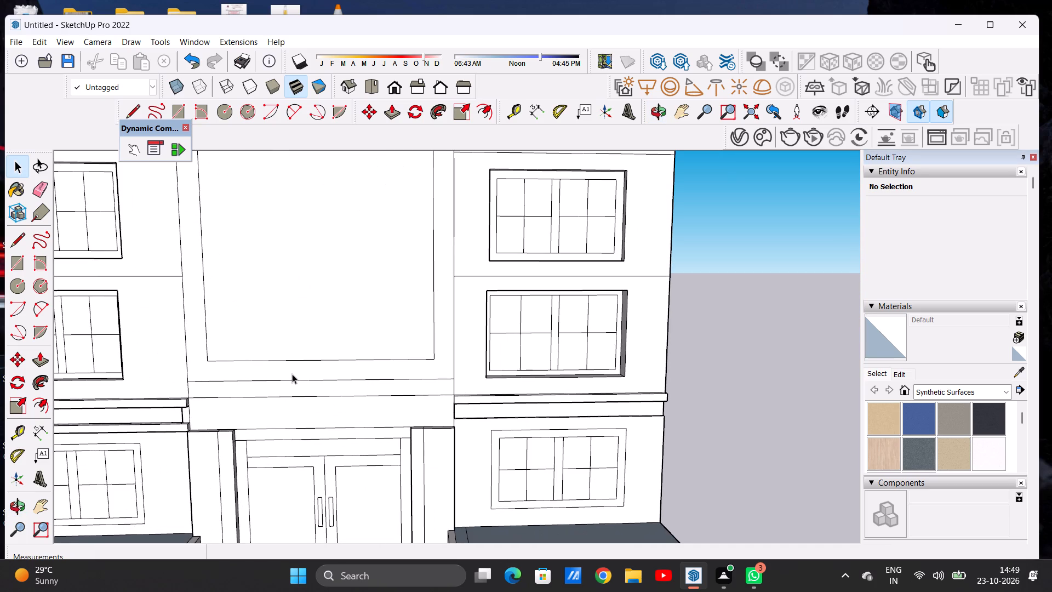
scroll(327, 366, "down", 3)
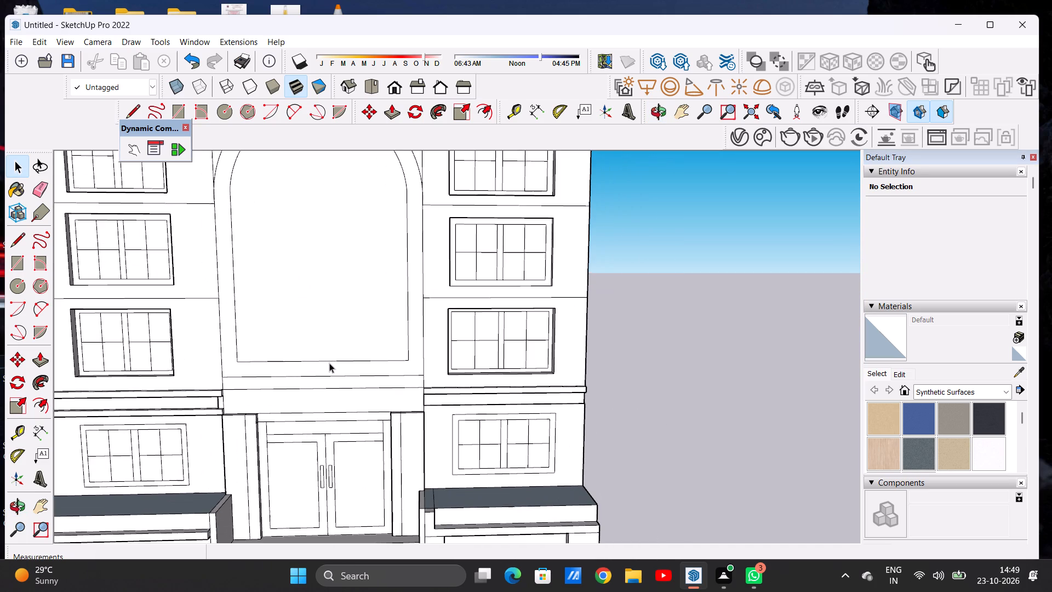
key("l")
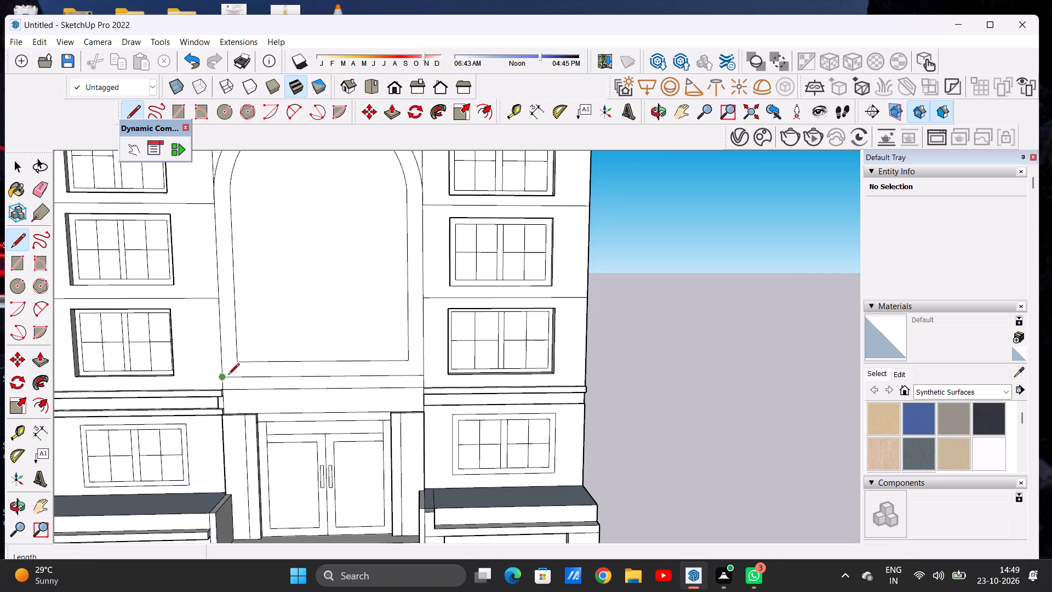
scroll(230, 372, "up", 8)
left_click(241, 352)
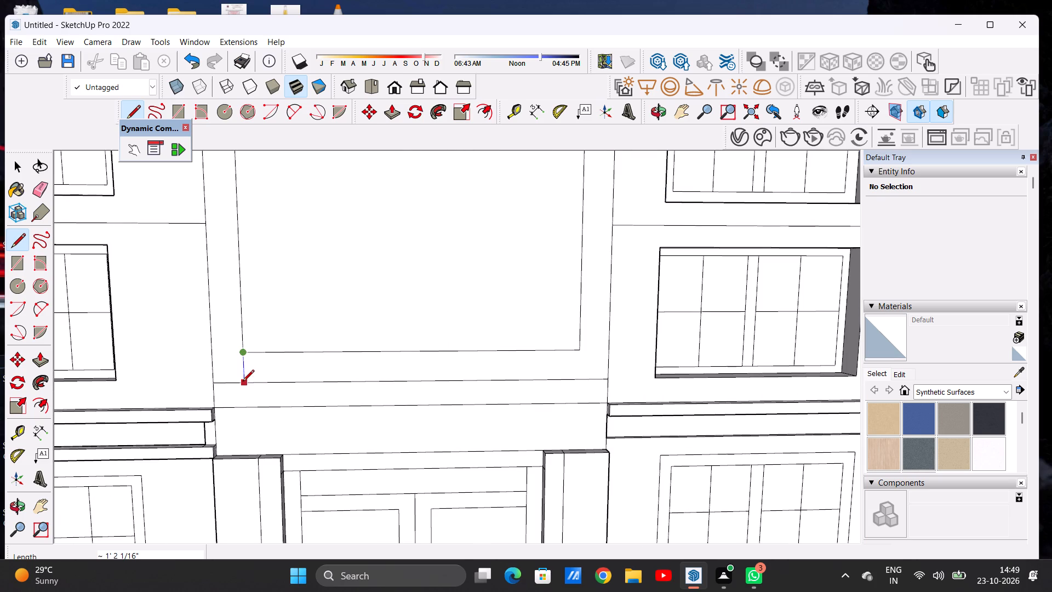
left_click(243, 382)
left_click(583, 350)
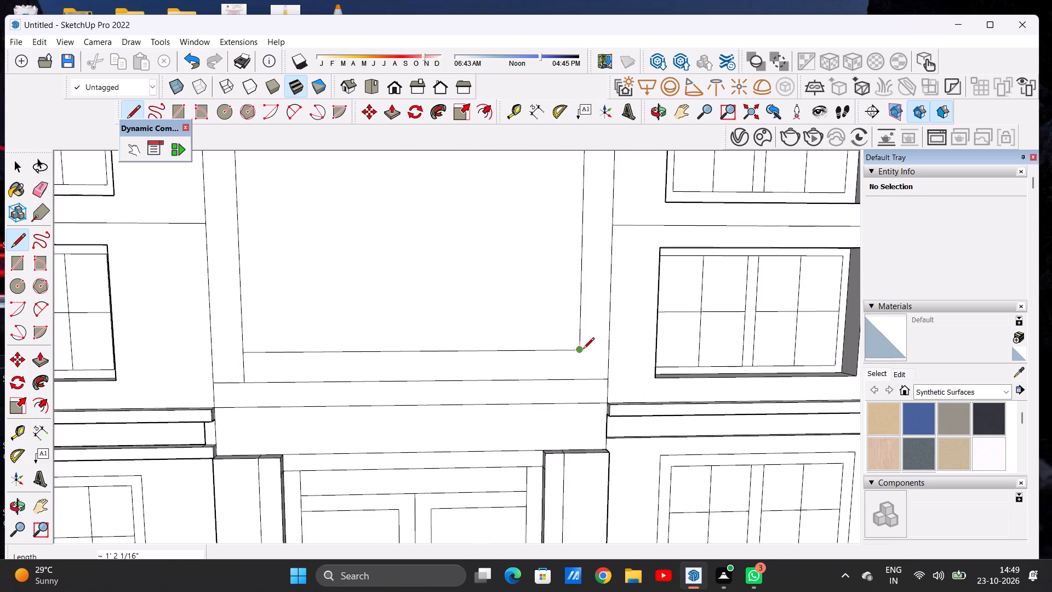
left_click(583, 381)
key("space")
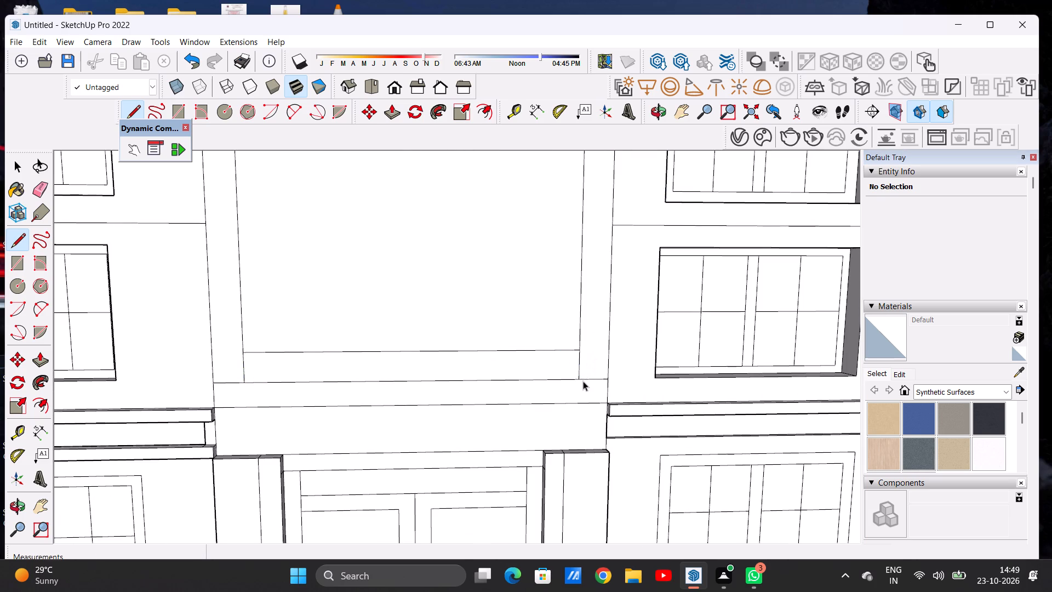
Erase the inner arch outline's bottom edge between the two vertical extensions.
type("E")
left_click_drag(470, 350, 474, 357)
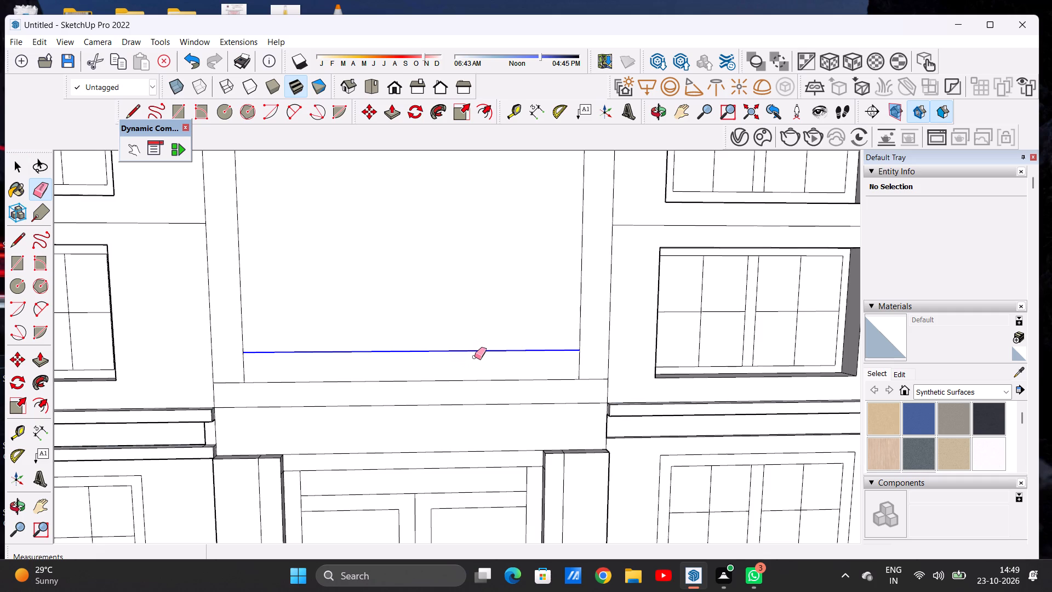
key("space")
Examine the arched central bay and the whole front elevation from near and far and from different angles.
scroll(249, 352, "down", 7)
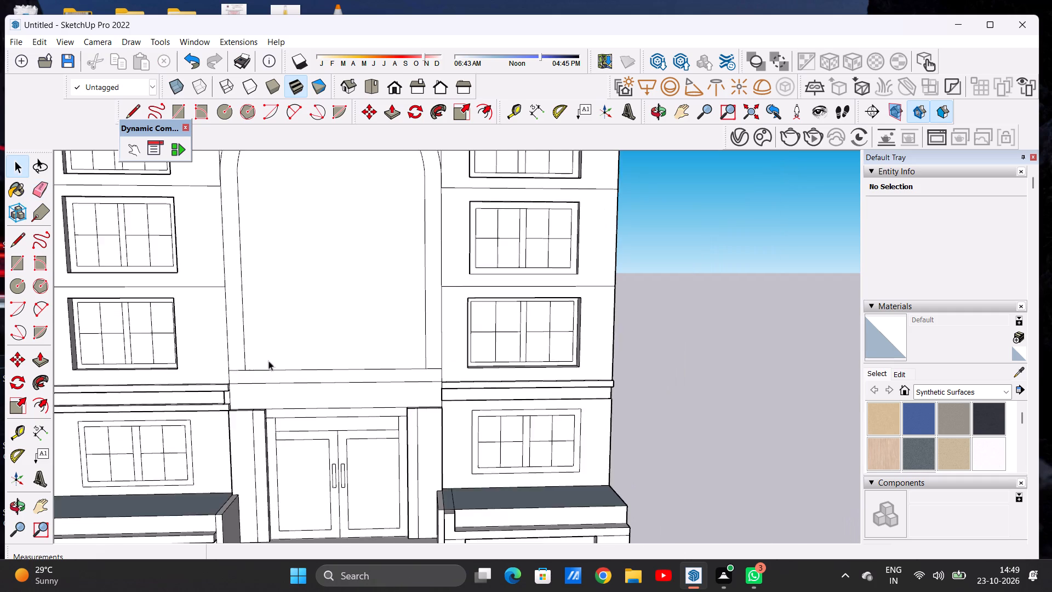
scroll(268, 361, "down", 7)
middle_click_drag(278, 343, 266, 333)
middle_click_drag(266, 334, 277, 341)
scroll(298, 257, "up", 2)
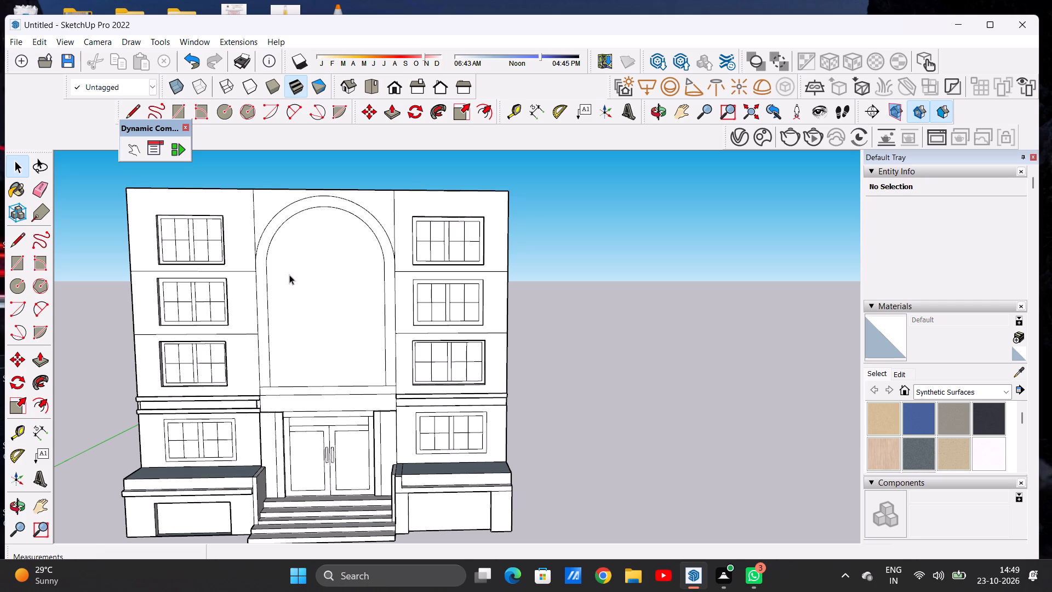
scroll(298, 271, "down", 5)
scroll(297, 359, "up", 6)
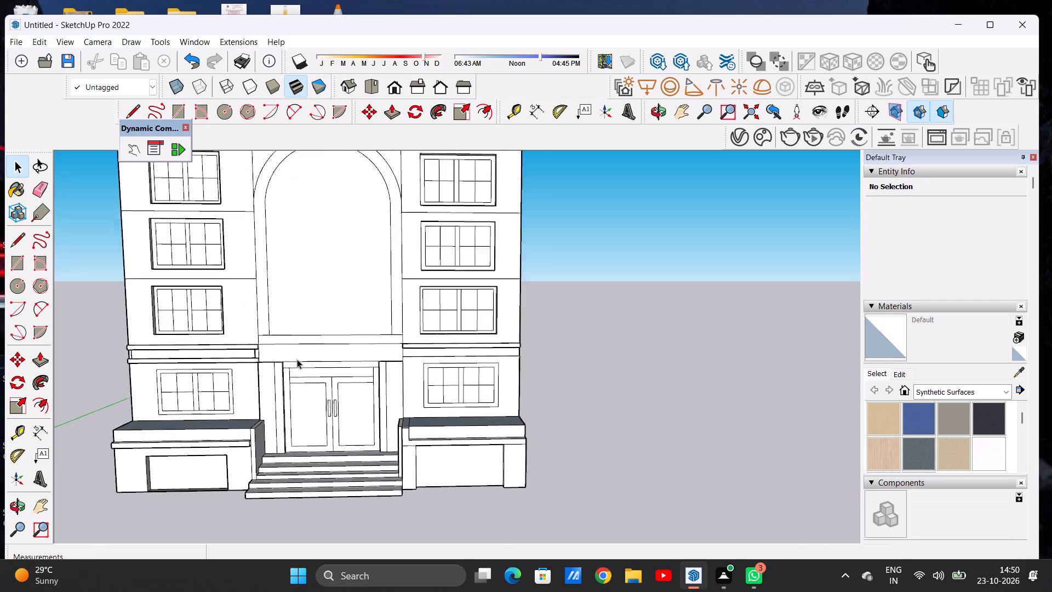
scroll(297, 359, "up", 1)
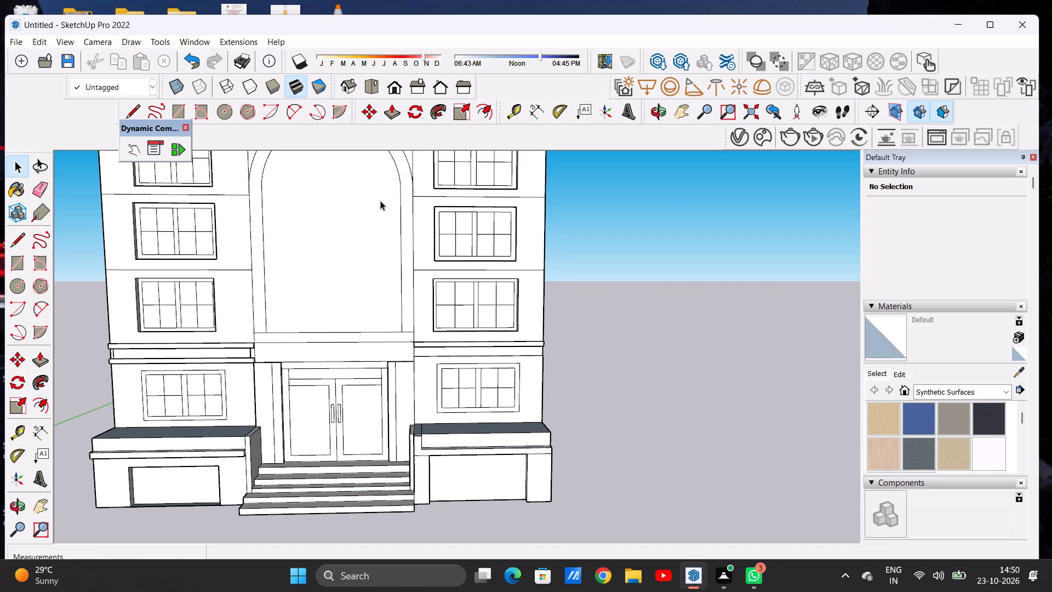
scroll(304, 233, "down", 15)
scroll(313, 213, "up", 1)
scroll(313, 212, "down", 1)
scroll(313, 212, "up", 8)
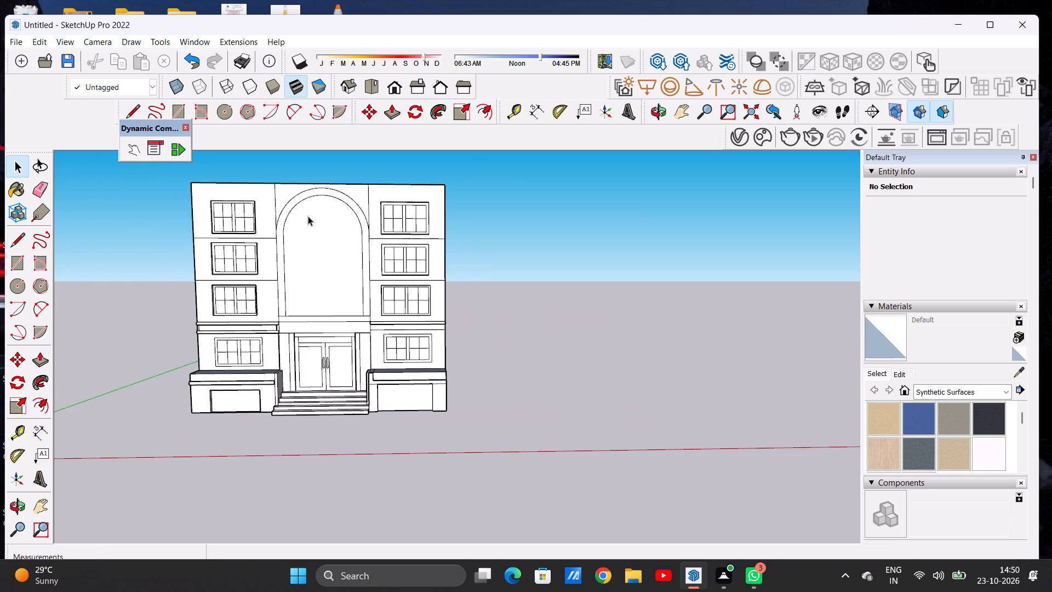
scroll(322, 240, "down", 9)
middle_click_drag(431, 236, 420, 235)
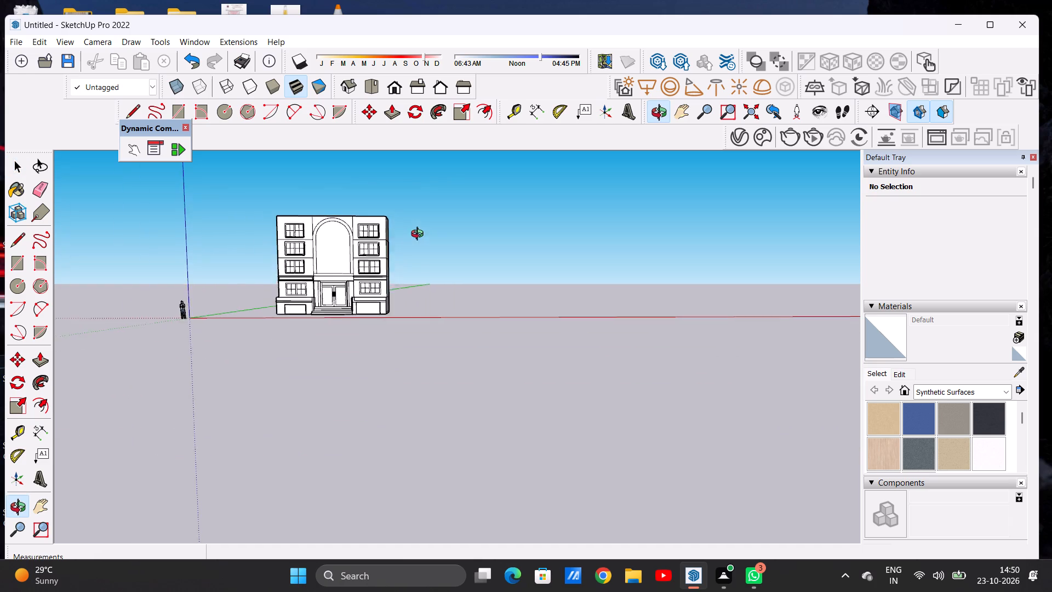
middle_click_drag(420, 235, 395, 253)
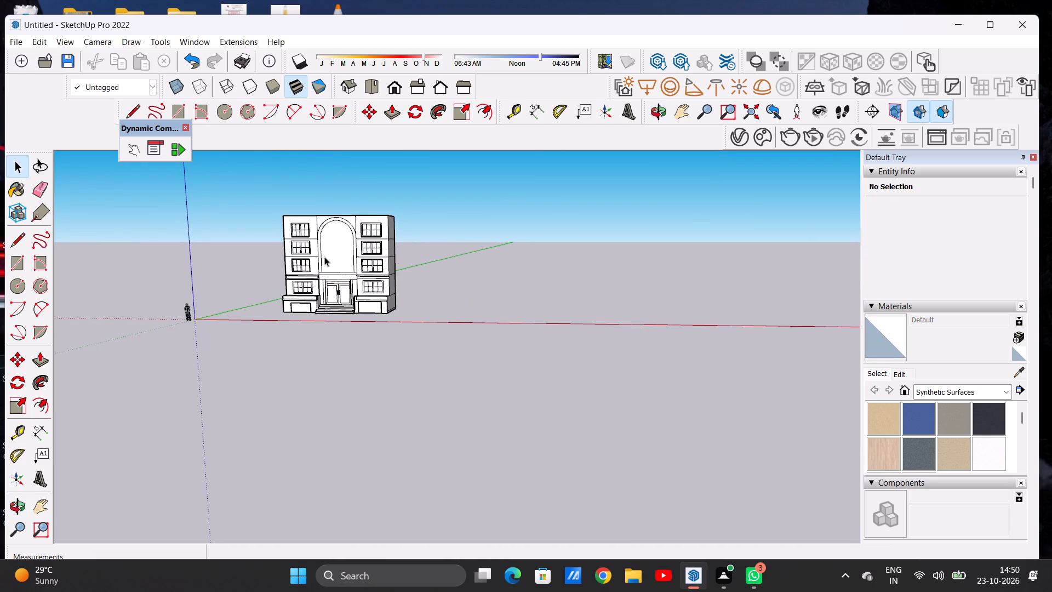
scroll(321, 257, "up", 6)
middle_click_drag(319, 257, 343, 248)
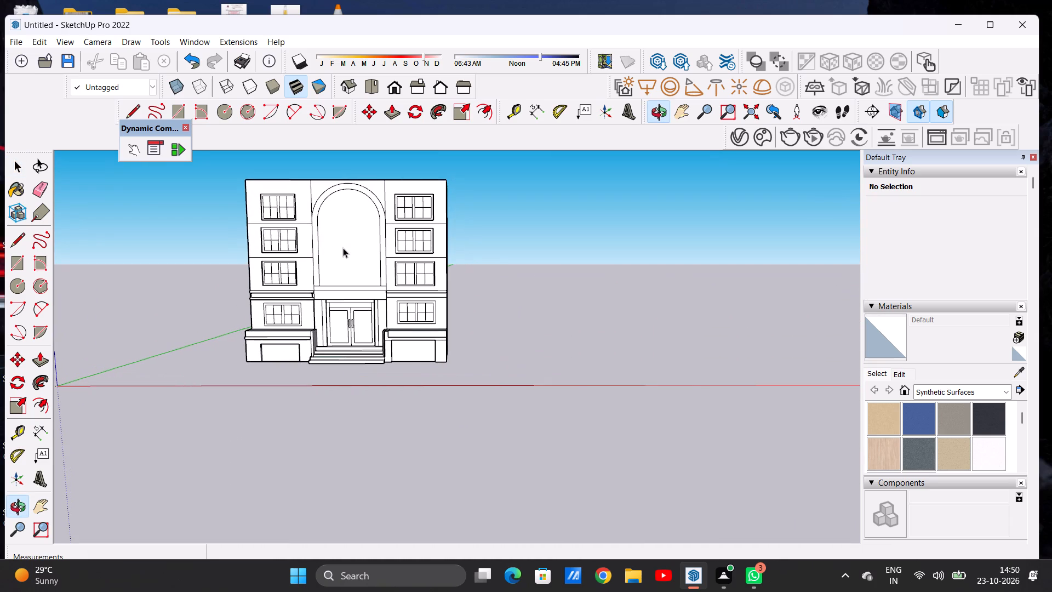
Push/Pull the three roof faces of the building upward by about 1' 6", keeping them level with each other.
scroll(364, 186, "down", 4)
middle_click_drag(346, 190, 344, 242)
scroll(374, 225, "down", 7)
scroll(355, 190, "up", 9)
middle_click_drag(366, 197, 350, 217)
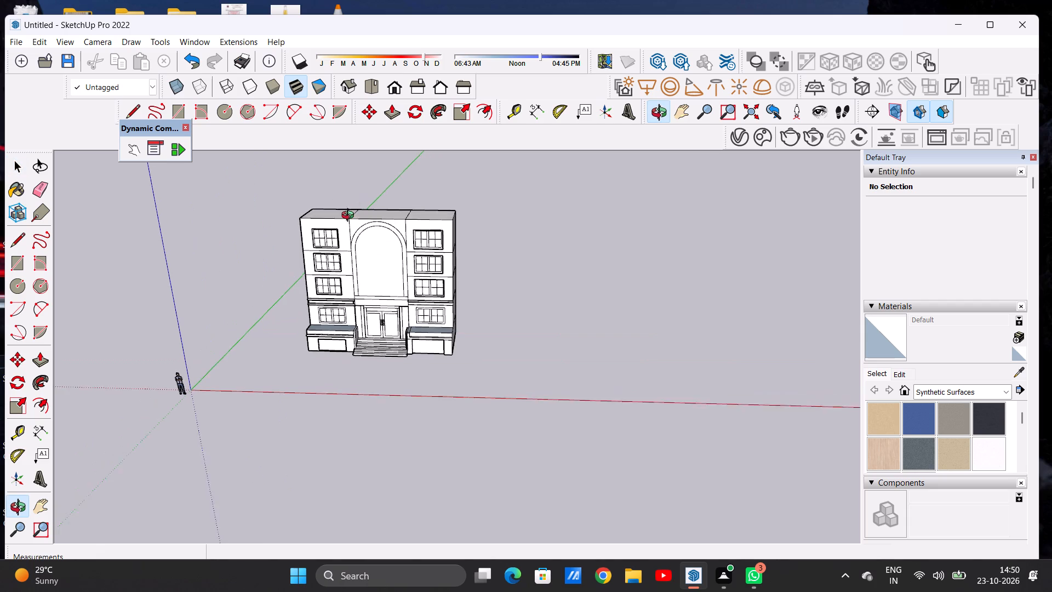
middle_click_drag(350, 217, 303, 217)
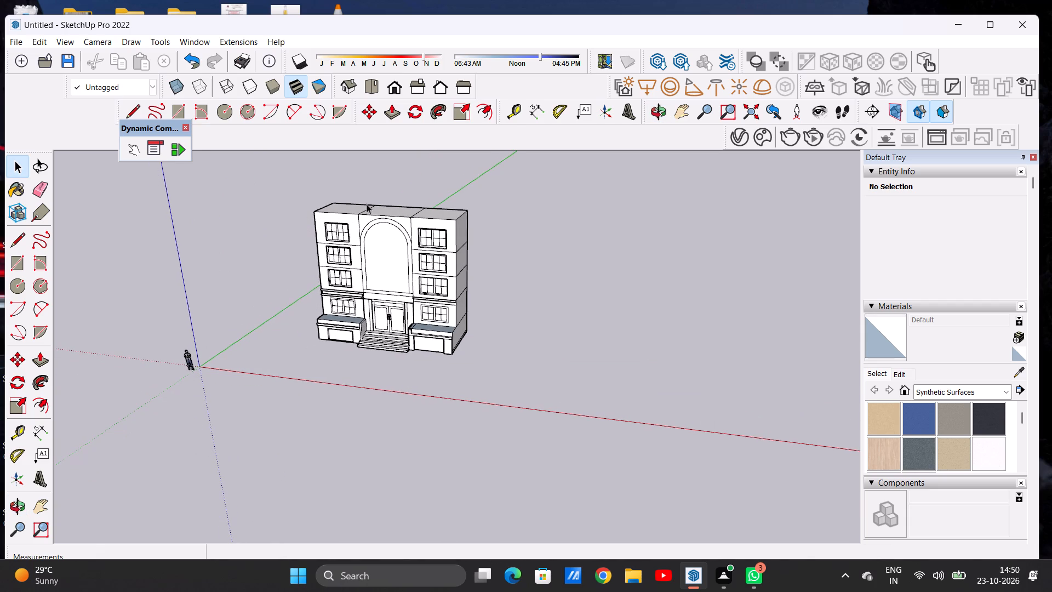
scroll(368, 204, "up", 6)
scroll(358, 213, "down", 3)
scroll(355, 215, "up", 9)
key("p")
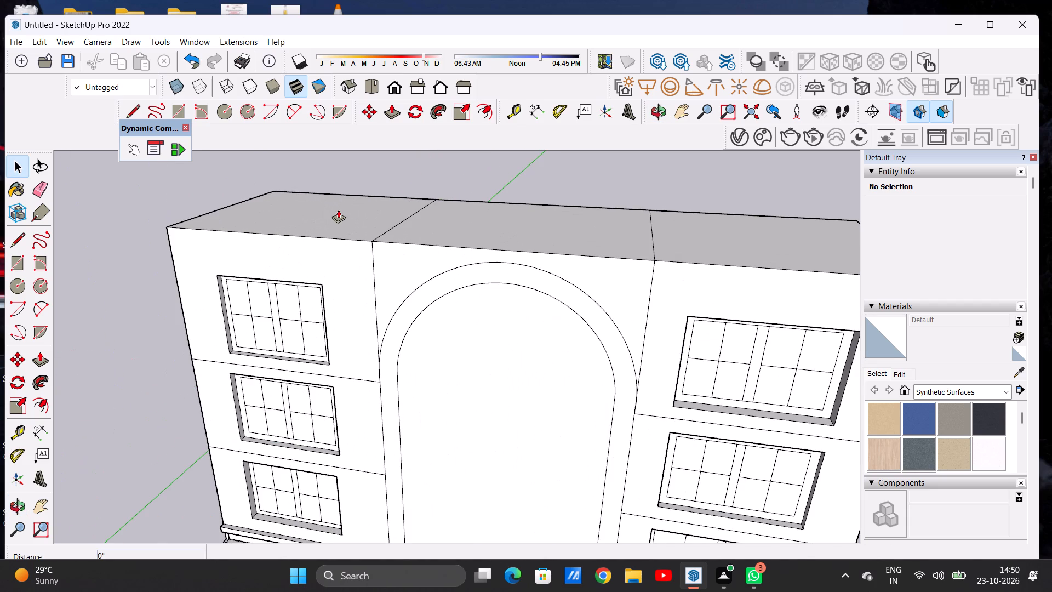
left_click(340, 230)
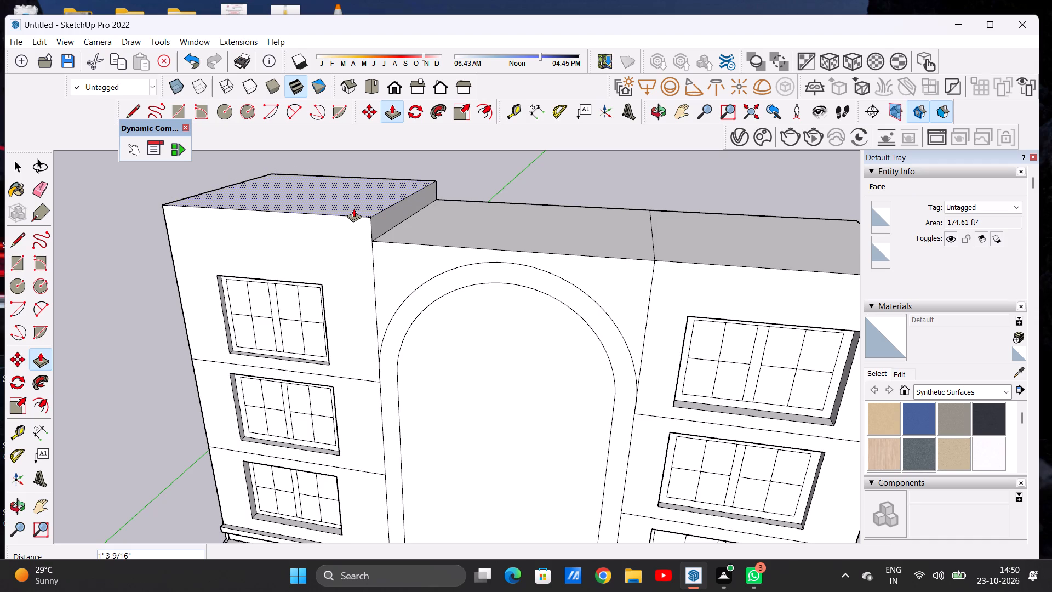
left_click(353, 205)
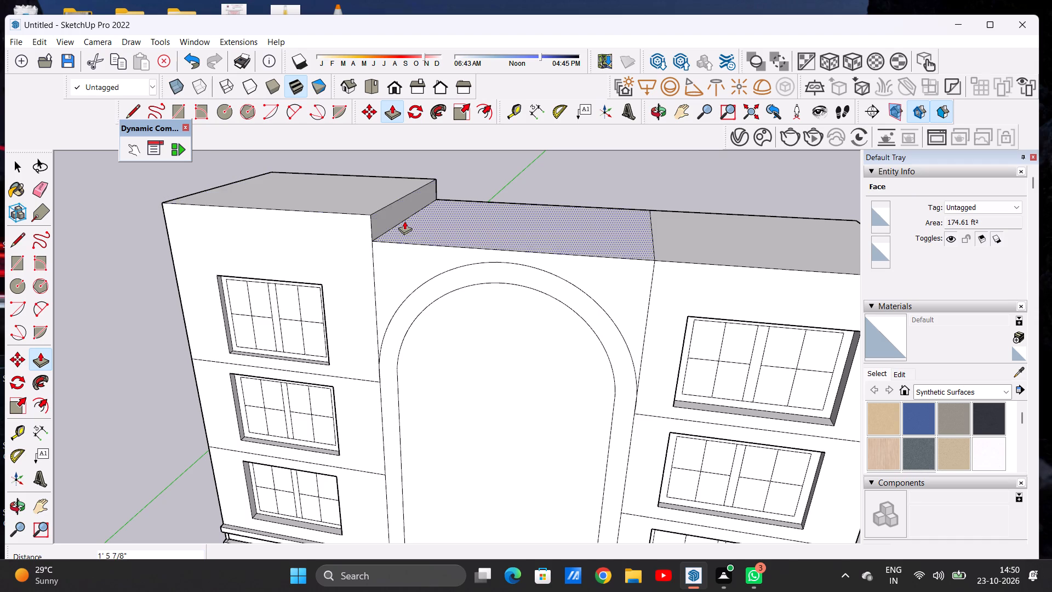
left_click(404, 221)
left_click(373, 210)
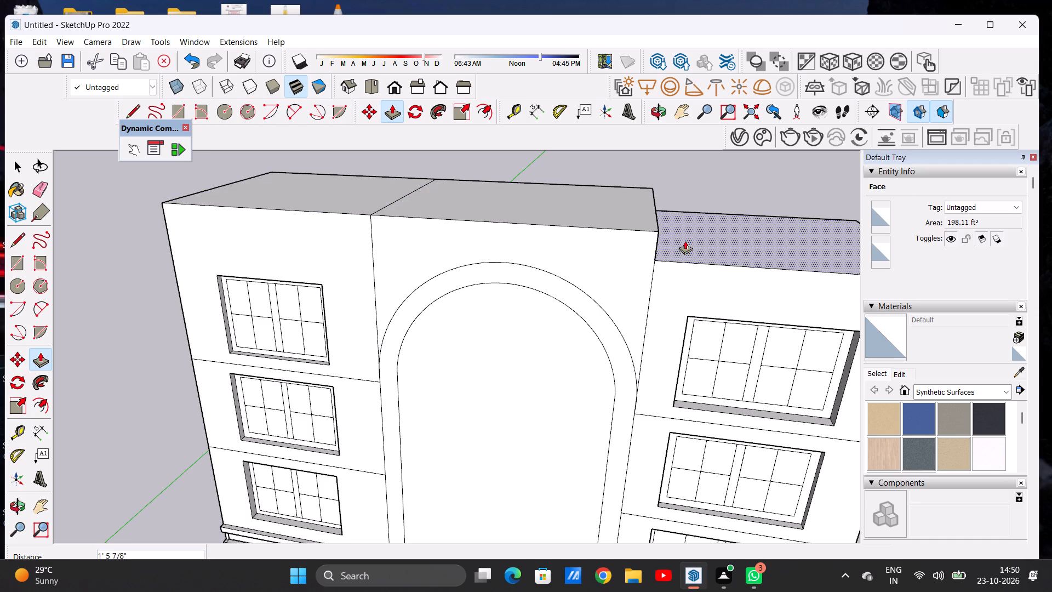
left_click(685, 241)
left_click(649, 224)
key("space")
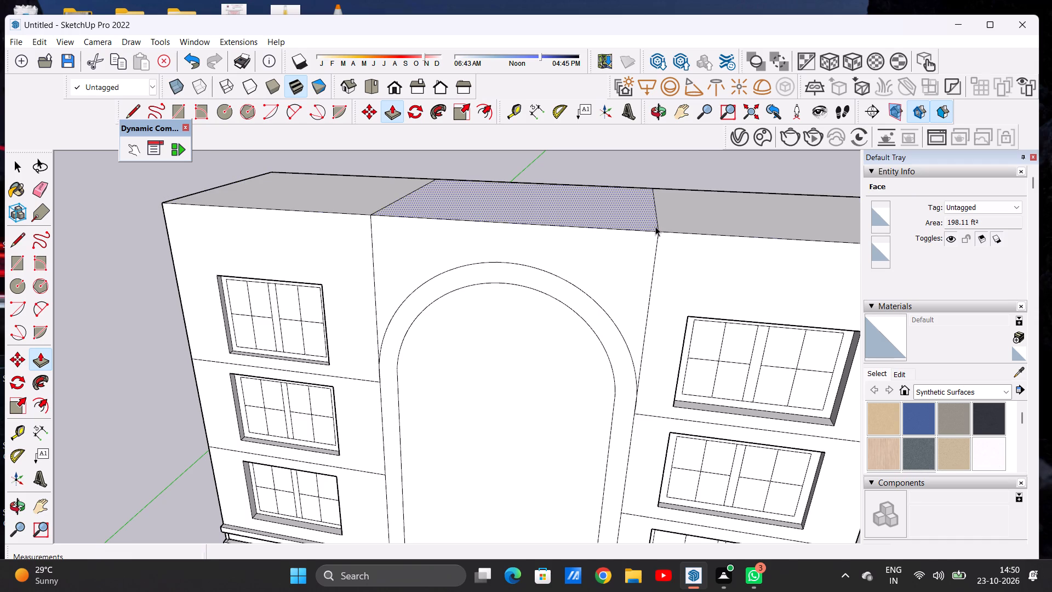
Erase the inner and outer arch curves of the central bay, keeping the inner vertical border lines.
scroll(427, 351, "down", 9)
middle_click_drag(523, 359, 536, 287)
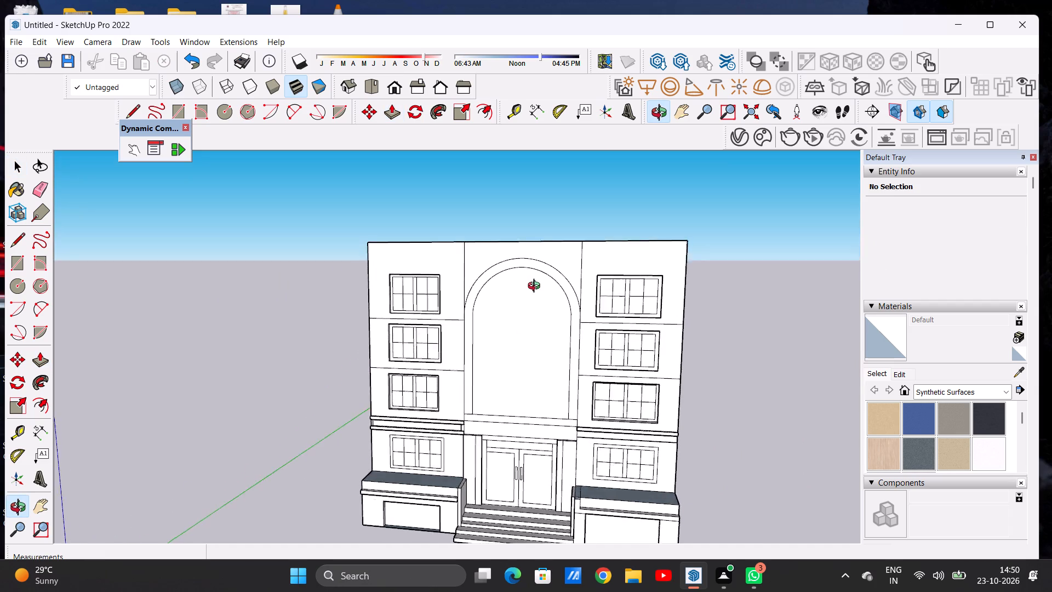
middle_click_drag(536, 287, 602, 304)
scroll(431, 341, "down", 6)
scroll(498, 301, "up", 1)
scroll(498, 301, "down", 1)
scroll(498, 301, "up", 12)
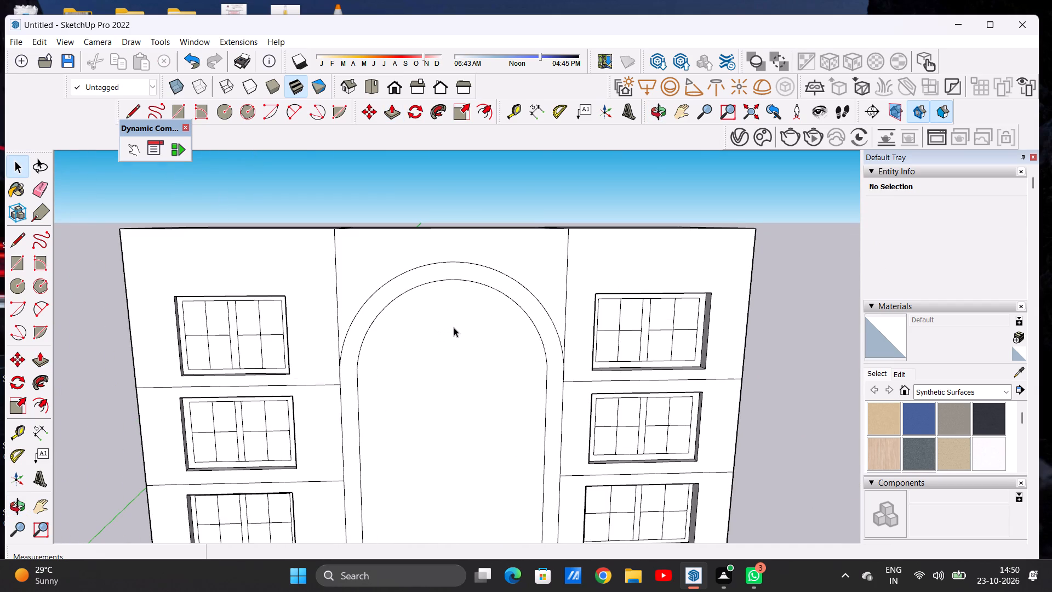
scroll(417, 281, "down", 5)
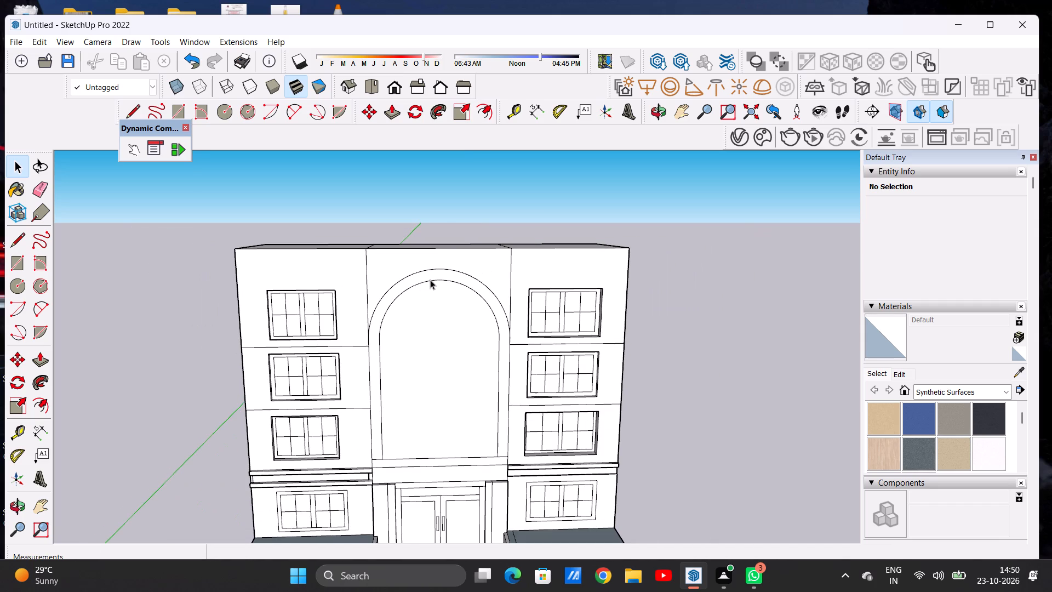
scroll(461, 301, "up", 3)
scroll(374, 306, "down", 4)
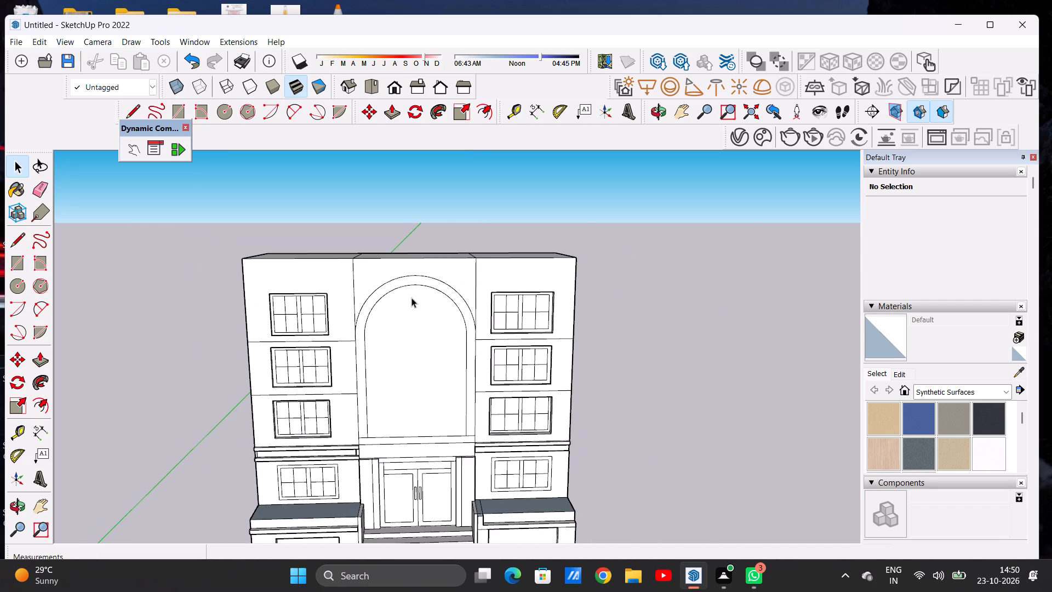
scroll(415, 297, "up", 8)
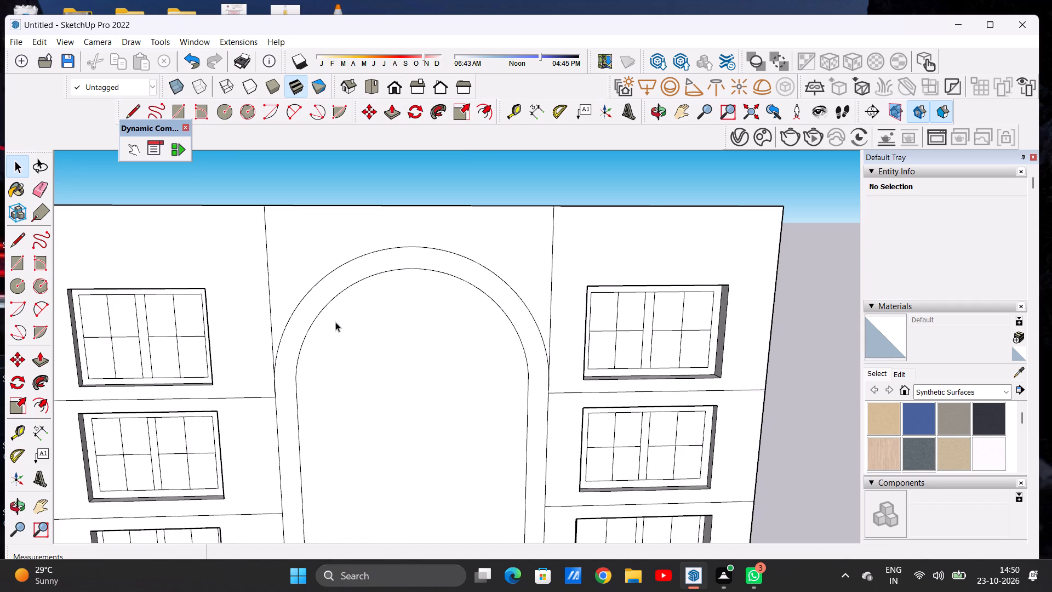
key("e")
left_click(346, 289)
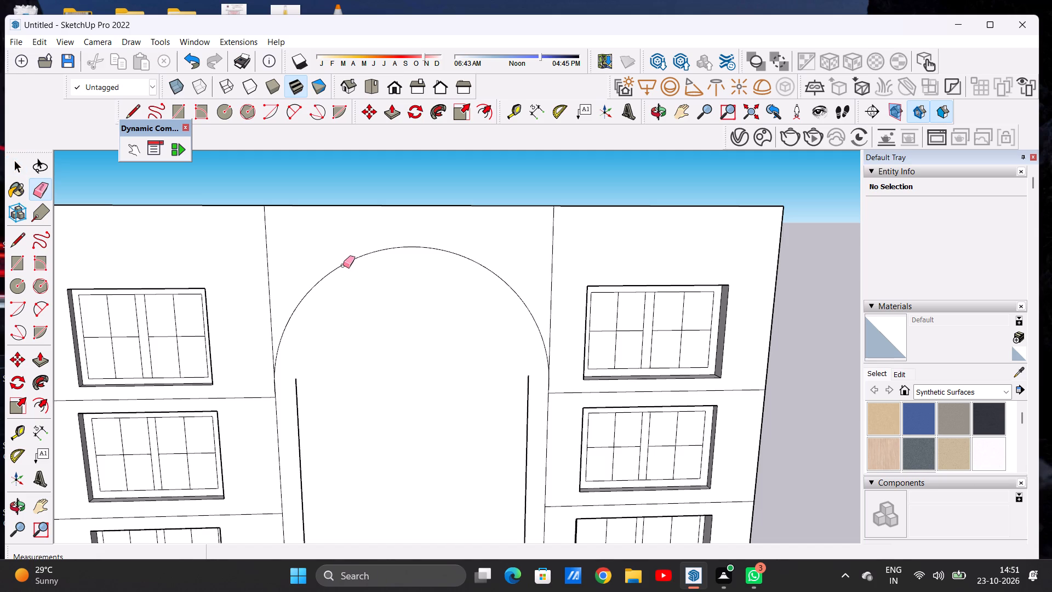
left_click(343, 265)
key("space")
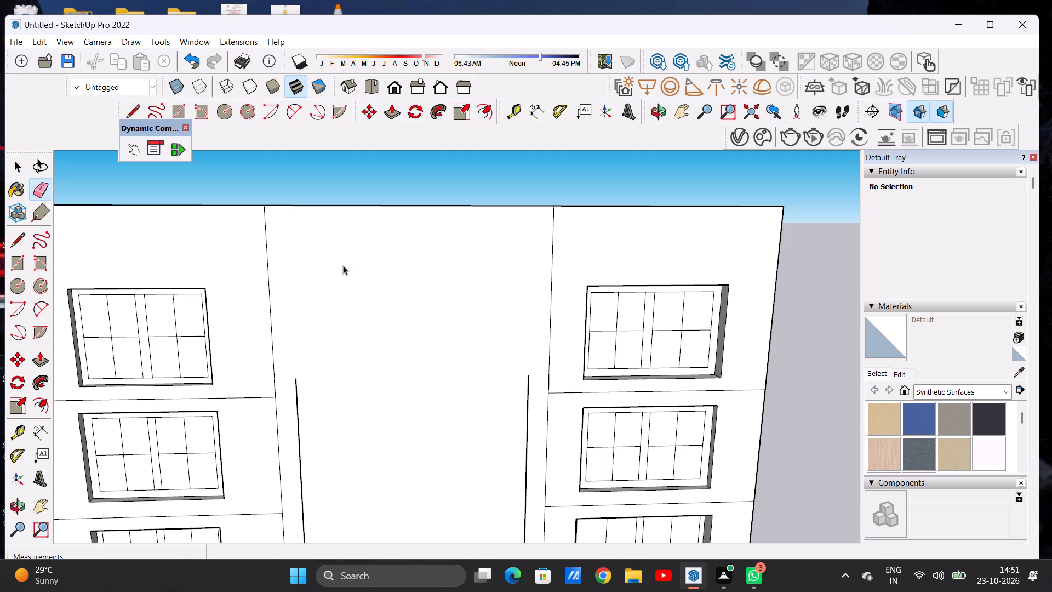
Draw a new outer arch across the central bay between its side edges at the top floor line, with a bulge of about 8' 11".
left_click(293, 106)
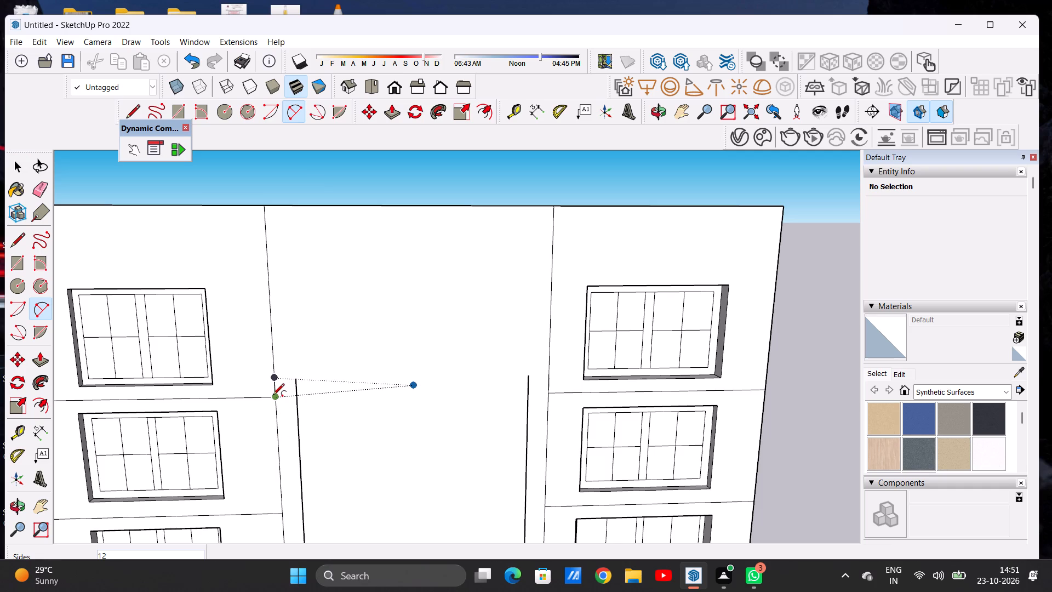
left_click(273, 396)
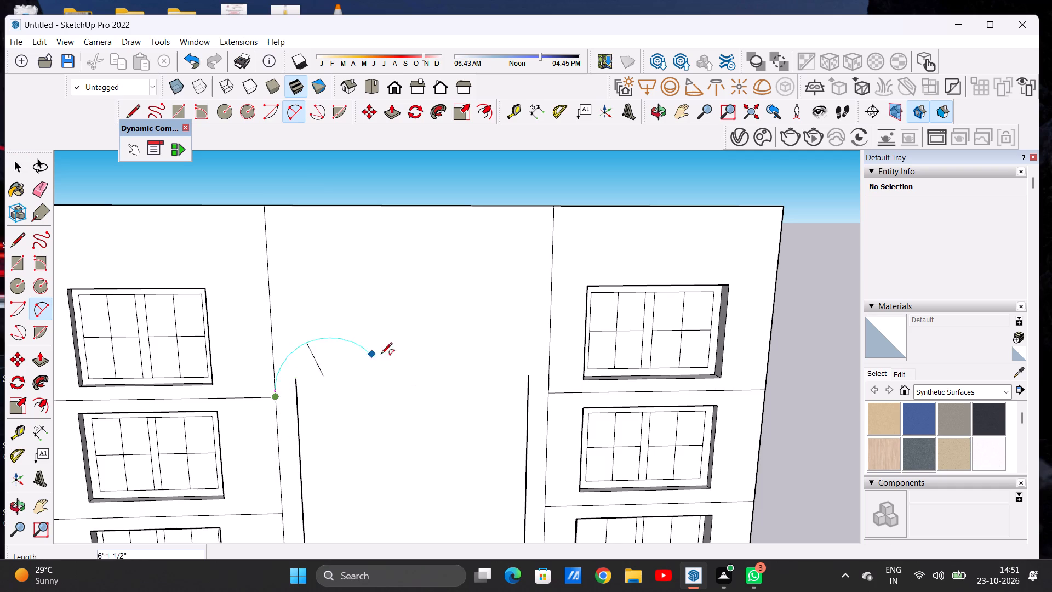
left_click(548, 394)
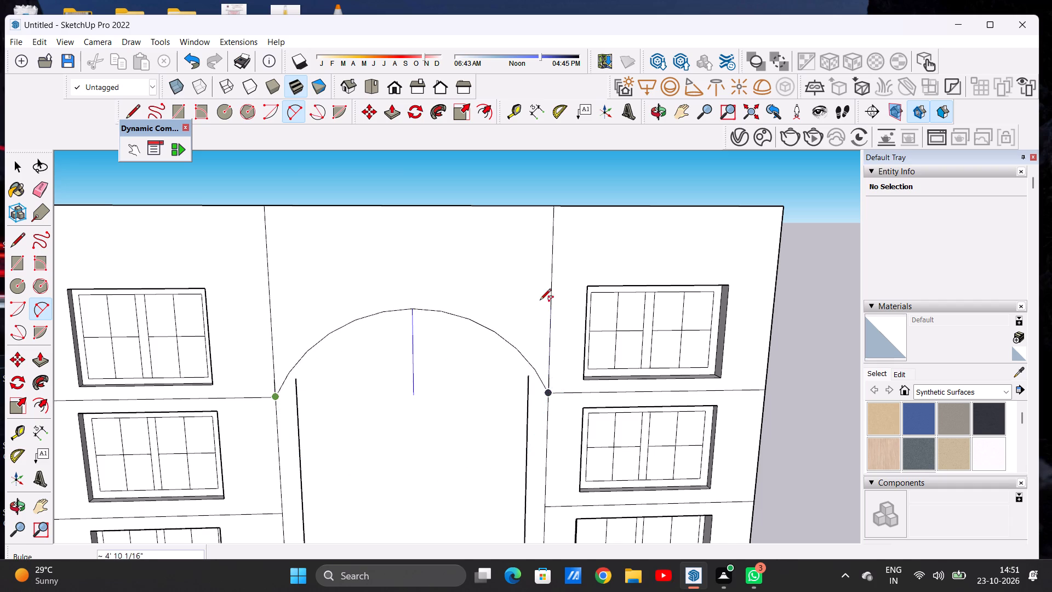
left_click(525, 235)
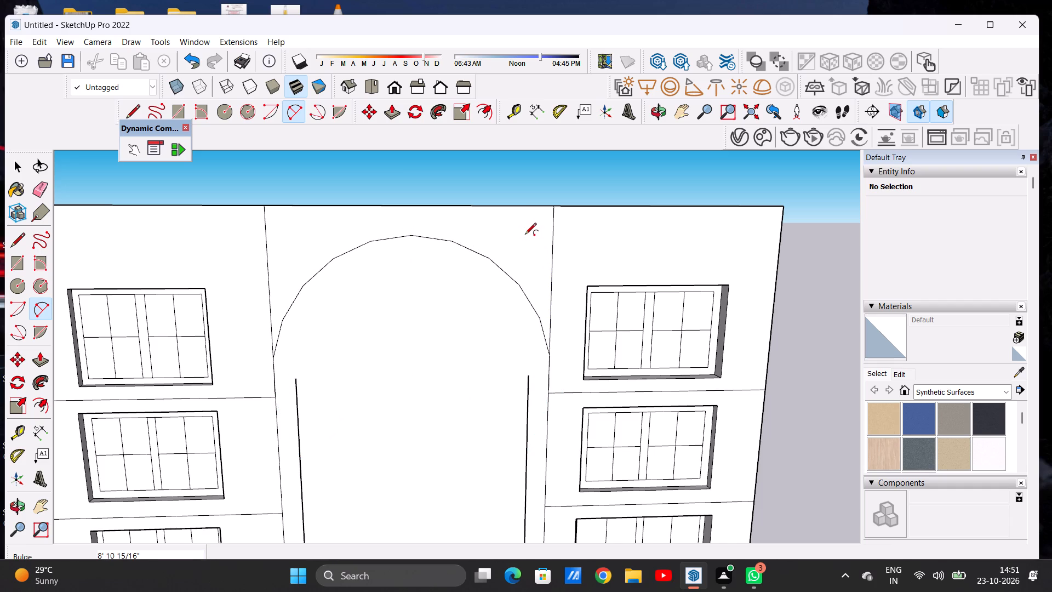
key("space")
Draw an inner arch between the tops of the two inner vertical border lines, with a bulge of about 6' 6".
left_click(294, 111)
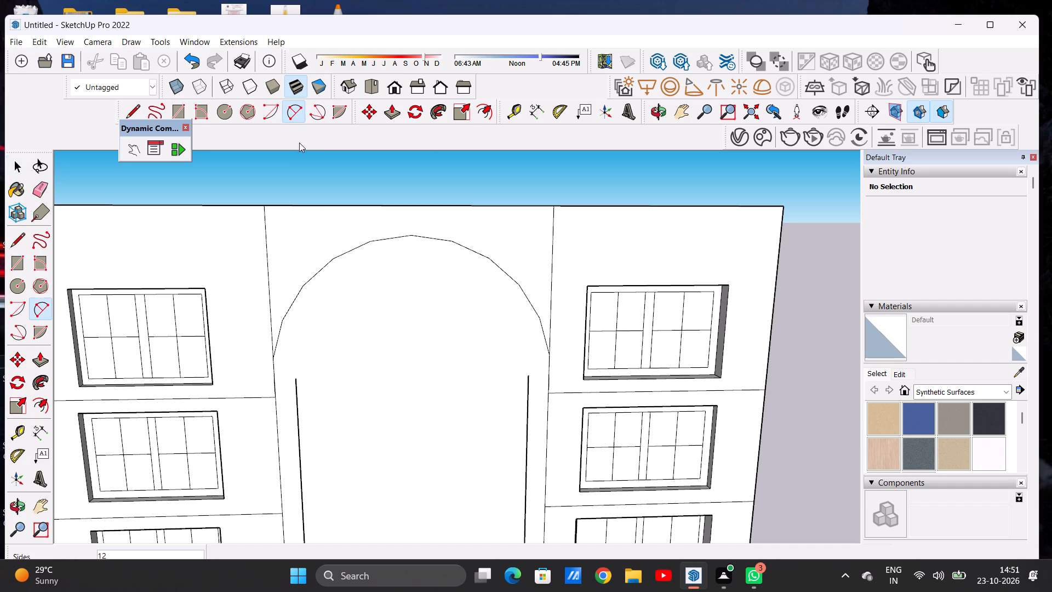
left_click(294, 382)
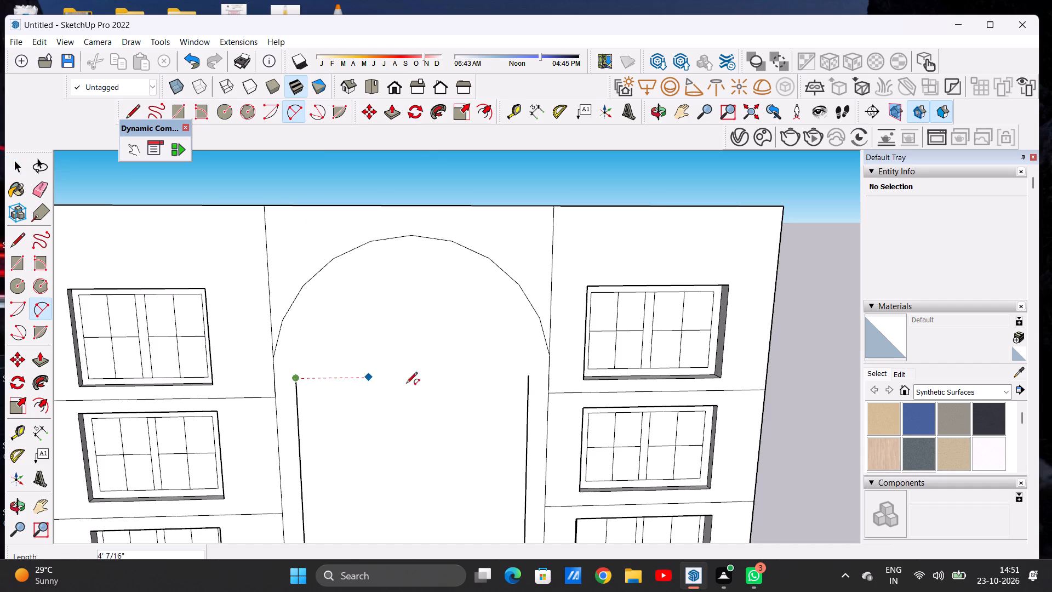
left_click(529, 380)
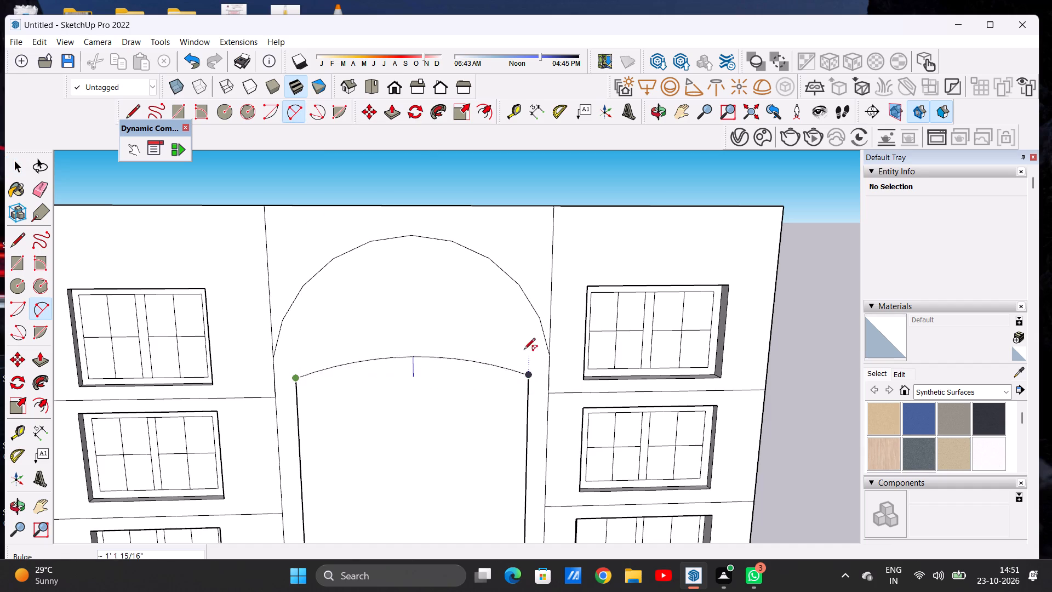
left_click(489, 254)
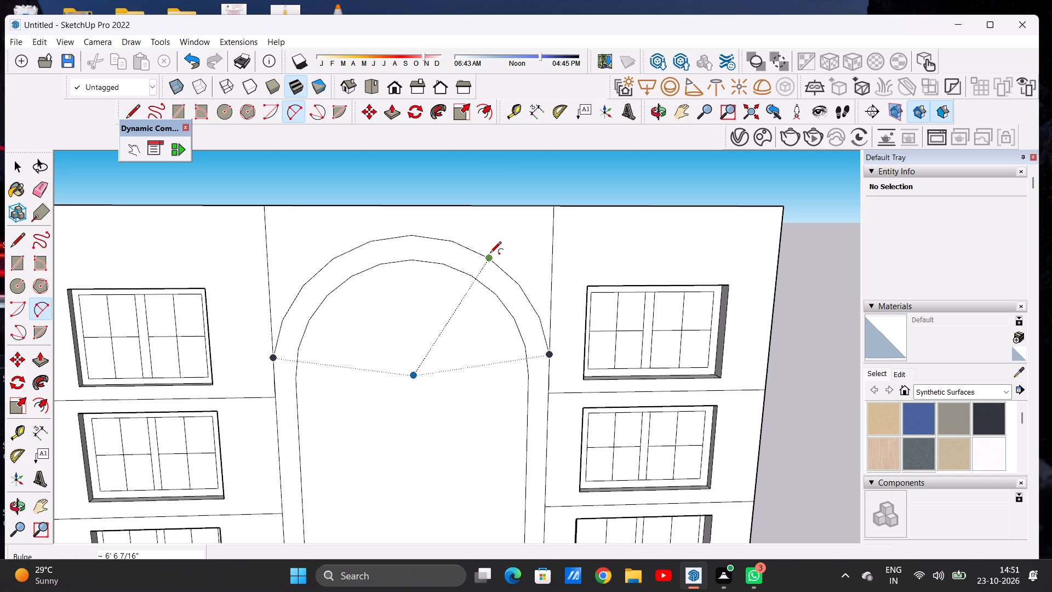
key("space")
left_click(495, 188)
Set the outer arch of the central bay to 60 segments.
scroll(189, 415, "down", 10)
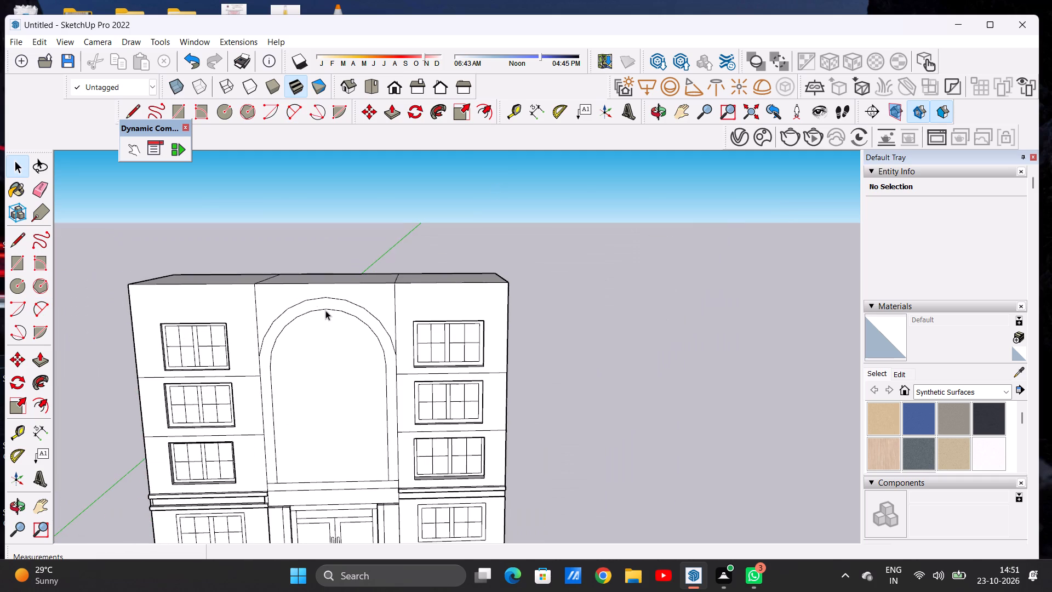
scroll(339, 335, "down", 6)
scroll(337, 391, "up", 6)
scroll(335, 388, "down", 1)
scroll(335, 388, "up", 1)
middle_click_drag(298, 373, 287, 349)
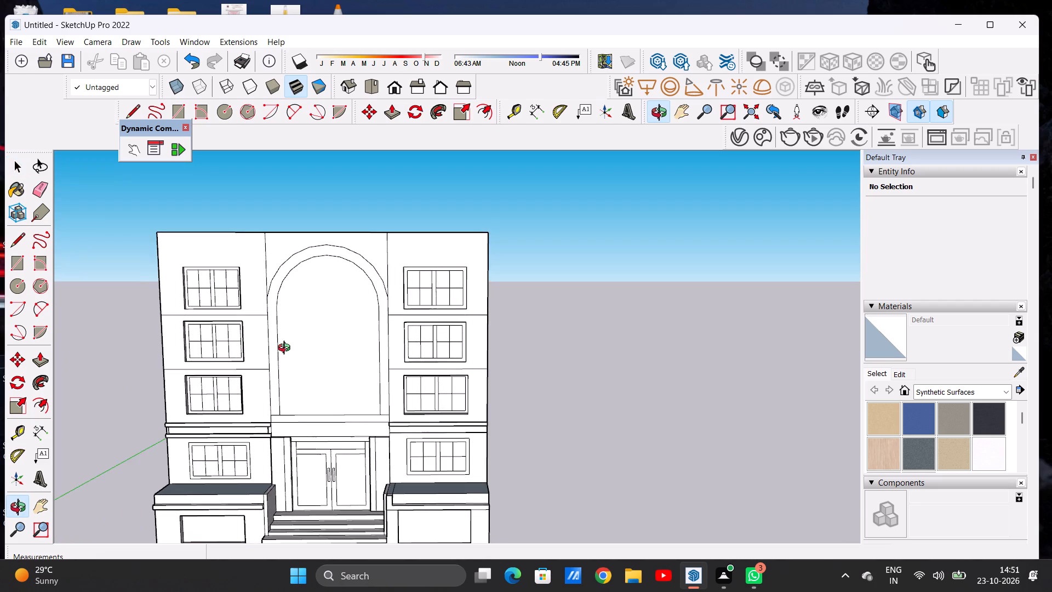
middle_click_drag(287, 349, 287, 343)
scroll(282, 317, "up", 3)
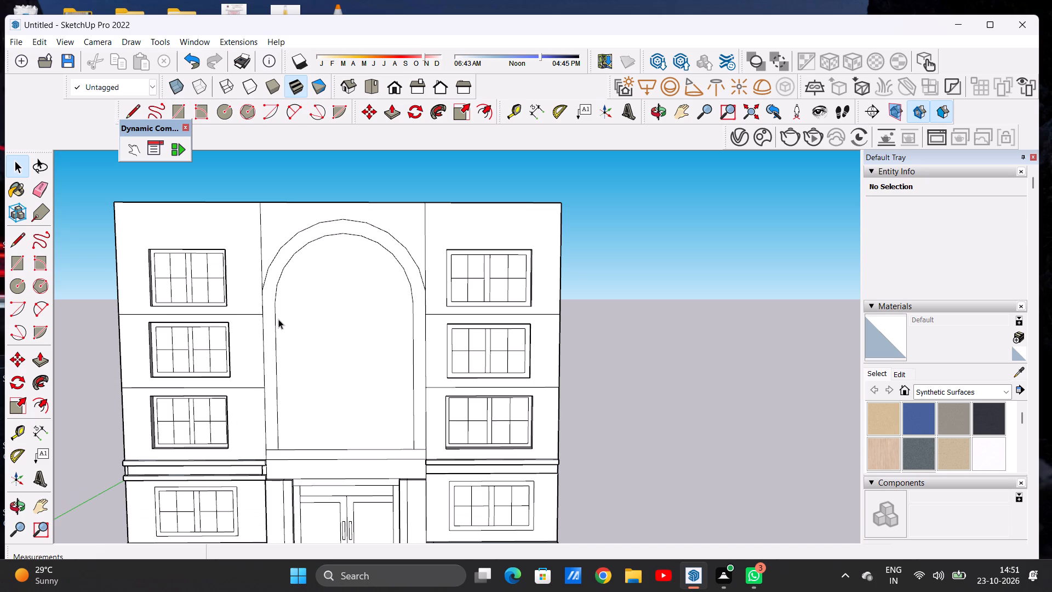
scroll(343, 251, "up", 4)
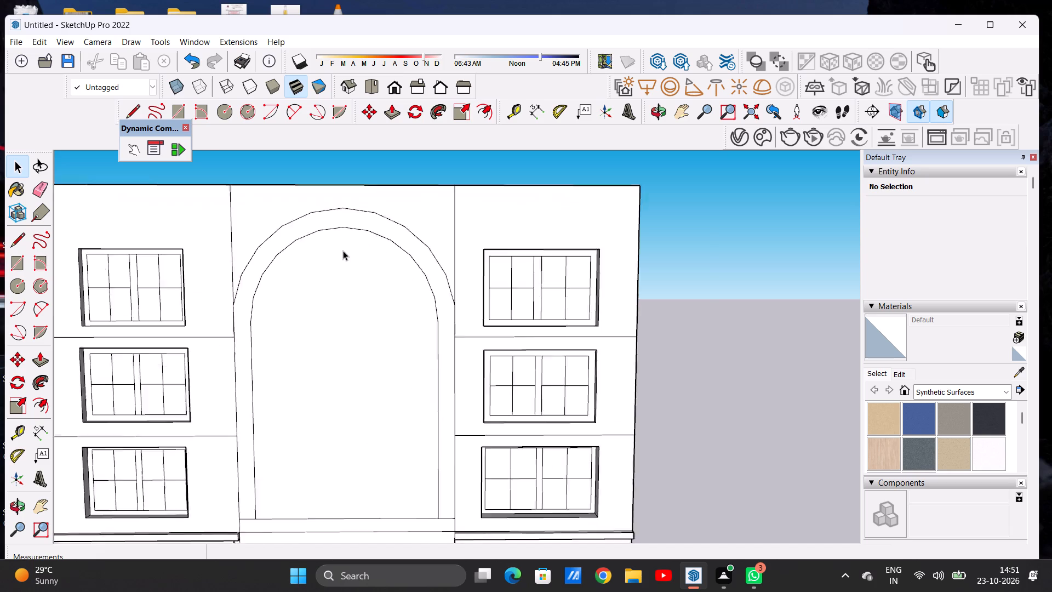
scroll(343, 251, "up", 1)
left_click(367, 201)
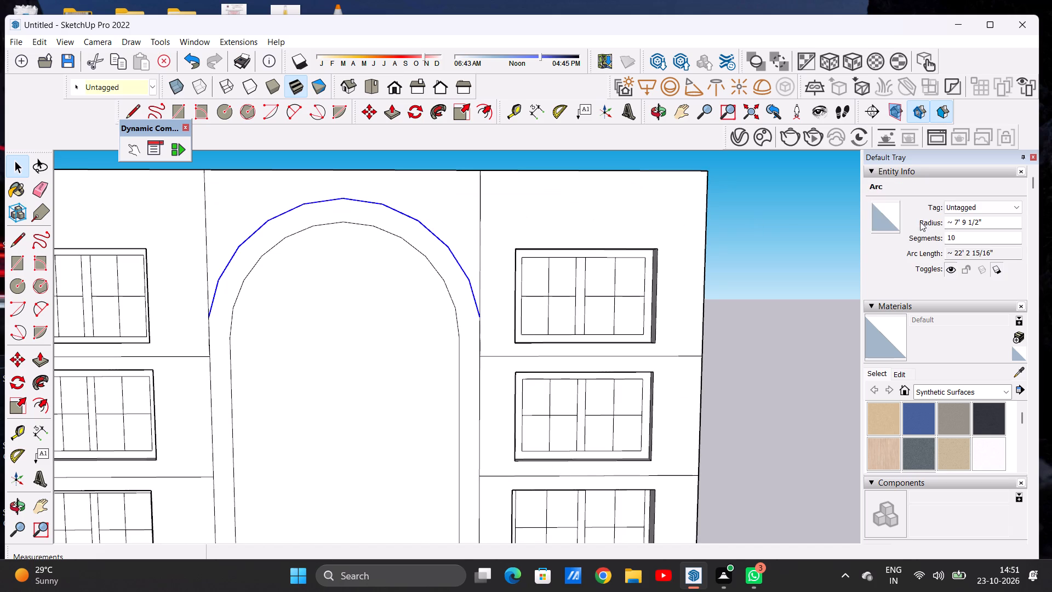
left_click_drag(958, 238, 922, 242)
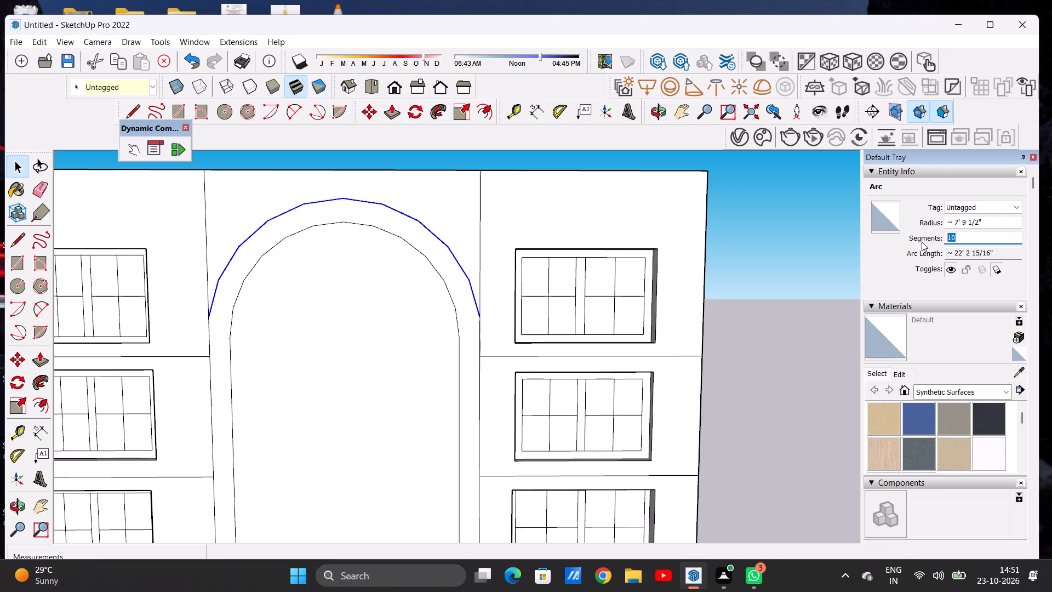
key("6")
key("0")
key("Return")
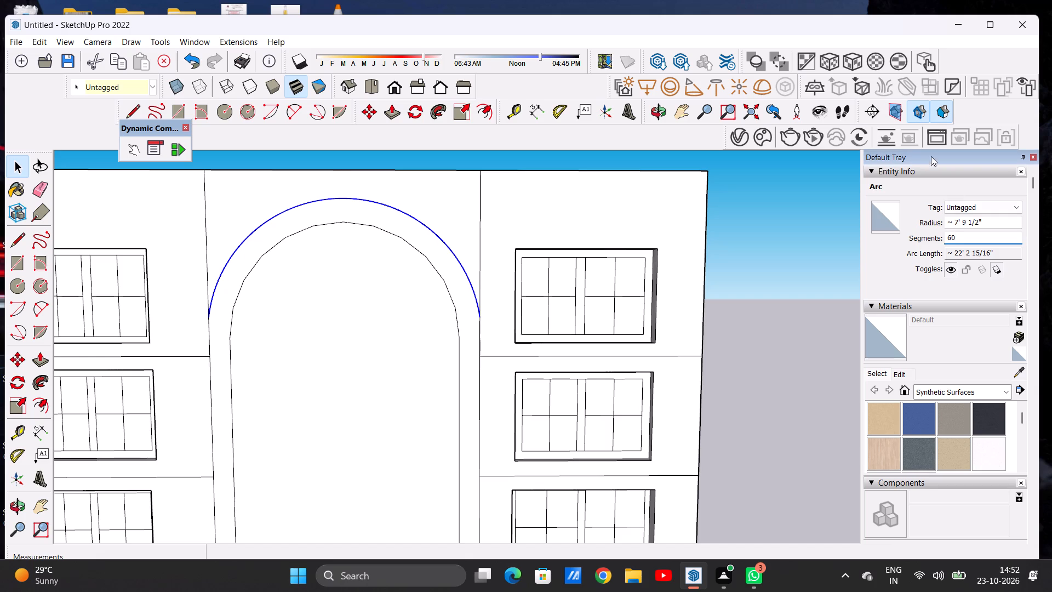
Set the inner arch of the central bay to 60 segments.
left_click(350, 223)
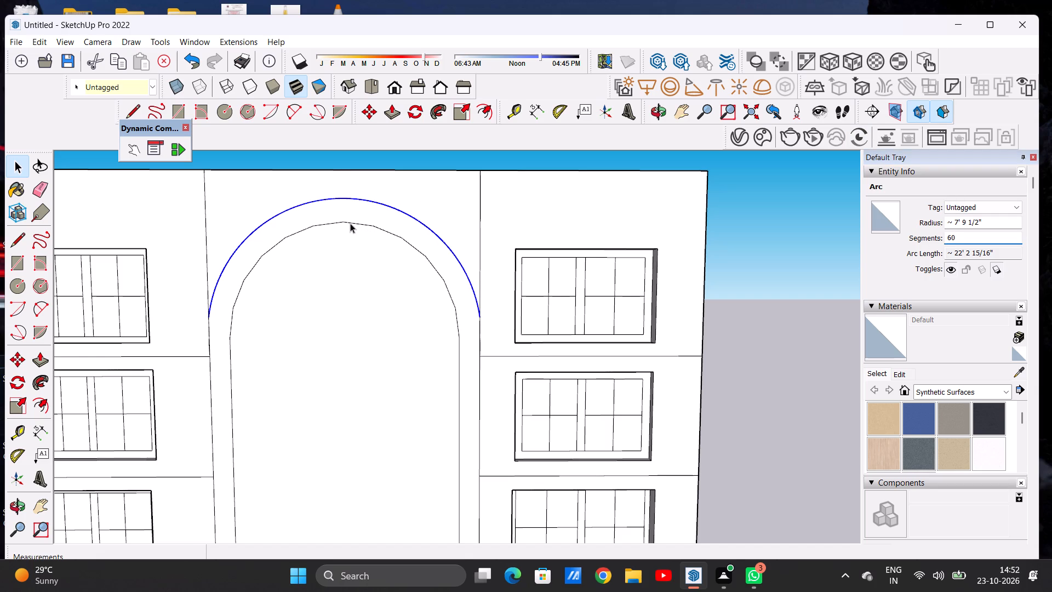
left_click_drag(959, 235, 926, 235)
type("60")
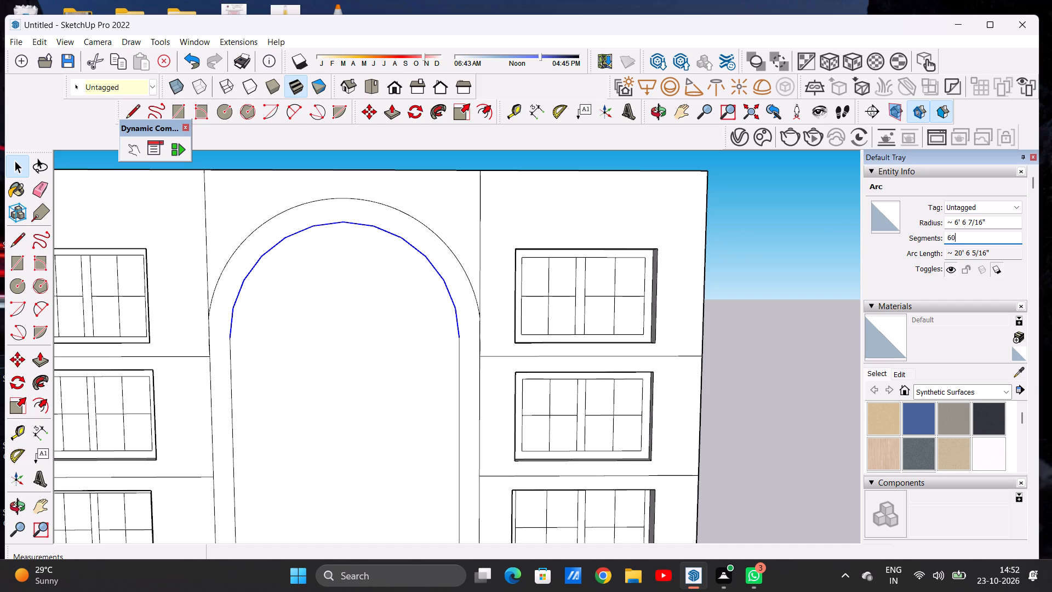
key("Return")
key("space")
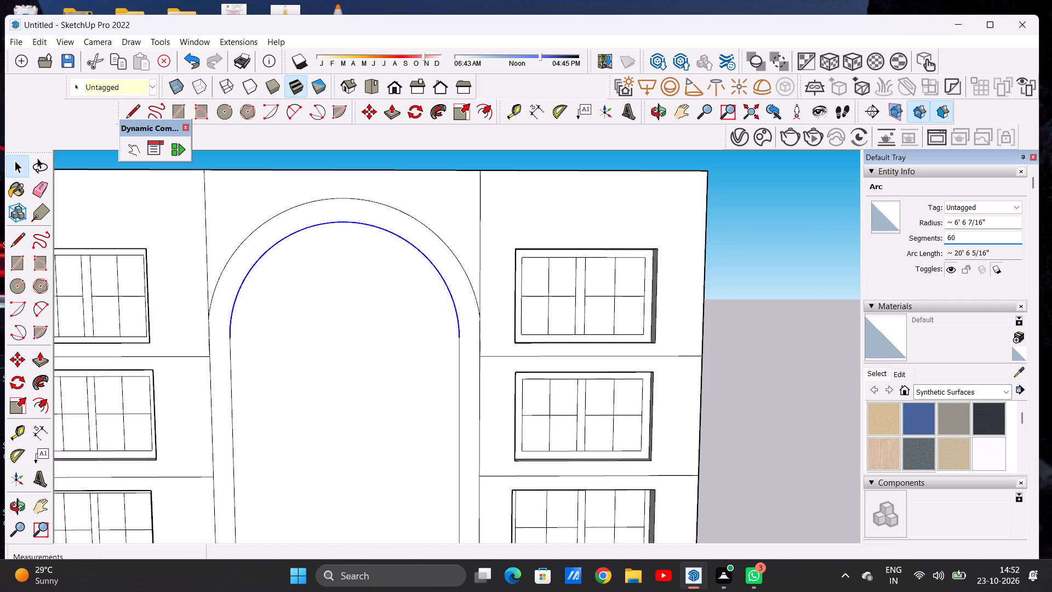
Draw a rectangle about 9' 4" by 5' 3" inside the arched central bay at the first upper floor level.
scroll(382, 301, "down", 8)
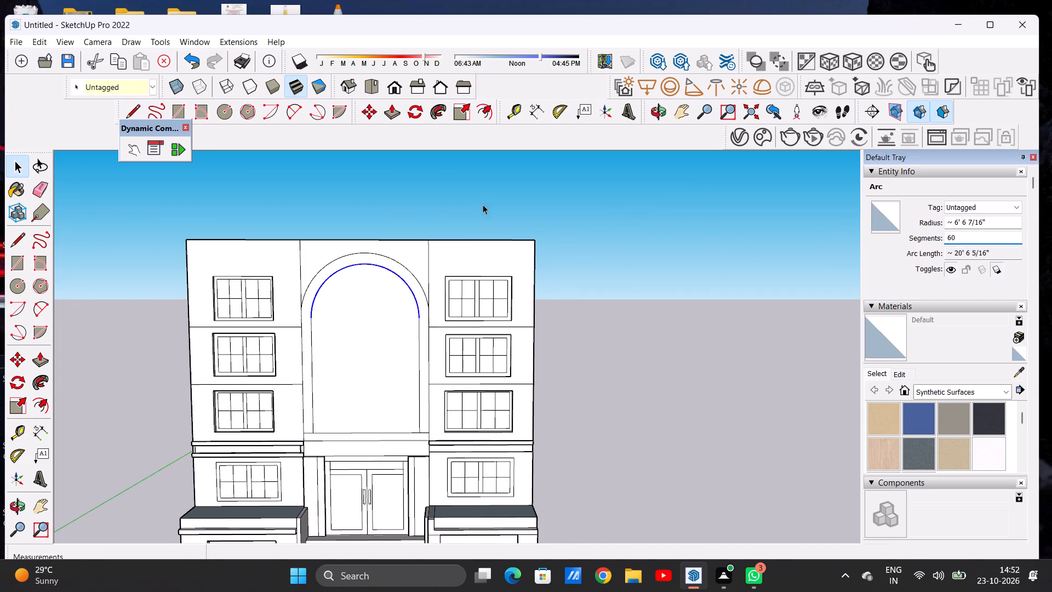
left_click(484, 198)
scroll(345, 331, "up", 2)
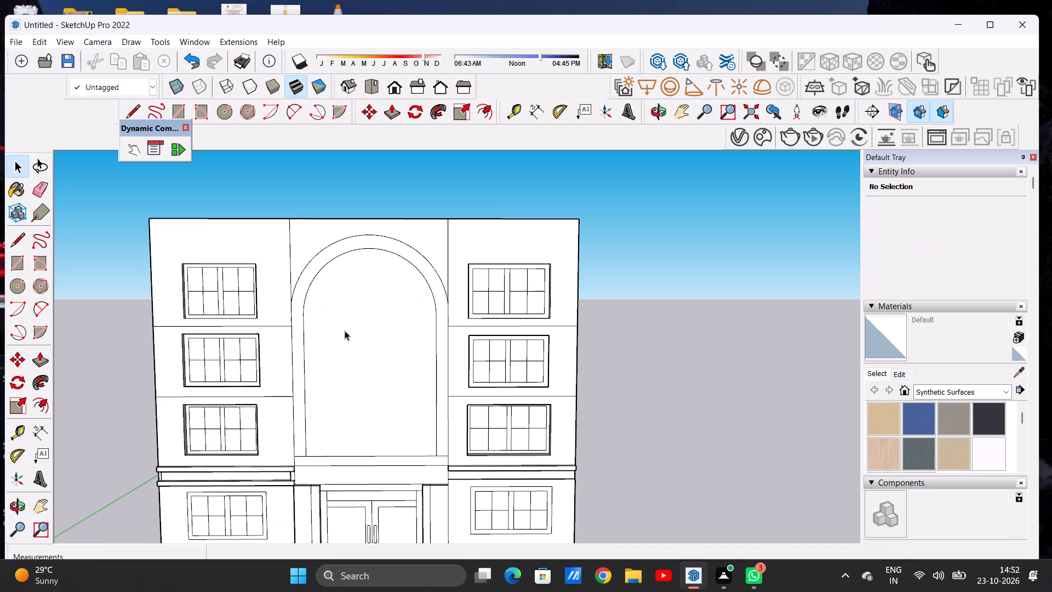
key("r")
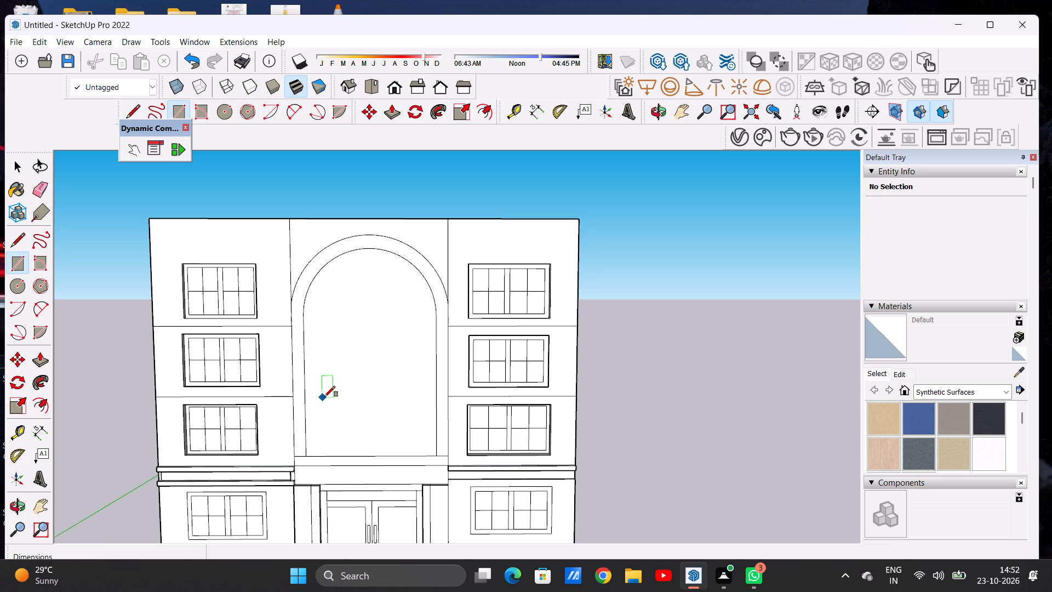
left_click(324, 397)
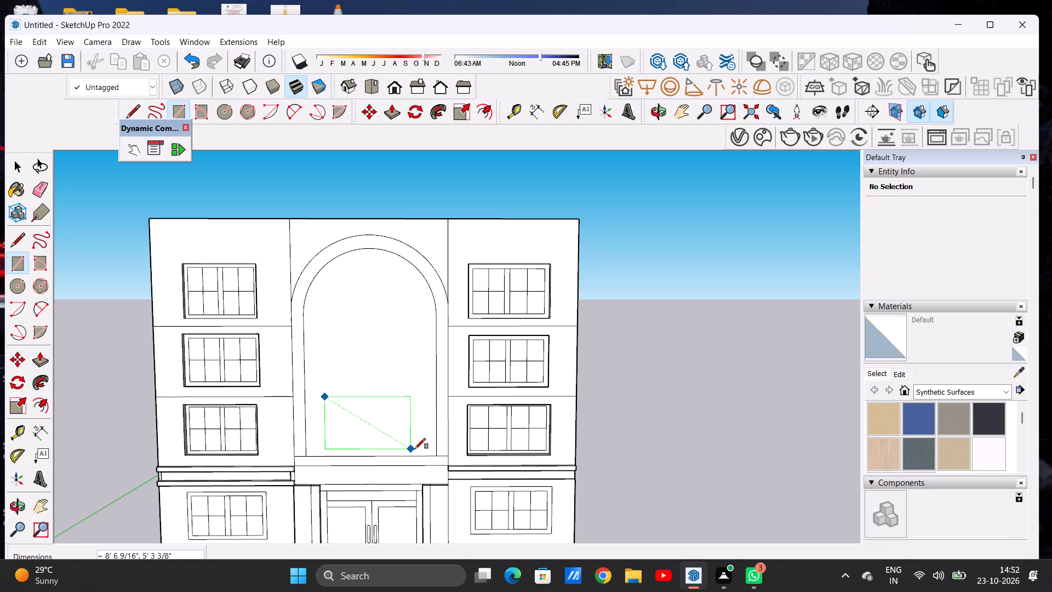
left_click(419, 449)
key("space")
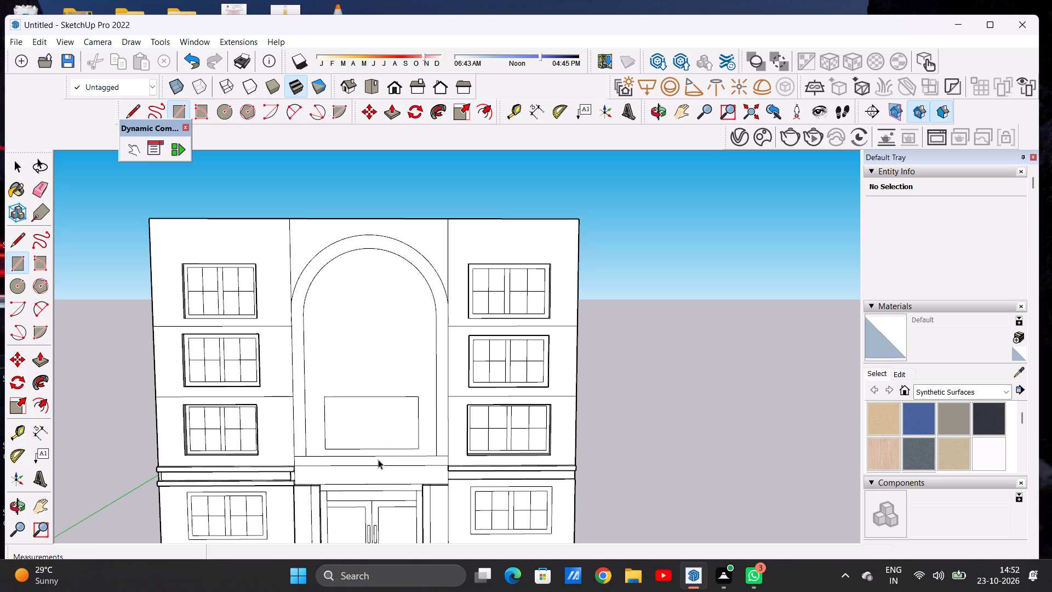
Copy the central bay rectangle about 6' 4" straight up to the floor above.
double_click(355, 426)
key("m")
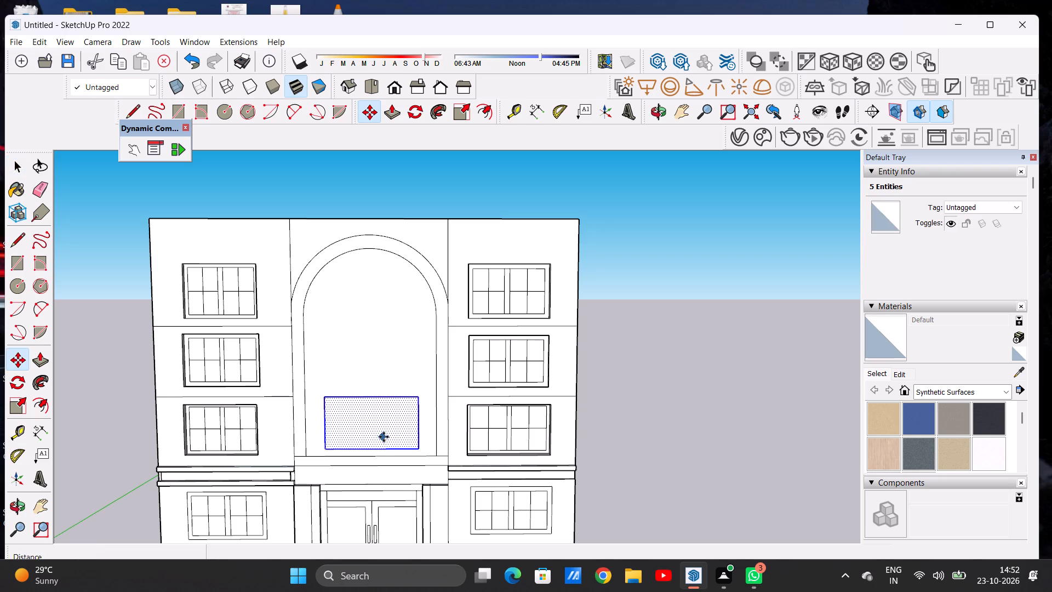
left_click(419, 449)
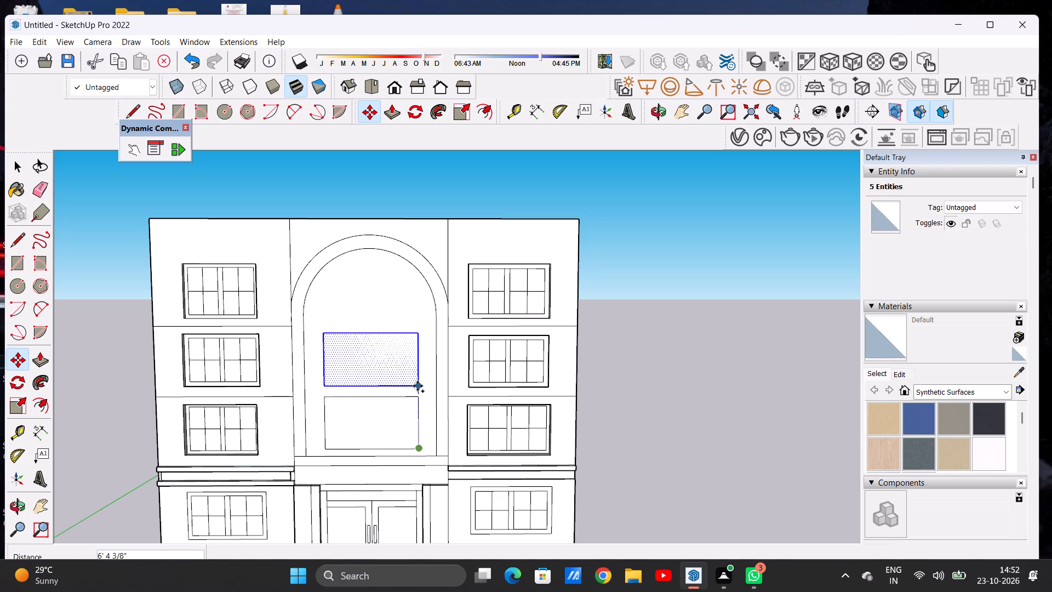
left_click(418, 386)
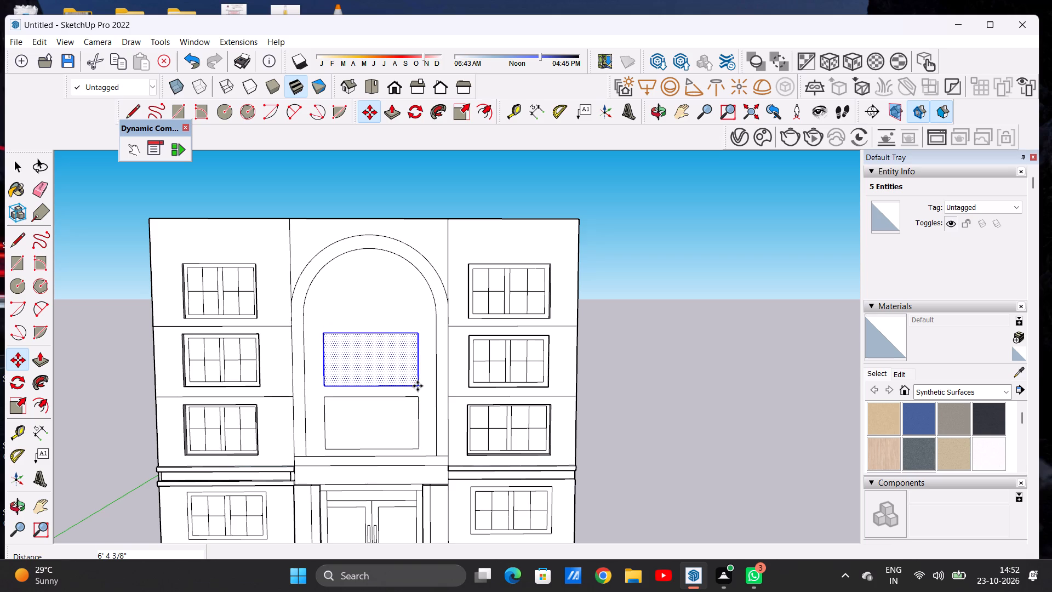
key("space")
left_click(655, 289)
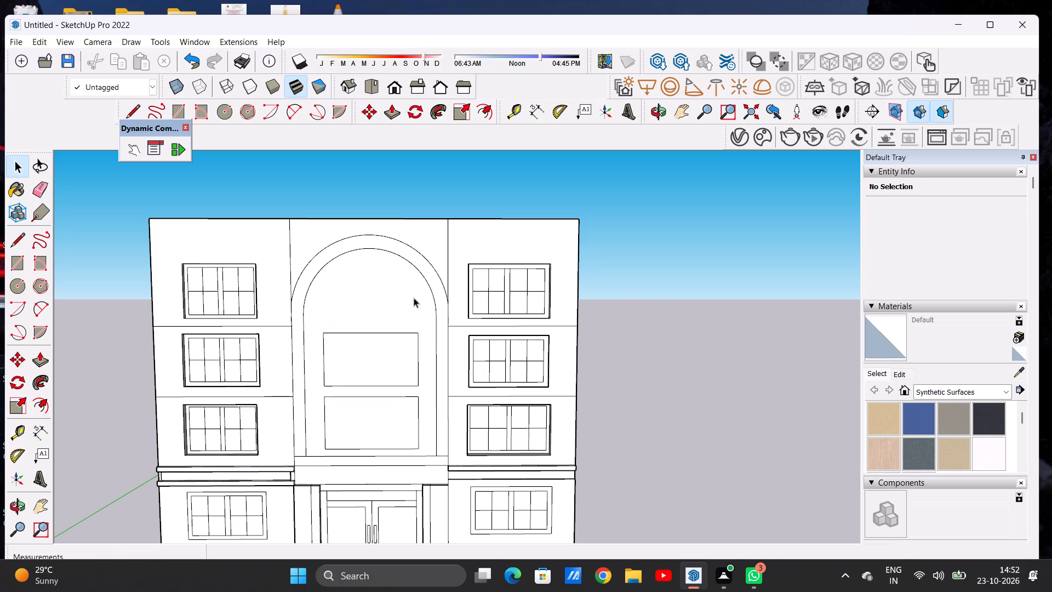
Copy the upper rectangle straight up to the top floor, just beneath the inner arch.
scroll(351, 300, "up", 2)
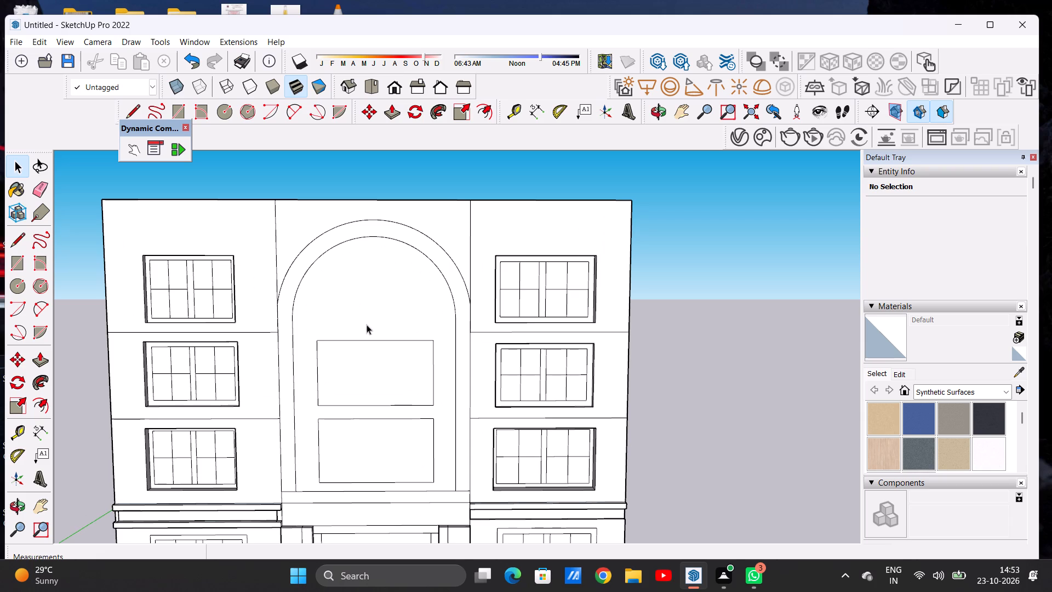
double_click(386, 368)
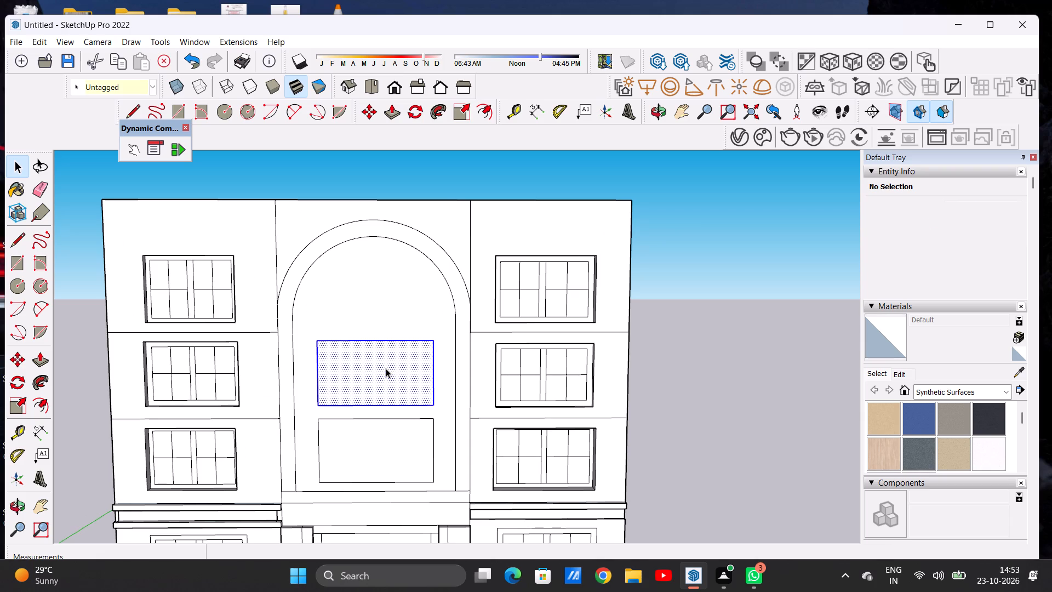
key("m")
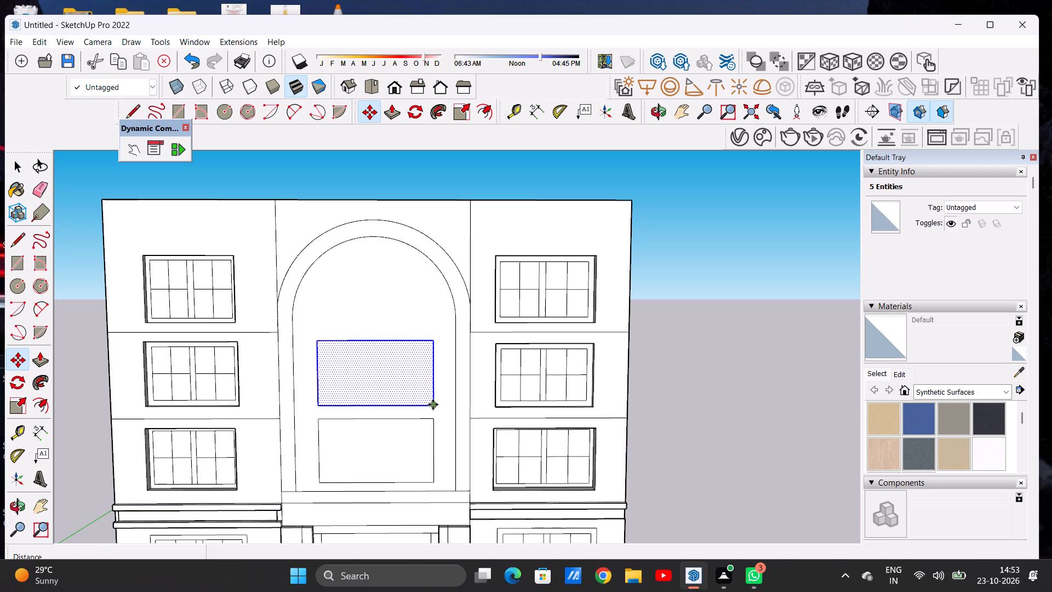
left_click(433, 405)
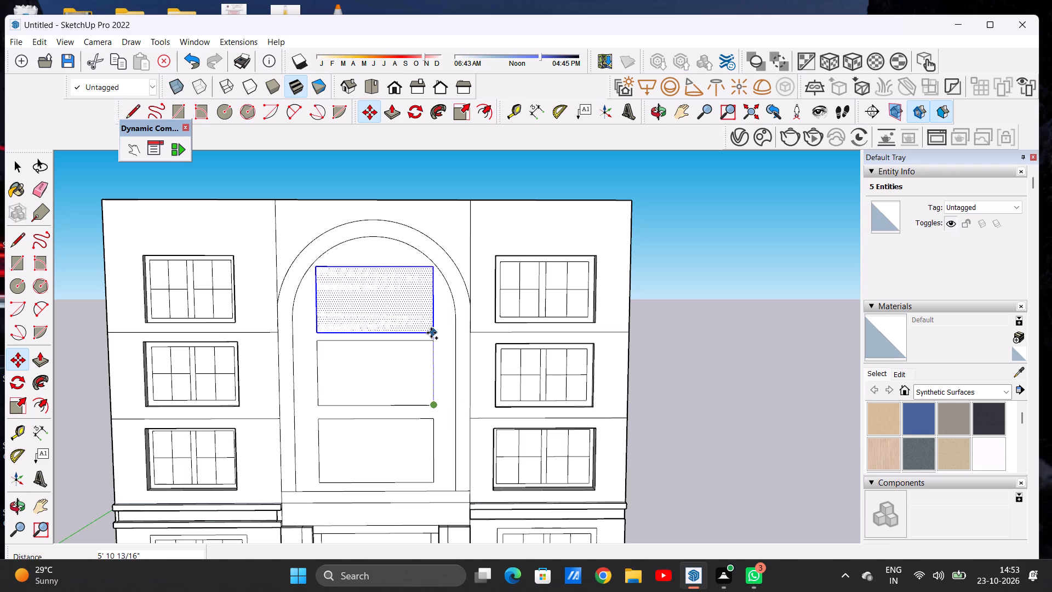
left_click(434, 329)
key("space")
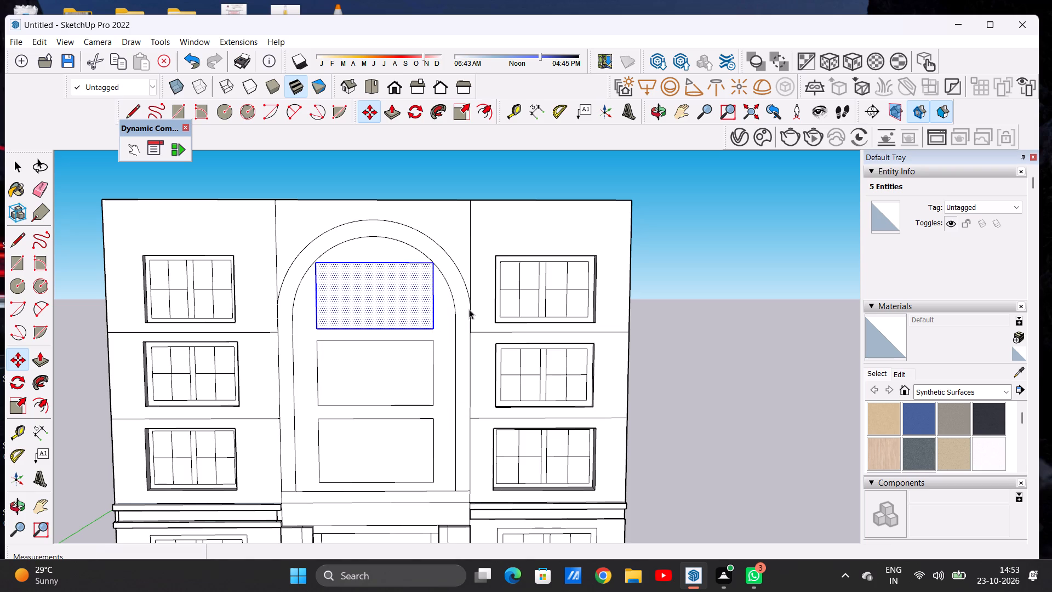
left_click(716, 269)
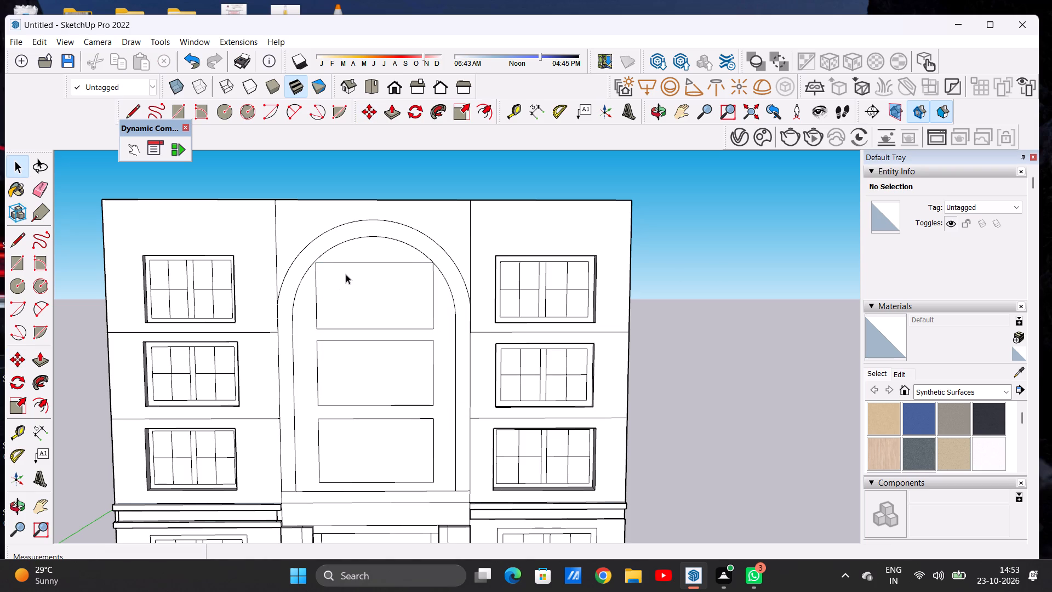
Split the top-floor rectangle with a horizontal line at mid-height and erase its top and side edges above that line.
scroll(346, 274, "up", 2)
key("l")
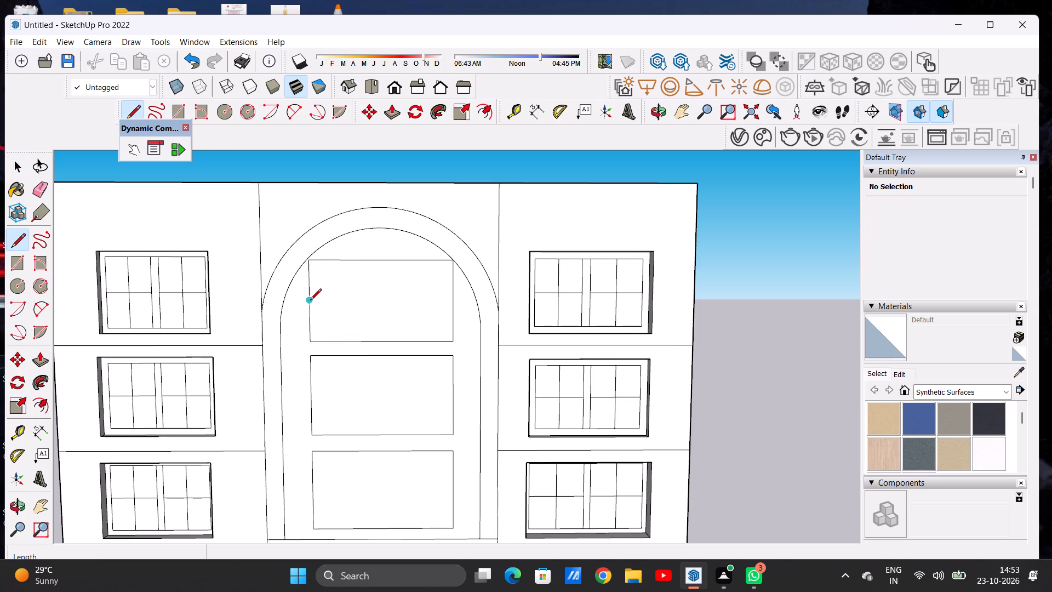
left_click(310, 303)
left_click(449, 301)
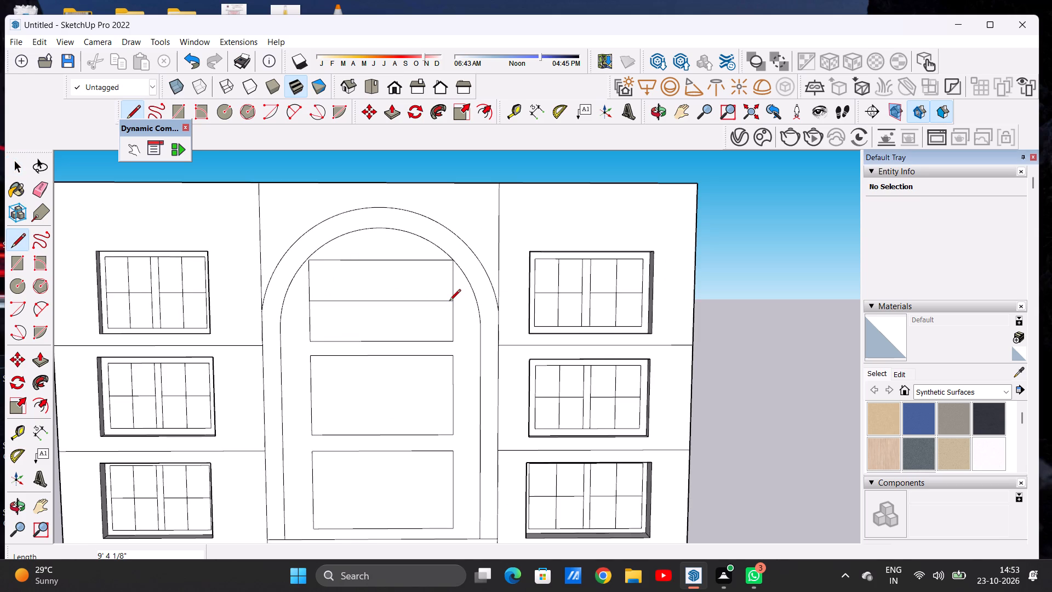
key("space")
key("e")
left_click_drag(401, 258, 401, 265)
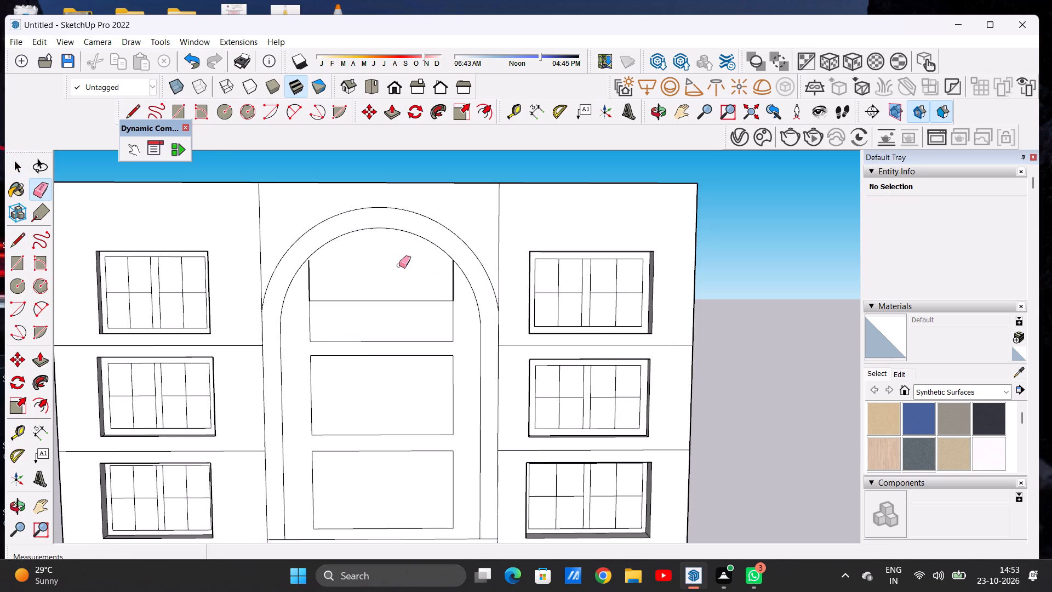
left_click_drag(307, 278, 315, 283)
left_click(451, 281)
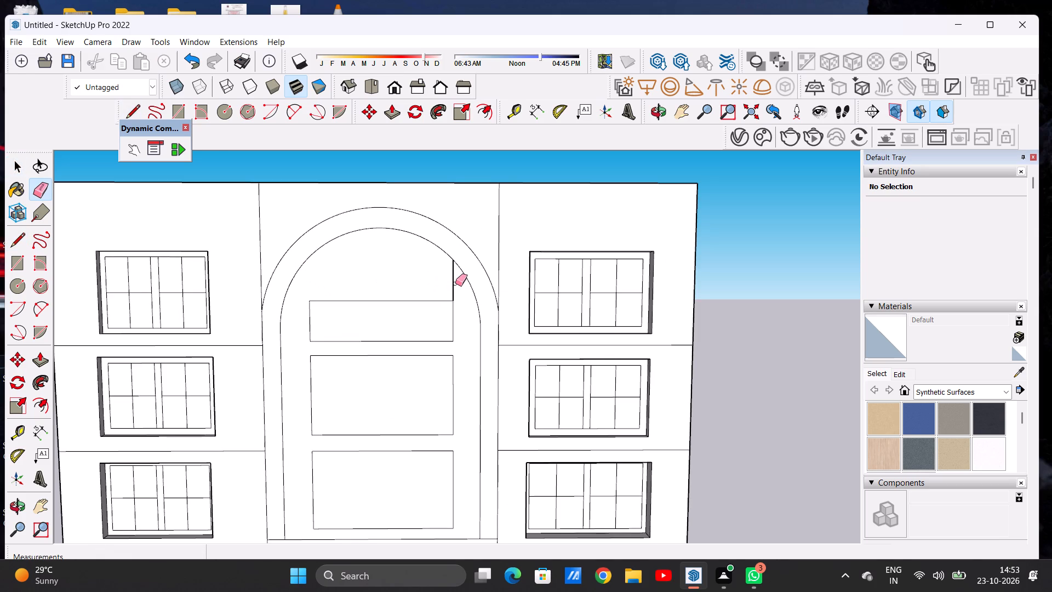
key("space")
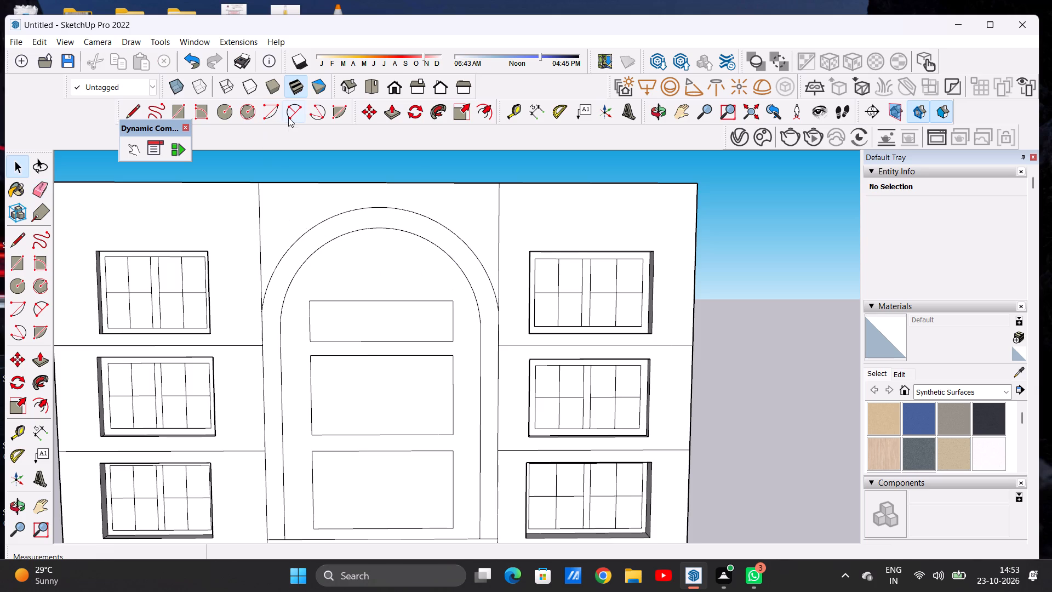
Draw an arc with a bulge of about 3' 10" over the shortened top rectangle and erase the line dividing them.
left_click(288, 117)
left_click(313, 305)
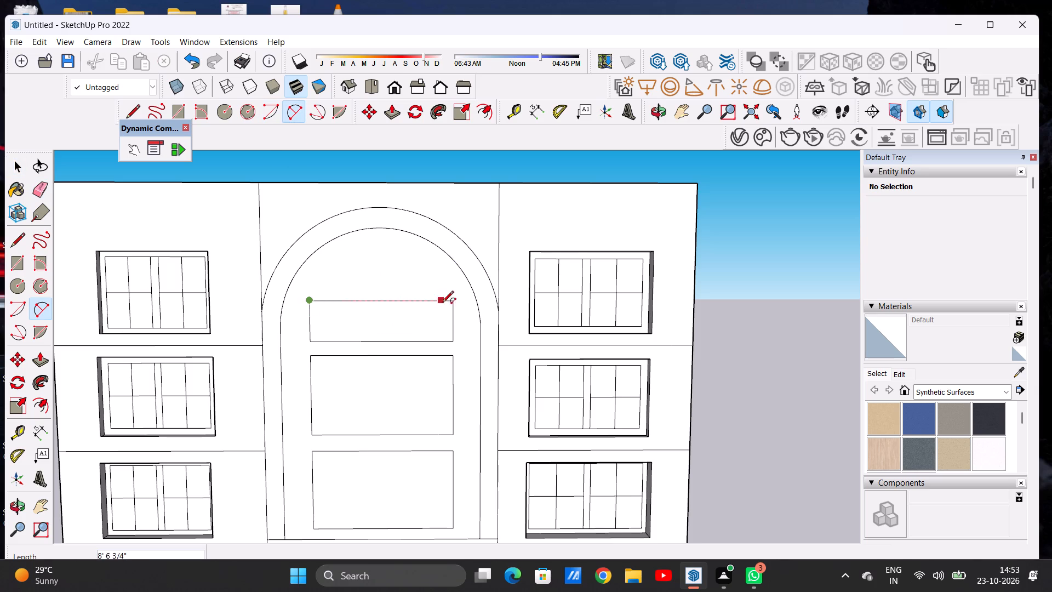
left_click(455, 302)
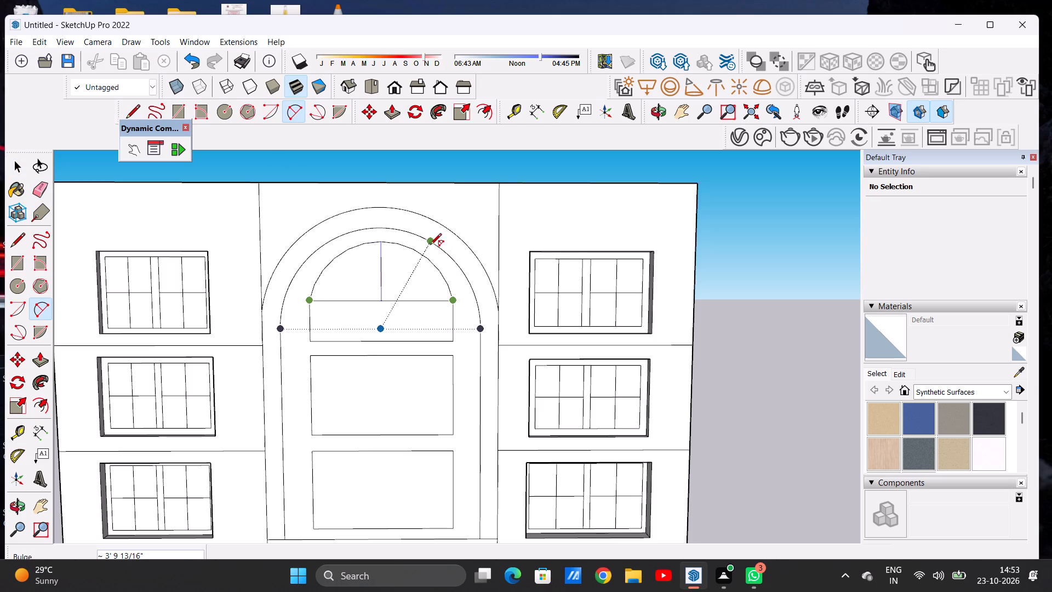
left_click(430, 246)
key("space")
left_click(460, 170)
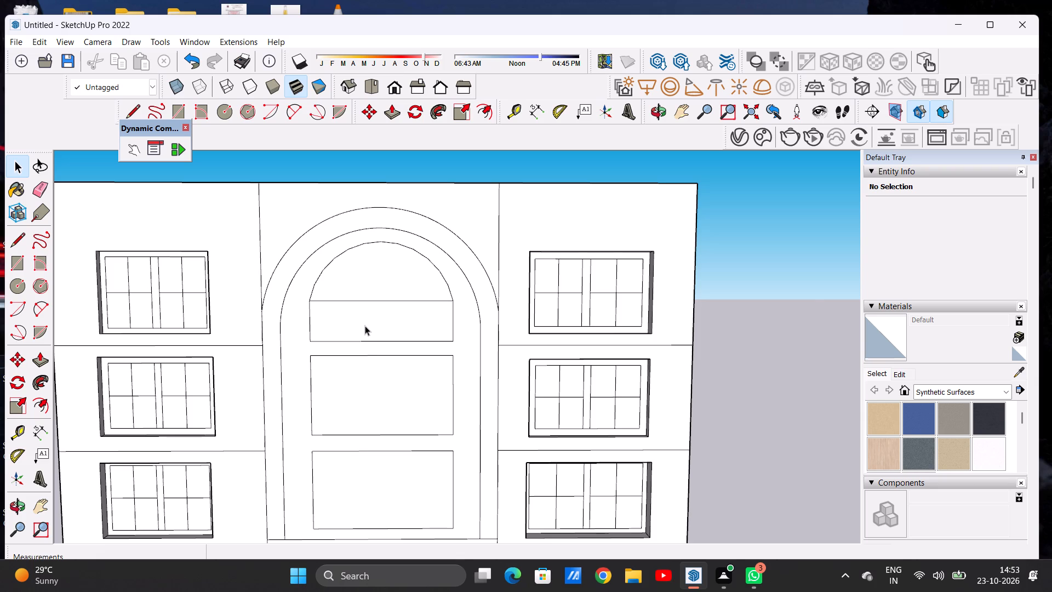
scroll(365, 325, "up", 6)
key("e")
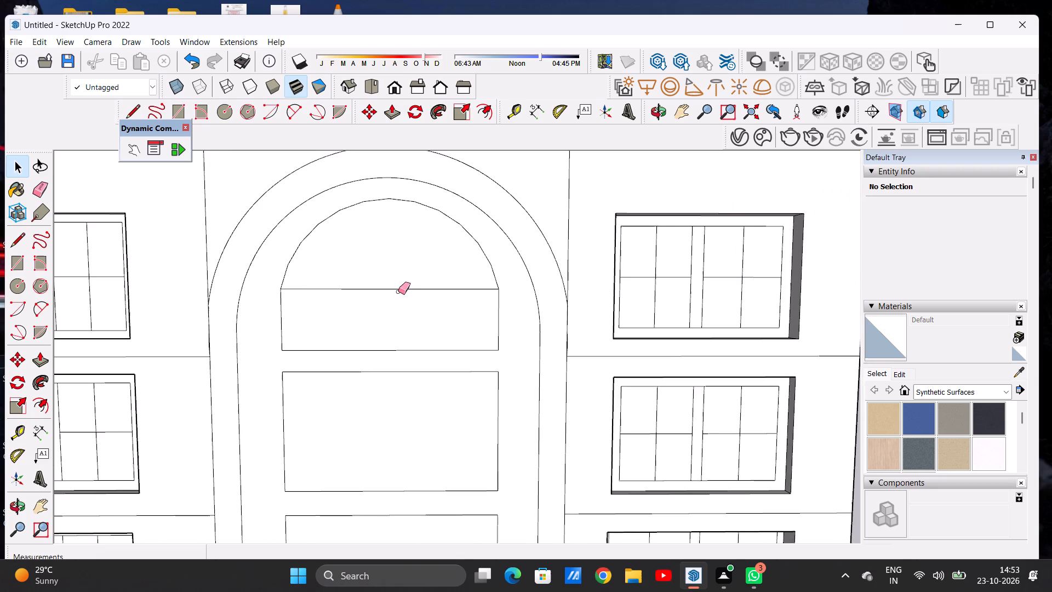
left_click_drag(399, 287, 400, 292)
key("space")
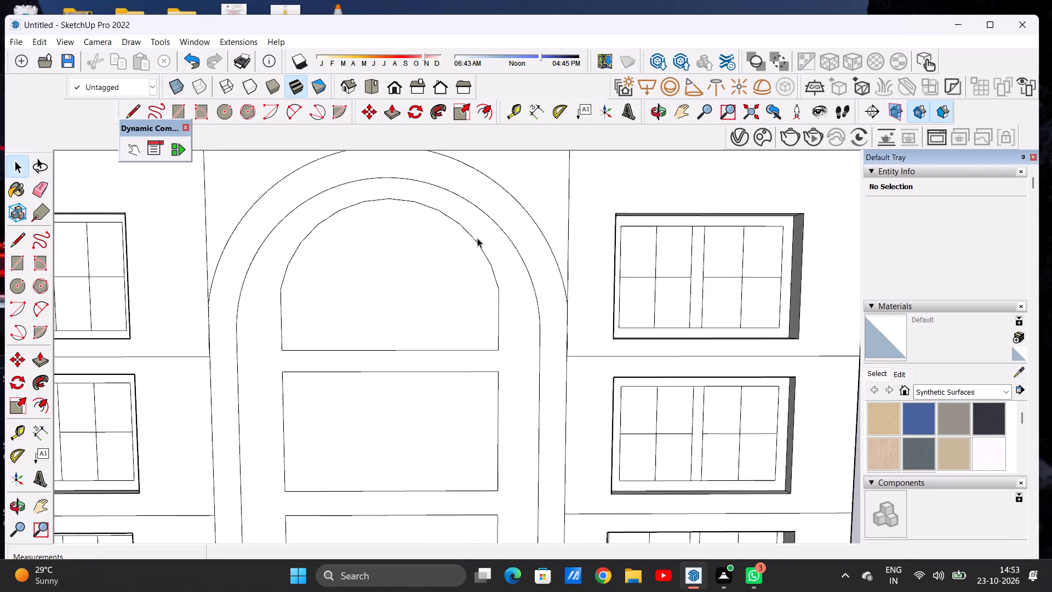
Set the top window opening's arc to 60 segments.
left_click(477, 243)
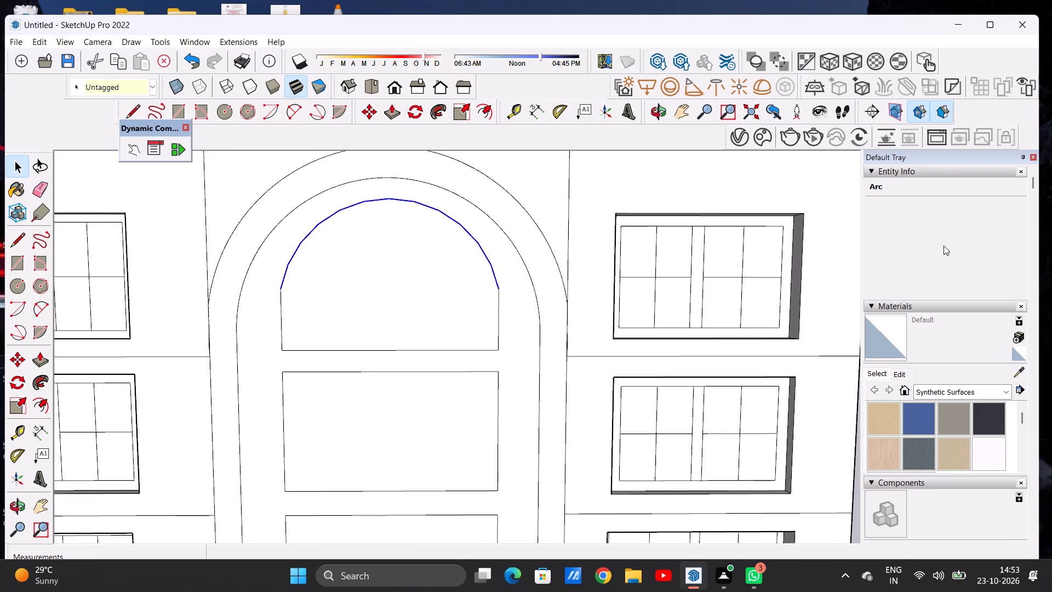
left_click(958, 235)
left_click(950, 240)
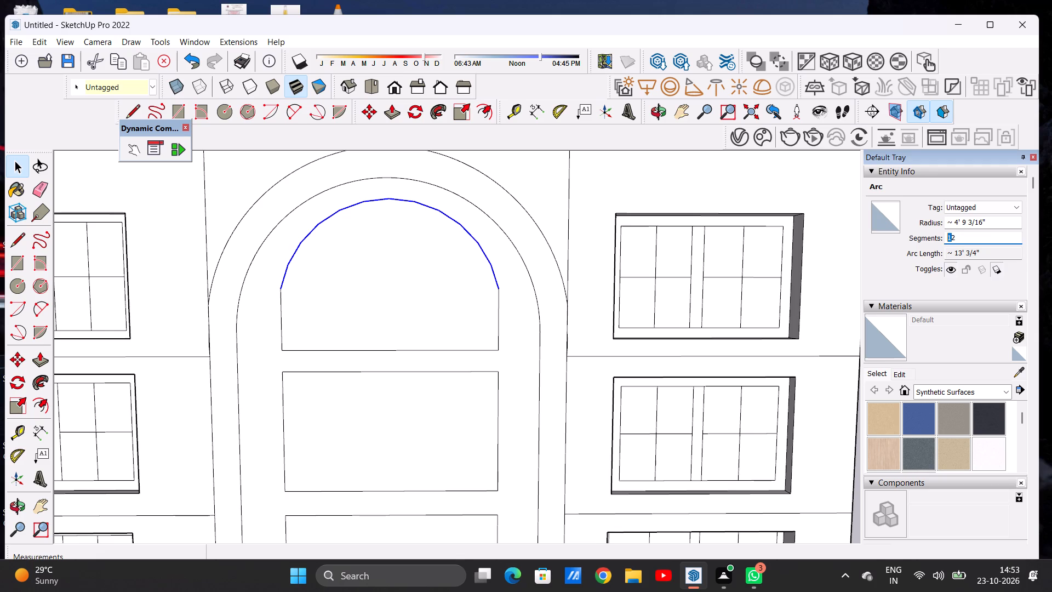
left_click_drag(959, 234, 945, 235)
type("60")
key("Return")
key("space")
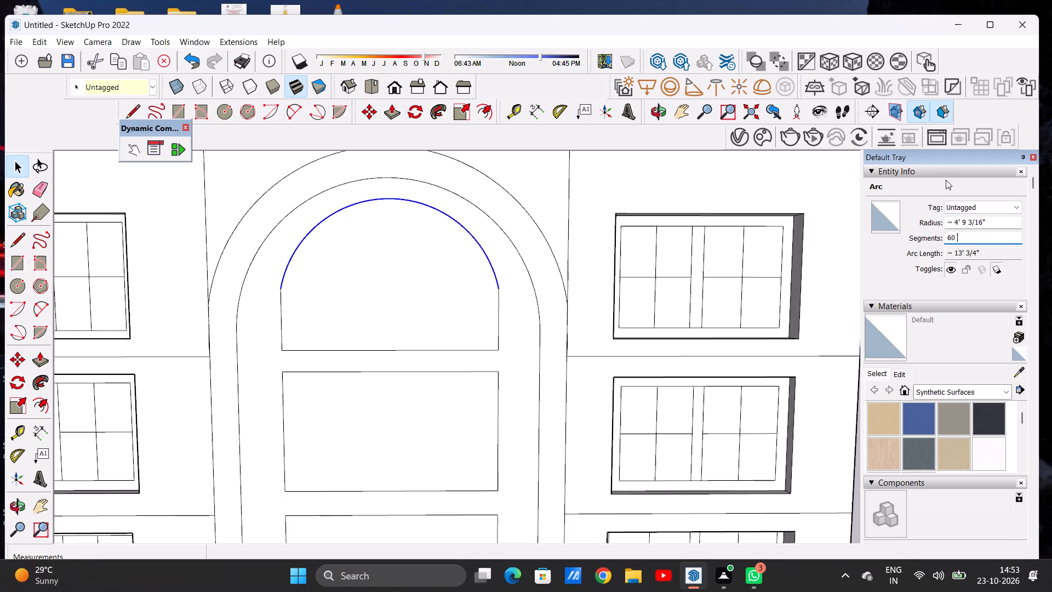
scroll(459, 322, "down", 11)
left_click(449, 209)
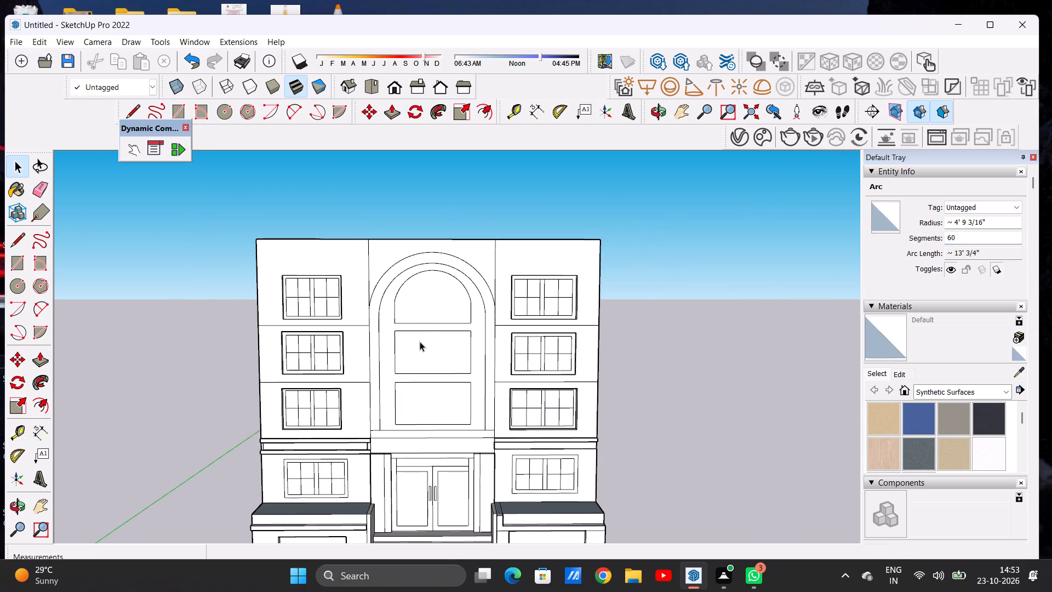
Push the arched top window face of the central bay inward about 1' 2".
scroll(422, 330, "up", 4)
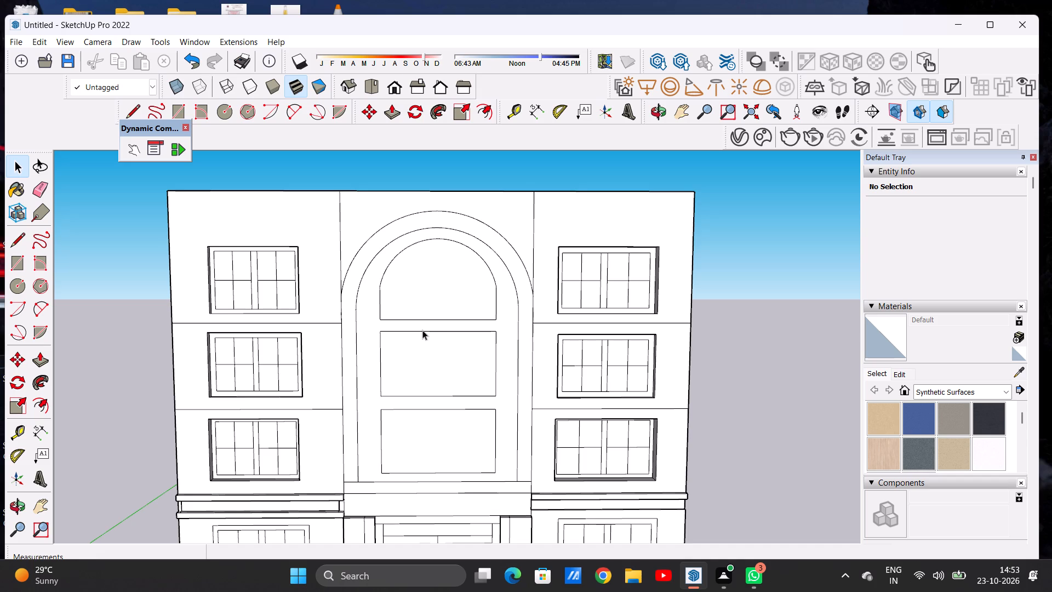
key("p")
left_click(437, 292)
scroll(472, 292, "down", 4)
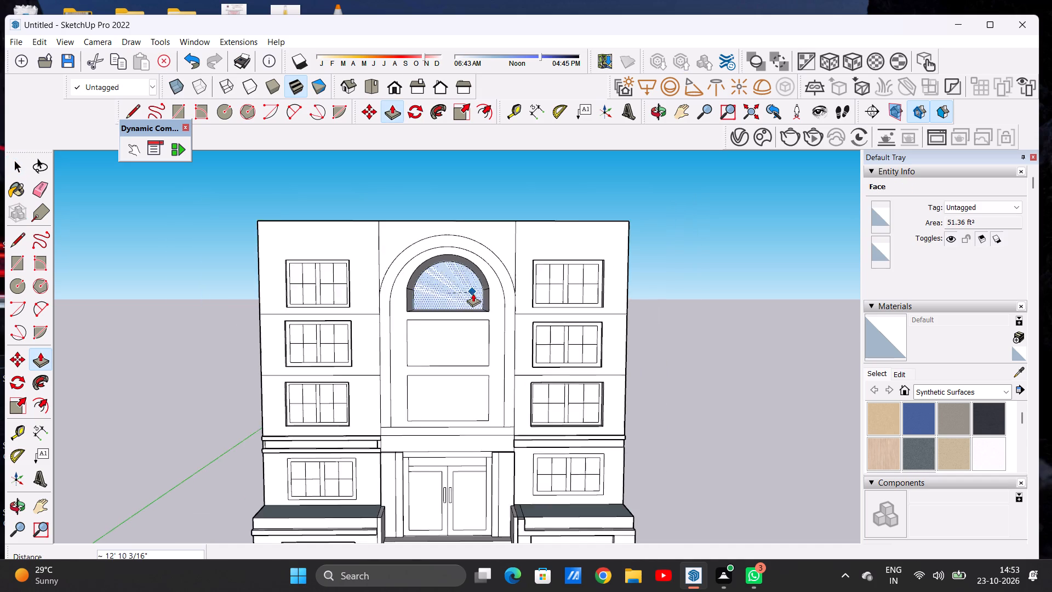
middle_click_drag(468, 293, 376, 346)
scroll(474, 278, "up", 10)
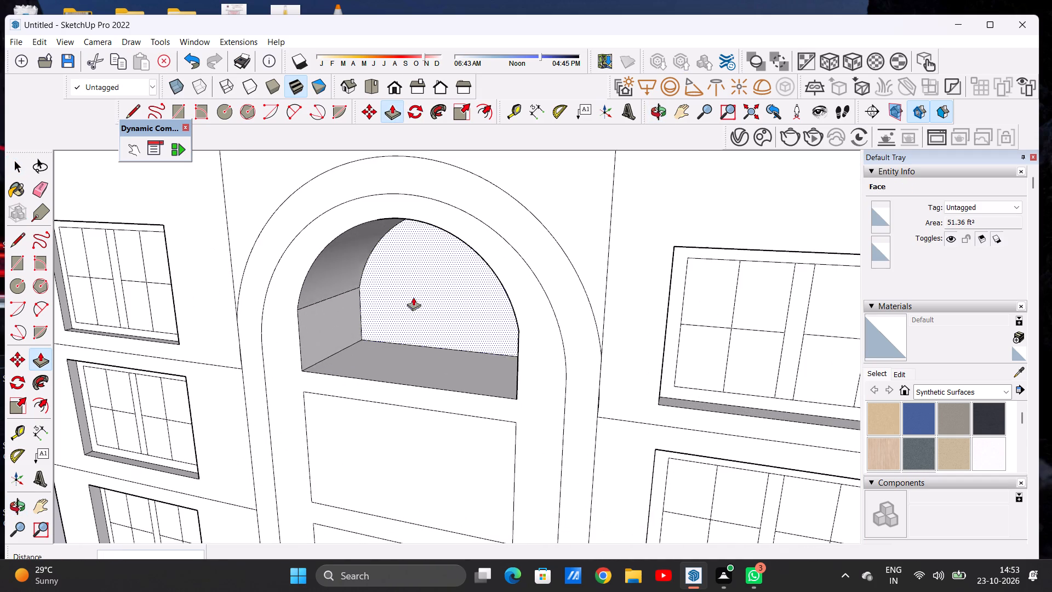
left_click(402, 302)
Push the middle rectangular window face of the central bay inward about 1' 1 1/2".
scroll(417, 254, "down", 7)
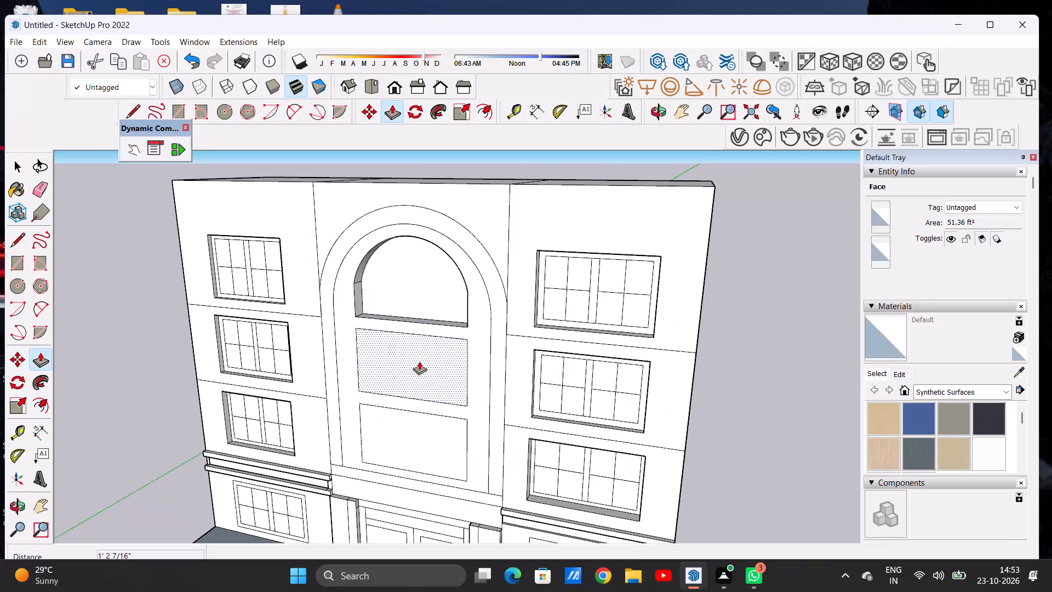
left_click(413, 362)
left_click(418, 356)
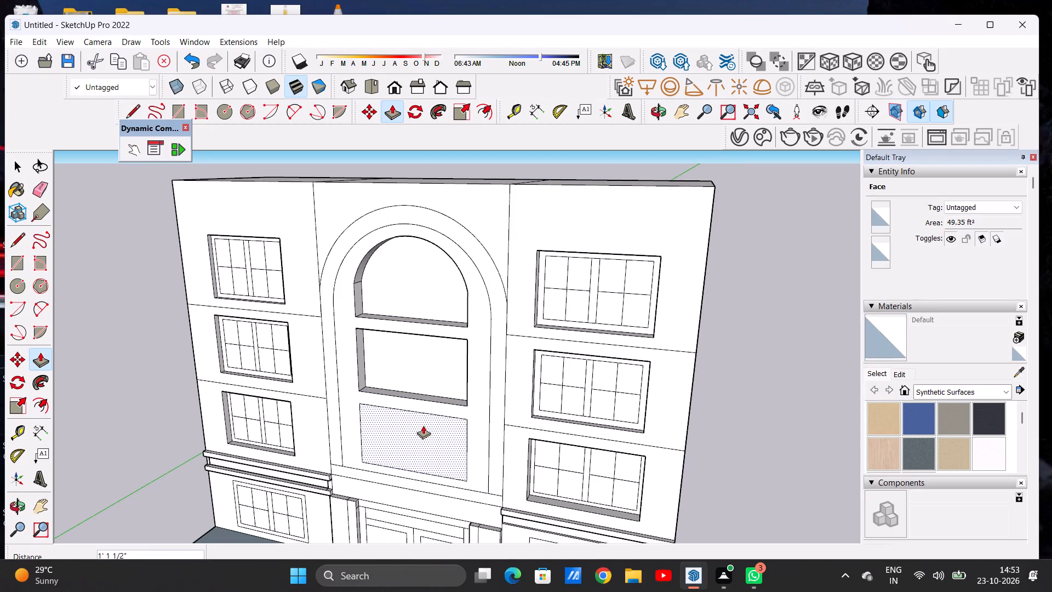
Push the lower rectangular window face of the central bay inward about 9 5/16".
left_click(418, 440)
left_click(422, 437)
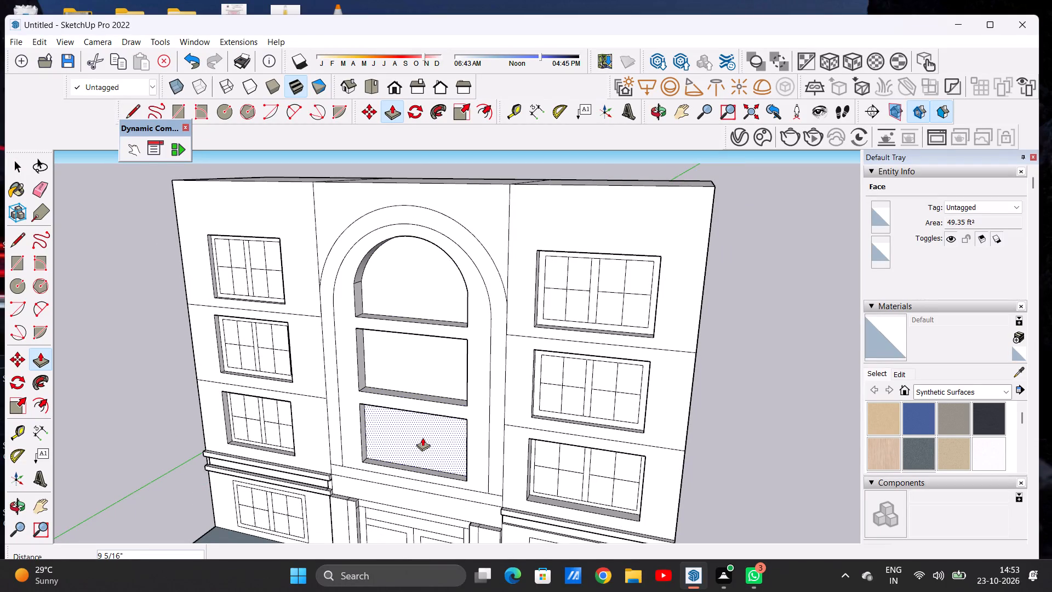
key("space")
Offset the recessed arched window face of the central bay inward about 7 7/8" to form its frame.
scroll(393, 340, "down", 2)
scroll(393, 340, "up", 1)
scroll(393, 340, "down", 5)
middle_click_drag(380, 375, 476, 318)
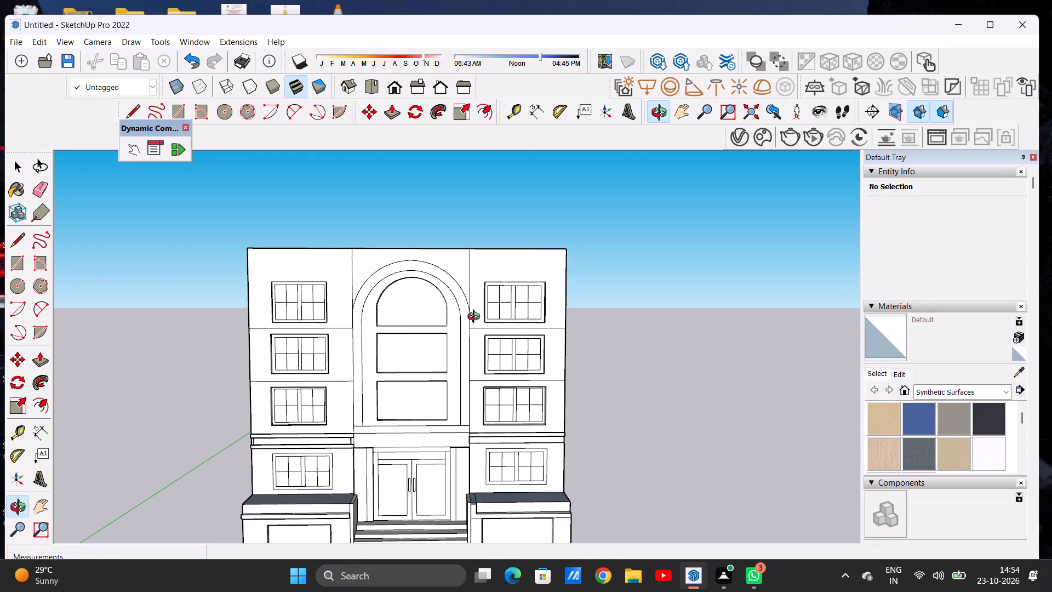
middle_click_drag(476, 318, 476, 312)
scroll(413, 312, "up", 5)
scroll(414, 312, "down", 1)
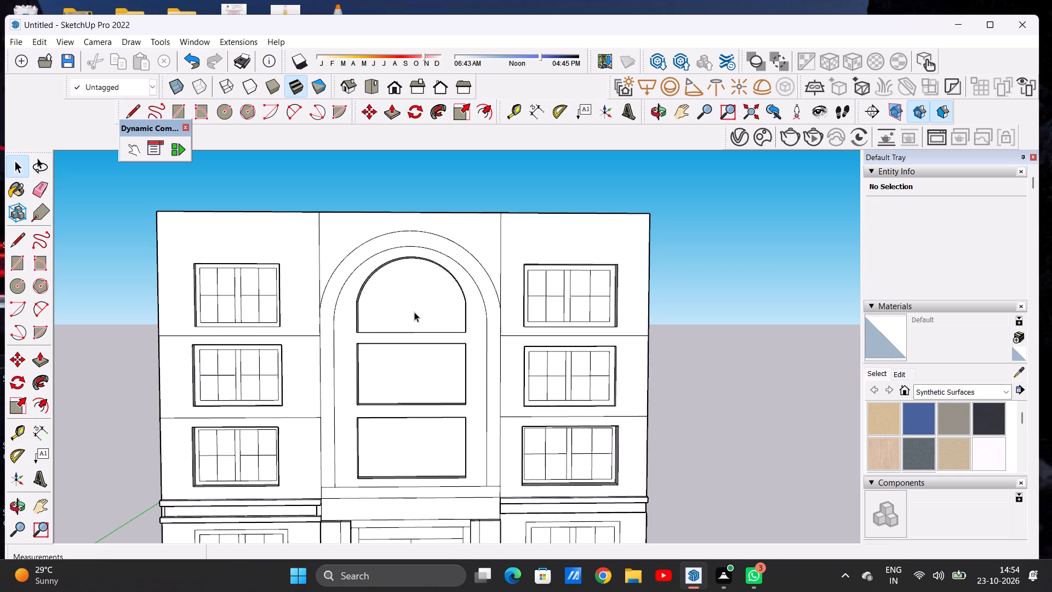
key("o")
key("f")
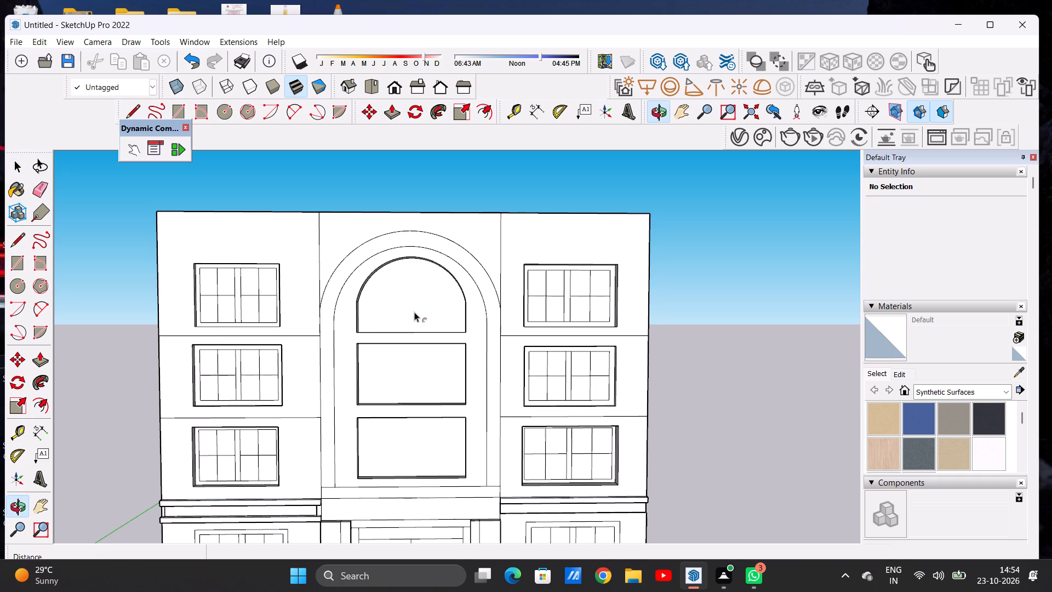
left_click(397, 281)
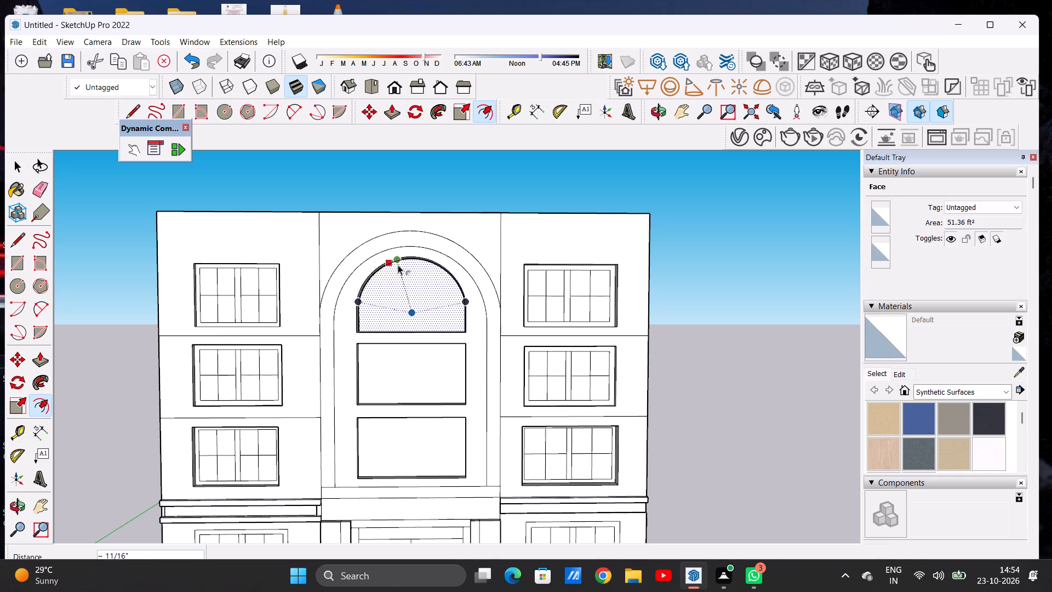
left_click(399, 267)
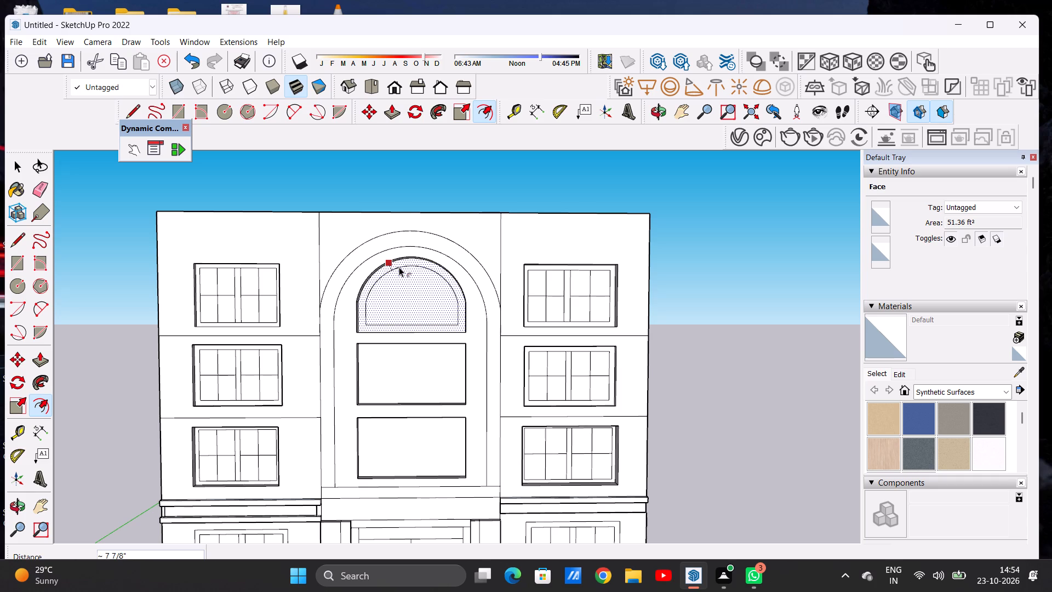
key("space")
Divide the framed arched window with a vertical centre line, a horizontal line at the arch's base and two short verticals below it.
key("l")
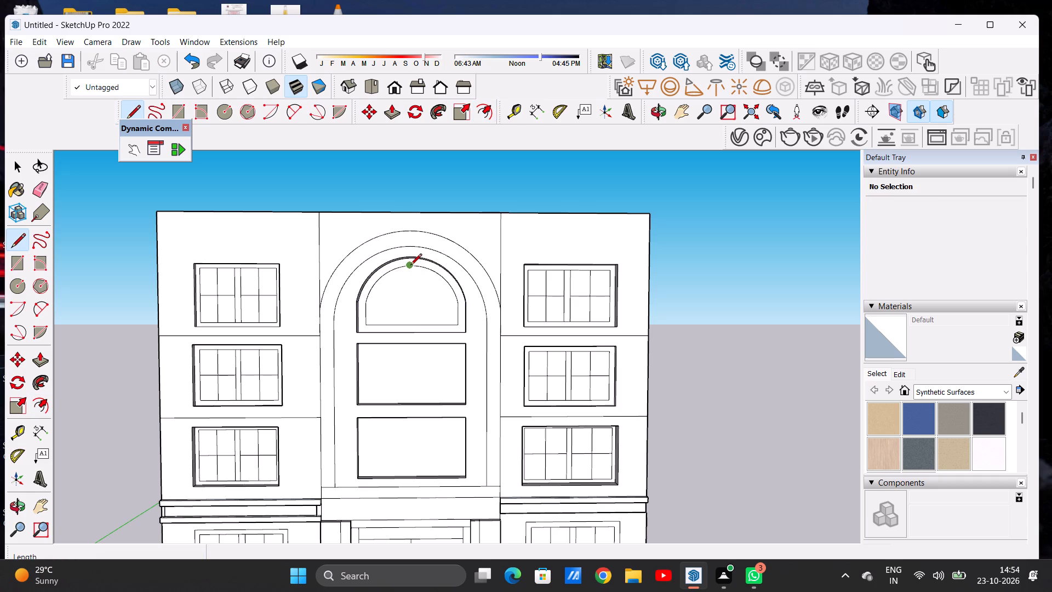
left_click(410, 266)
left_click(408, 326)
left_click(368, 304)
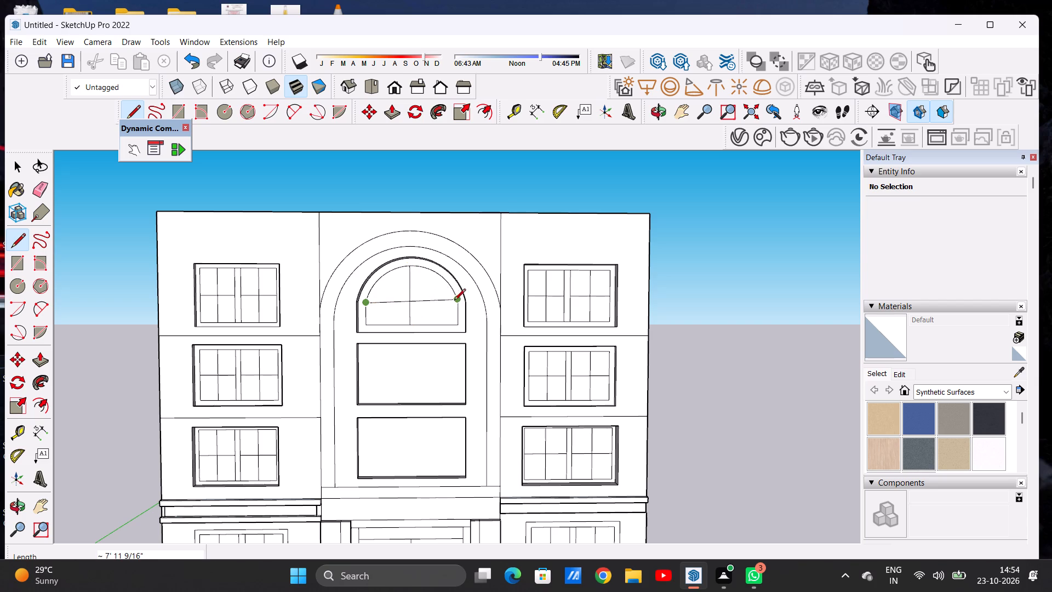
left_click(456, 305)
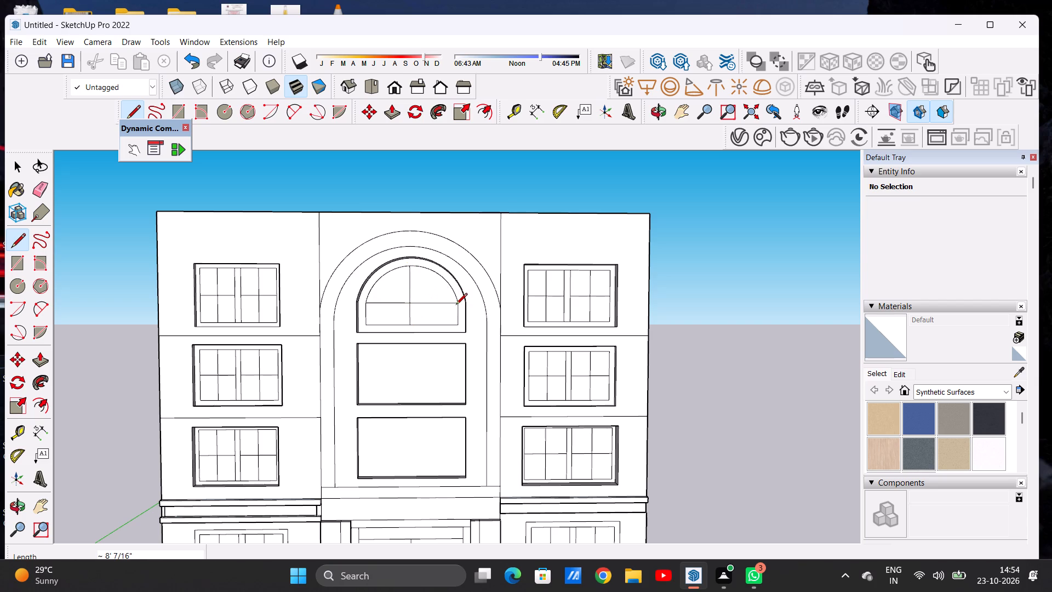
left_click(388, 328)
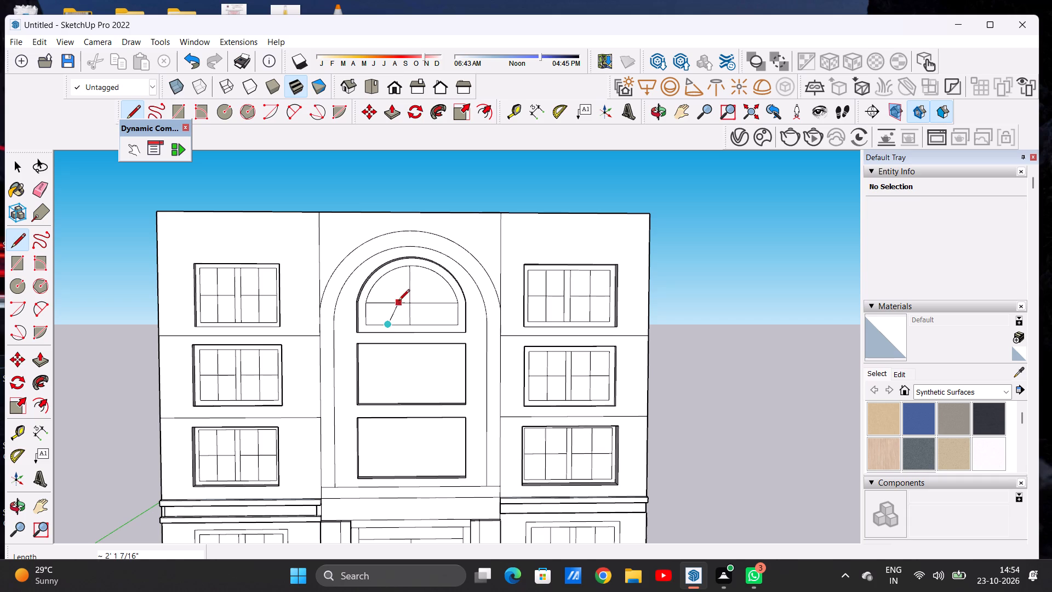
left_click(391, 301)
left_click(435, 324)
left_click(433, 305)
key("space")
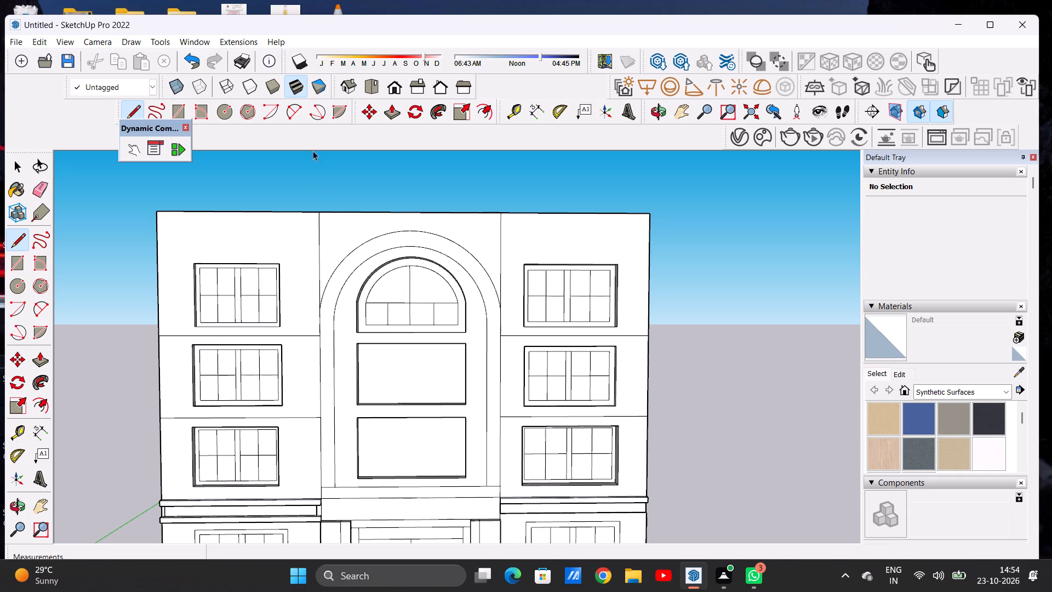
Draw a semicircular arc about 4' wide inside the arched window, spanning the upper ends of the two short verticals.
left_click(287, 110)
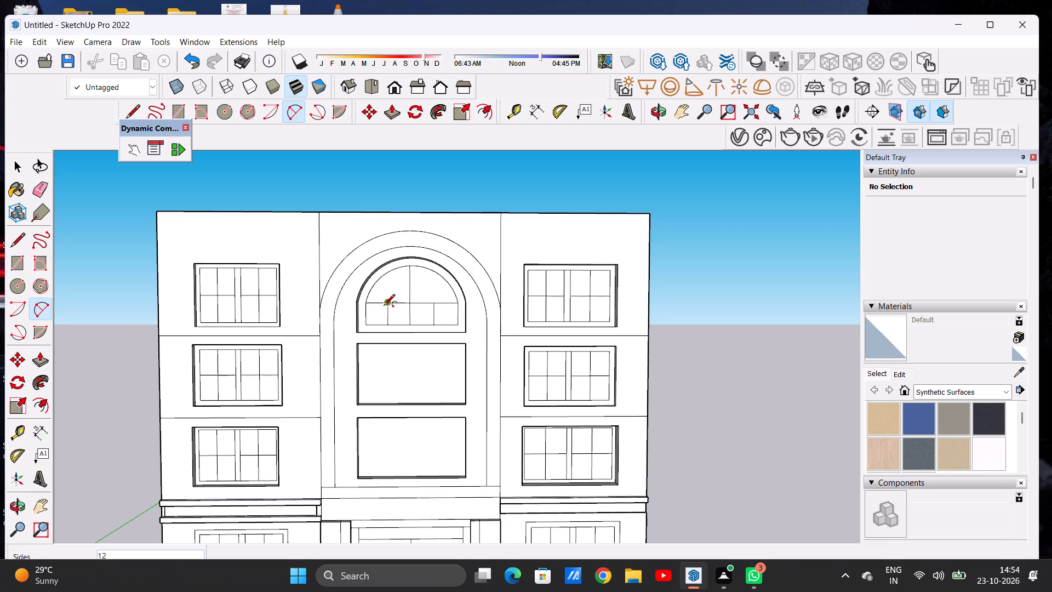
left_click(384, 306)
left_click(431, 301)
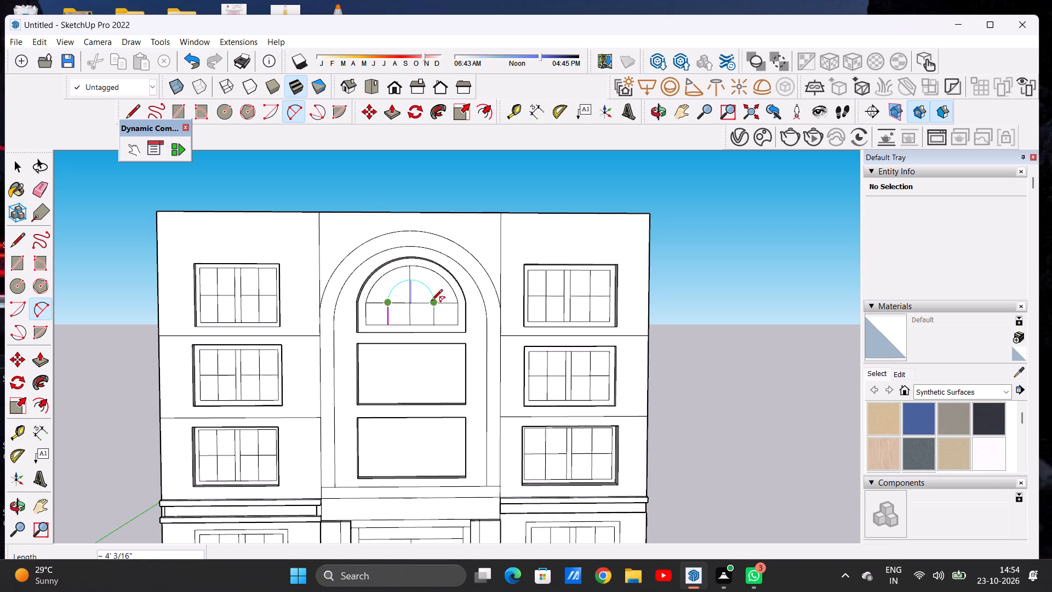
left_click(431, 301)
key("space")
Offset the middle and lower rectangular window faces of the central bay inward about 6 3/4" to form their frames.
scroll(416, 291, "down", 6)
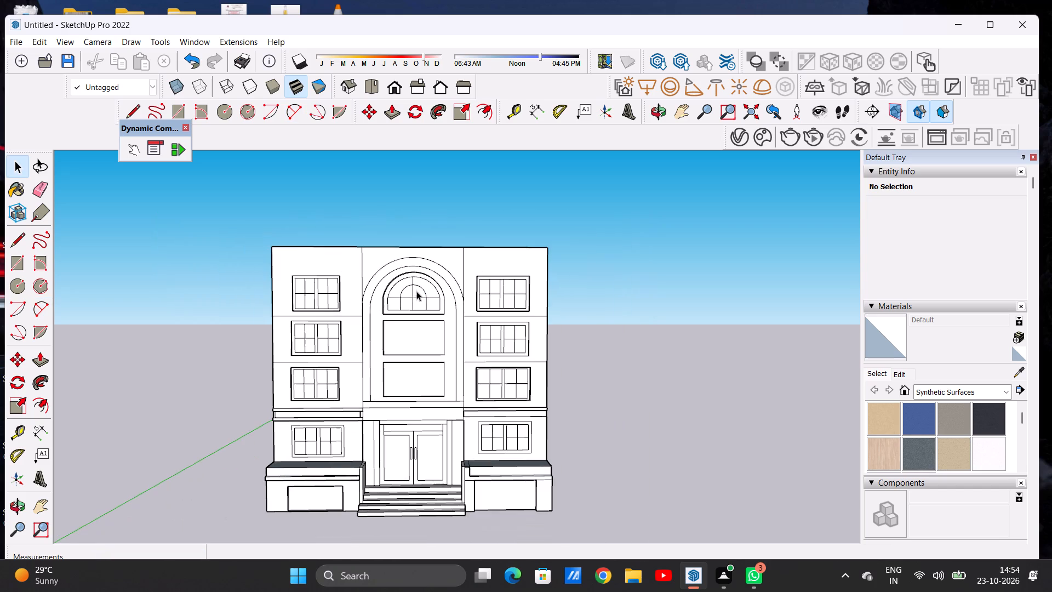
scroll(383, 311, "down", 1)
scroll(383, 311, "up", 1)
scroll(383, 311, "down", 4)
scroll(424, 336, "up", 4)
scroll(424, 335, "down", 1)
scroll(411, 338, "up", 7)
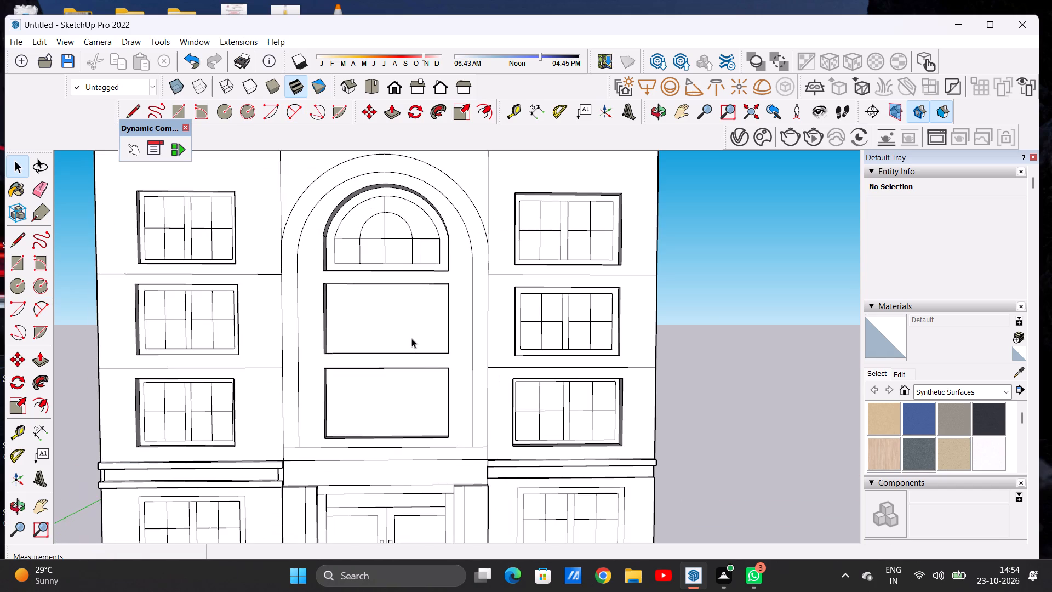
type("OF")
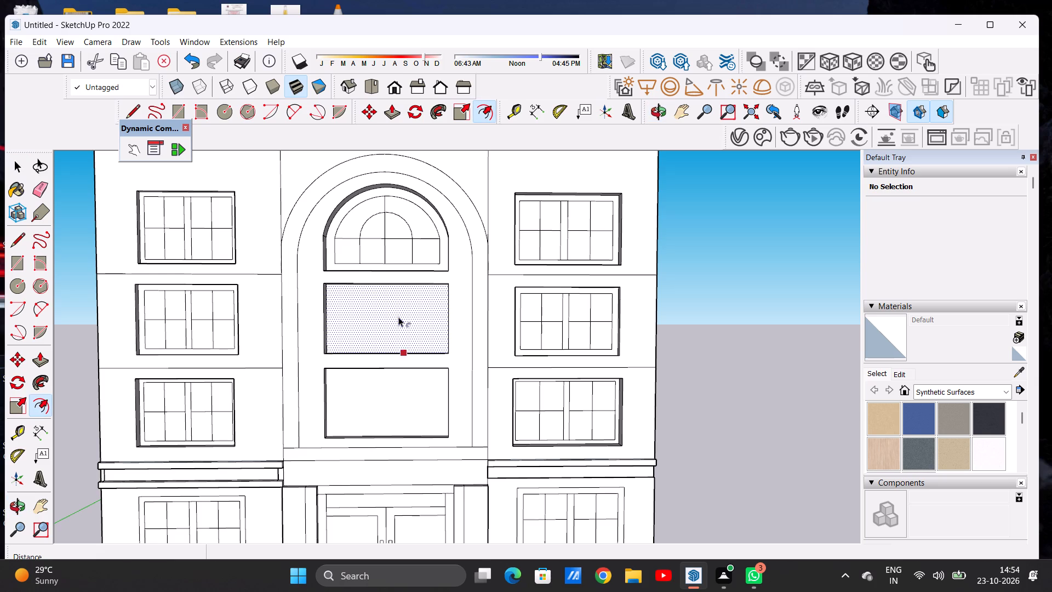
left_click(381, 291)
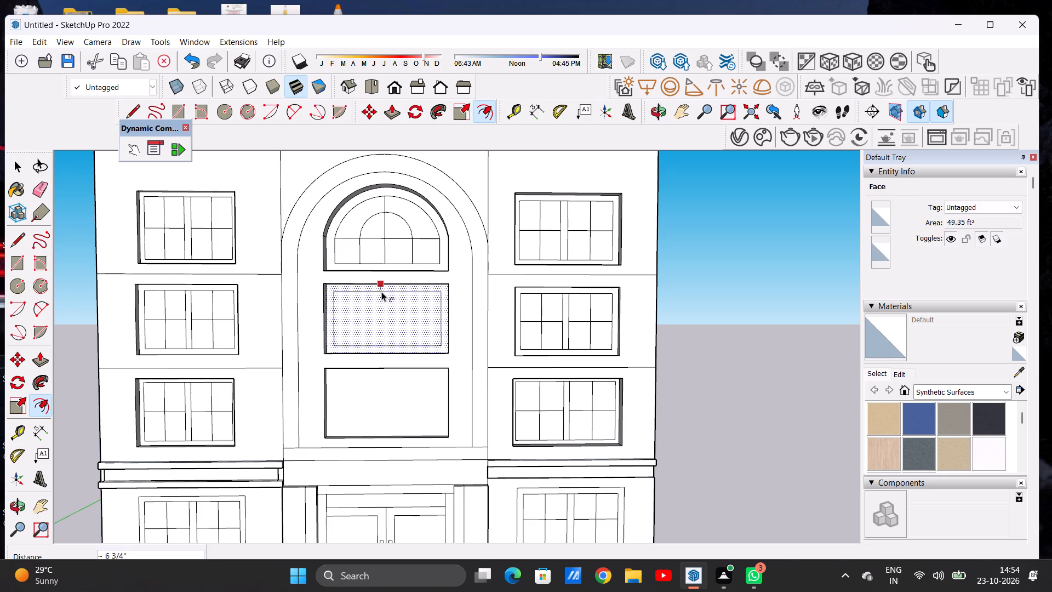
left_click(381, 292)
left_click(383, 389)
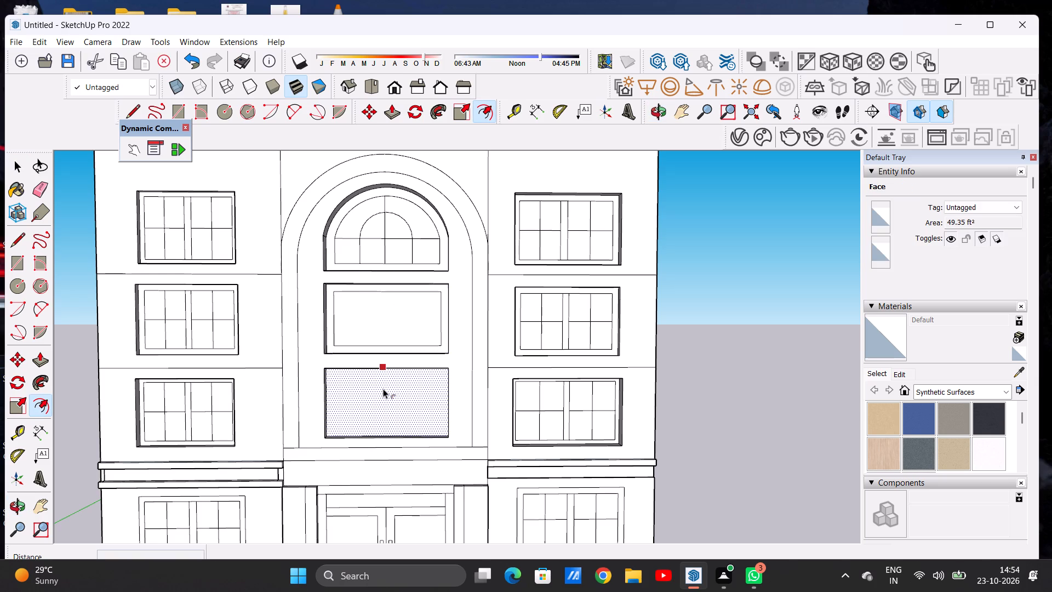
left_click(383, 389)
key("space")
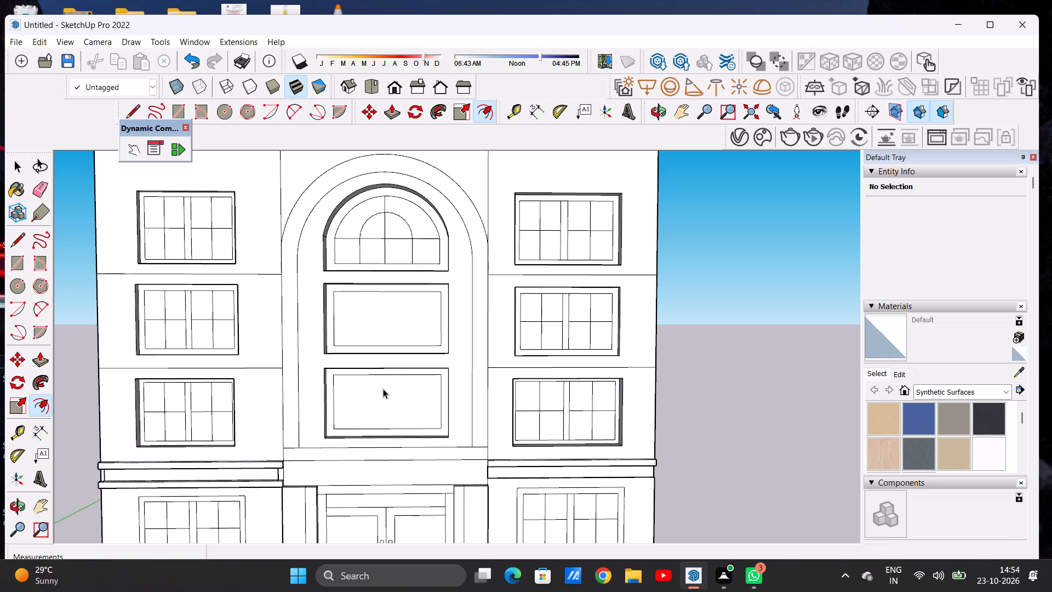
Draw two closely spaced vertical lines about 4' 2" long at the centre of the middle window to outline its mullion.
key("l")
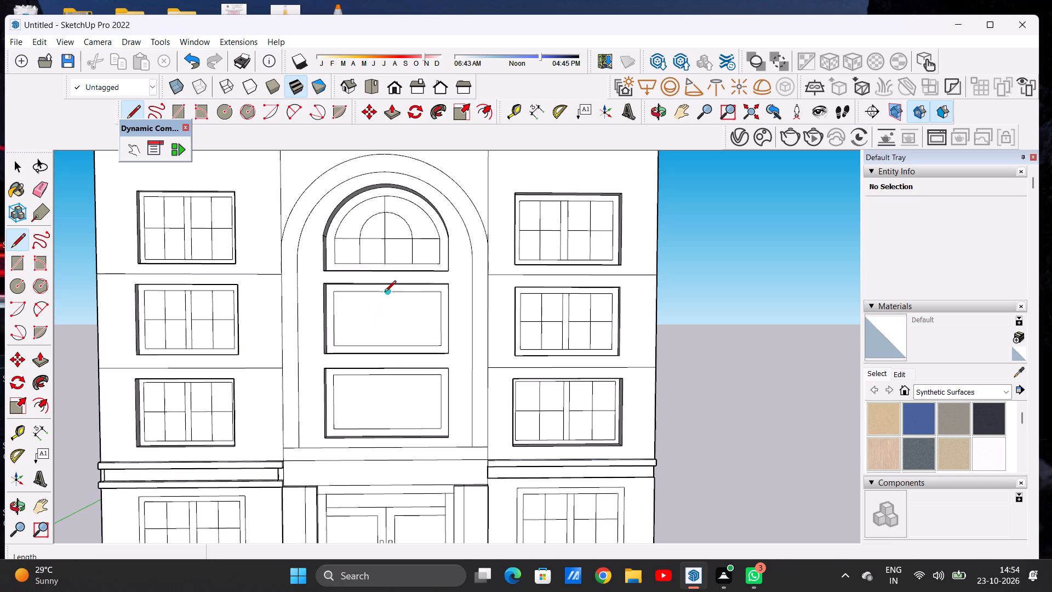
left_click(380, 292)
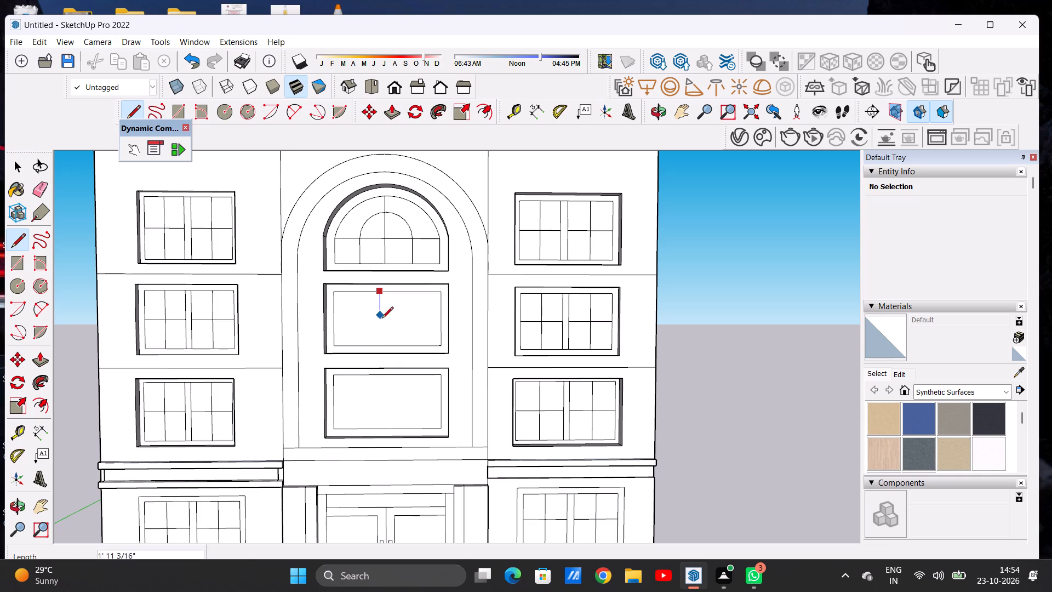
left_click(379, 344)
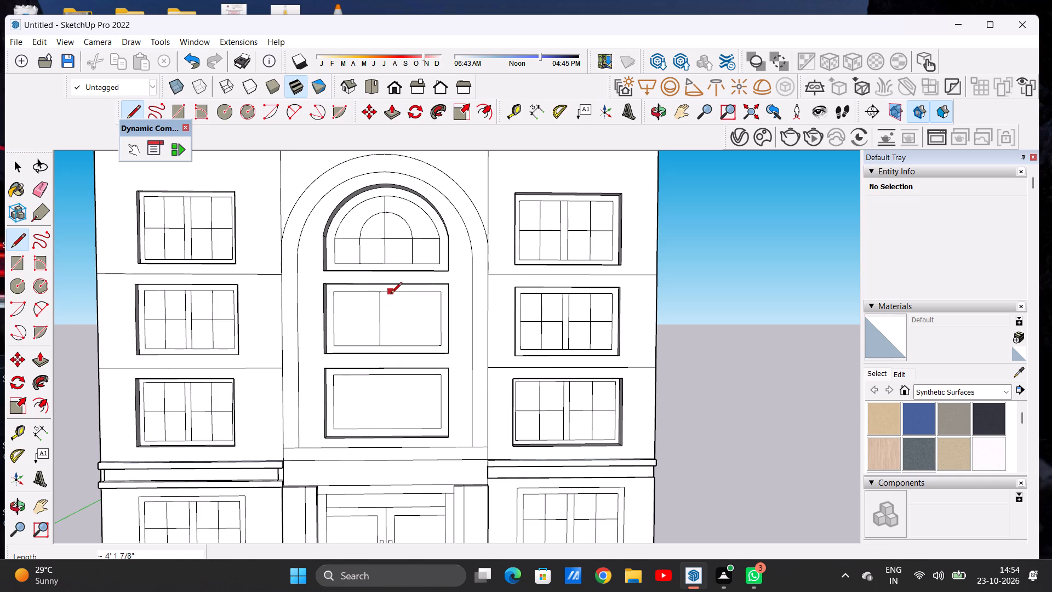
left_click(389, 292)
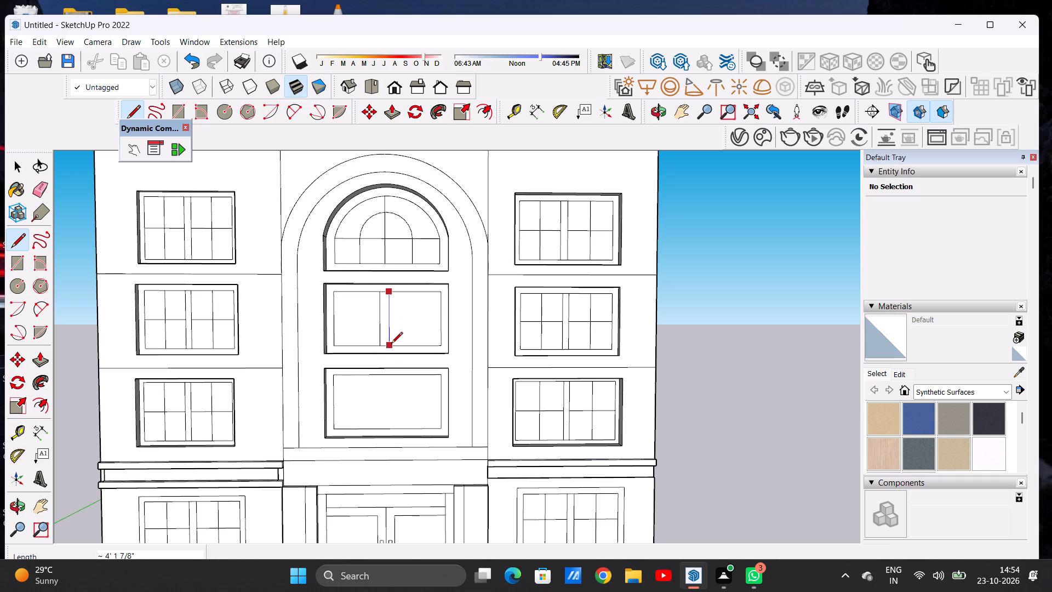
left_click(391, 344)
key("space")
Divide each pane of the central bay's middle window into four with a vertical and a horizontal midline.
key("l")
left_click(355, 292)
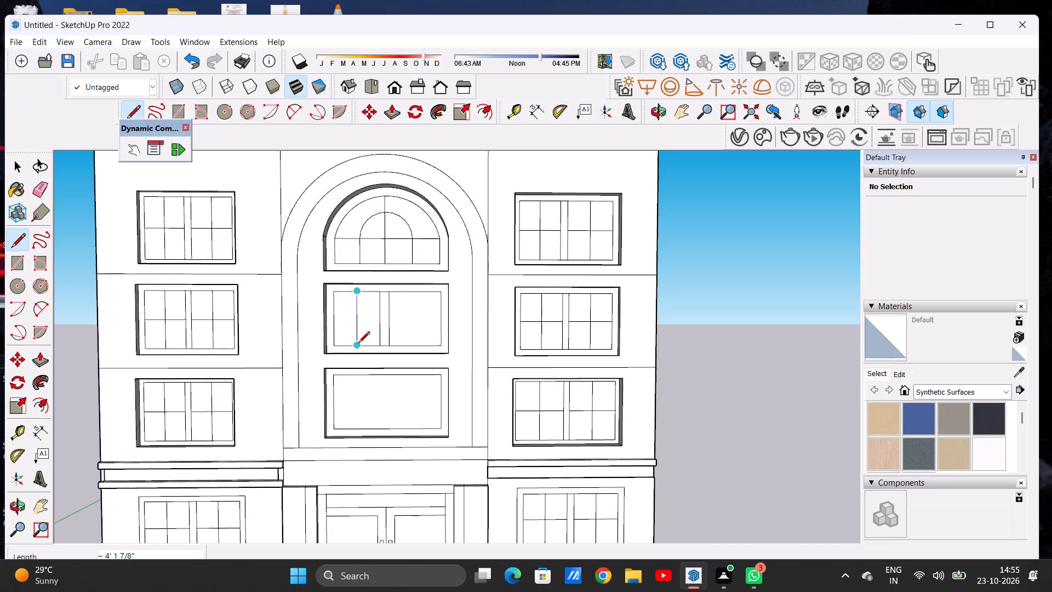
left_click(359, 344)
left_click(334, 318)
left_click(381, 320)
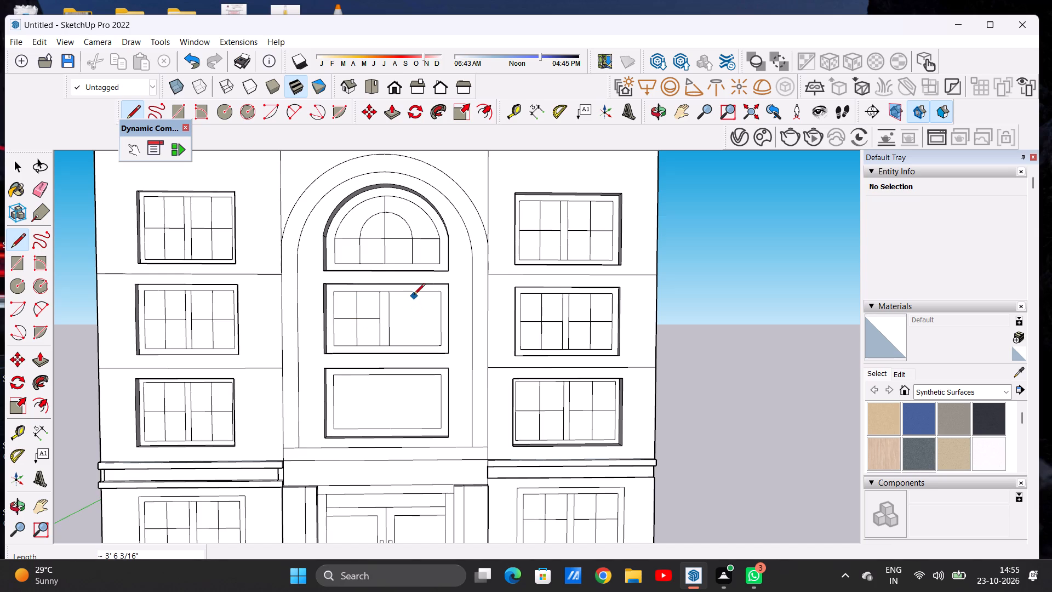
left_click(414, 295)
left_click(413, 343)
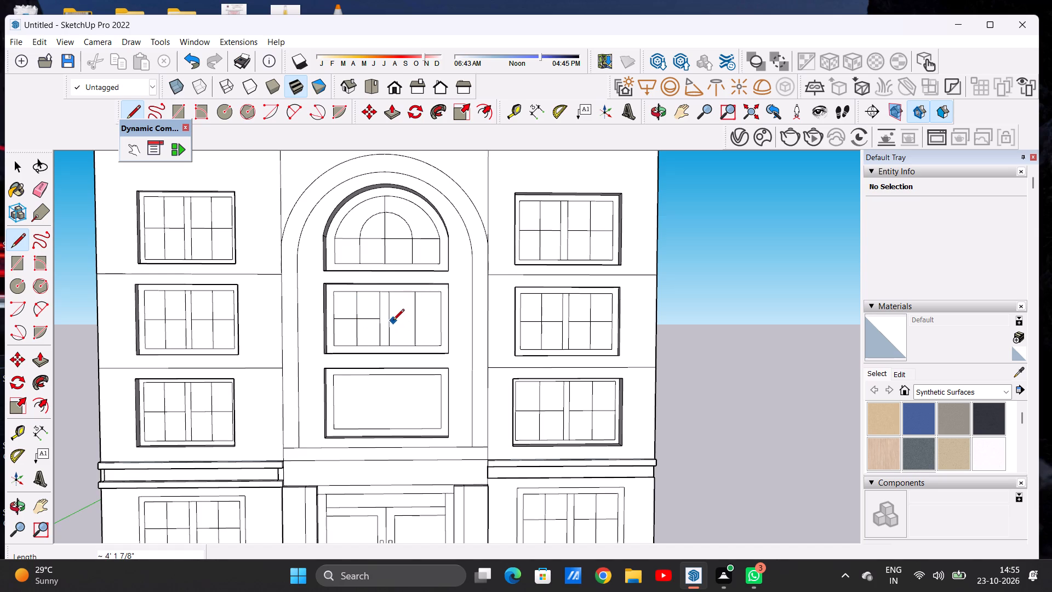
left_click(392, 320)
left_click(442, 321)
Draw two closely spaced vertical lines about 4' 2" long at the centre of the central bay's lower window to outline its mullion.
scroll(381, 271, "down", 6)
scroll(383, 366, "down", 2)
scroll(383, 366, "up", 1)
scroll(383, 366, "down", 1)
scroll(383, 366, "up", 10)
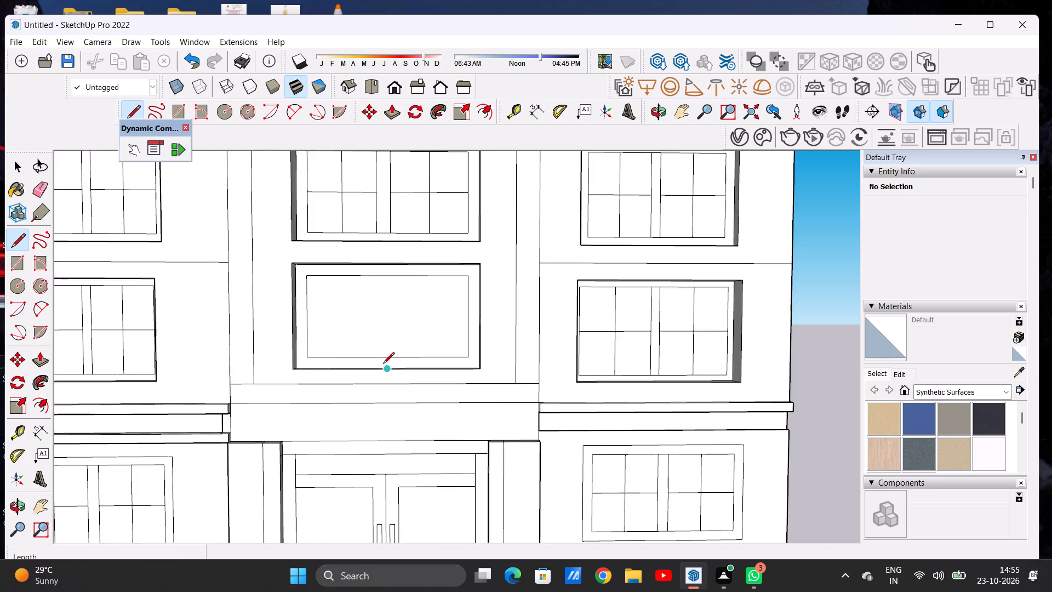
scroll(383, 365, "up", 2)
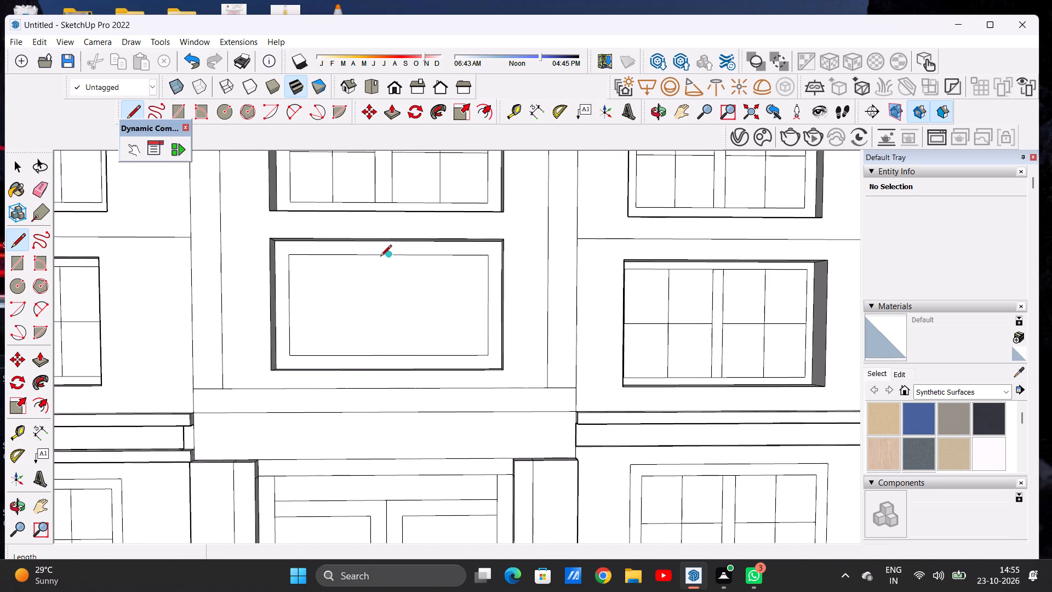
left_click(380, 257)
left_click(385, 355)
left_click(398, 254)
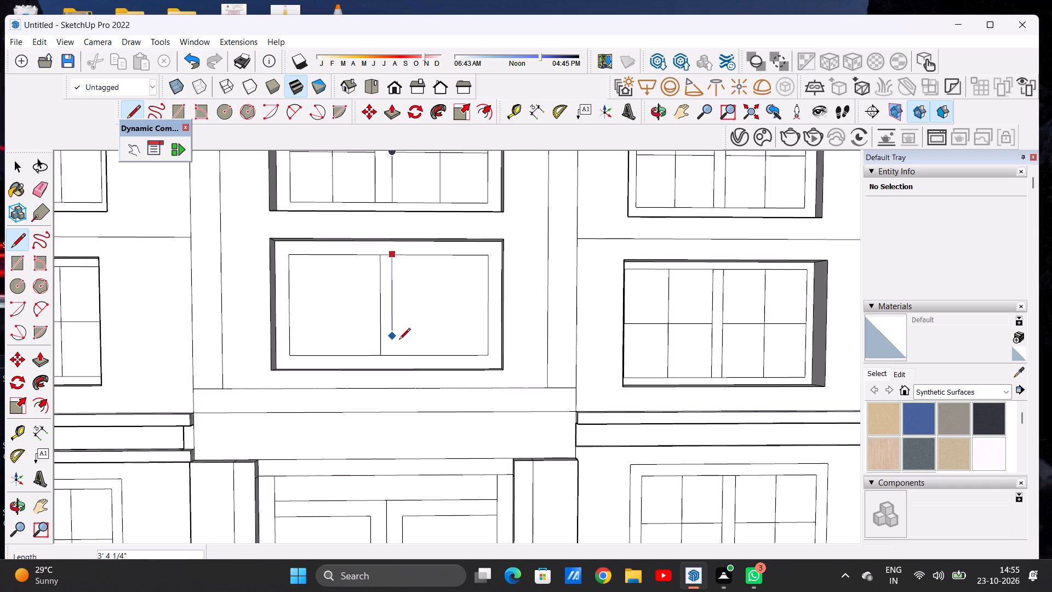
left_click(397, 354)
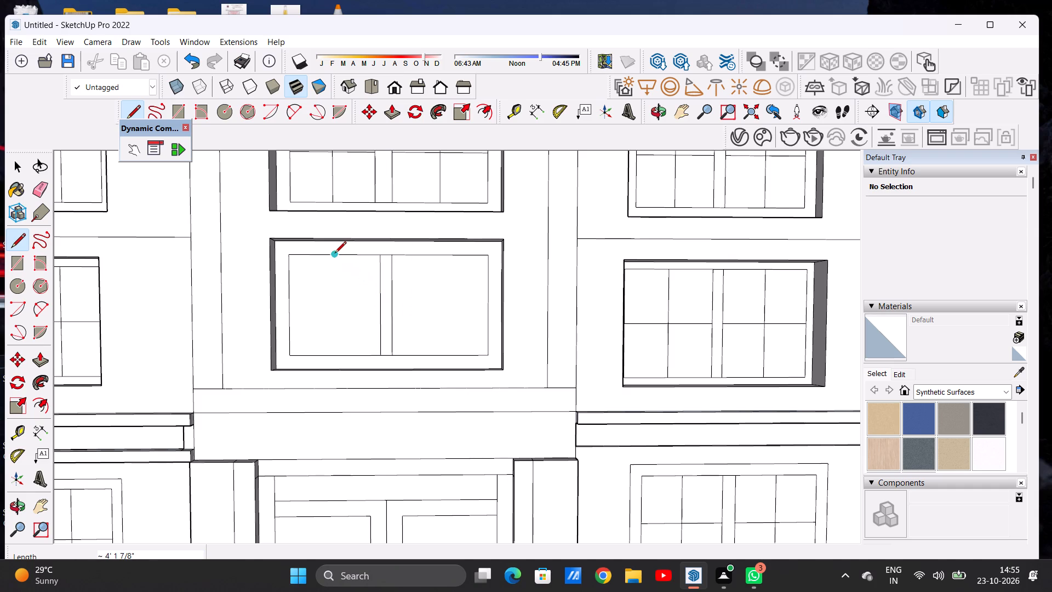
Divide each pane of the central bay's lower window into four with a vertical and a horizontal midline.
left_click(335, 254)
left_click(334, 354)
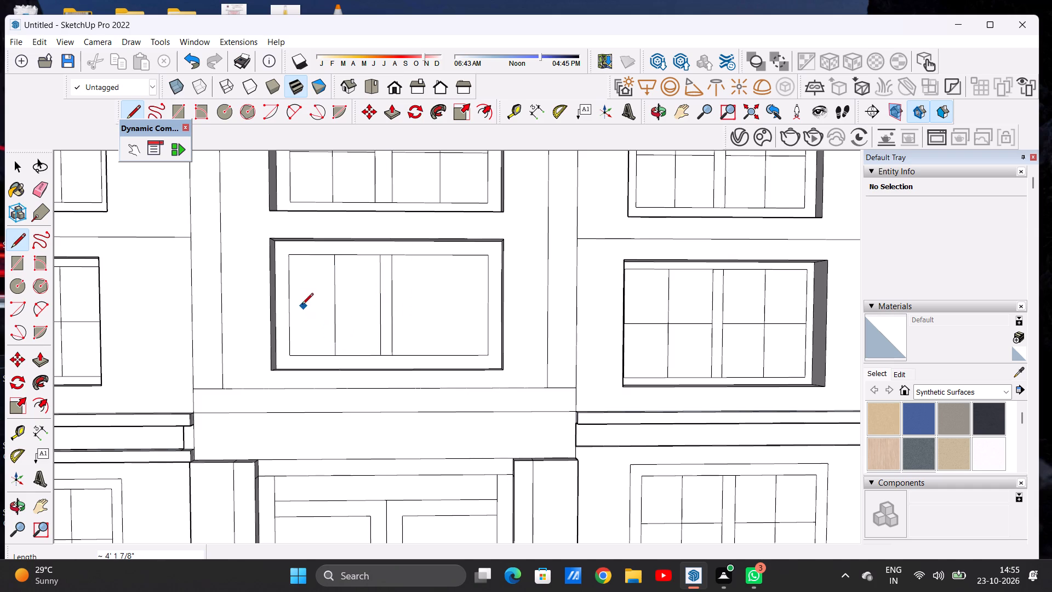
left_click(292, 304)
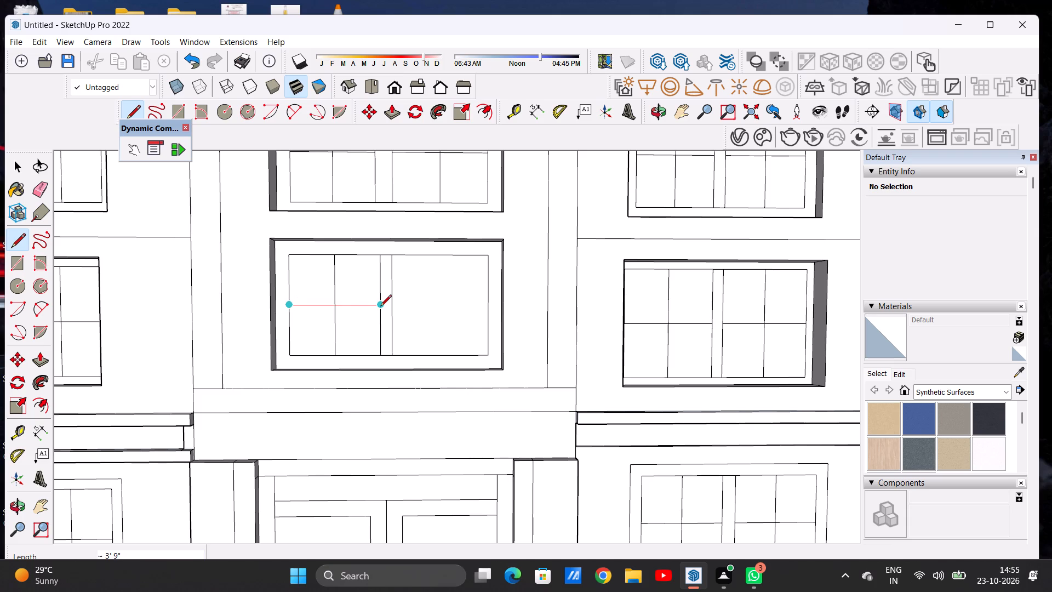
left_click(380, 307)
left_click(443, 254)
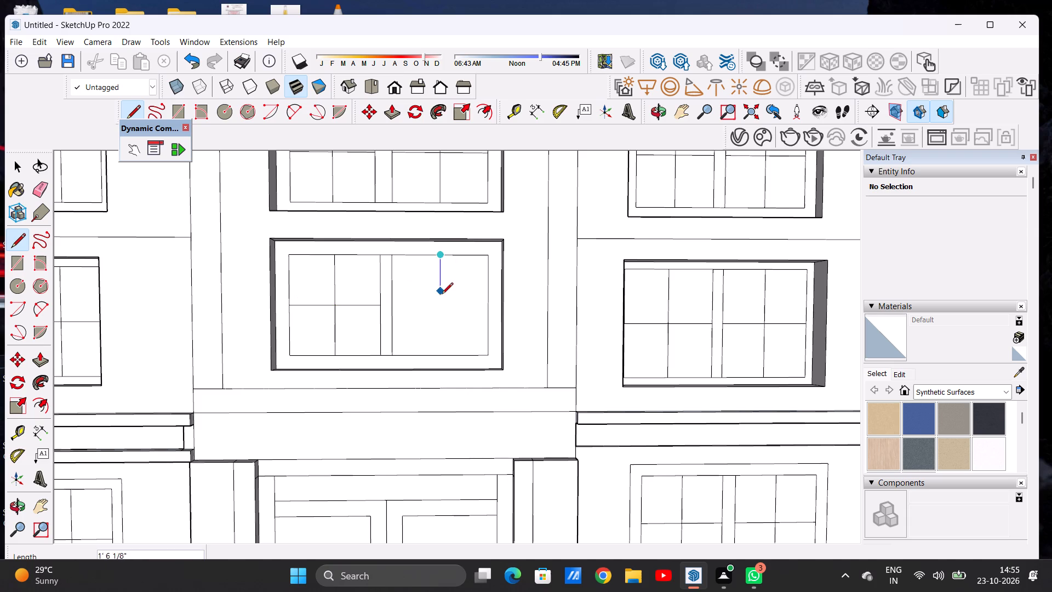
left_click(439, 355)
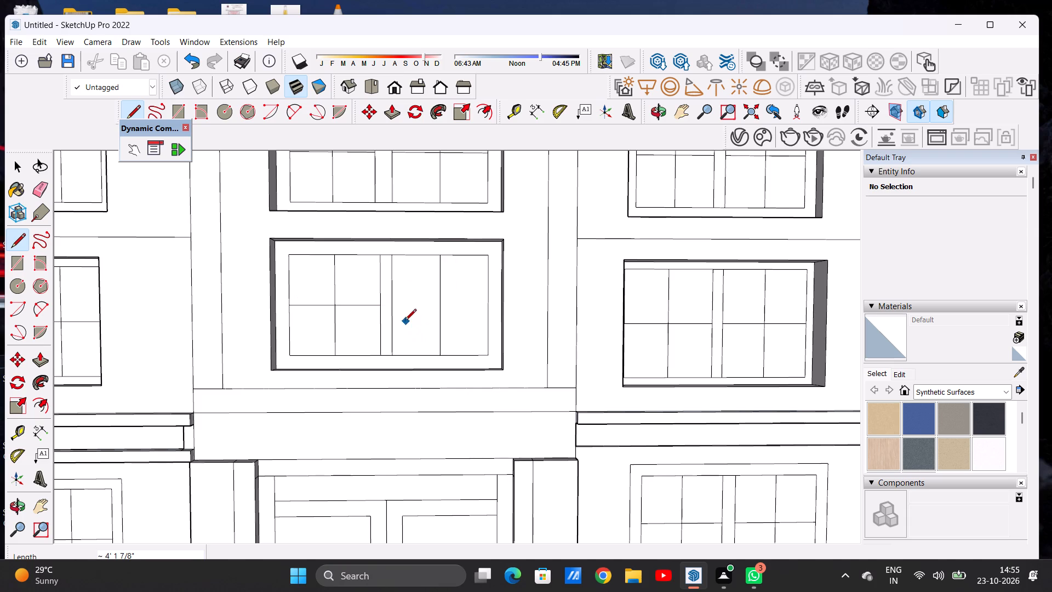
left_click(393, 303)
left_click(485, 303)
key("space")
Erase the two vertical edges on the facade between the arch's sides and the roofline.
scroll(431, 292, "down", 20)
scroll(431, 292, "down", 1)
scroll(361, 316, "down", 2)
scroll(372, 293, "up", 1)
scroll(373, 292, "down", 1)
scroll(374, 291, "up", 7)
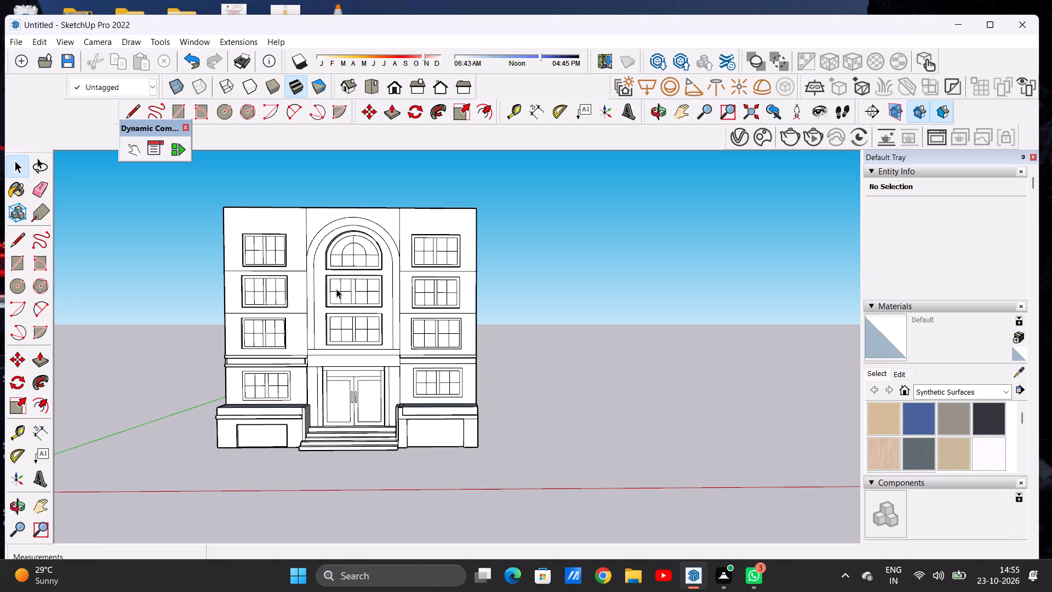
scroll(358, 307, "down", 8)
scroll(361, 299, "up", 8)
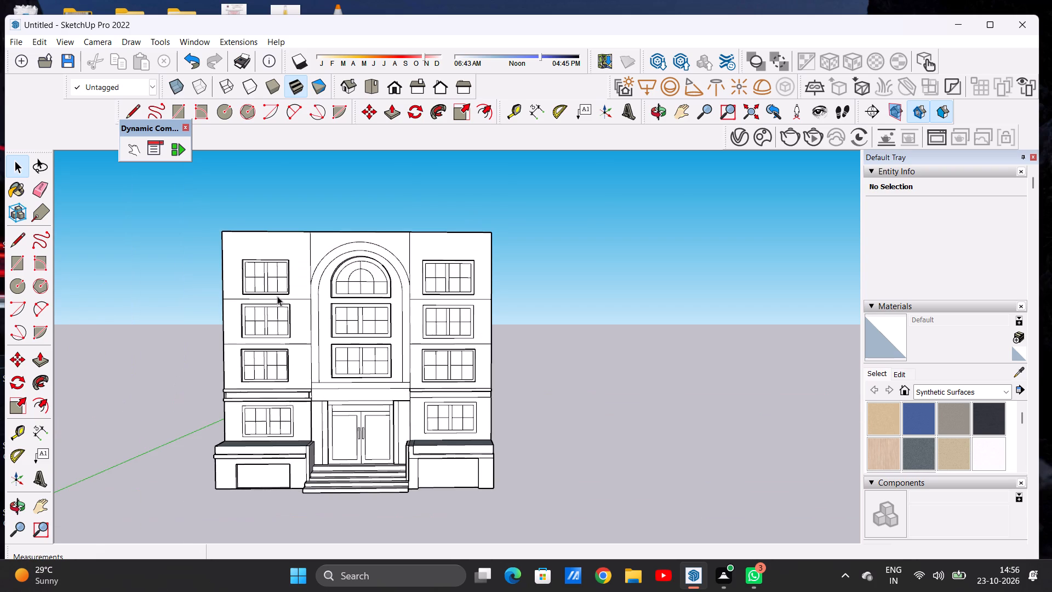
scroll(260, 257, "up", 1)
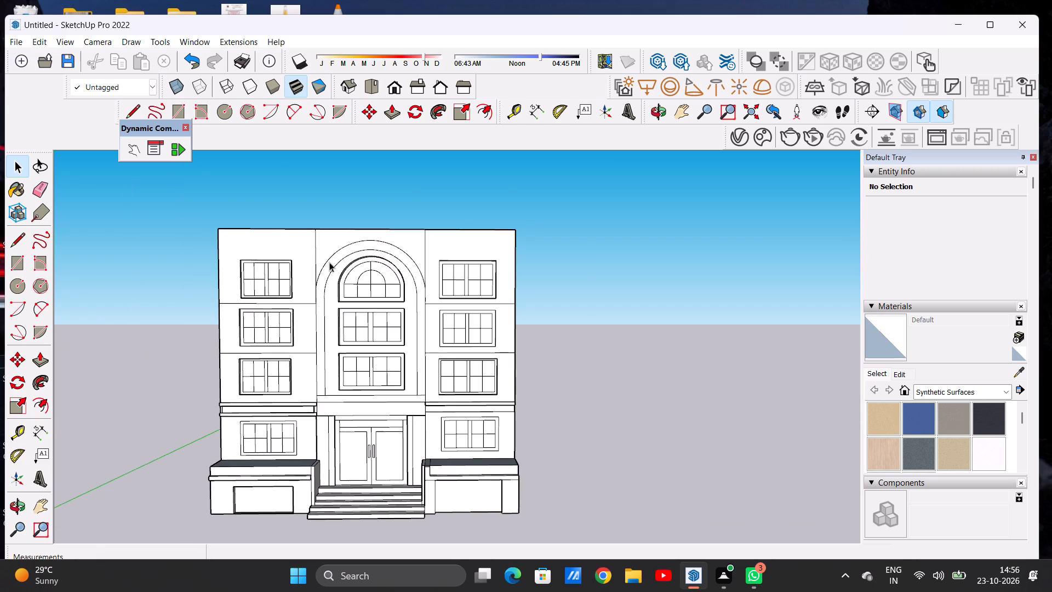
scroll(313, 253, "up", 3)
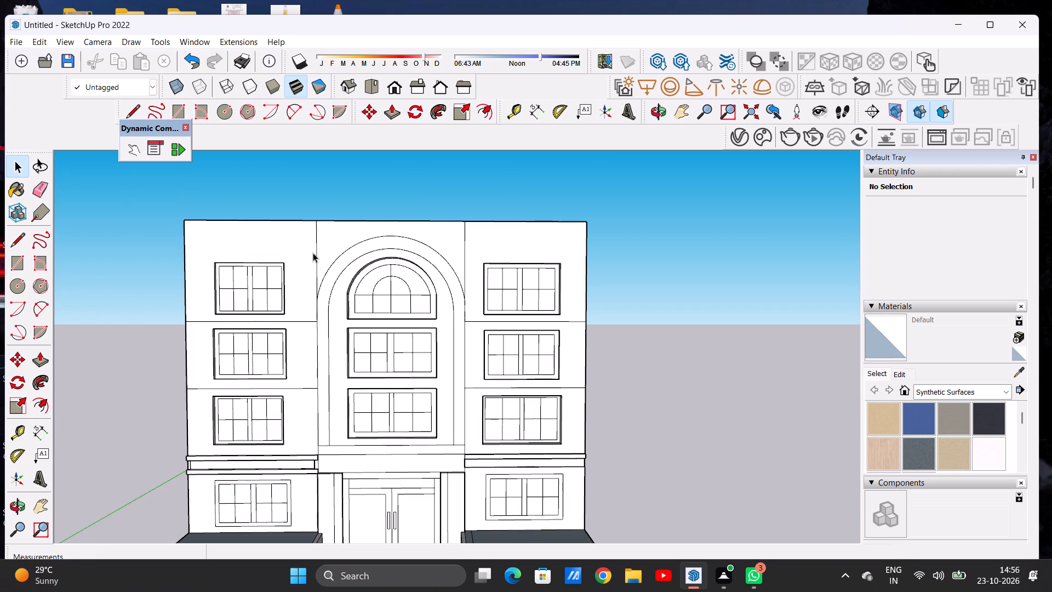
key("e")
left_click(317, 237)
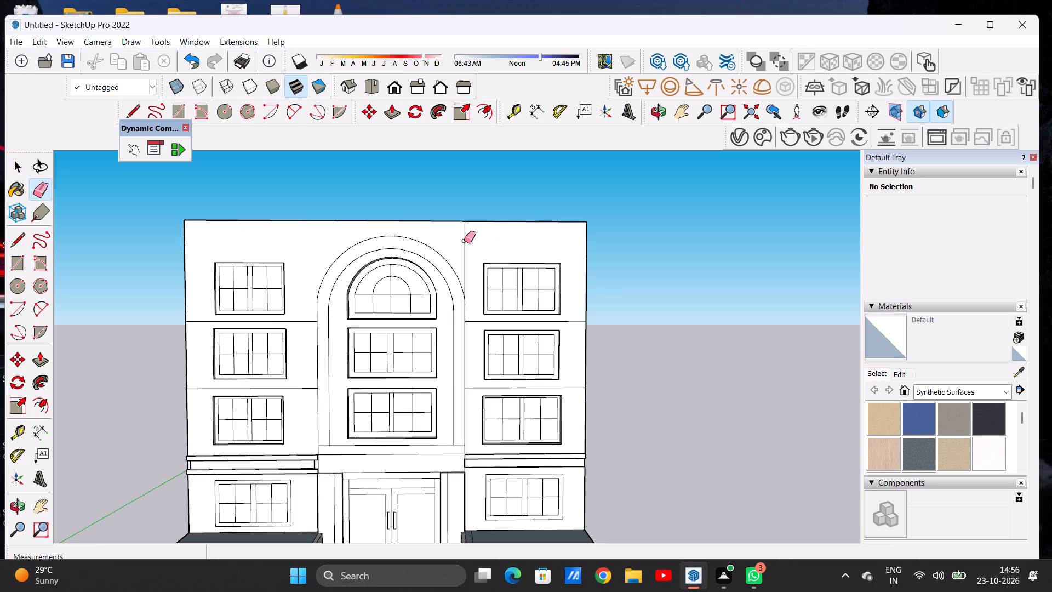
left_click(464, 241)
key("space")
Erase the two dividing edges across the roof's top surface to merge it into one face.
scroll(230, 320, "down", 2)
scroll(329, 245, "up", 5)
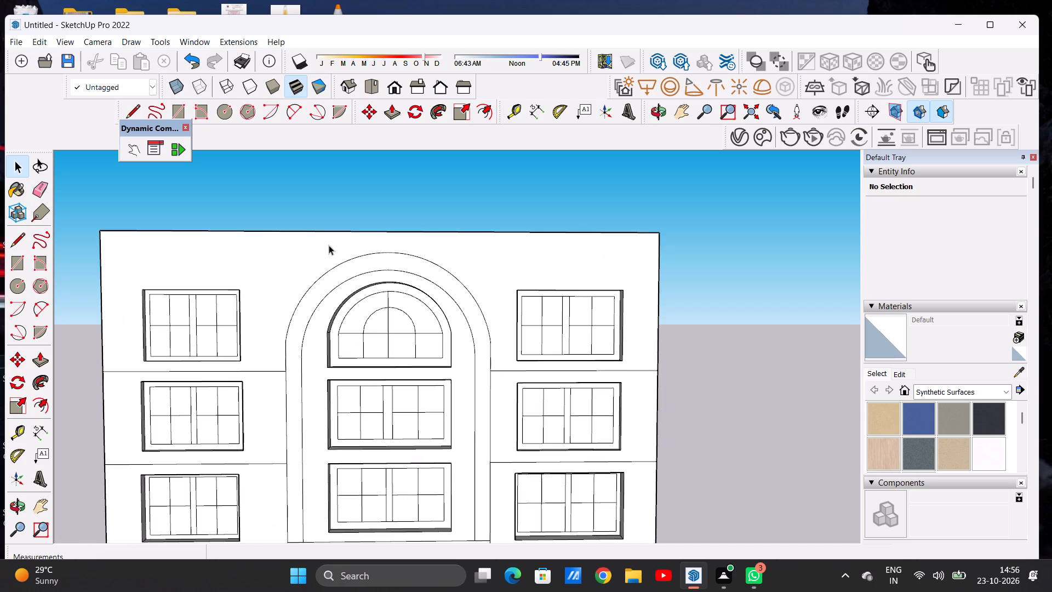
middle_click_drag(315, 231, 290, 366)
scroll(411, 252, "down", 4)
scroll(436, 248, "up", 1)
scroll(438, 248, "down", 1)
middle_click_drag(408, 258, 468, 258)
scroll(454, 231, "up", 2)
key("e")
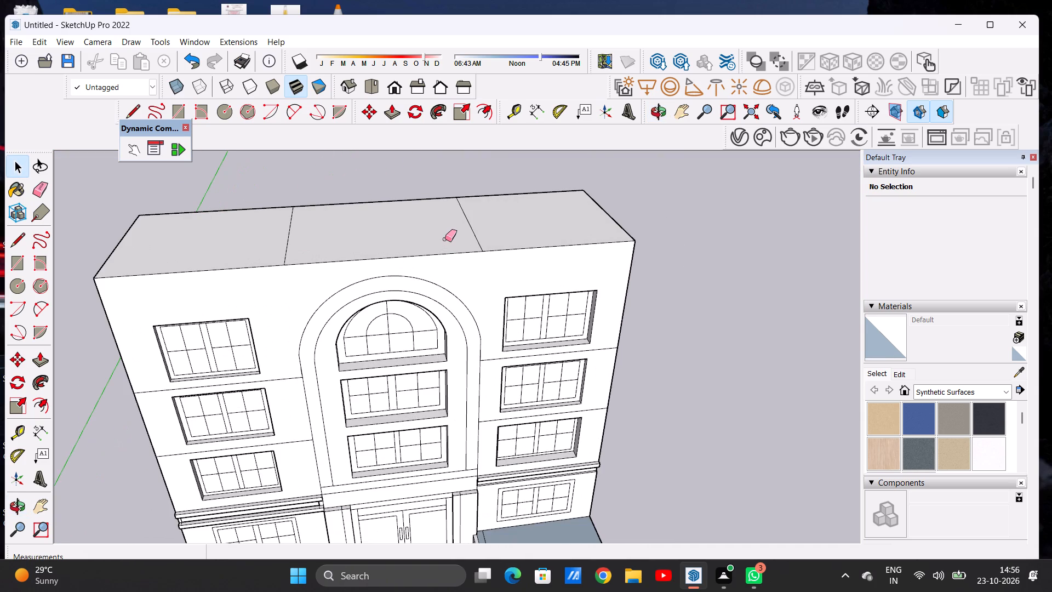
left_click_drag(283, 236, 321, 241)
left_click_drag(463, 218, 483, 219)
key("space")
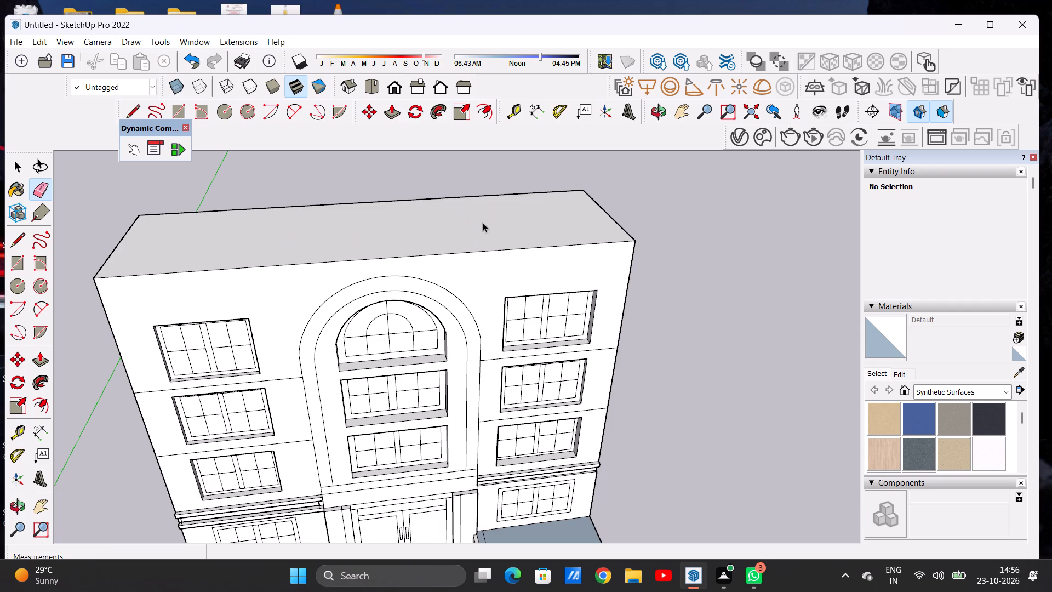
Push/Pull the merged roof face upward about 4' 6" to form the parapet block.
type("P")
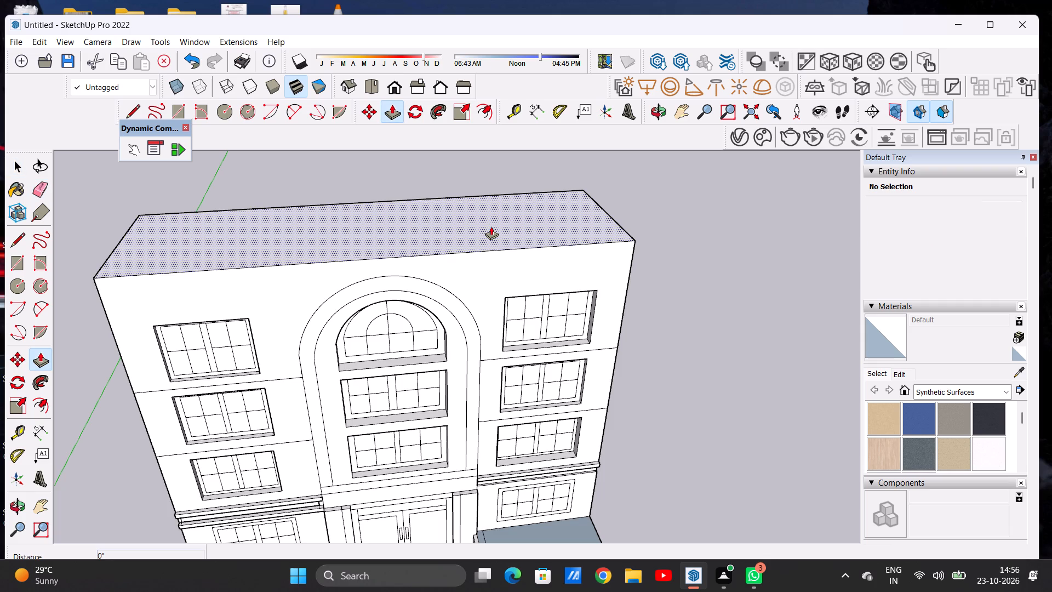
left_click(491, 228)
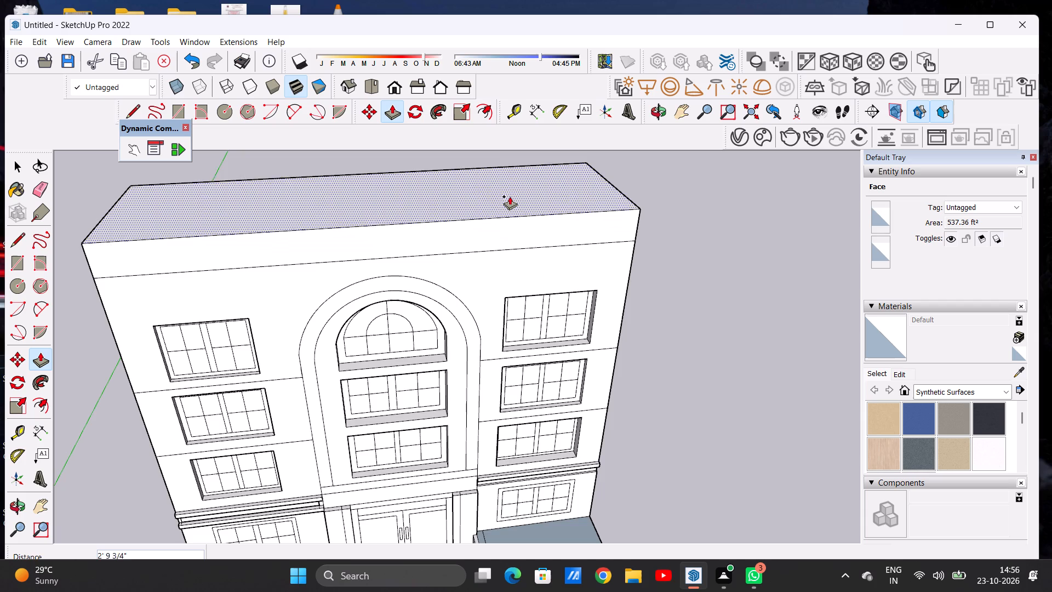
scroll(489, 211, "down", 6)
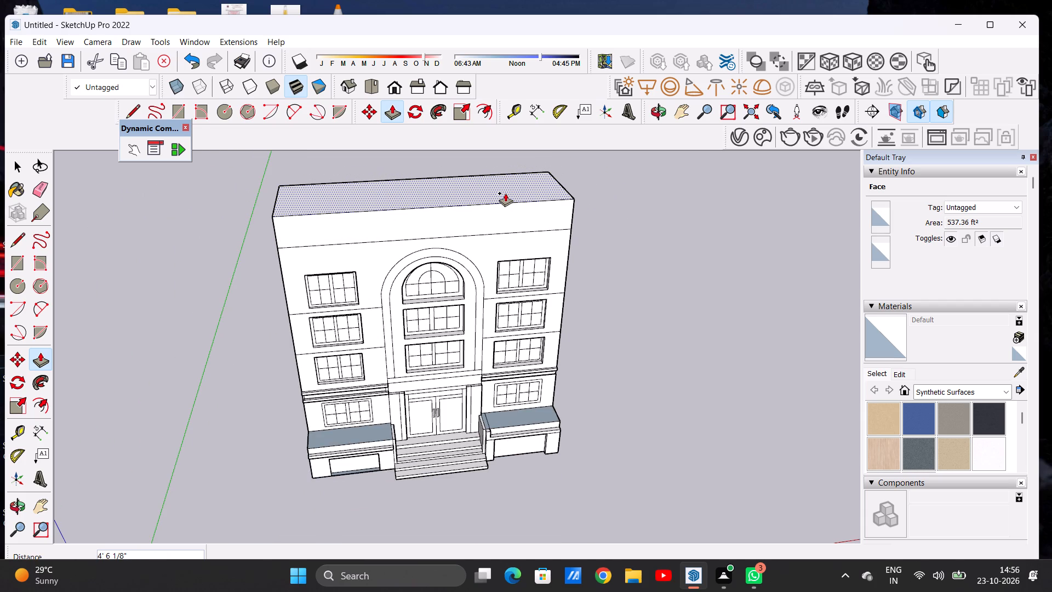
left_click(511, 195)
key("space")
Draw a horizontal line about 41' 10" long across the parapet front, just above its base edge, to outline a narrow band.
scroll(307, 282, "down", 5)
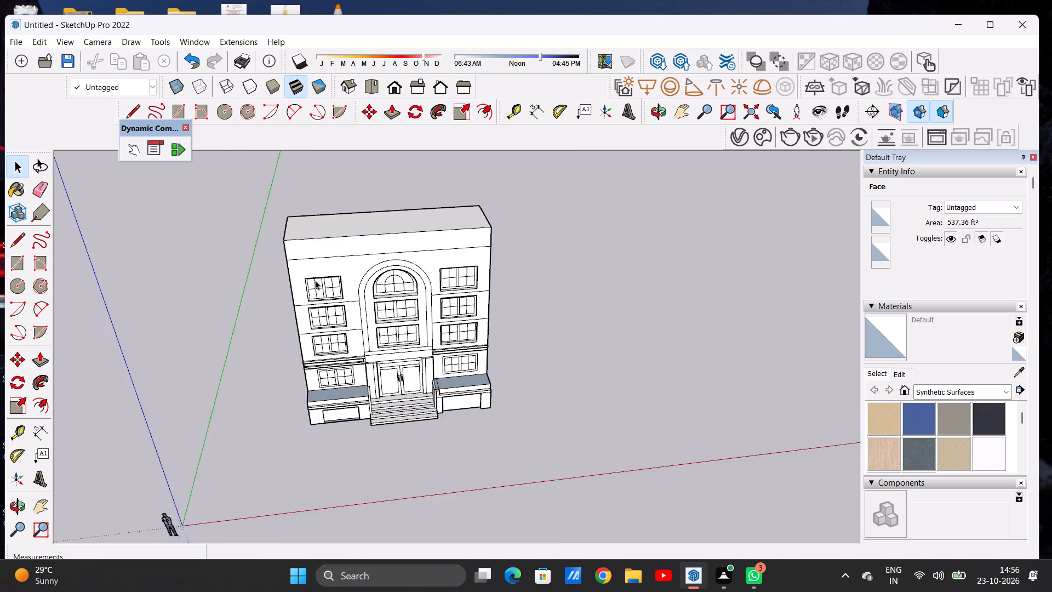
middle_click_drag(312, 264, 312, 188)
scroll(344, 236, "up", 7)
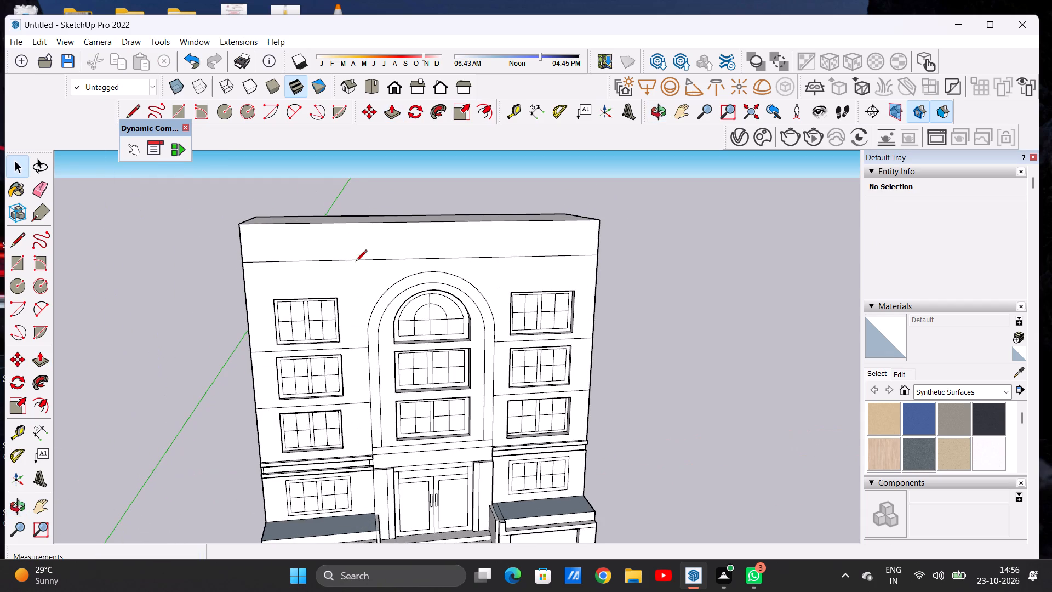
key("l")
scroll(356, 262, "up", 5)
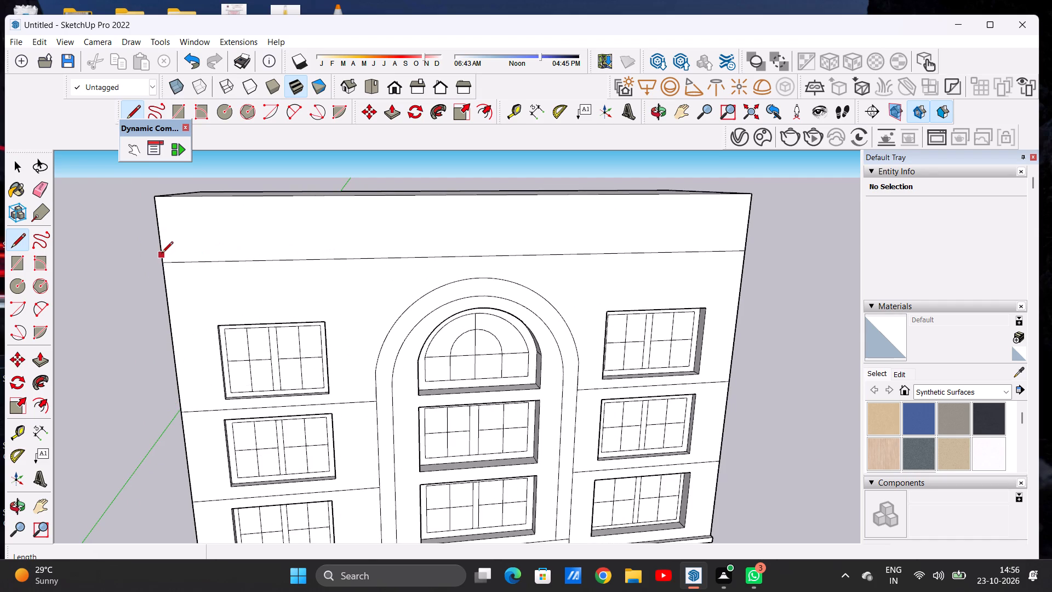
left_click(160, 250)
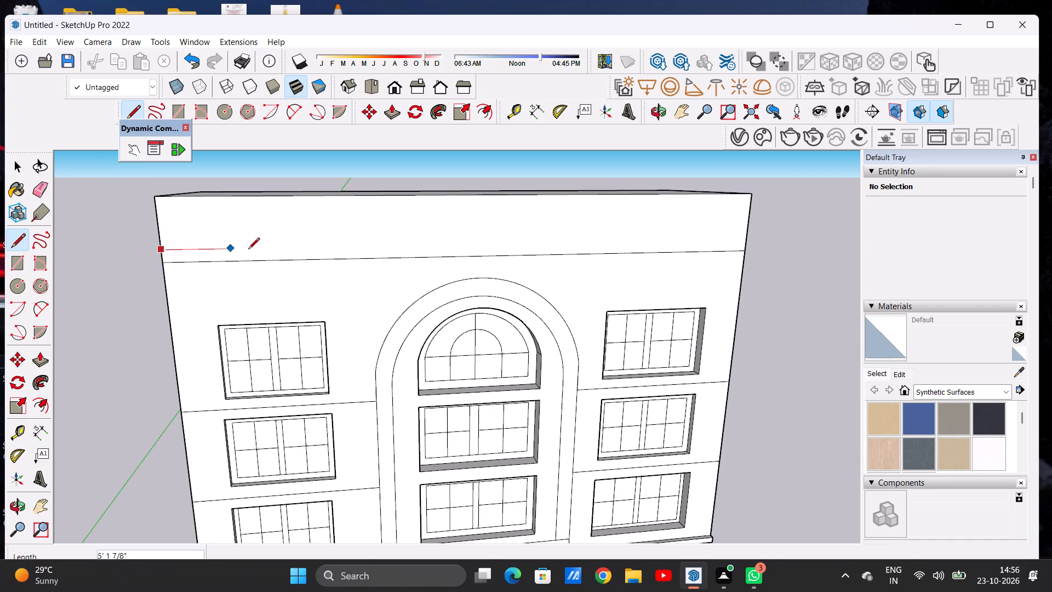
left_click(745, 234)
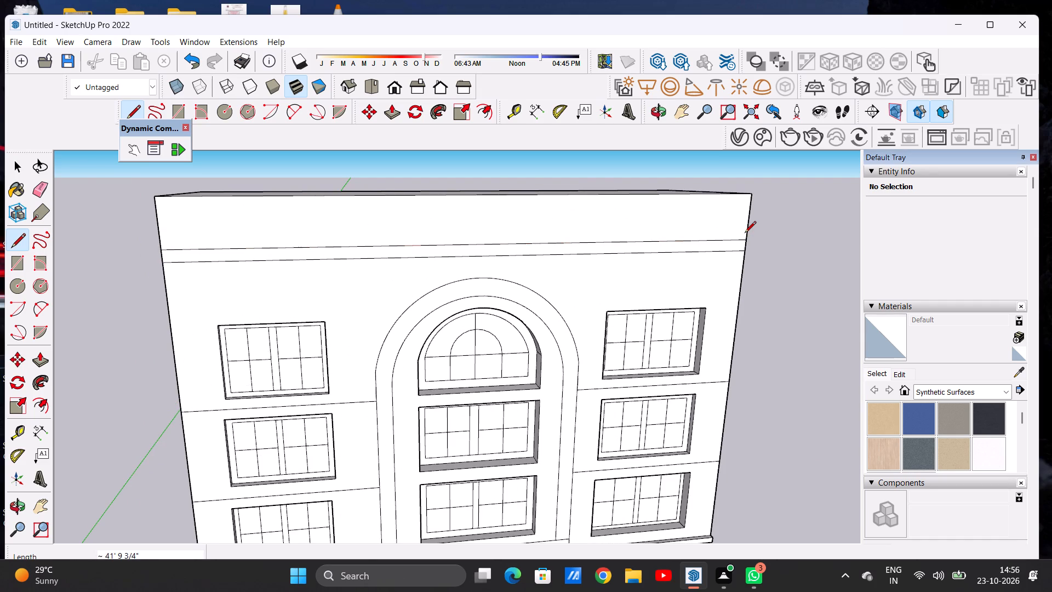
key("space")
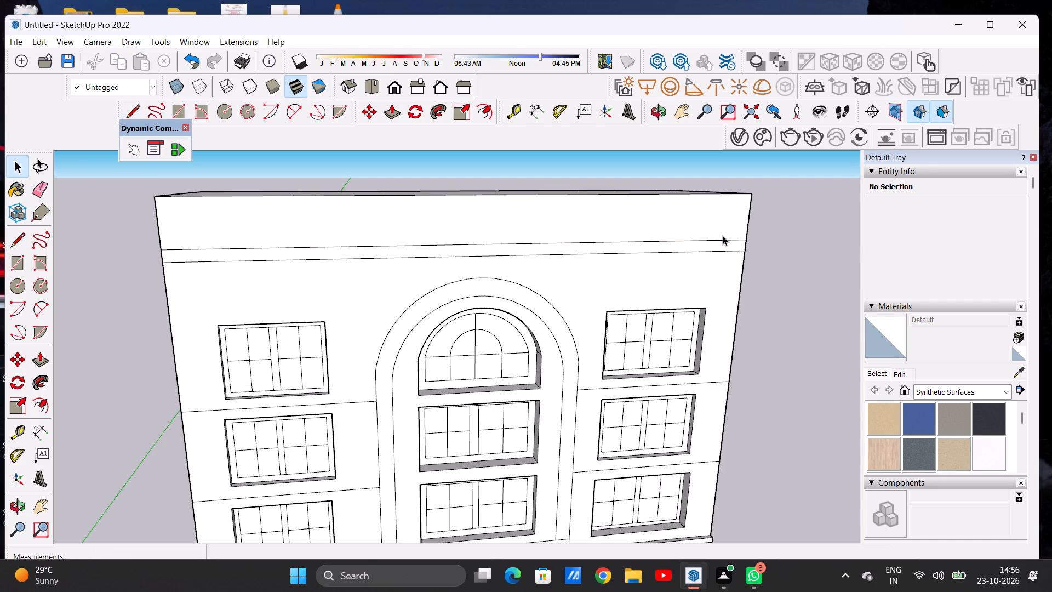
Push/Pull the narrow band at the parapet's base outward about 1' to form a projecting cornice.
scroll(409, 278, "down", 3)
middle_click_drag(185, 275, 307, 276)
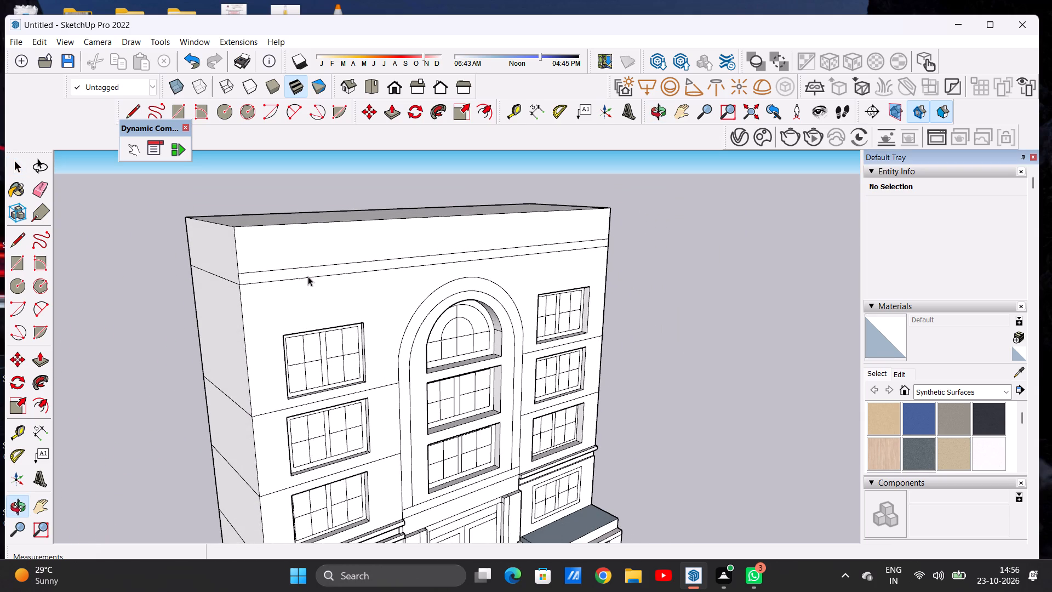
key("p")
scroll(260, 275, "up", 6)
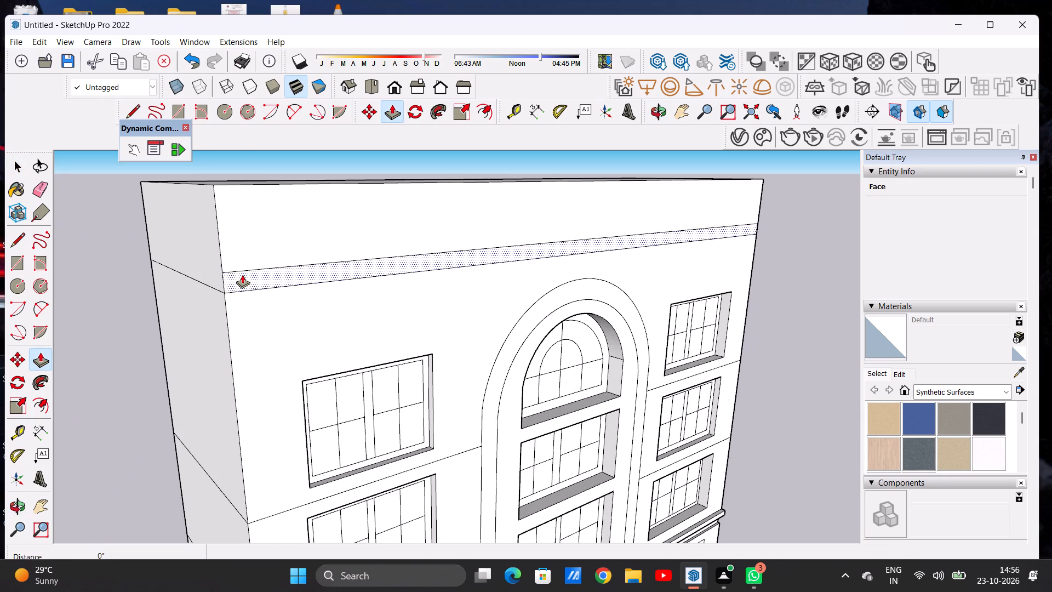
left_click(242, 275)
left_click(252, 276)
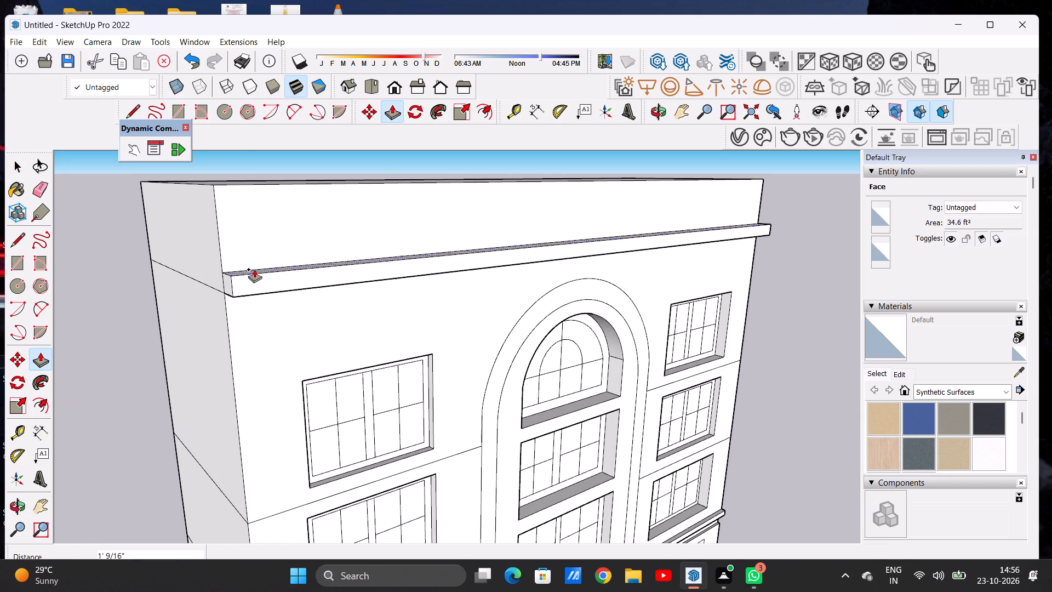
key("space")
Push/Pull the parapet's top face upward about 1' to add a narrow band along its upper edge.
scroll(256, 291, "down", 8)
middle_click_drag(352, 295, 196, 286)
scroll(366, 305, "down", 5)
middle_click_drag(358, 362, 347, 318)
scroll(383, 263, "up", 3)
scroll(383, 263, "down", 2)
scroll(383, 263, "up", 3)
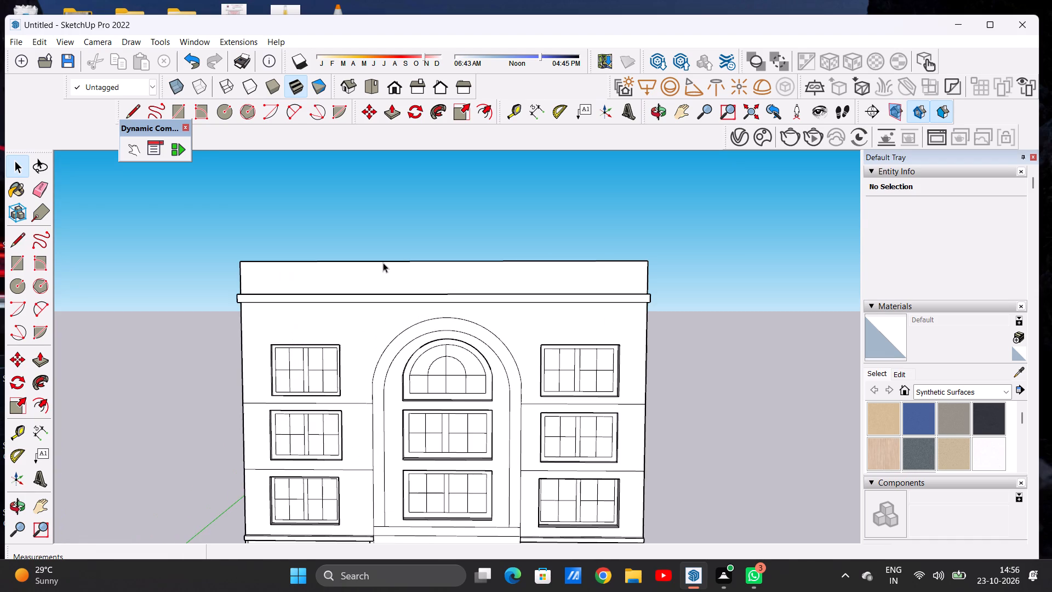
middle_click_drag(419, 282, 414, 298)
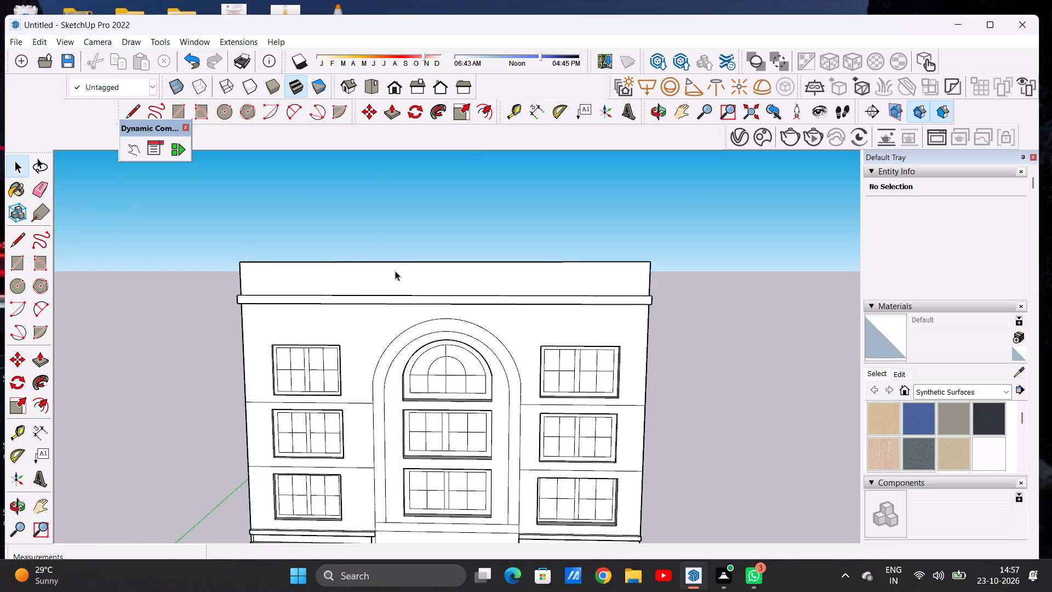
middle_click_drag(389, 287, 376, 358)
scroll(573, 255, "up", 1)
key("p")
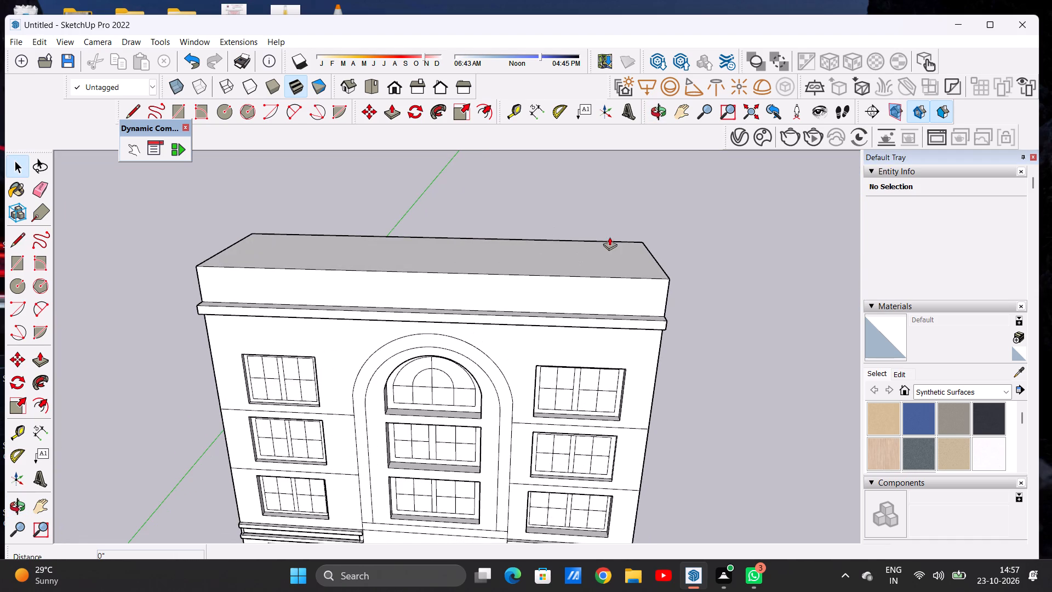
left_click(623, 260)
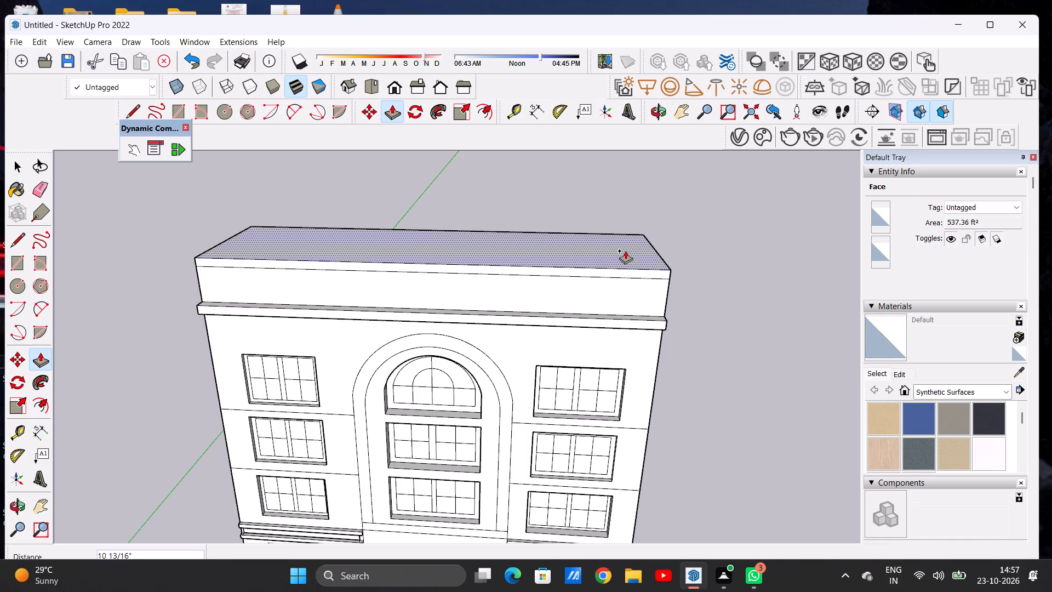
left_click(625, 249)
key("space")
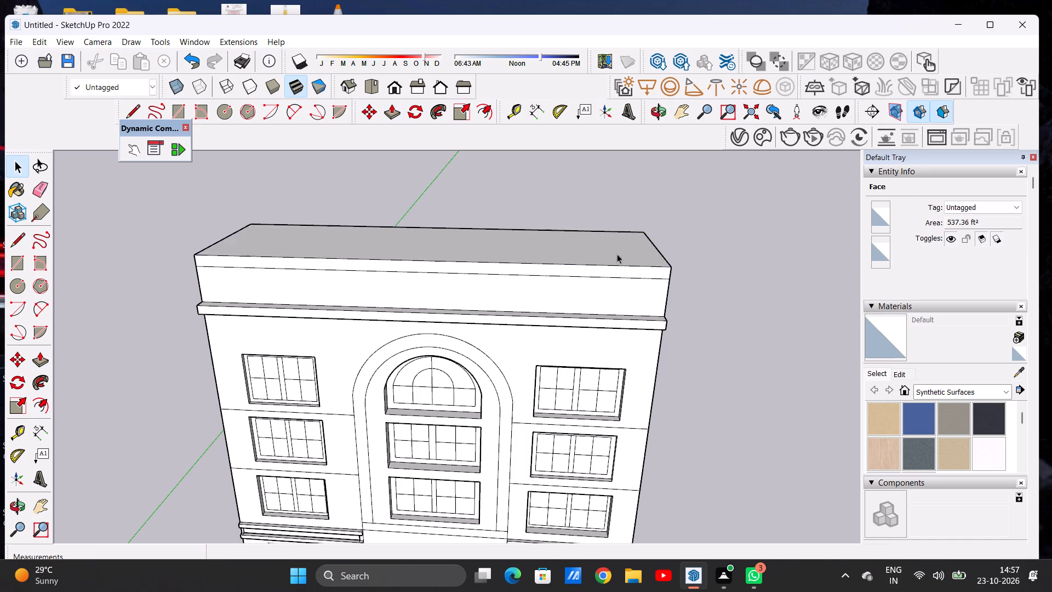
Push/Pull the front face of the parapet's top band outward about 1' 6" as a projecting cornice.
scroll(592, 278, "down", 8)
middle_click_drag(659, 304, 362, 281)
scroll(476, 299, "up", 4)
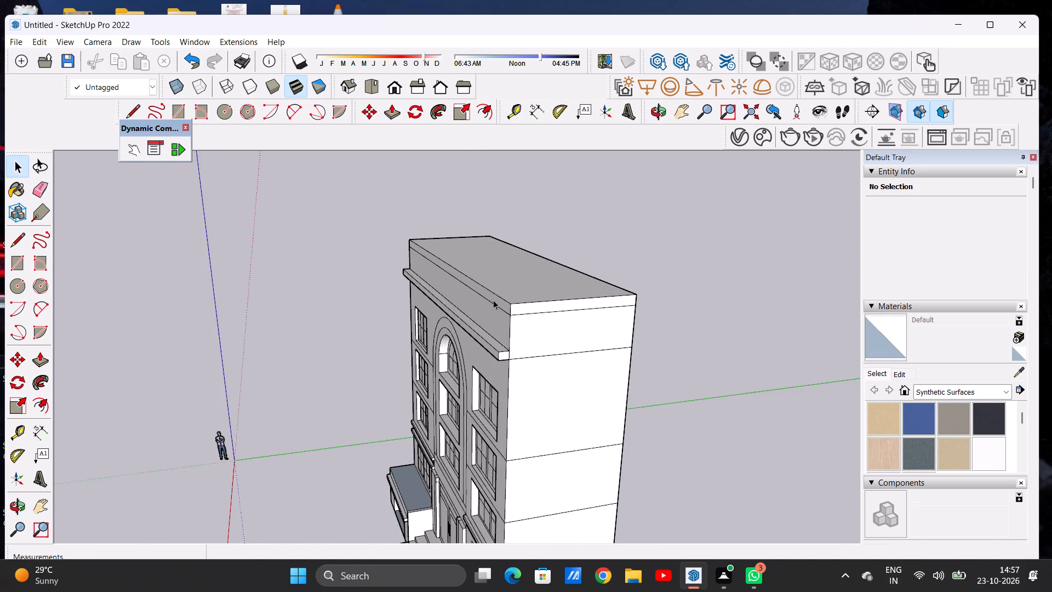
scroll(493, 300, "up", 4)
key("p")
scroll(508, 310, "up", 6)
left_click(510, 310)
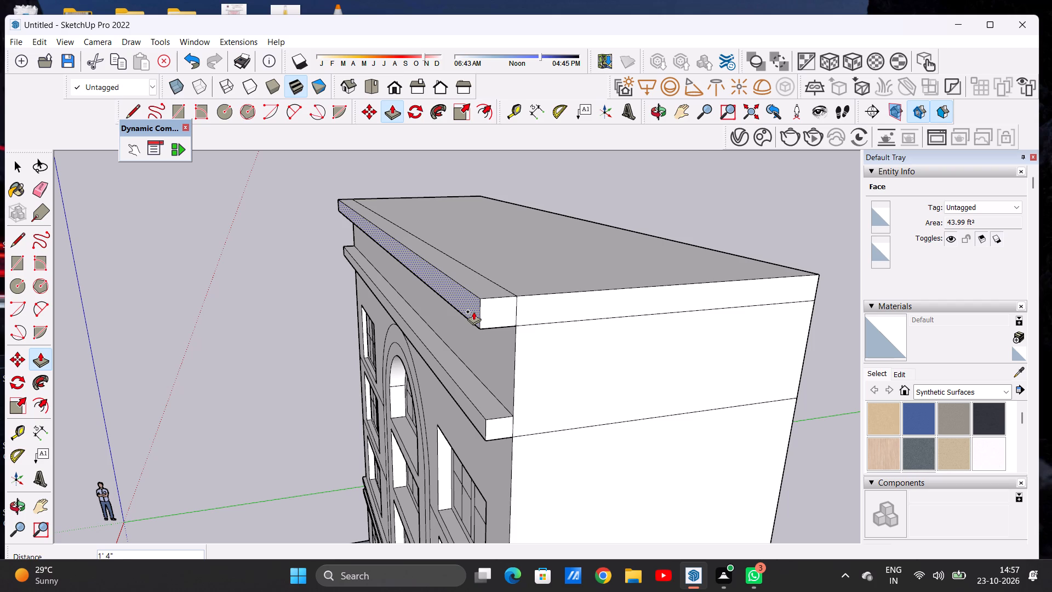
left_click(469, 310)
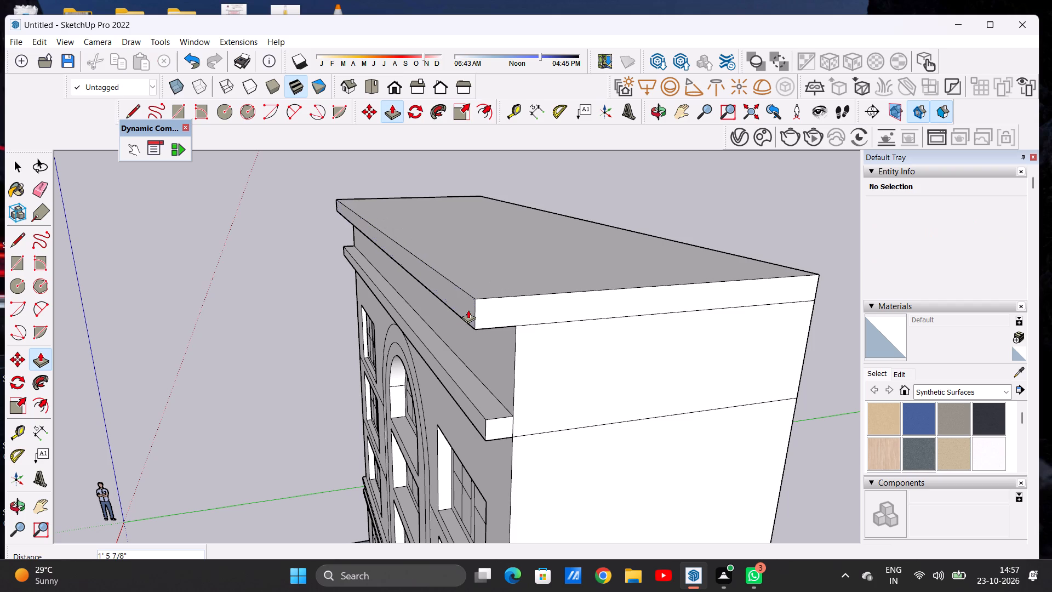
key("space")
Examine the projecting top cornice on the facade from the front and at an angle.
scroll(474, 265, "down", 9)
middle_click_drag(516, 297, 665, 294)
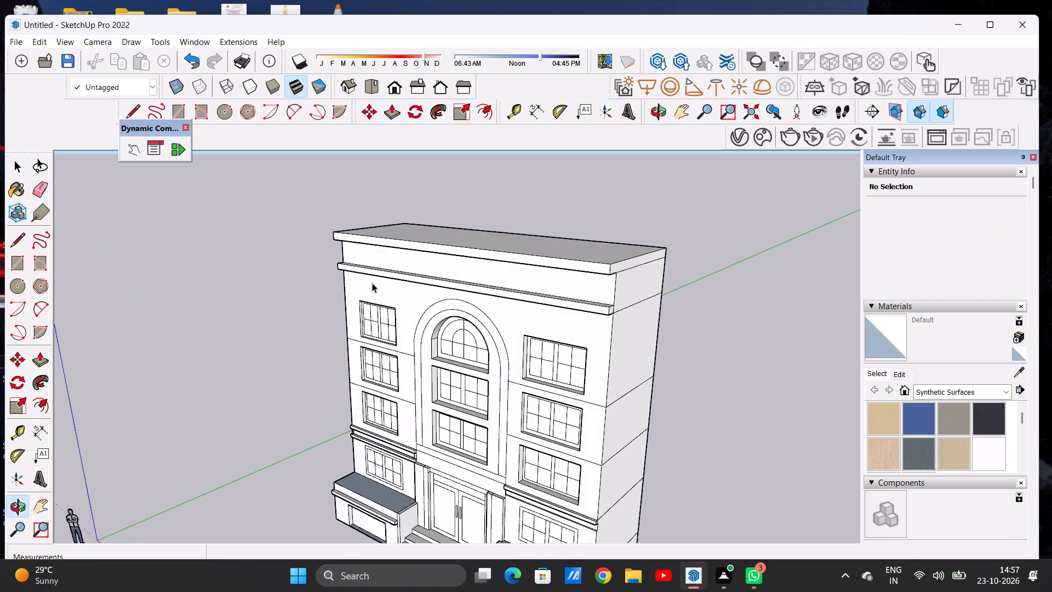
scroll(371, 283, "down", 5)
middle_click_drag(310, 297, 493, 285)
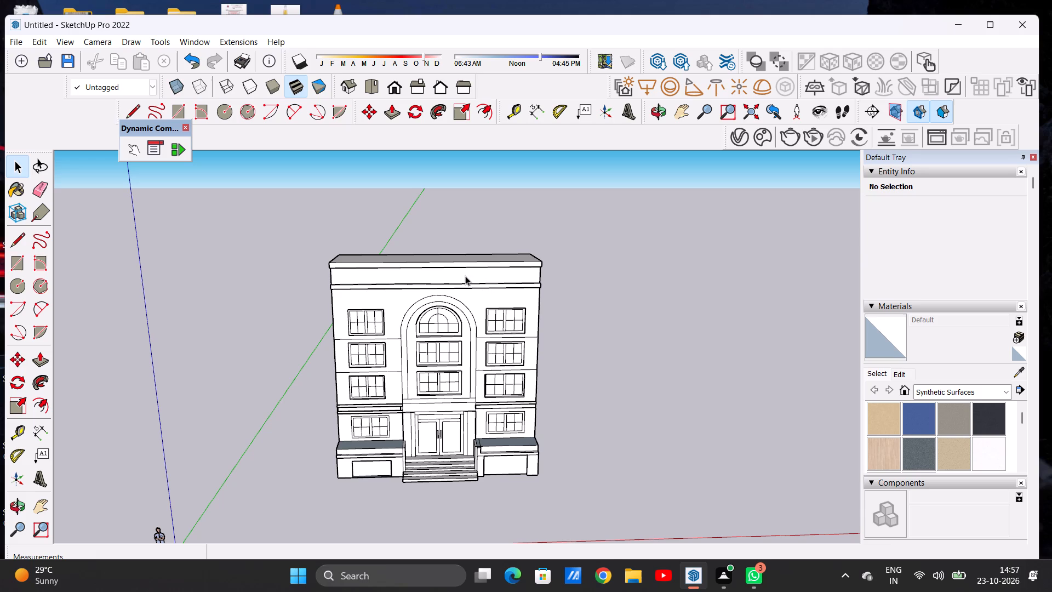
scroll(390, 274, "up", 7)
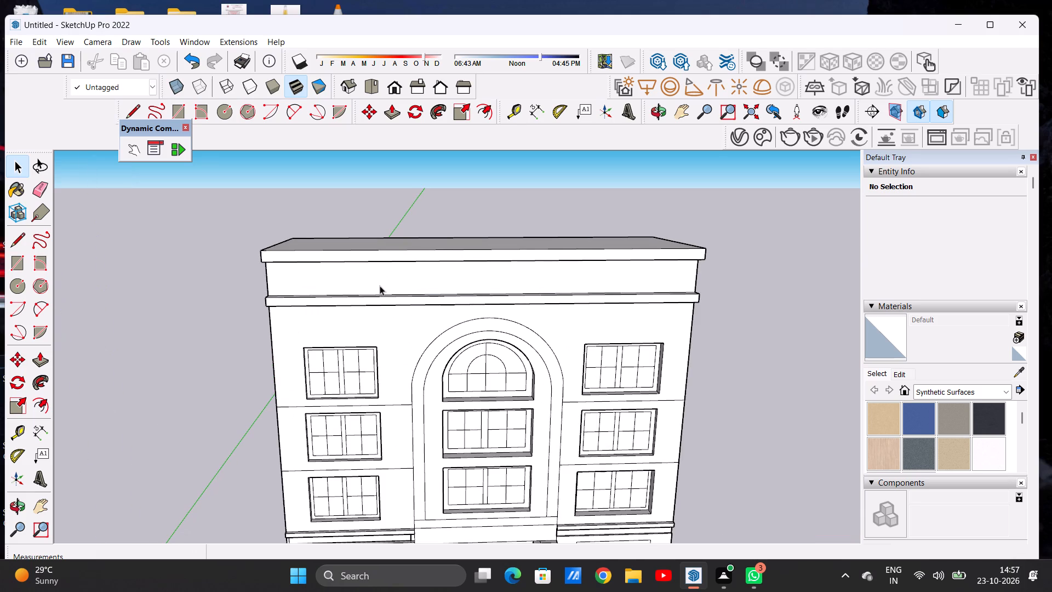
scroll(317, 281, "down", 4)
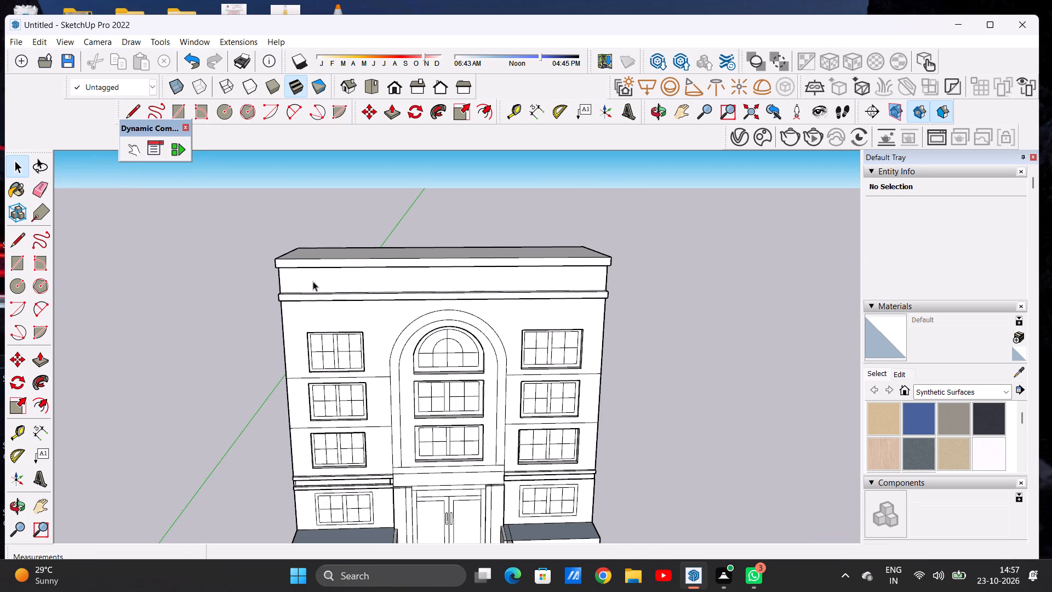
middle_click_drag(293, 272, 353, 277)
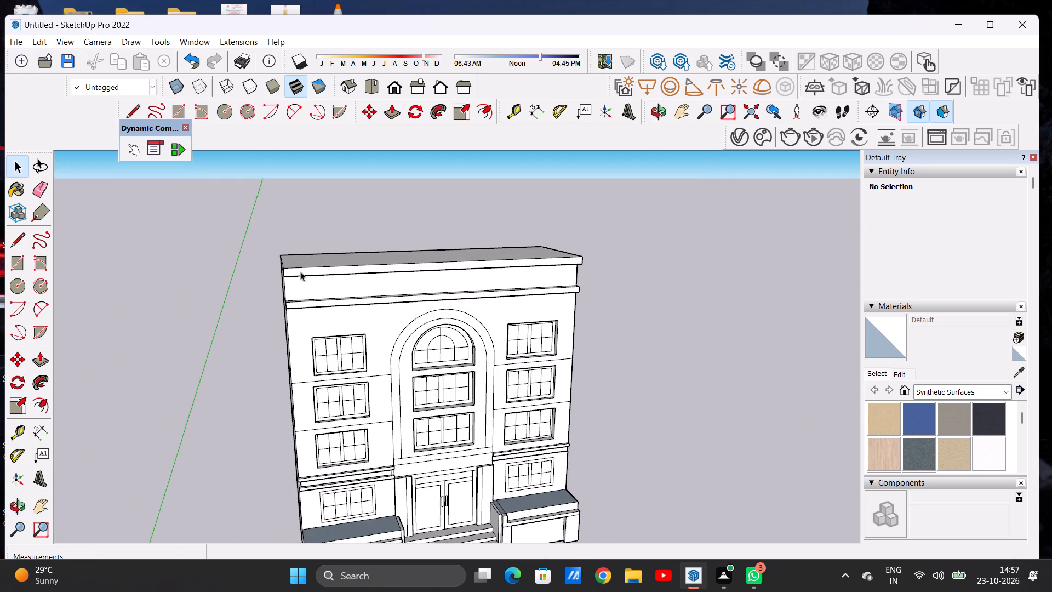
scroll(289, 273, "up", 8)
scroll(306, 295, "down", 8)
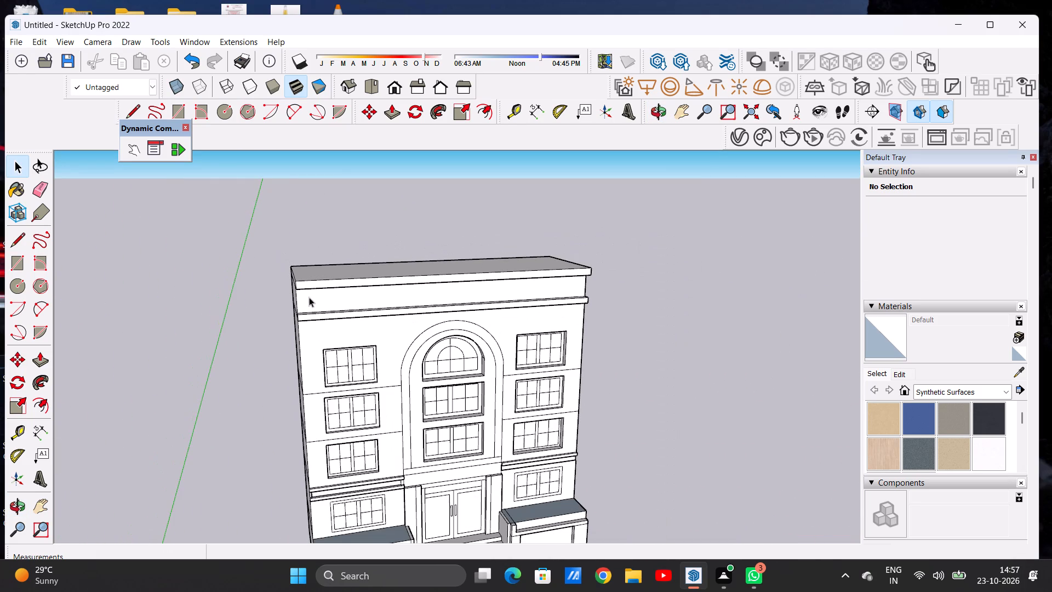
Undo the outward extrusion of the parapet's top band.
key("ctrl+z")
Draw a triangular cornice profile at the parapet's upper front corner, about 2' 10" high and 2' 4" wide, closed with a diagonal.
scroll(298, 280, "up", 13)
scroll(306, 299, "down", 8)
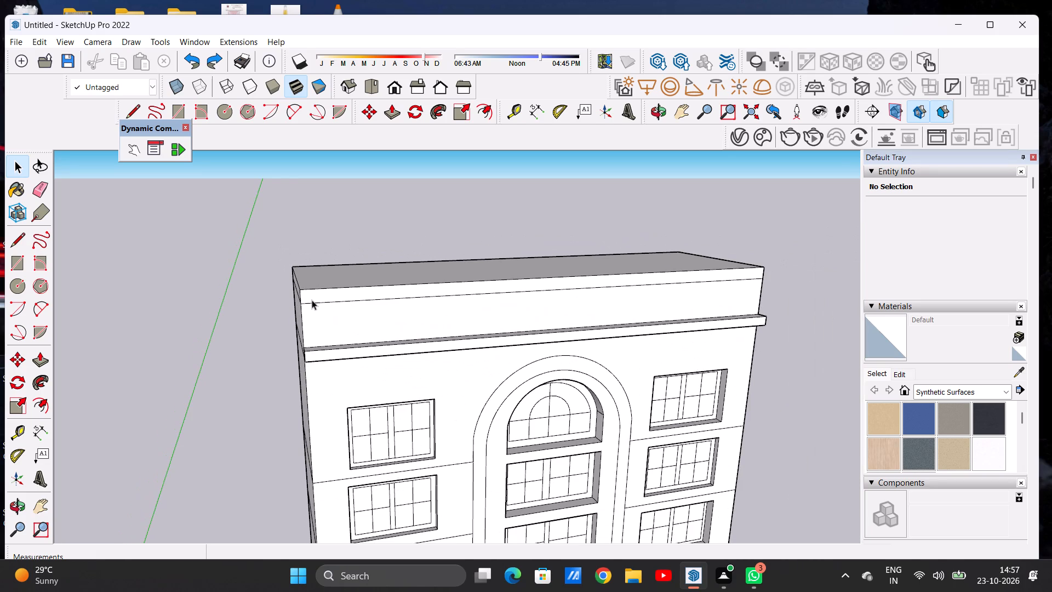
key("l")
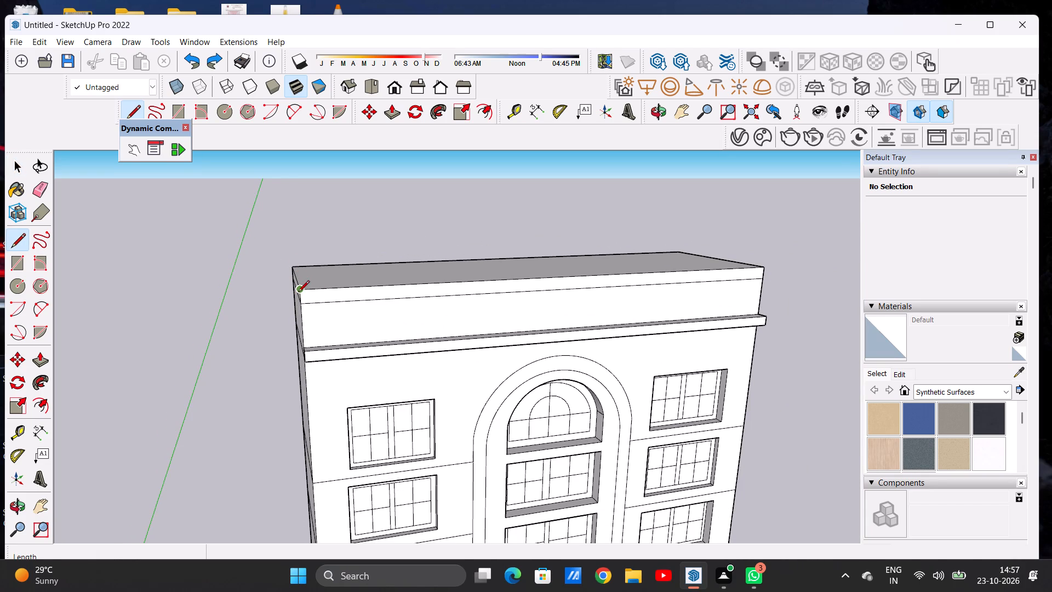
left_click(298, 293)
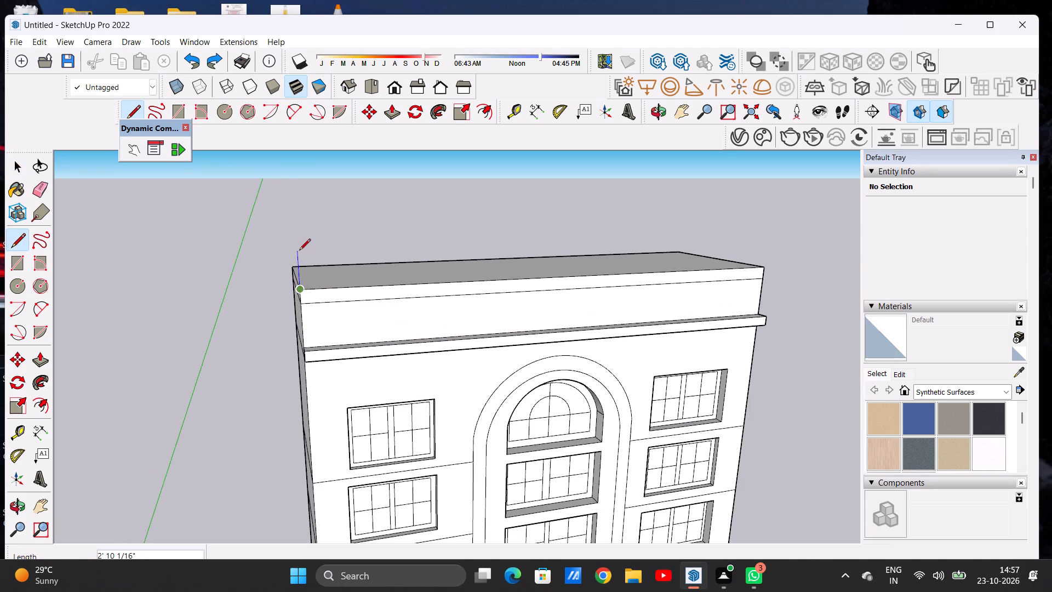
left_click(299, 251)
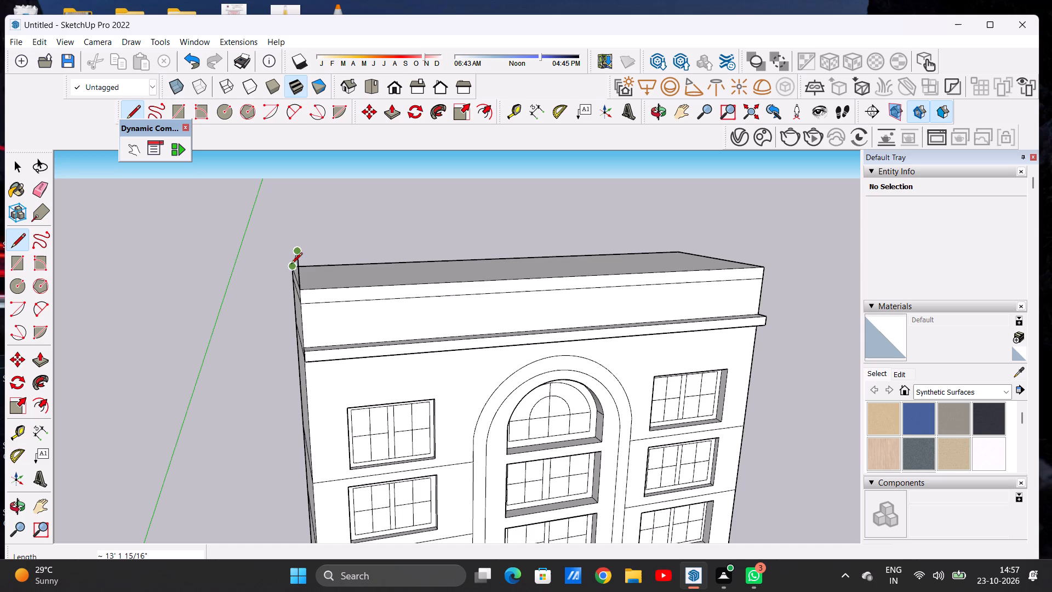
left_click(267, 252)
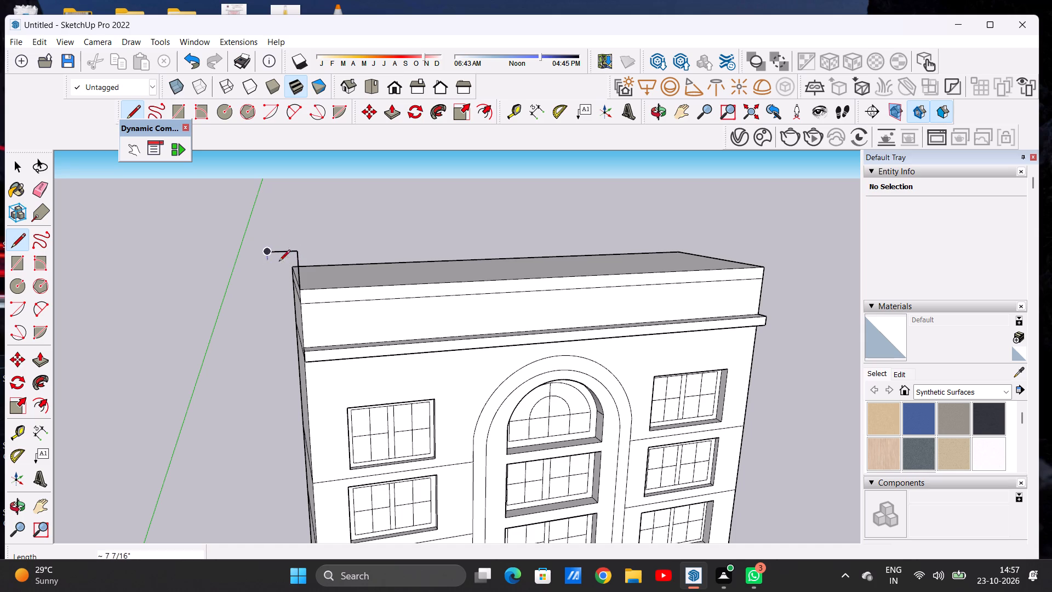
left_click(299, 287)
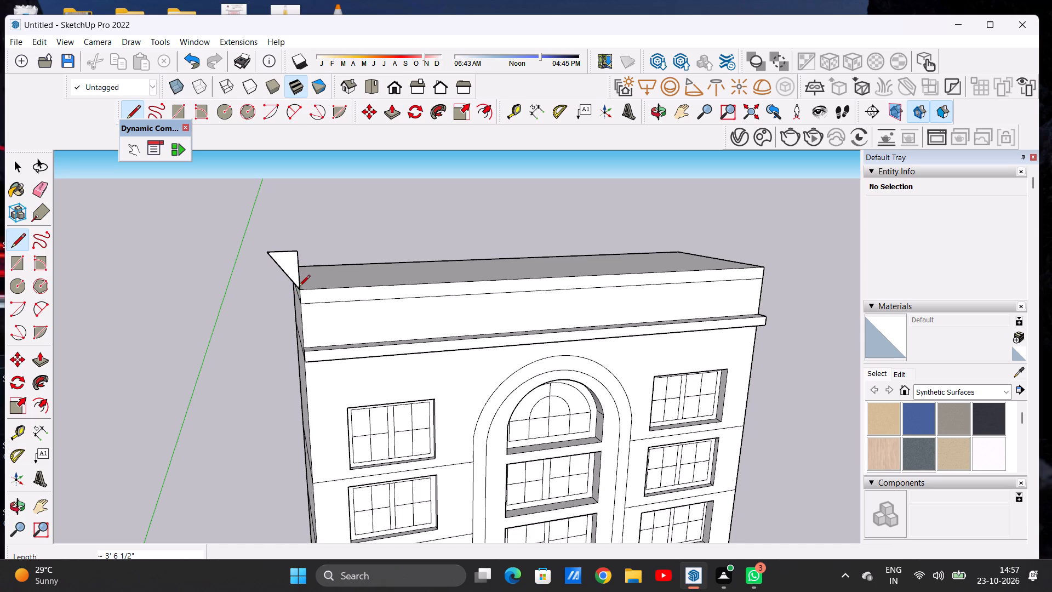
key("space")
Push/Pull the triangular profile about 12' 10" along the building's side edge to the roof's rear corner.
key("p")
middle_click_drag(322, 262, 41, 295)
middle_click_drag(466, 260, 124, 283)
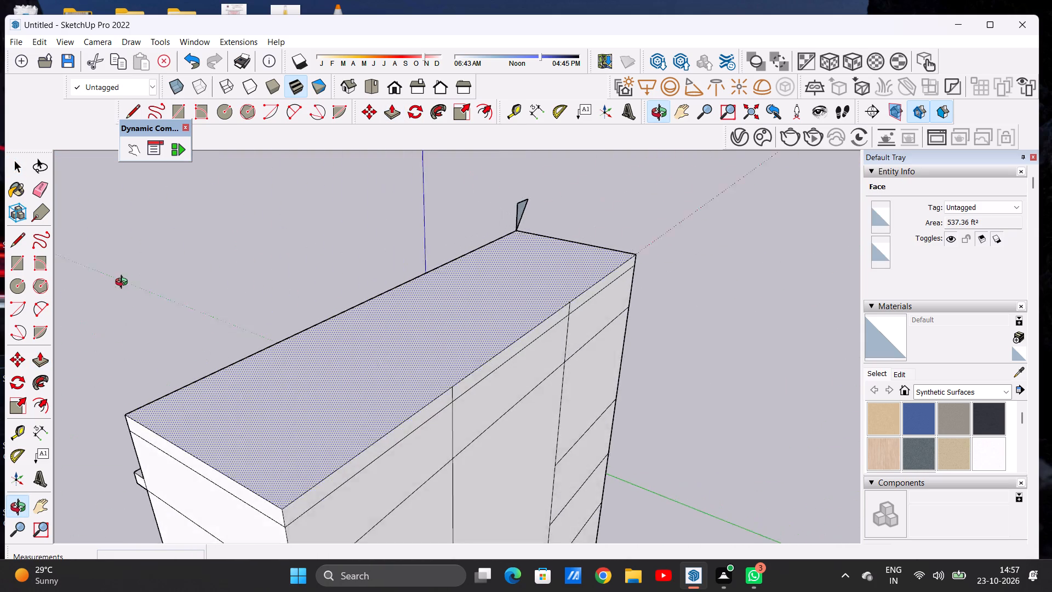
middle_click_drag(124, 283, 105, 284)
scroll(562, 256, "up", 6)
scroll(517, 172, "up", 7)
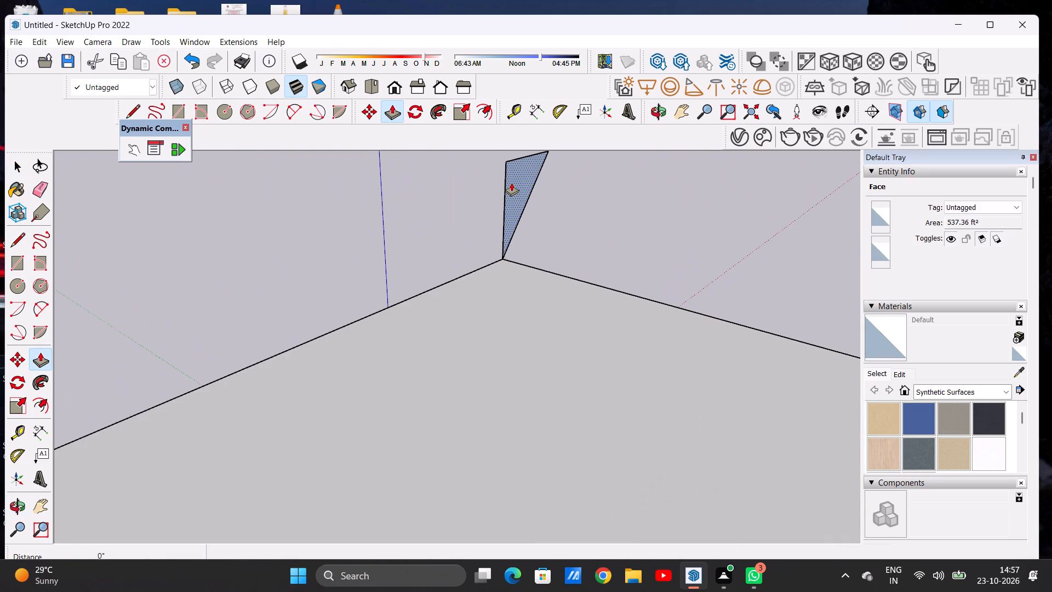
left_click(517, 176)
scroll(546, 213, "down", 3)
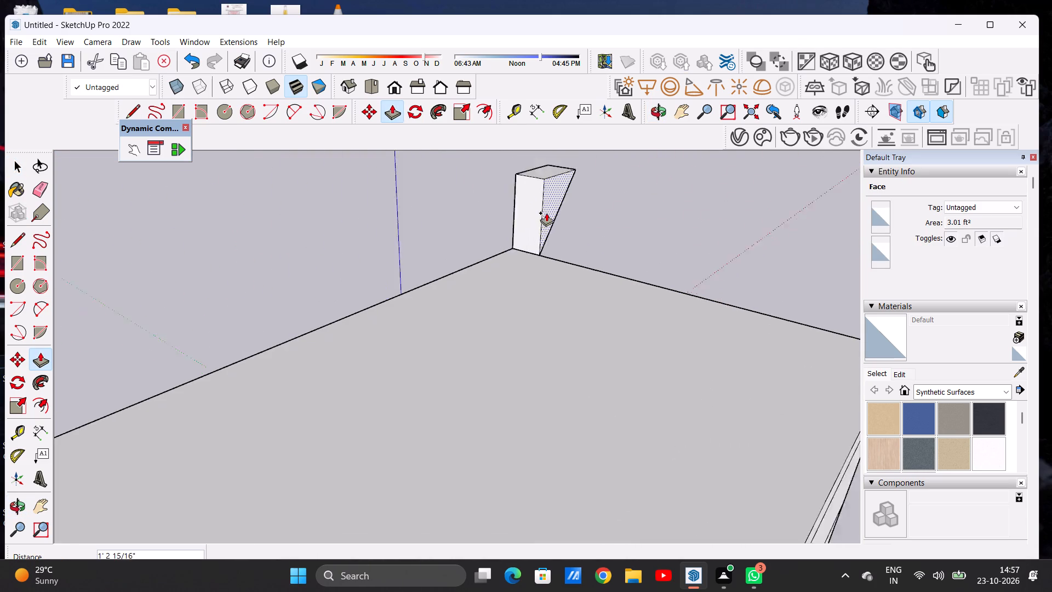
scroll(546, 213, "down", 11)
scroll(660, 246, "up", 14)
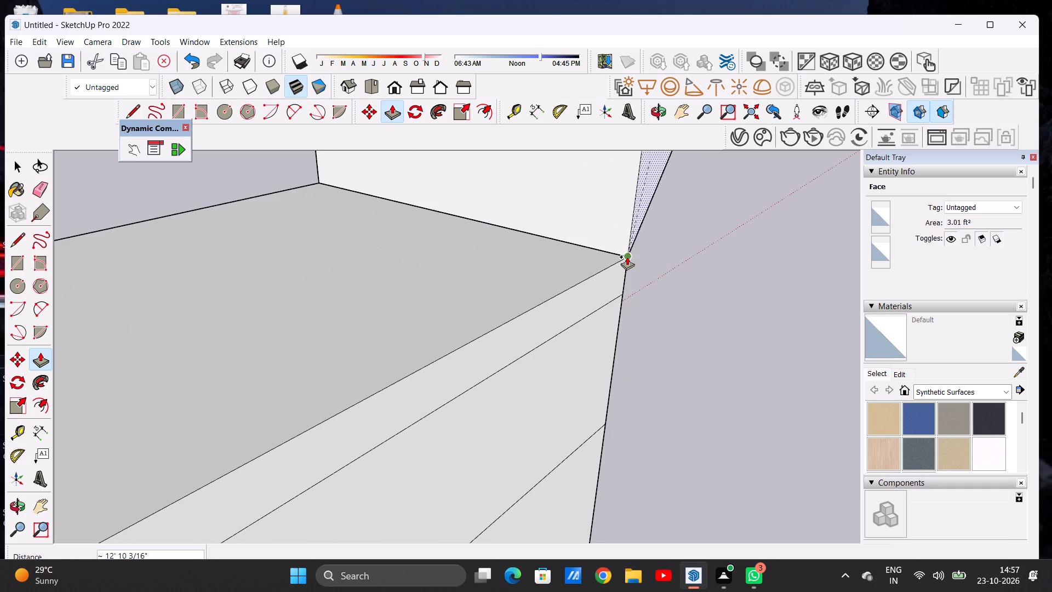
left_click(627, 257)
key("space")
Examine the triangular wedge on the roof's side edge against the front facade from several angles.
scroll(457, 267, "down", 20)
scroll(457, 267, "down", 2)
middle_click_drag(362, 299, 595, 271)
middle_click_drag(353, 289, 655, 277)
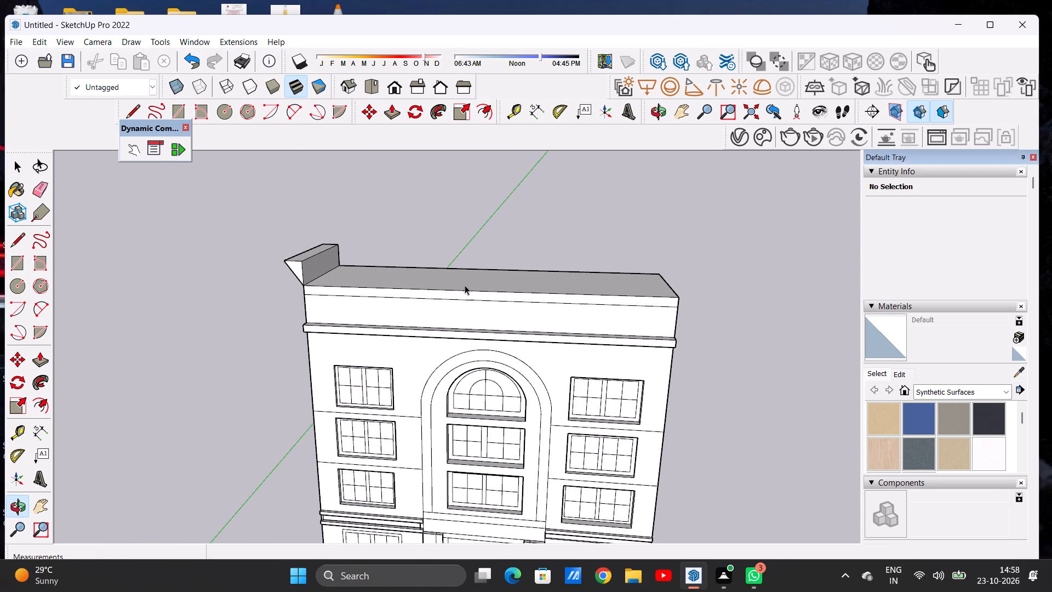
scroll(314, 284, "down", 3)
scroll(316, 271, "up", 7)
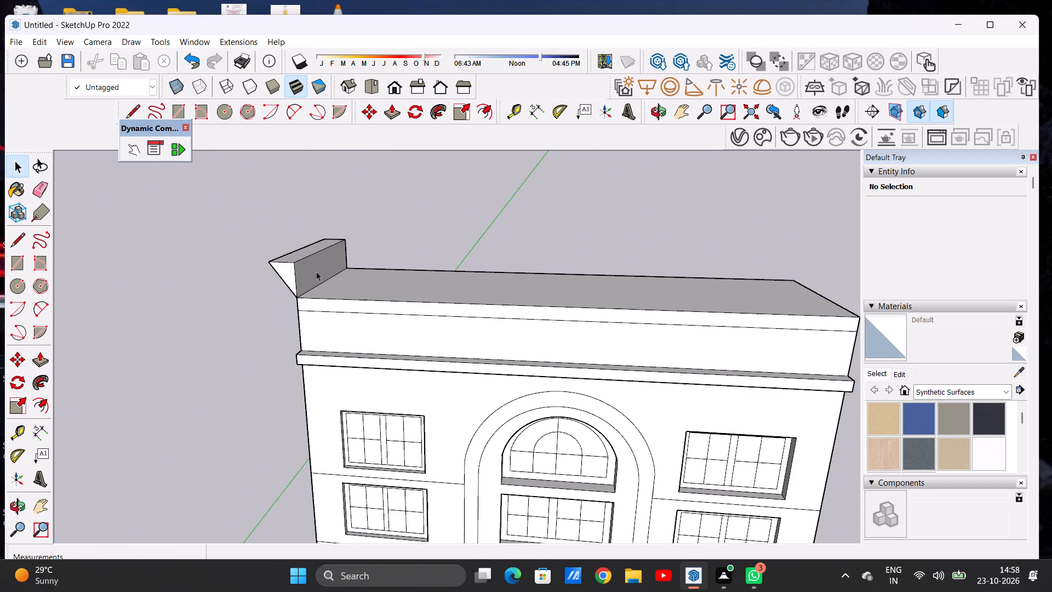
middle_click_drag(316, 271, 339, 283)
scroll(339, 283, "up", 1)
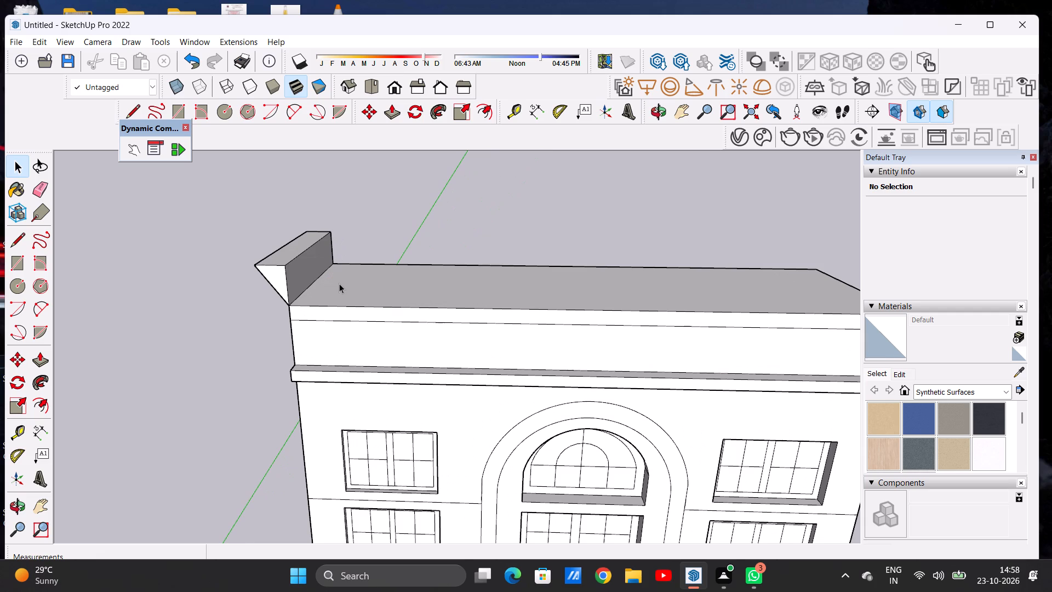
scroll(309, 283, "down", 7)
middle_click_drag(289, 302, 299, 280)
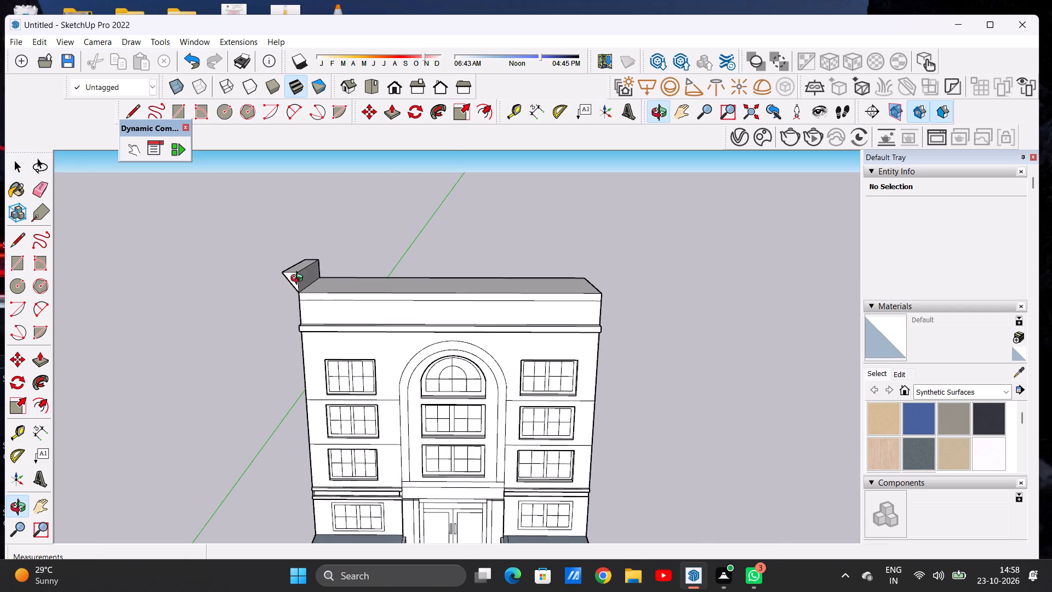
middle_click_drag(299, 280, 301, 261)
scroll(302, 261, "up", 7)
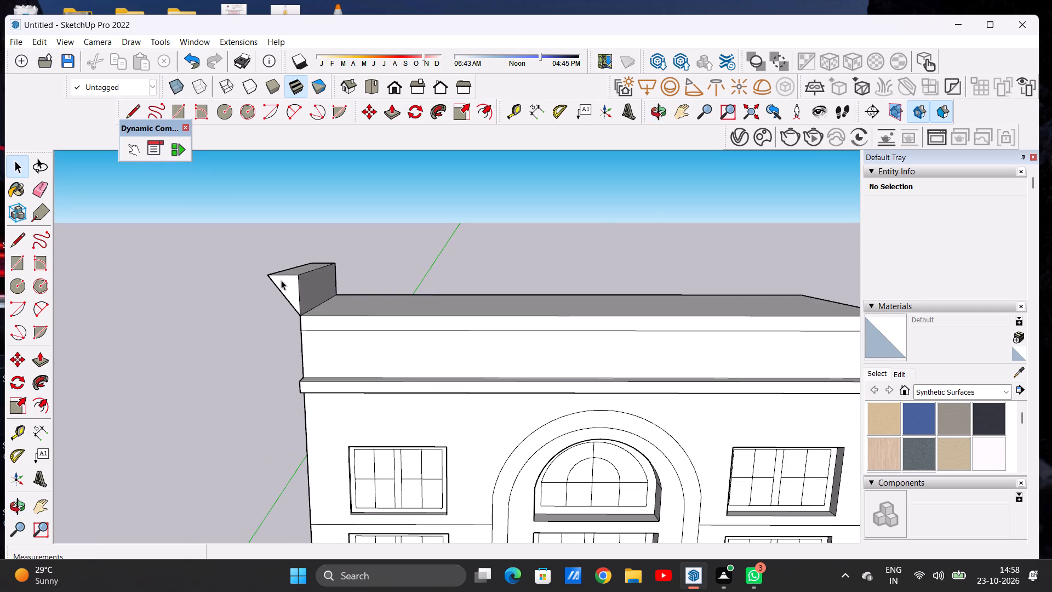
scroll(296, 299, "down", 7)
middle_click_drag(332, 313, 329, 273)
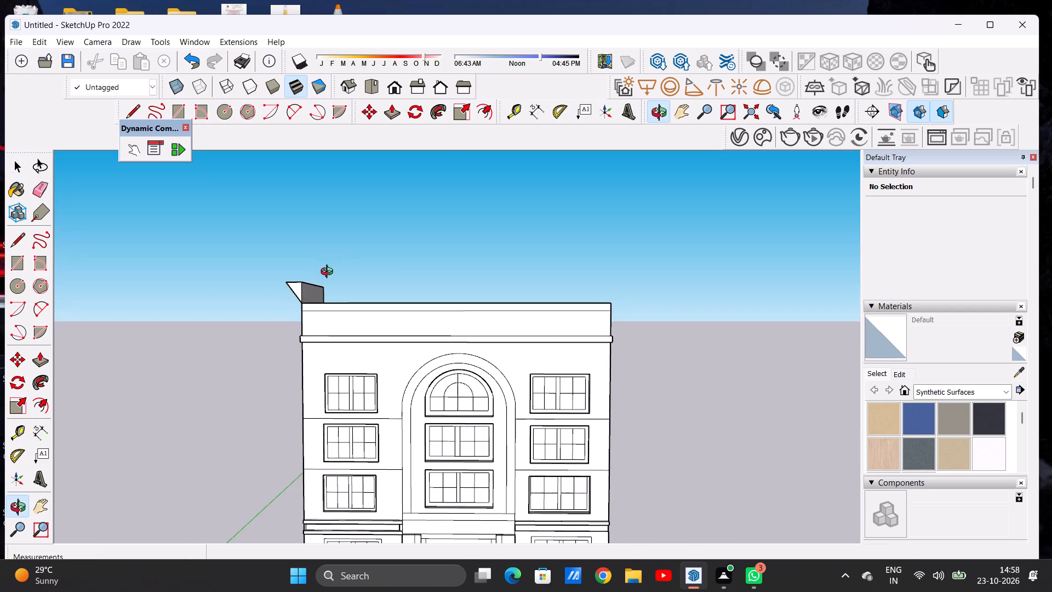
middle_click_drag(329, 273, 331, 303)
scroll(331, 284, "down", 6)
scroll(361, 361, "up", 6)
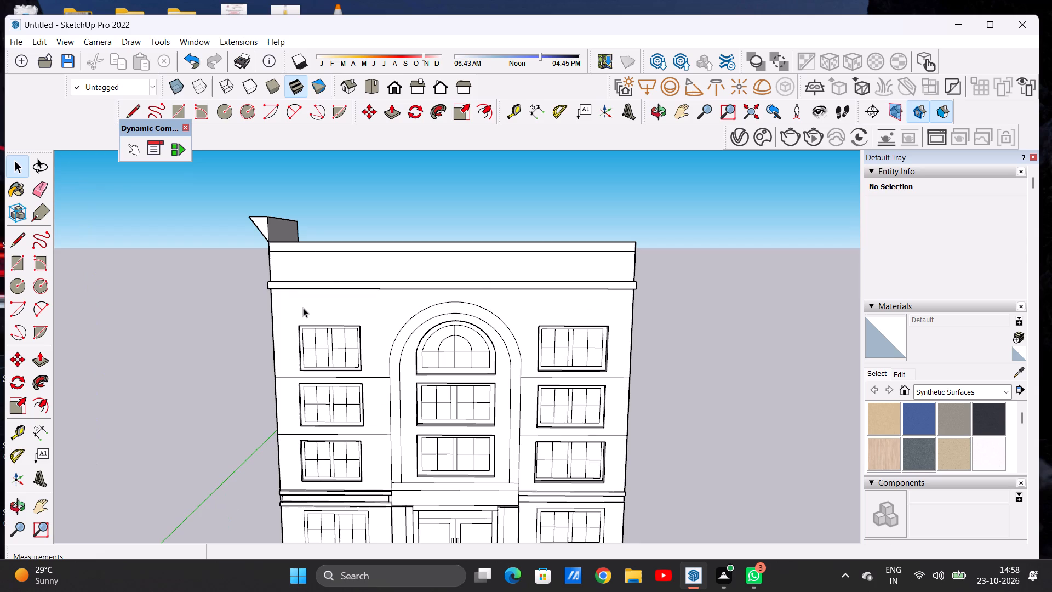
middle_click_drag(287, 272, 333, 278)
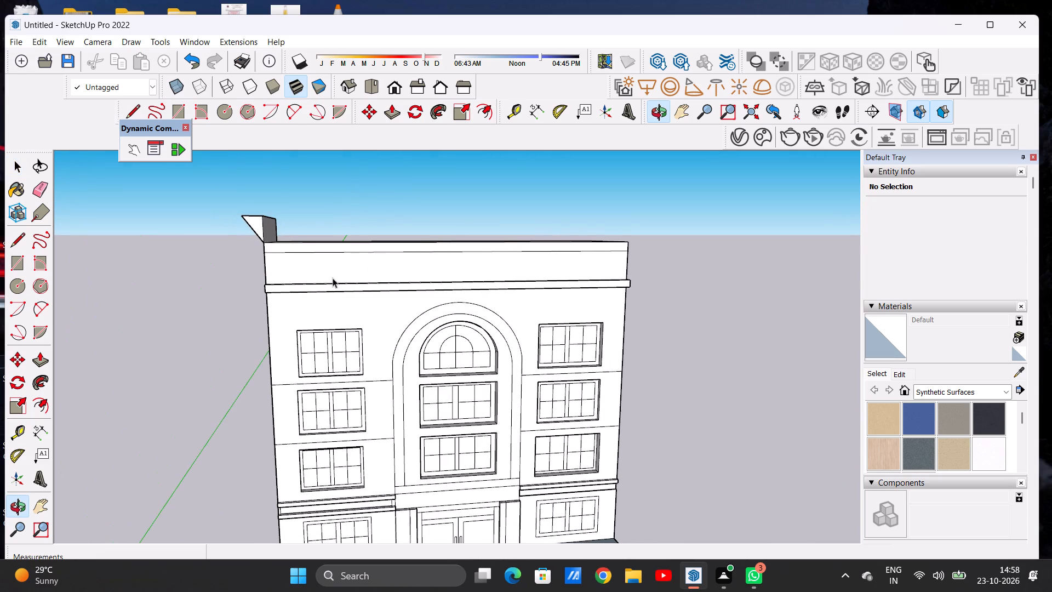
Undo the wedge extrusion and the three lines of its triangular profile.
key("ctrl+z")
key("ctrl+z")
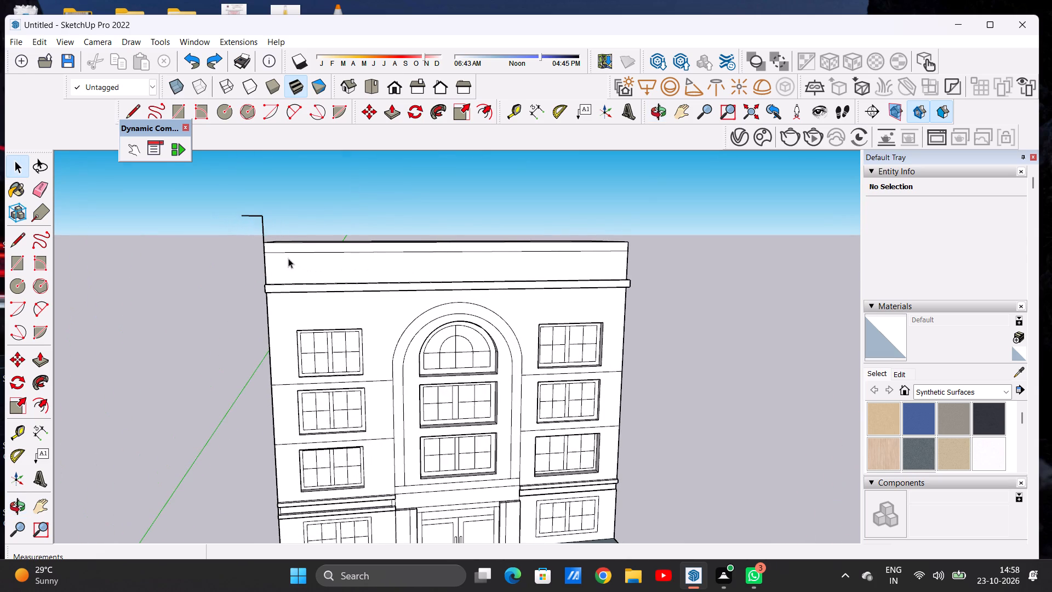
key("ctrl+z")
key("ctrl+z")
Draw a triangular cornice profile at the parapet's upper left front corner, projecting outward and closed with a diagonal about 2' long.
scroll(269, 244, "up", 5)
key("l")
scroll(260, 237, "up", 5)
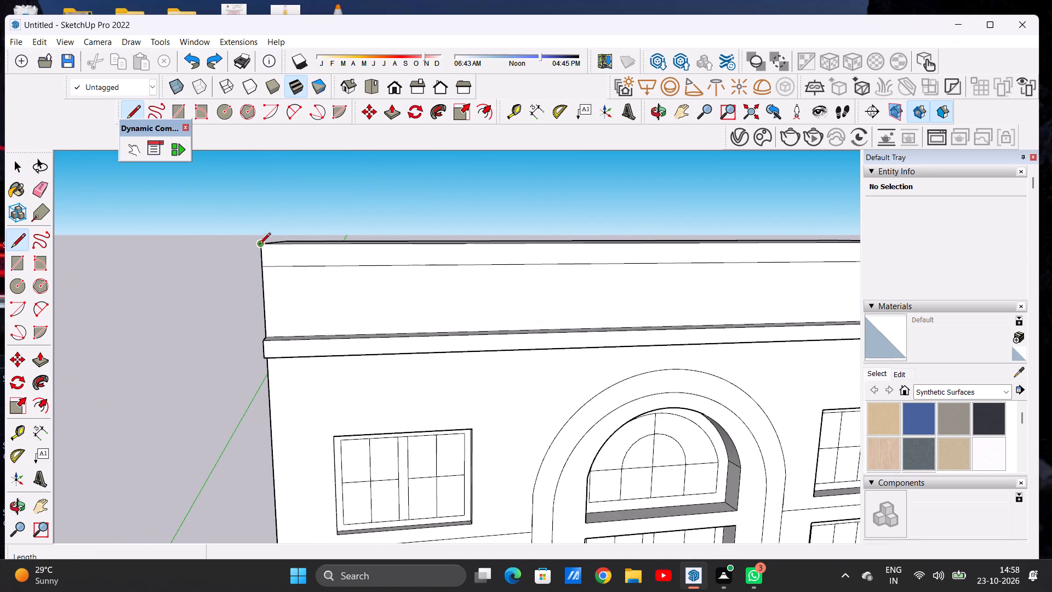
left_click(258, 246)
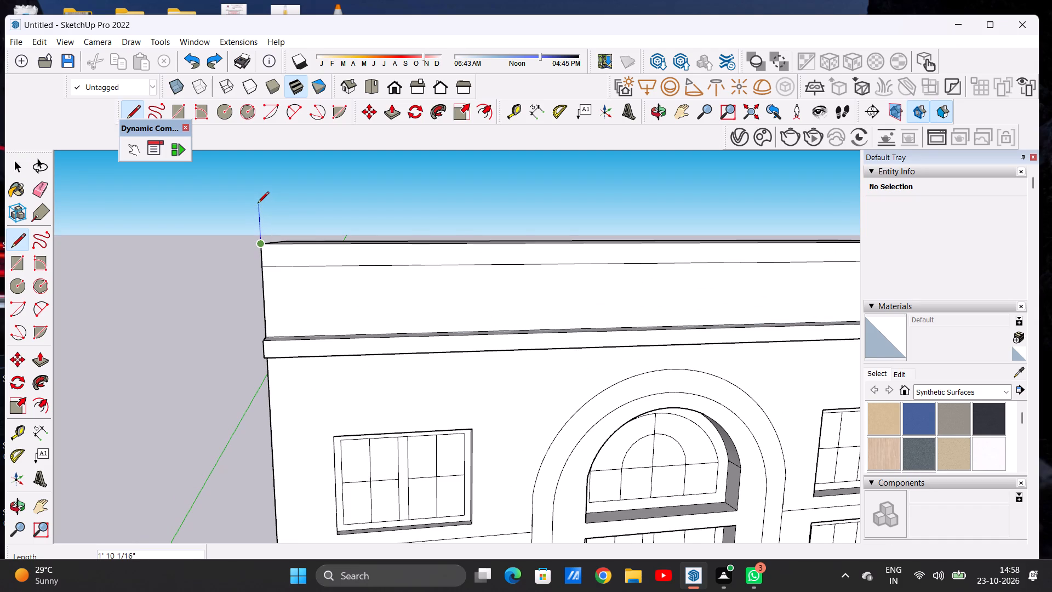
left_click(258, 210)
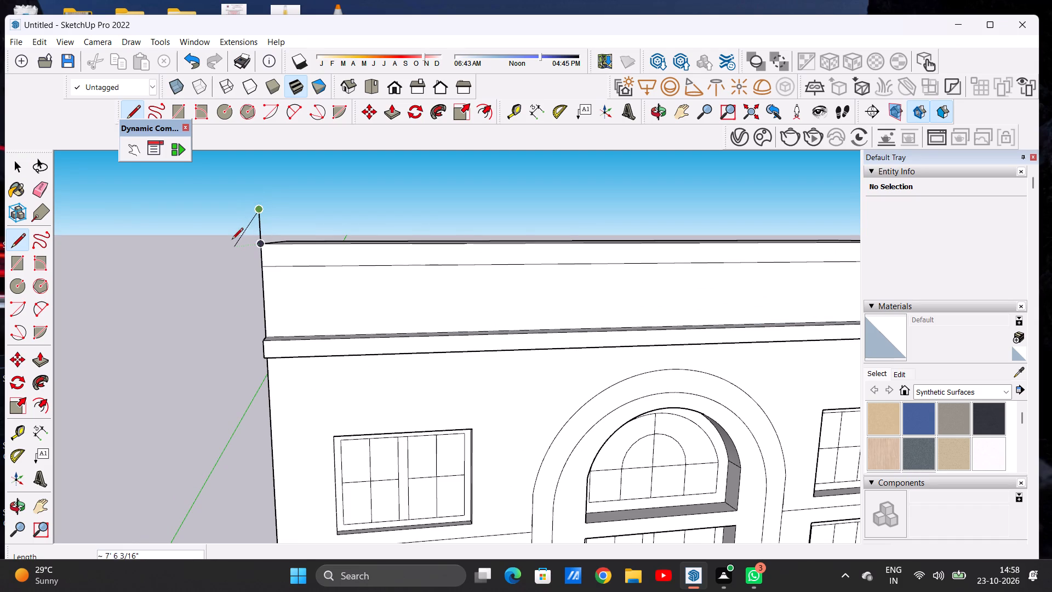
left_click(231, 210)
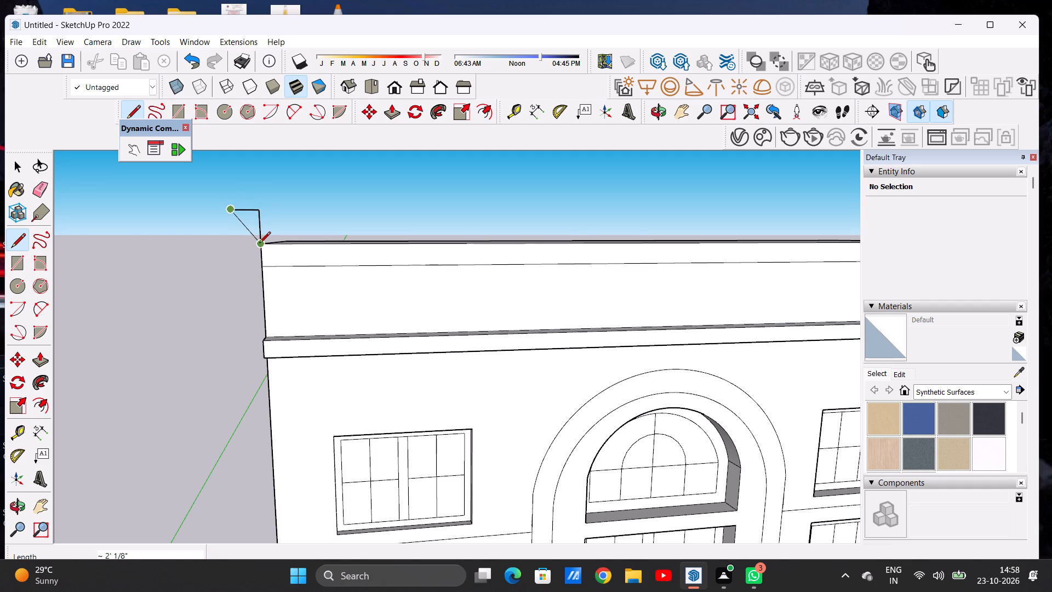
left_click(259, 244)
key("space")
scroll(255, 283, "down", 8)
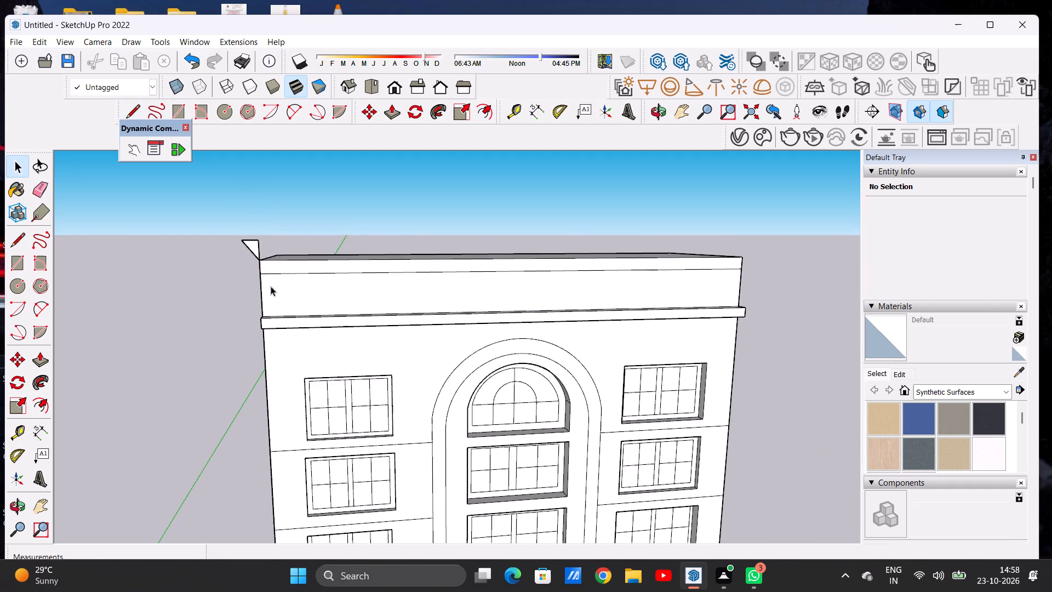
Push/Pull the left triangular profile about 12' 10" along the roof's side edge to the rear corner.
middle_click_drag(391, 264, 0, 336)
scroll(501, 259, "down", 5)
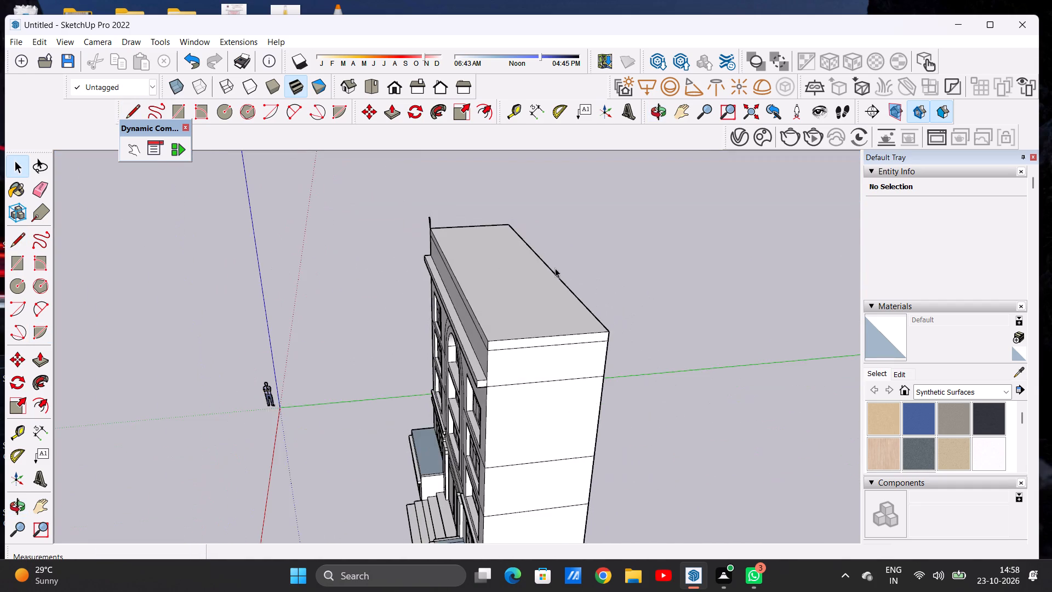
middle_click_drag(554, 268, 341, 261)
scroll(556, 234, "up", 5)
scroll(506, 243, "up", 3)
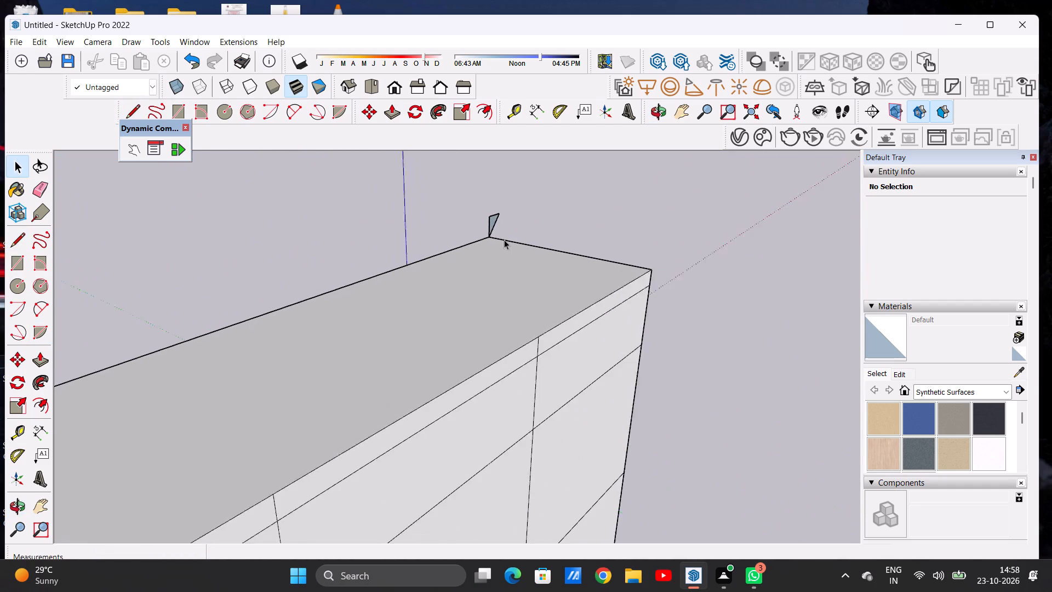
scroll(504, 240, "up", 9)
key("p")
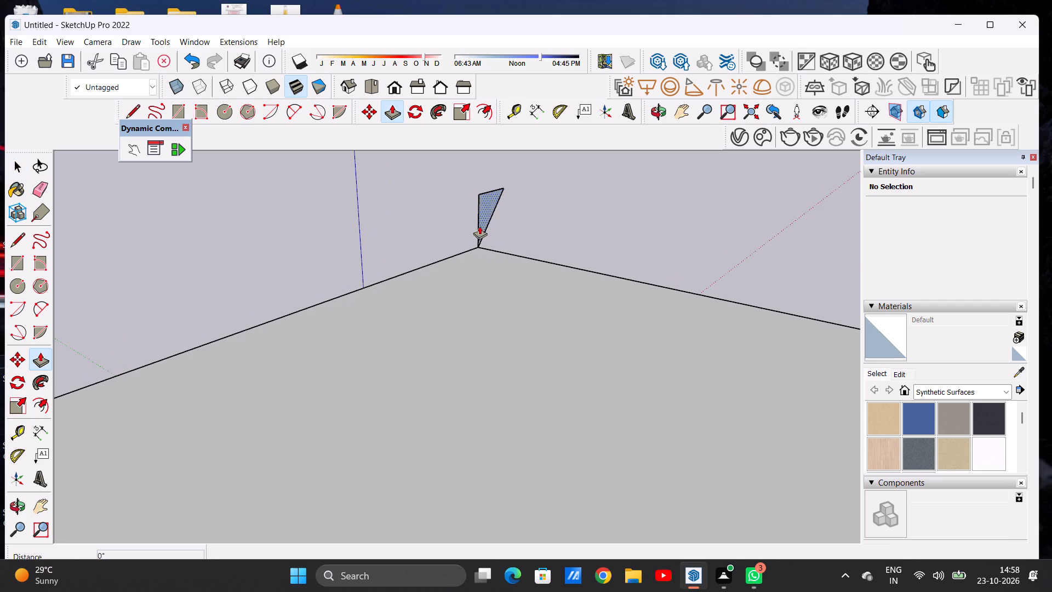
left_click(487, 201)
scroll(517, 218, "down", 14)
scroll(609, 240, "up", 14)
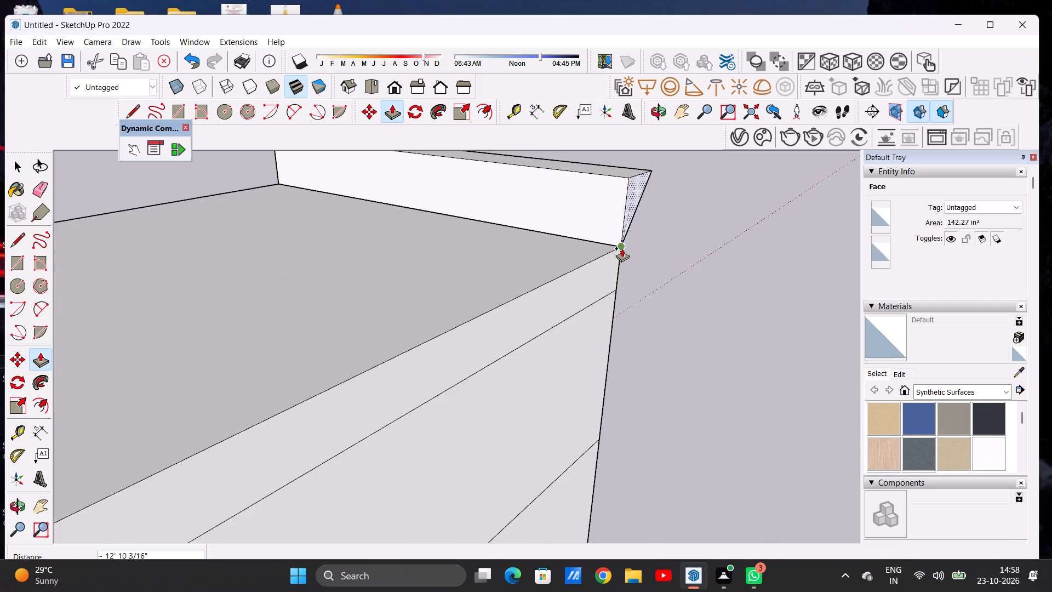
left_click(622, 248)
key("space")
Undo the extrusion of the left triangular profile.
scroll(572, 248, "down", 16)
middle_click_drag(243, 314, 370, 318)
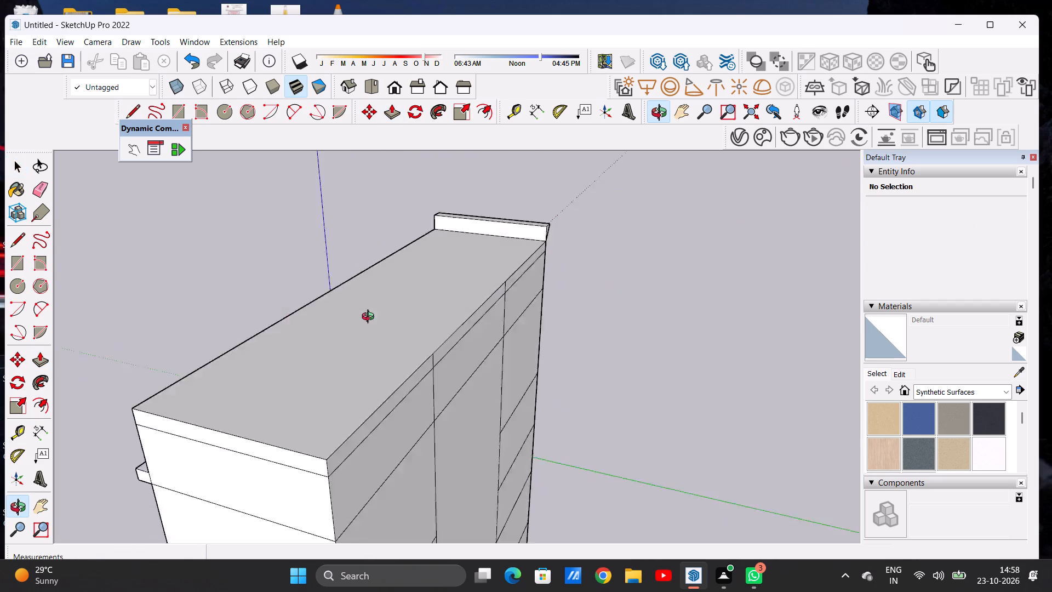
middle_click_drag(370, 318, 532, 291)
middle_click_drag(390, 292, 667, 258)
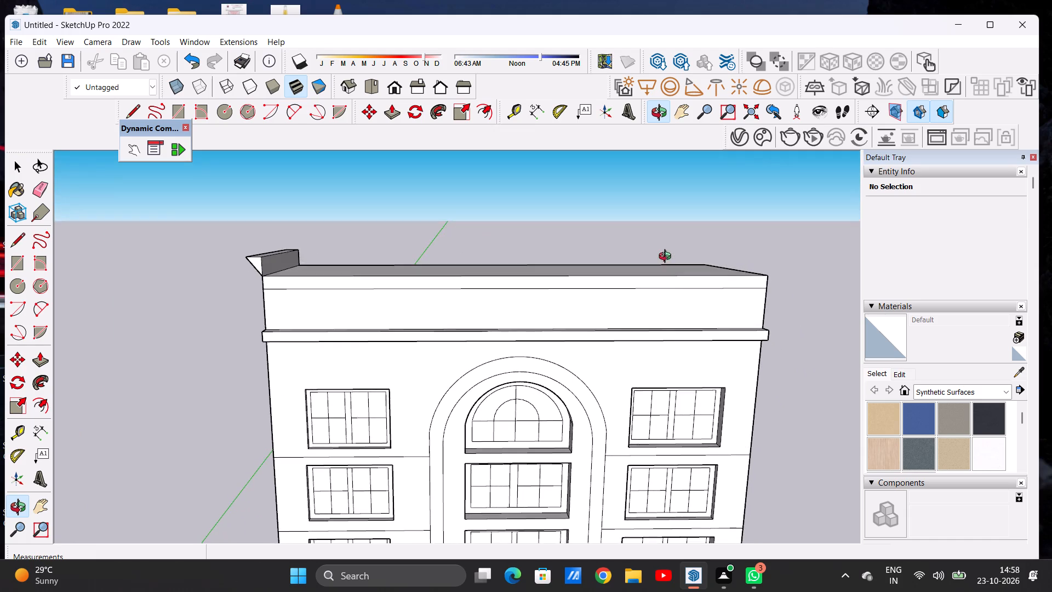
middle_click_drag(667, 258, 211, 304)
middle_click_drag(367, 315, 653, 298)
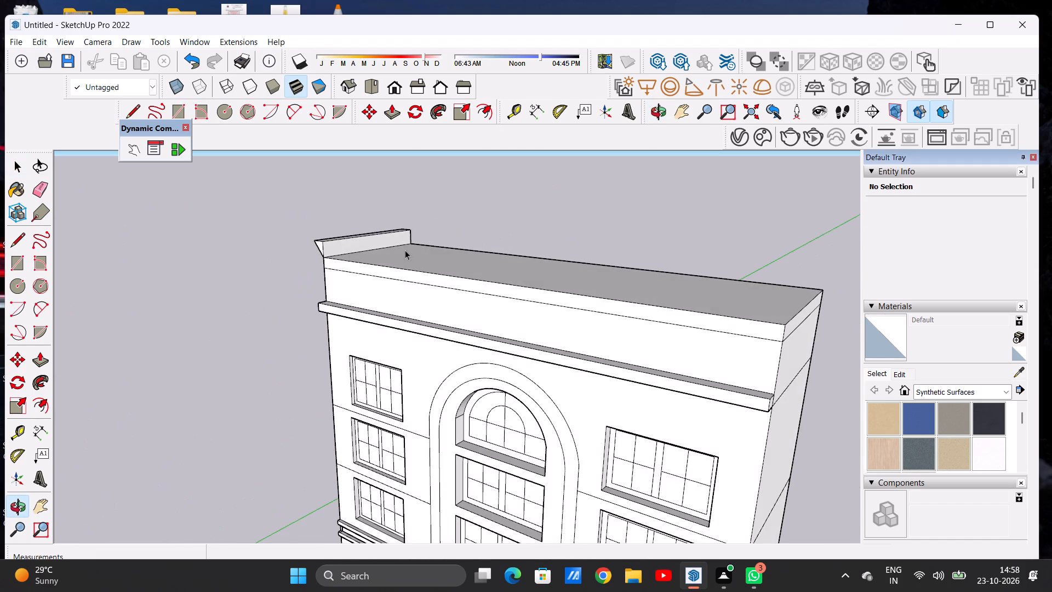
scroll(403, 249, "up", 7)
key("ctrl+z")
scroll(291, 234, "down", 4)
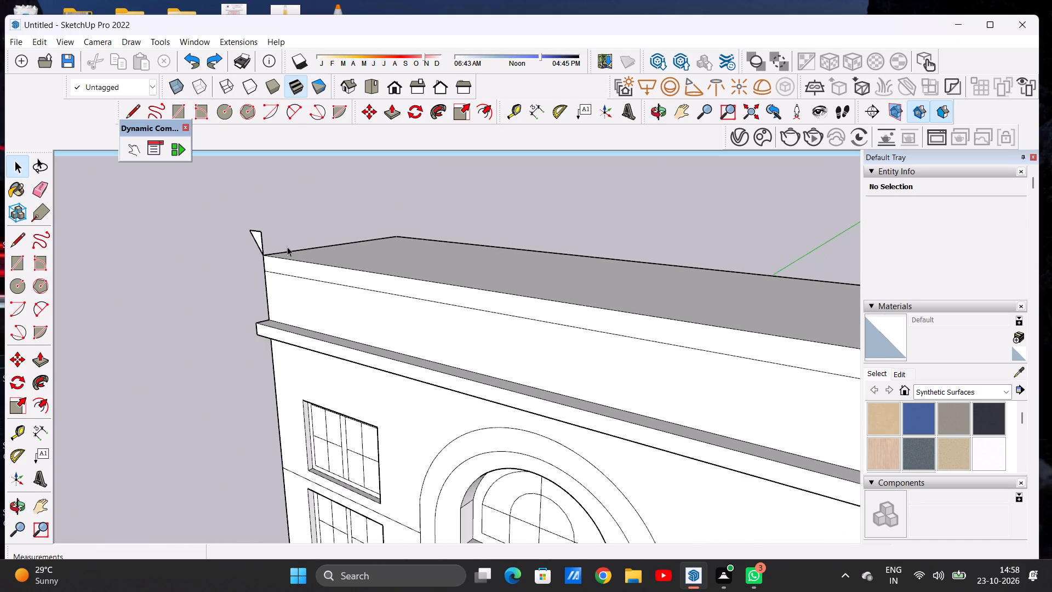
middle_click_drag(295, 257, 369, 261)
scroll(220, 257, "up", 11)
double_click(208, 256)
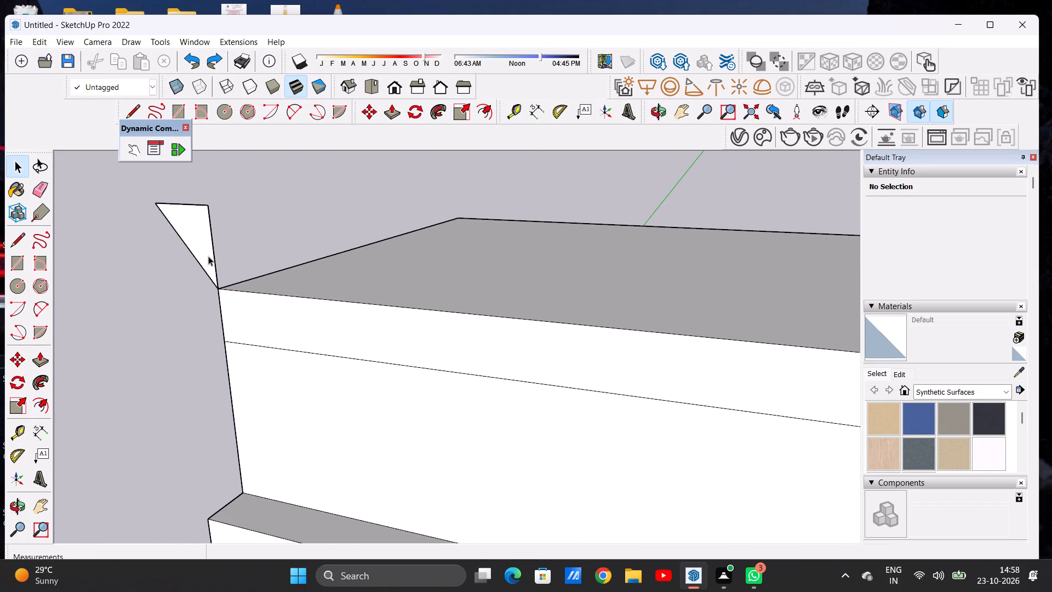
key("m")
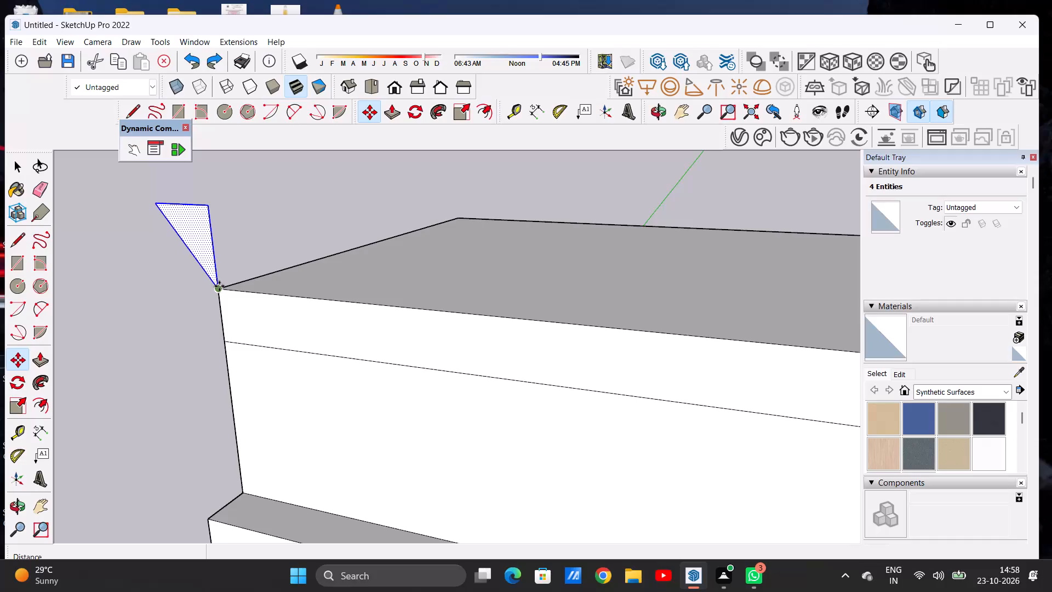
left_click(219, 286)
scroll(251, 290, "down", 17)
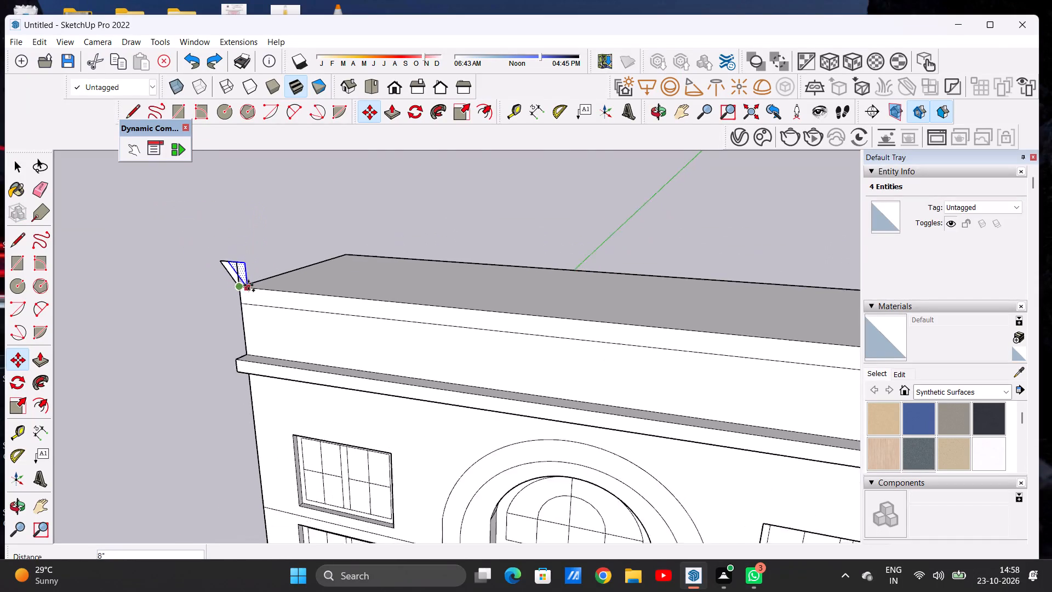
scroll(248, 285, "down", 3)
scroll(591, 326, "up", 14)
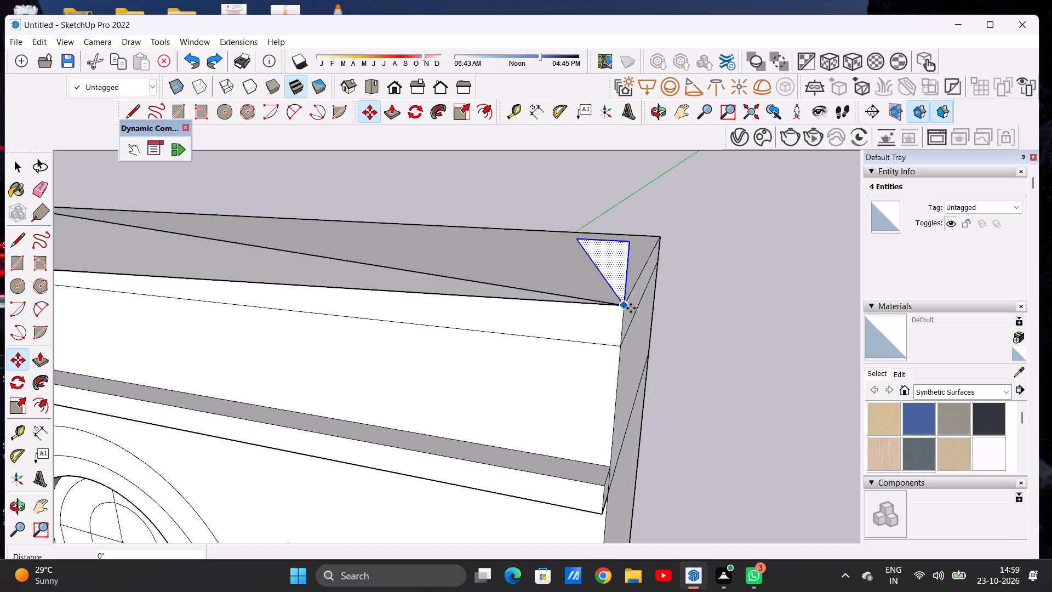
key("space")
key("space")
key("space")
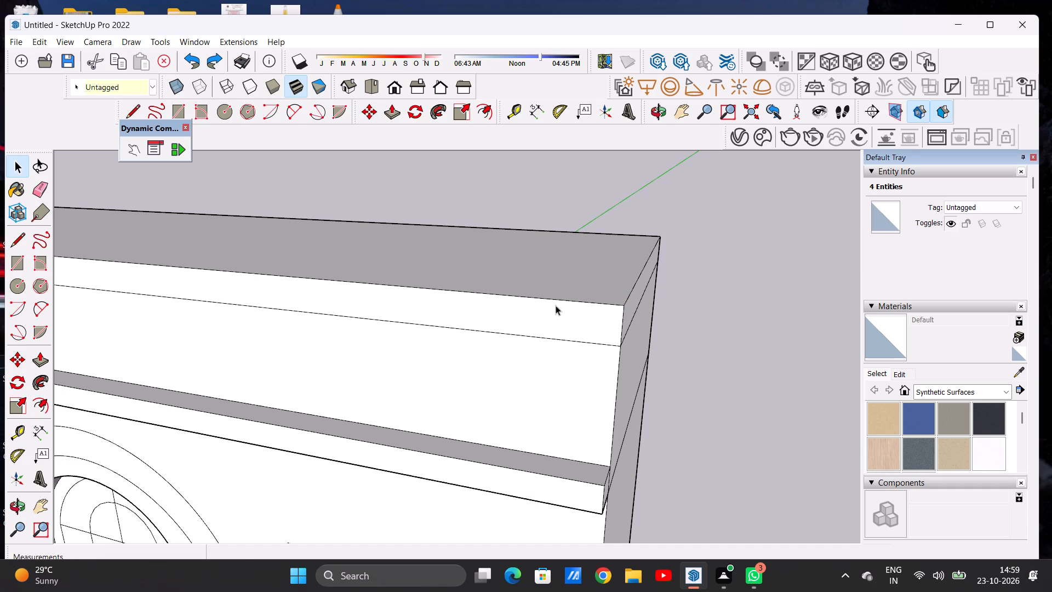
Draw an outward triangular cornice profile at the parapet's upper right front corner, about 1' 11" high and 2' wide, closed with a diagonal.
scroll(551, 300, "down", 16)
middle_click_drag(390, 288, 407, 279)
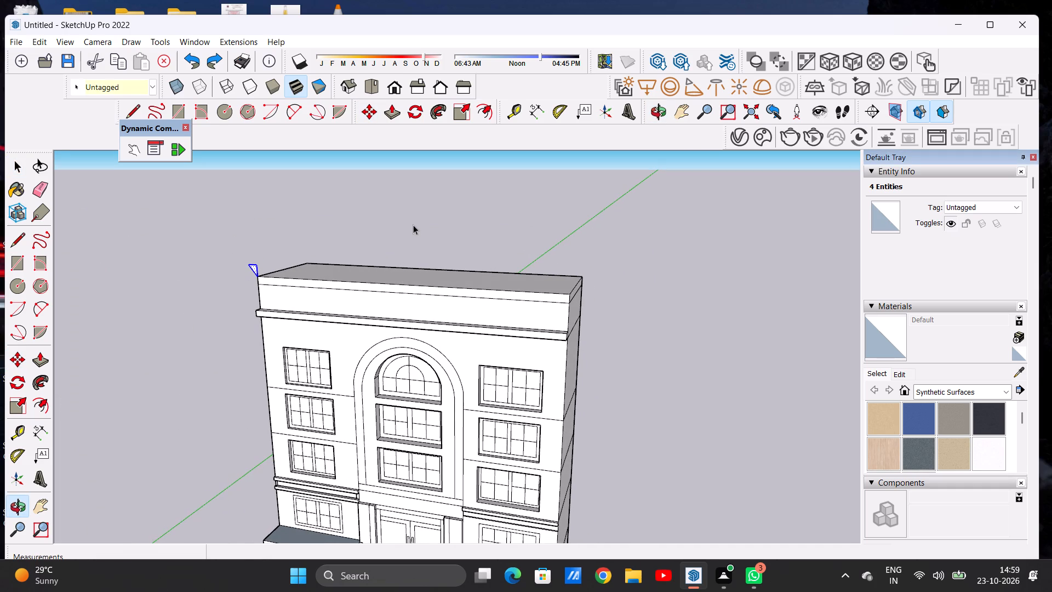
left_click(413, 225)
scroll(187, 285, "up", 7)
middle_click_drag(443, 367, 447, 346)
middle_click(447, 346)
scroll(364, 343, "up", 1)
scroll(246, 351, "down", 6)
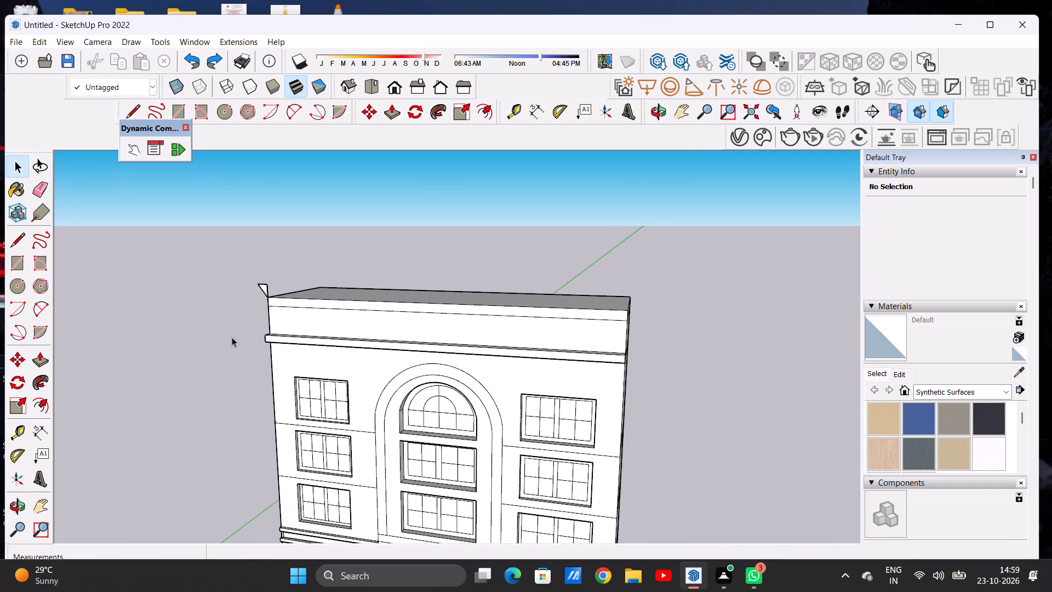
scroll(232, 337, "down", 3)
scroll(638, 328, "up", 6)
middle_click_drag(403, 345, 464, 344)
scroll(534, 334, "down", 9)
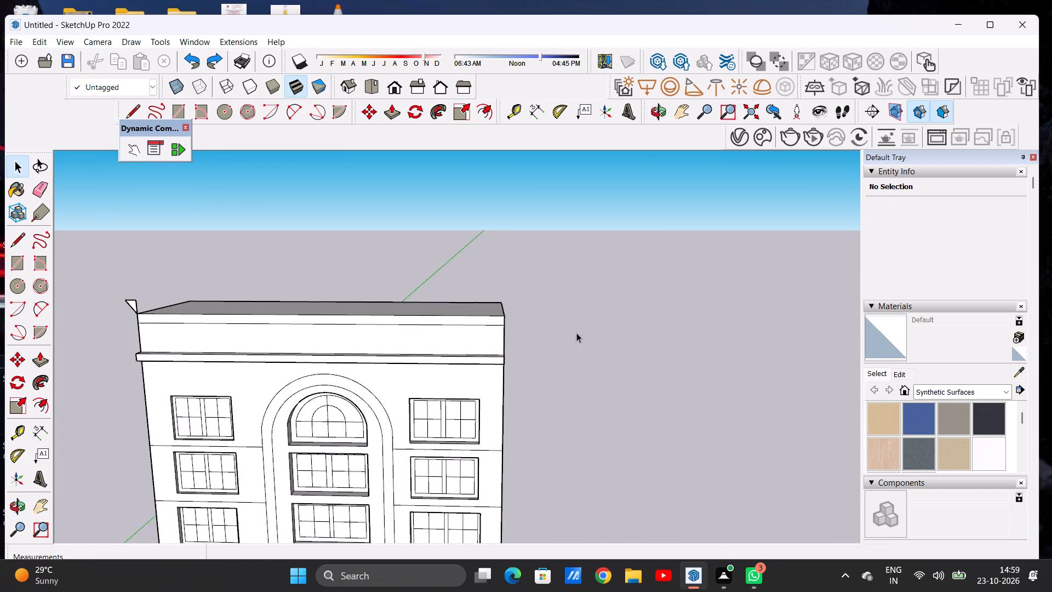
scroll(576, 333, "down", 5)
scroll(494, 350, "up", 8)
middle_click_drag(555, 348, 537, 327)
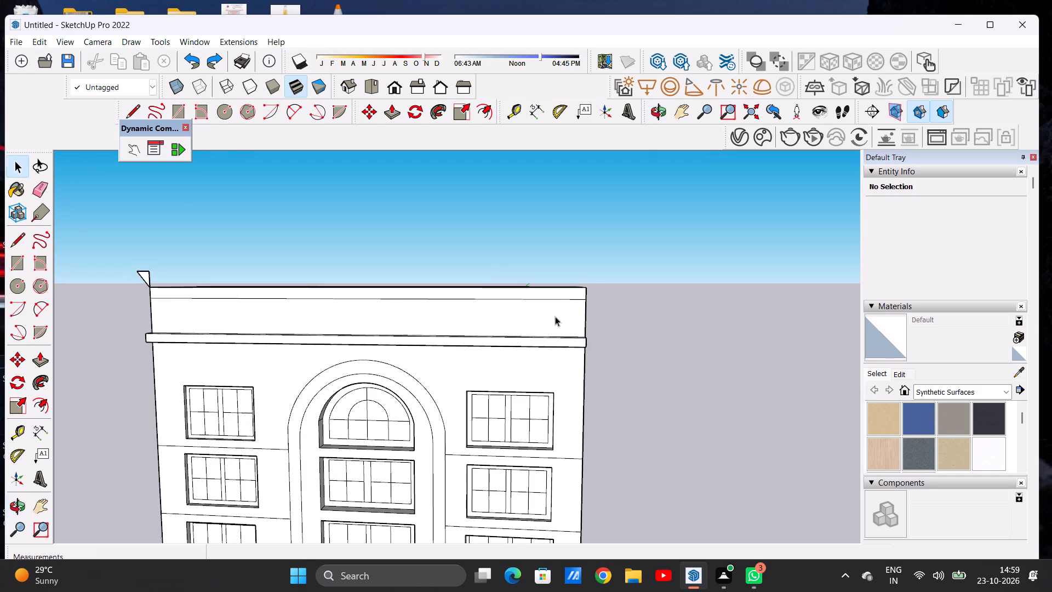
key("l")
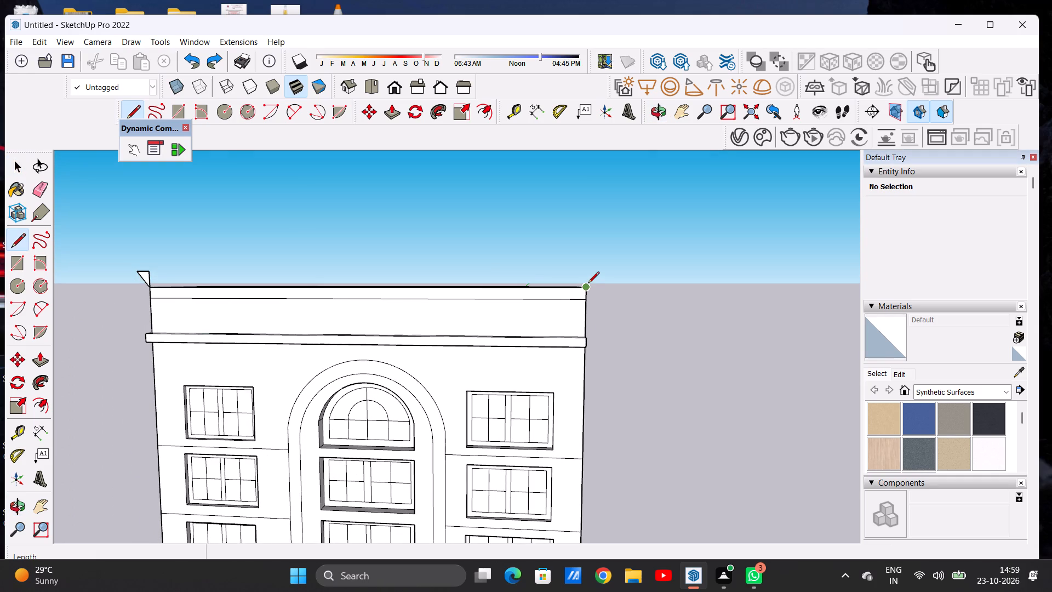
left_click(587, 284)
left_click(586, 264)
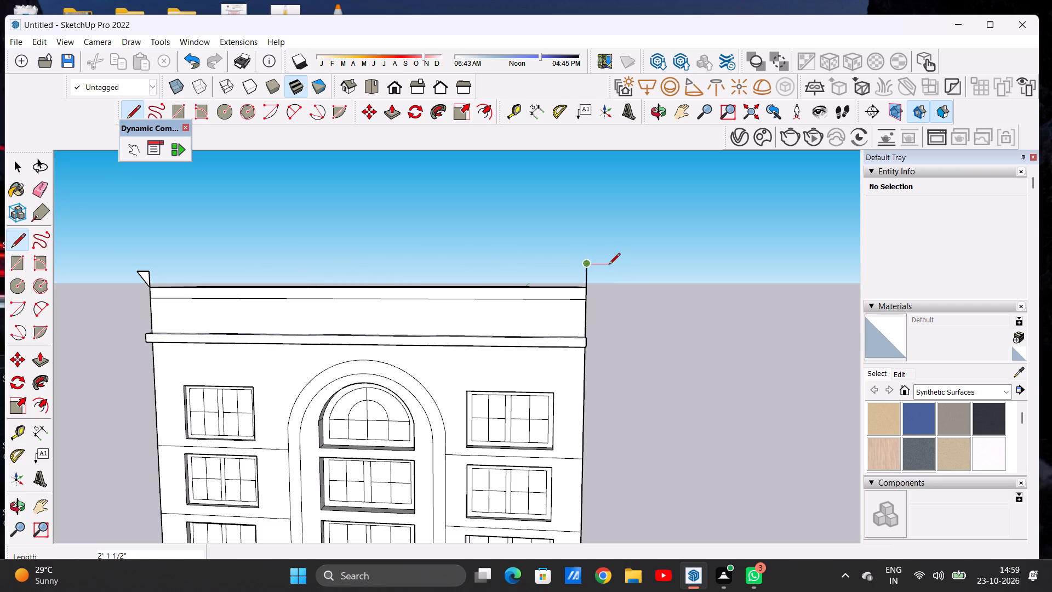
left_click(608, 265)
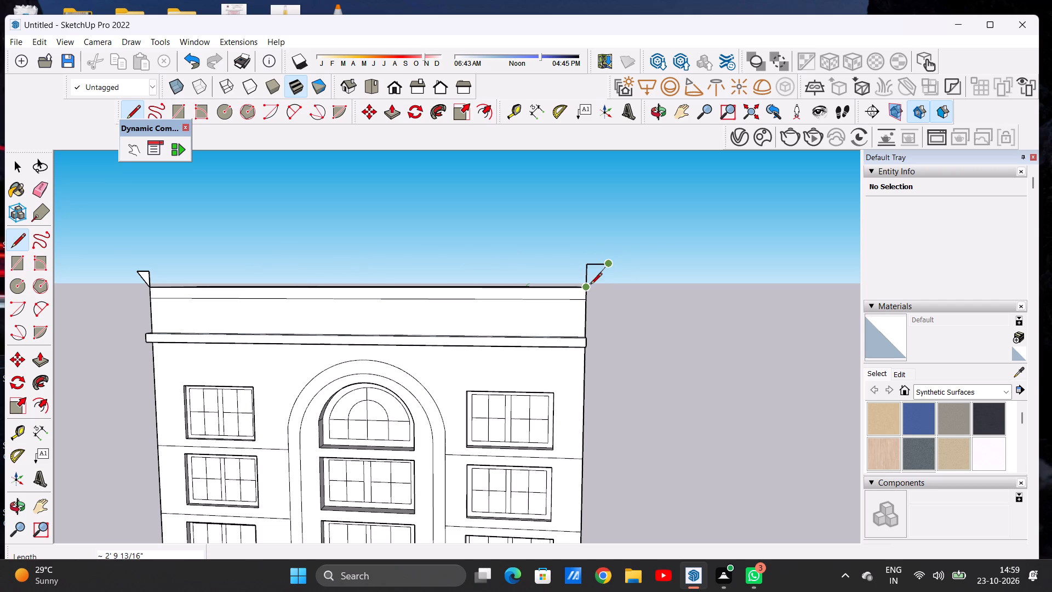
left_click(589, 287)
key("space")
Push/Pull the right triangular profile about 12' 10" along the building's side edge to the roof's rear corner.
scroll(391, 318, "down", 6)
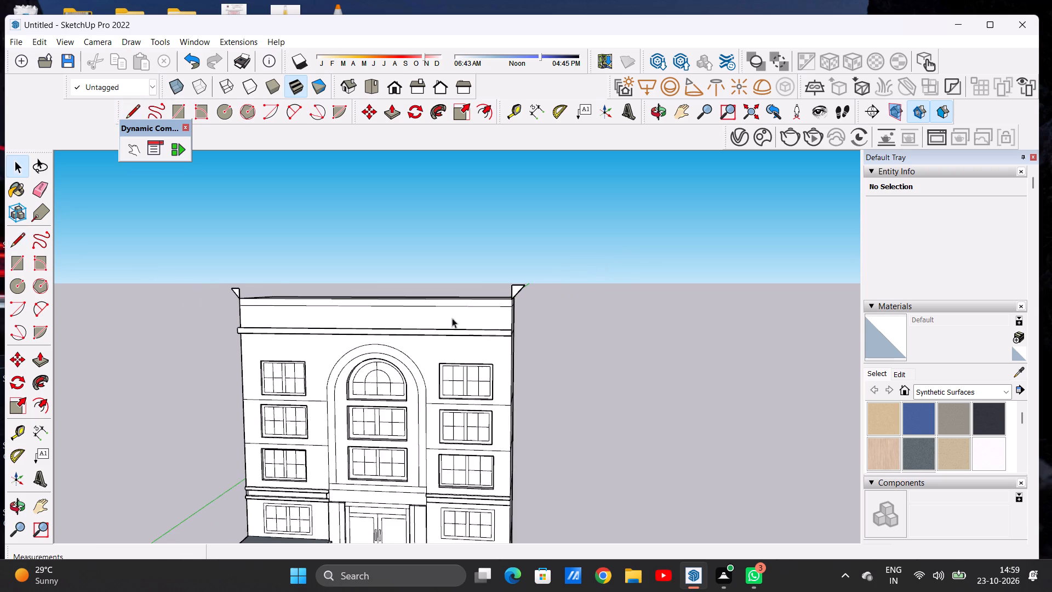
middle_click_drag(591, 314, 135, 349)
middle_click_drag(556, 339, 530, 358)
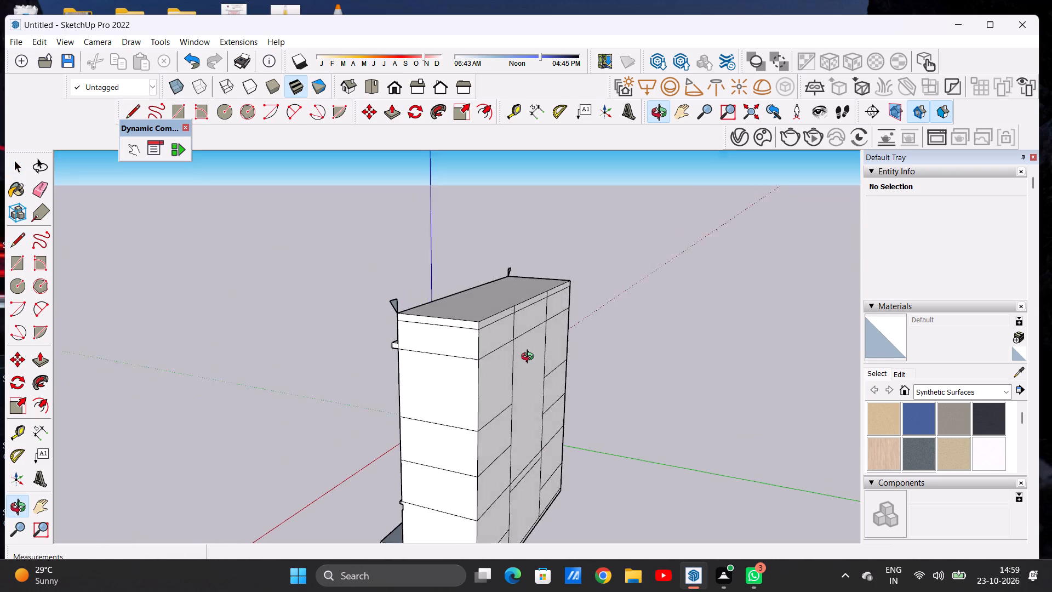
middle_click_drag(530, 358, 520, 378)
scroll(403, 325, "up", 16)
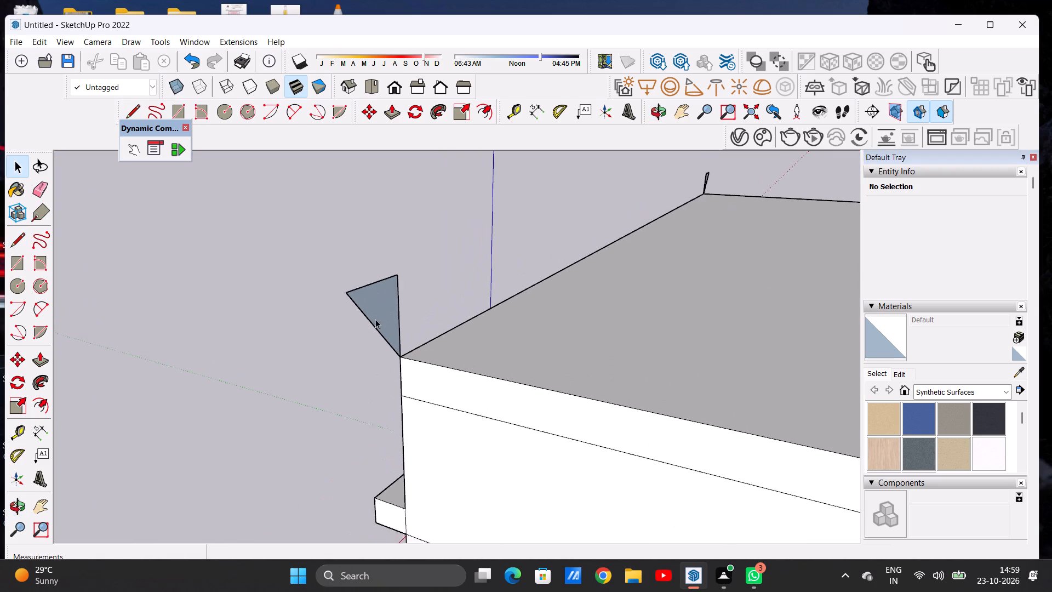
scroll(375, 319, "up", 1)
key("p")
left_click(382, 304)
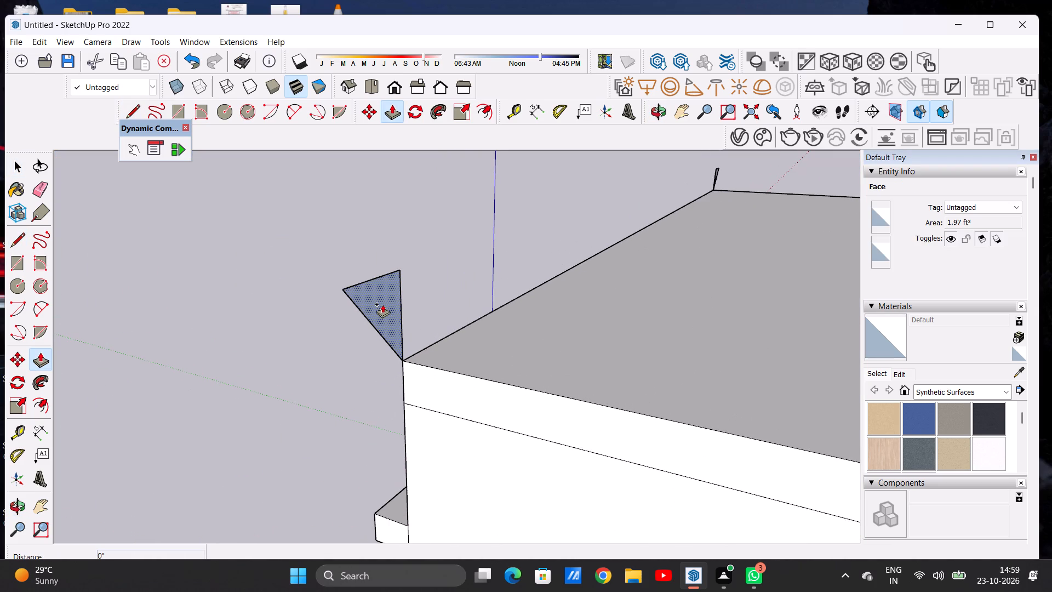
scroll(449, 316, "down", 7)
scroll(448, 312, "up", 1)
scroll(448, 312, "down", 9)
scroll(553, 354, "up", 15)
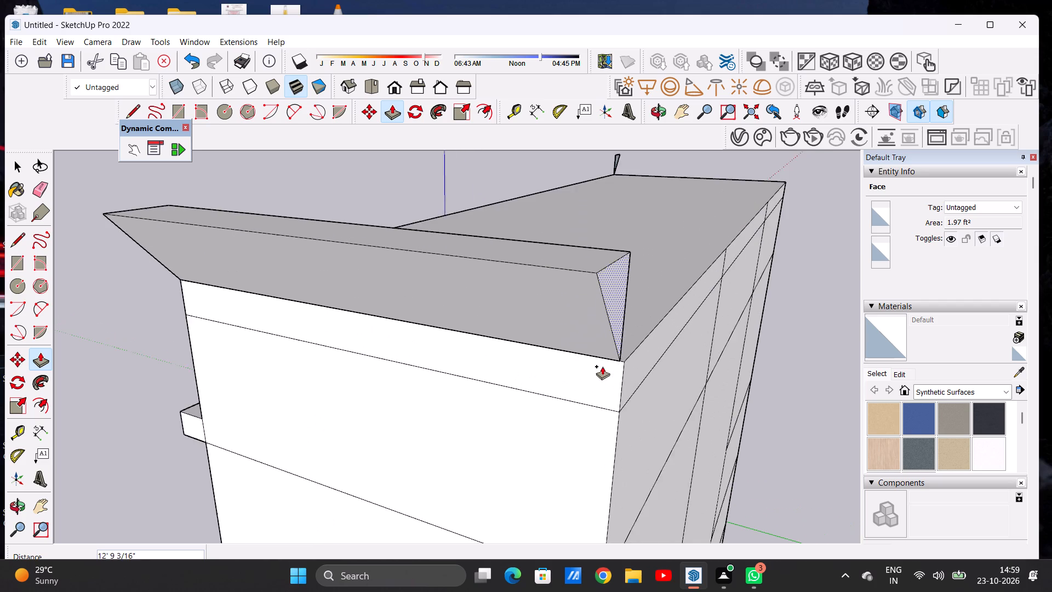
left_click(629, 360)
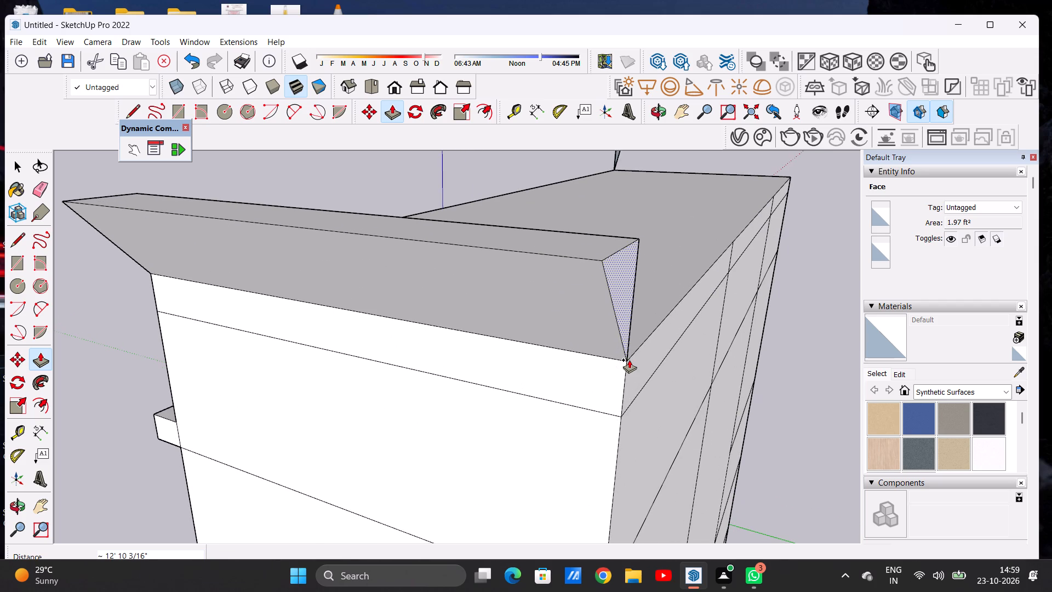
key("space")
Push/Pull the left triangular cornice profile along the building's side edge to the roof's rear corner.
scroll(571, 333, "down", 18)
middle_click_drag(395, 321, 719, 320)
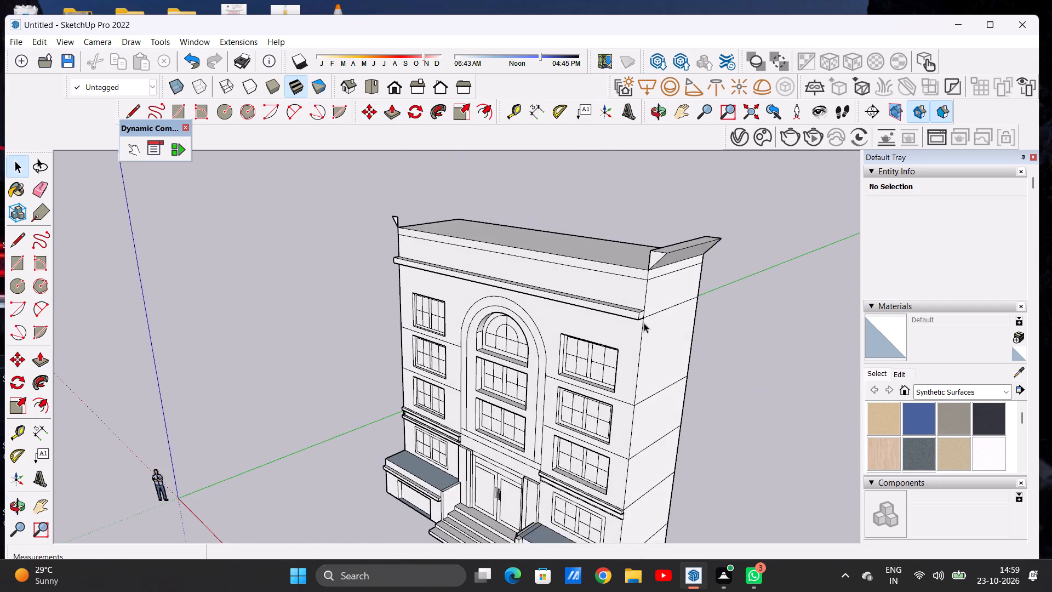
scroll(647, 323, "down", 3)
middle_click_drag(563, 322, 684, 307)
middle_click_drag(384, 307, 398, 308)
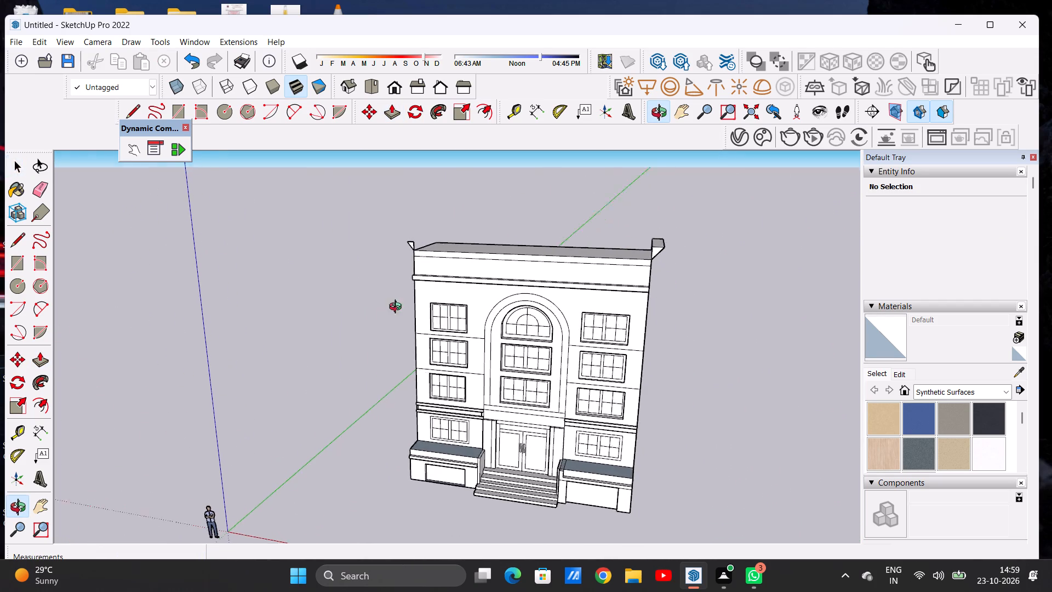
middle_click_drag(398, 308, 613, 308)
middle_click_drag(309, 299, 664, 324)
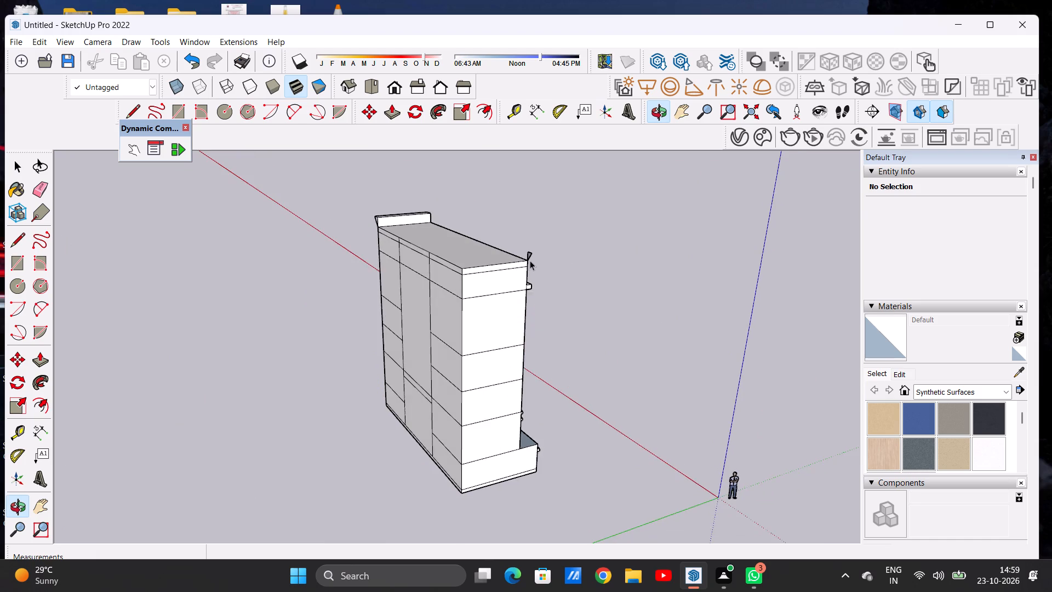
scroll(531, 264, "up", 17)
key("p")
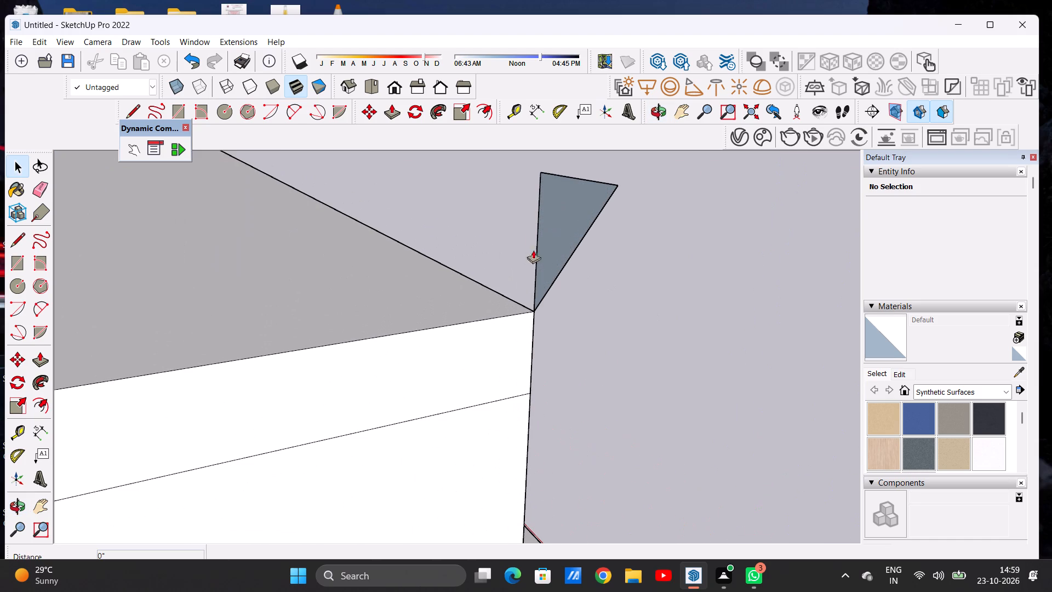
left_click(569, 231)
scroll(525, 277, "down", 8)
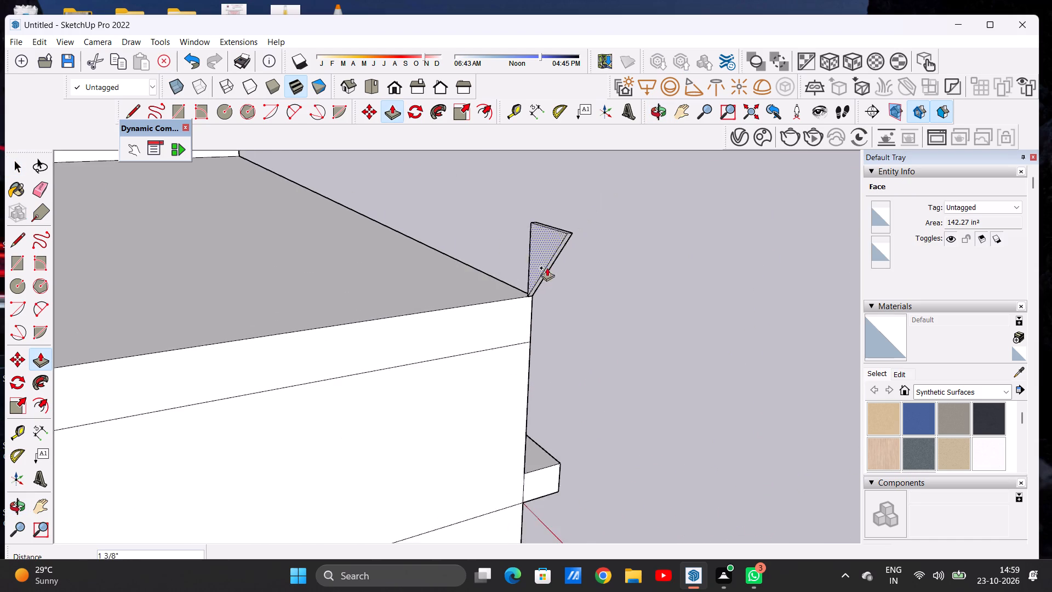
scroll(547, 267, "down", 5)
scroll(202, 326, "up", 7)
scroll(293, 313, "down", 9)
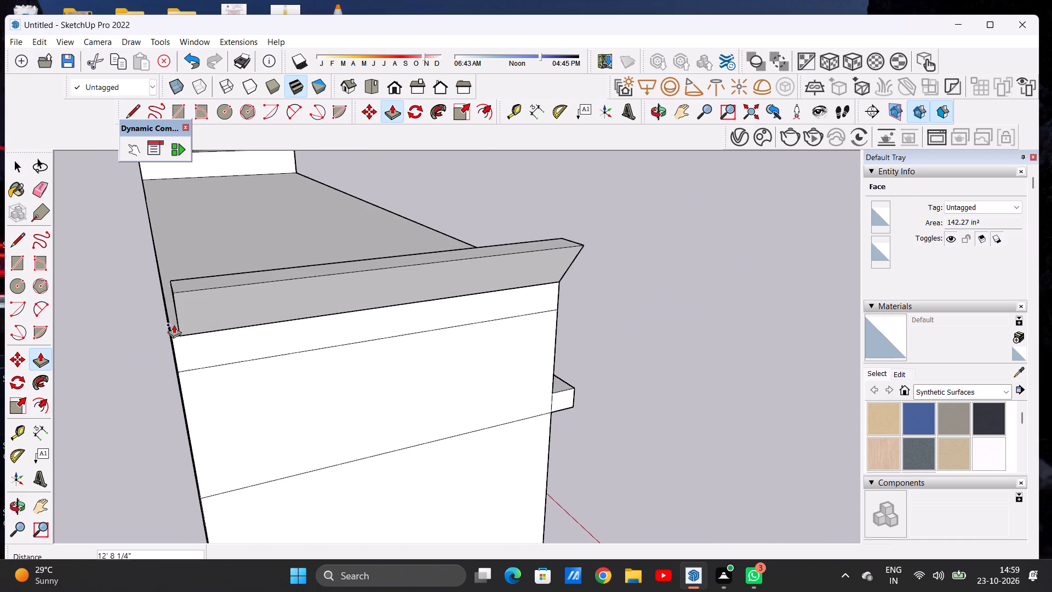
scroll(168, 327, "up", 8)
left_click(178, 348)
key("space")
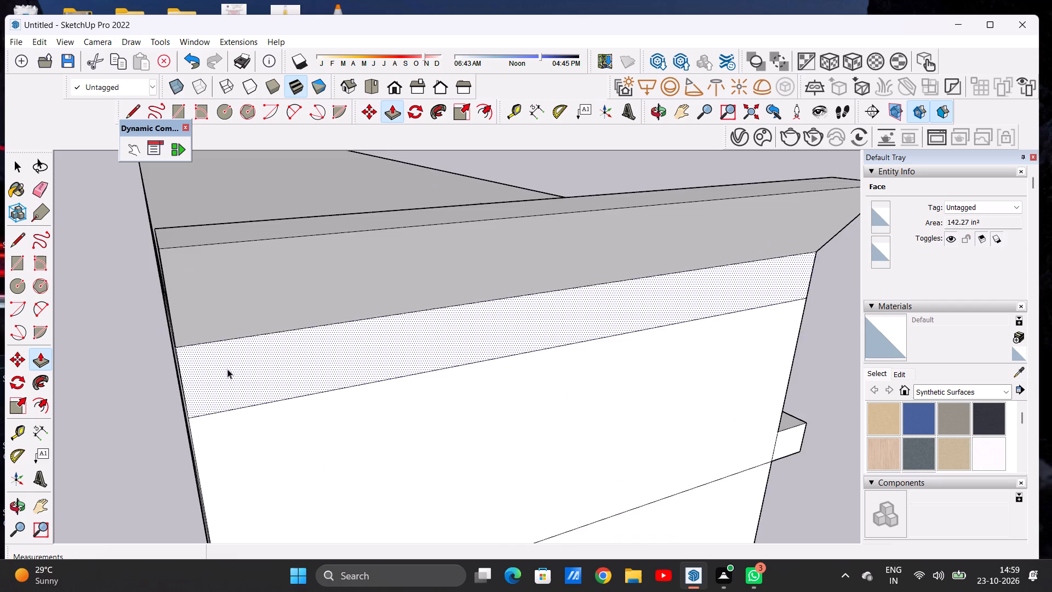
Examine the parapet and both side cornices from the front and from oblique angles.
scroll(248, 373, "down", 16)
middle_click_drag(483, 358, 86, 346)
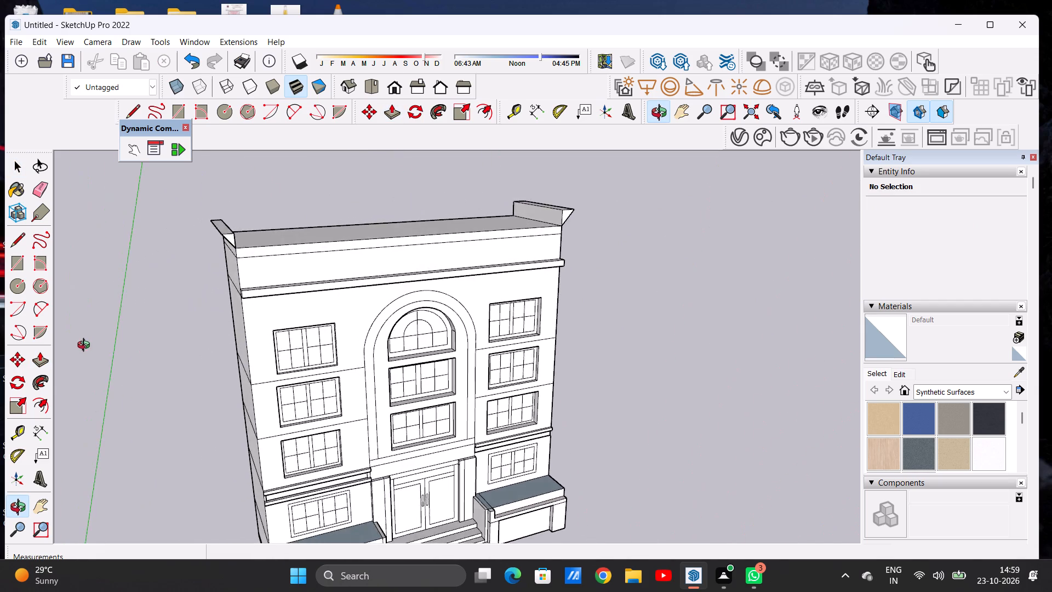
middle_click_drag(86, 346, 84, 346)
scroll(110, 363, "up", 2)
scroll(222, 358, "down", 6)
middle_click_drag(462, 366, 396, 345)
middle_click(396, 345)
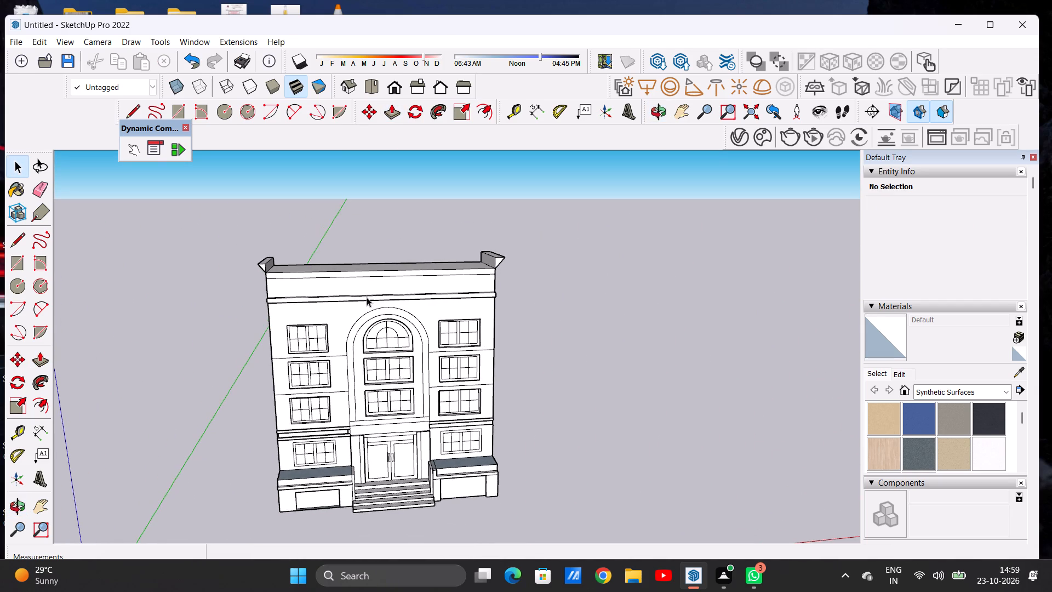
scroll(266, 273, "up", 6)
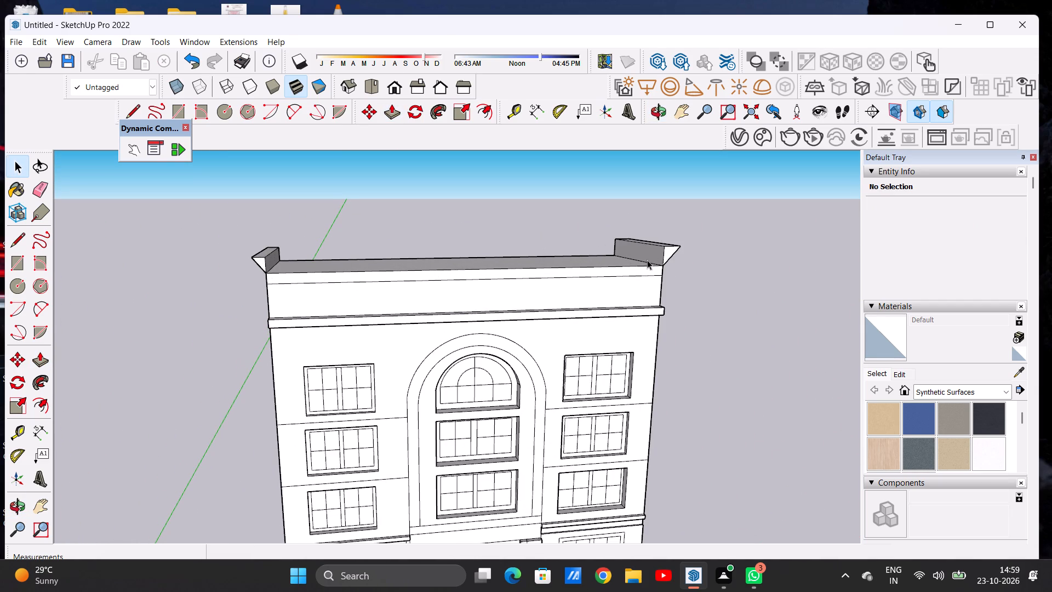
middle_click_drag(641, 257, 520, 253)
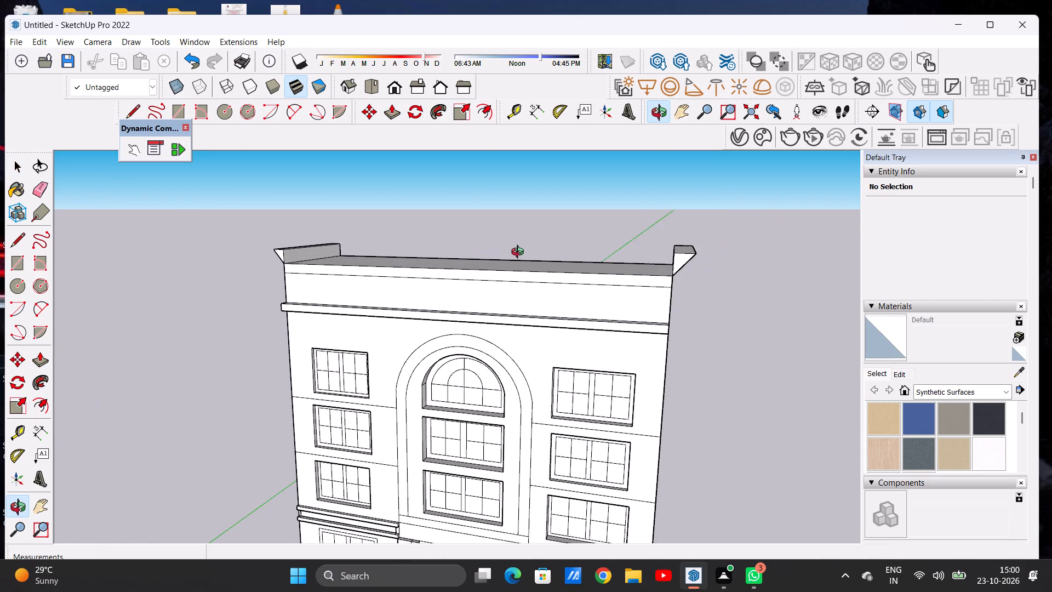
middle_click_drag(520, 253, 535, 253)
scroll(374, 280, "down", 5)
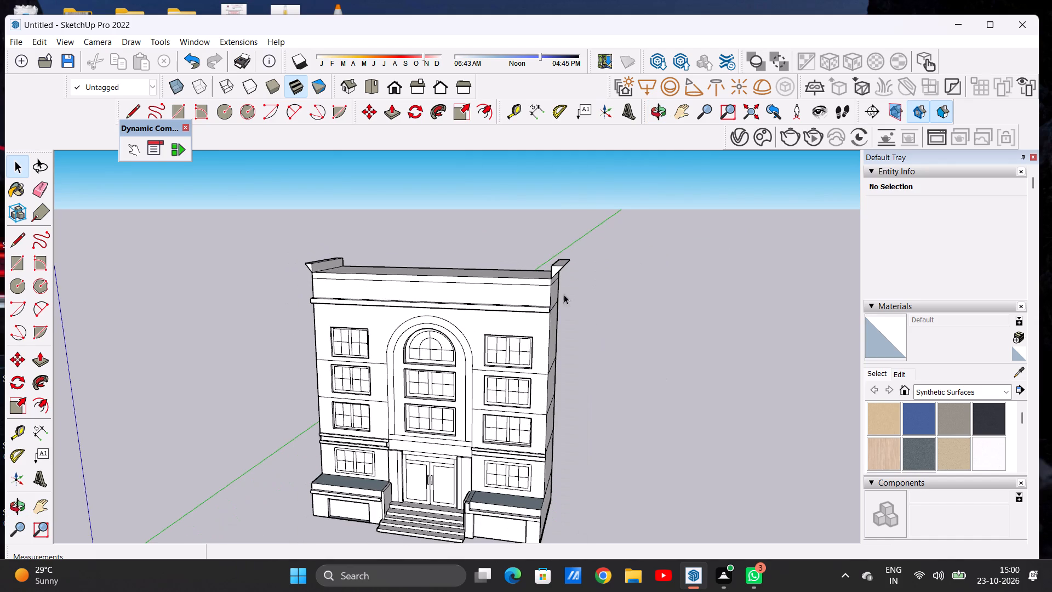
middle_click_drag(545, 292, 410, 297)
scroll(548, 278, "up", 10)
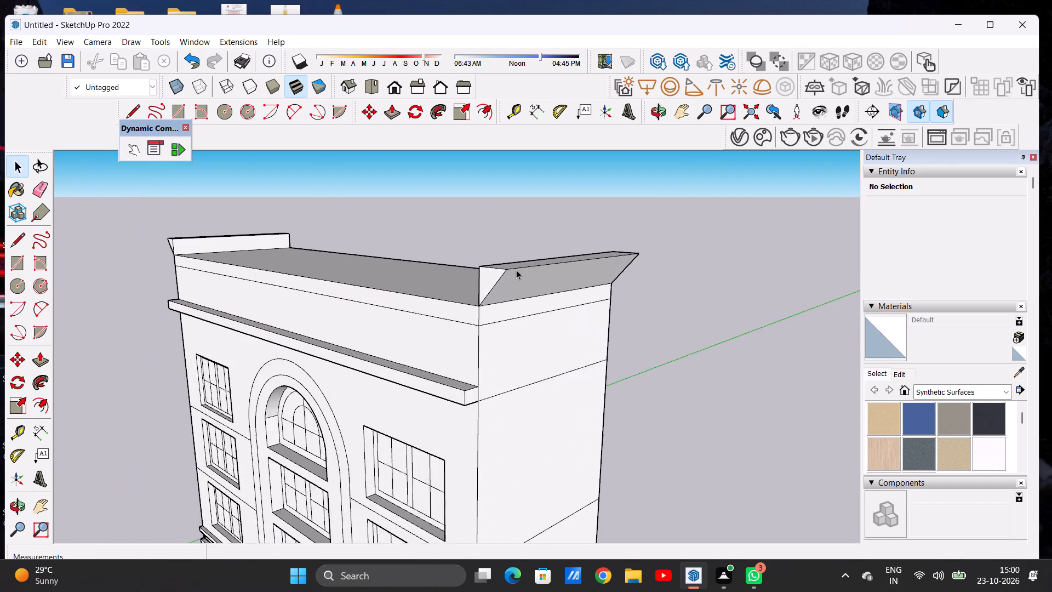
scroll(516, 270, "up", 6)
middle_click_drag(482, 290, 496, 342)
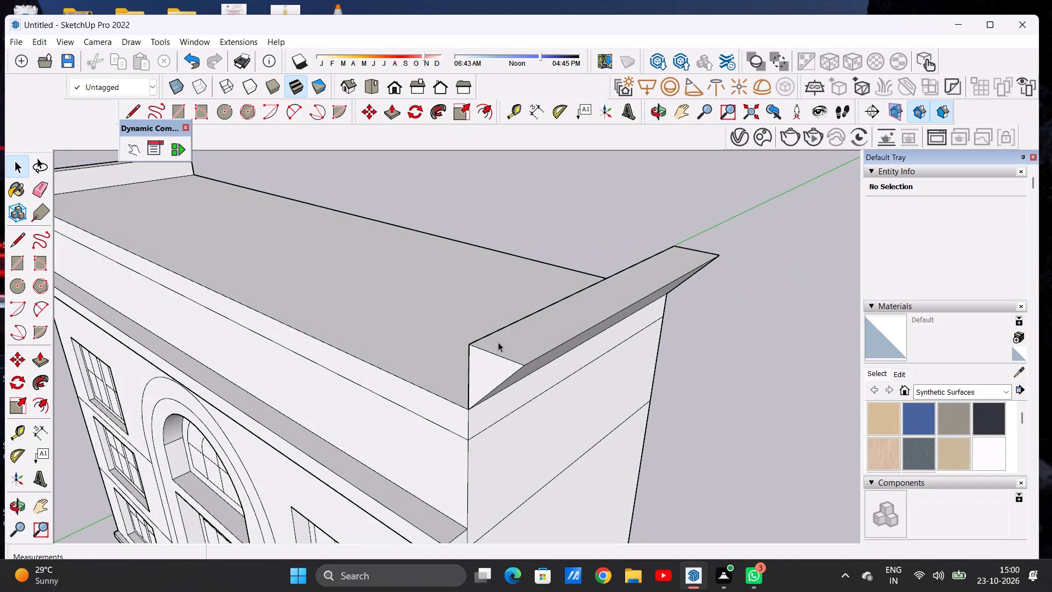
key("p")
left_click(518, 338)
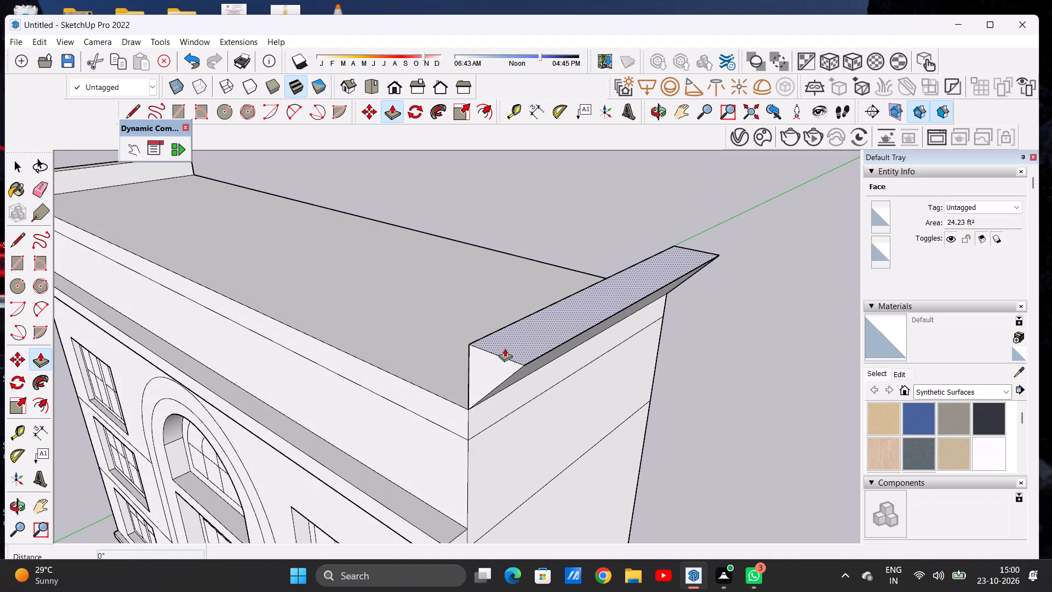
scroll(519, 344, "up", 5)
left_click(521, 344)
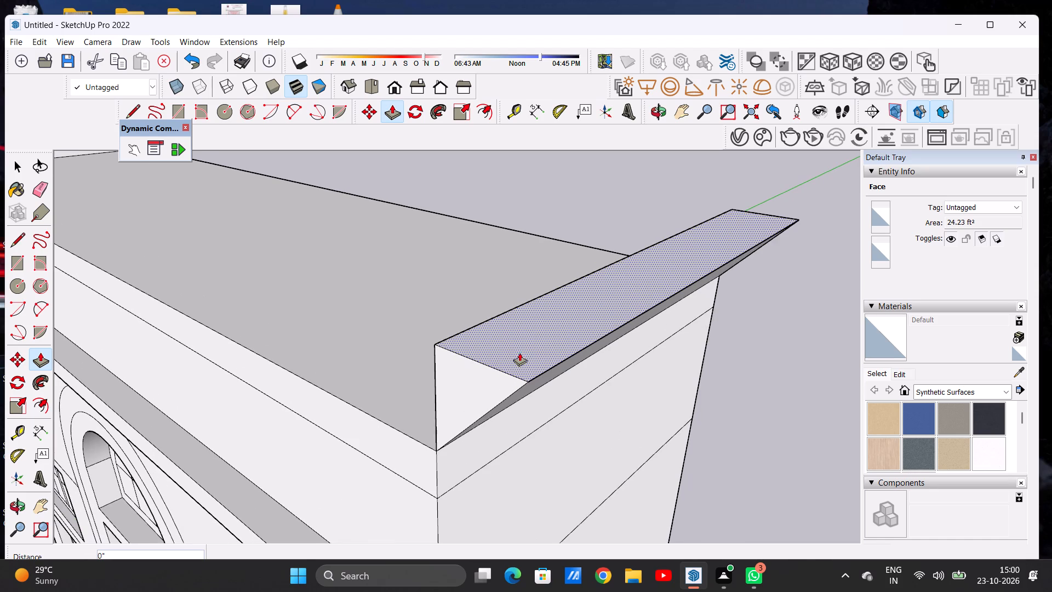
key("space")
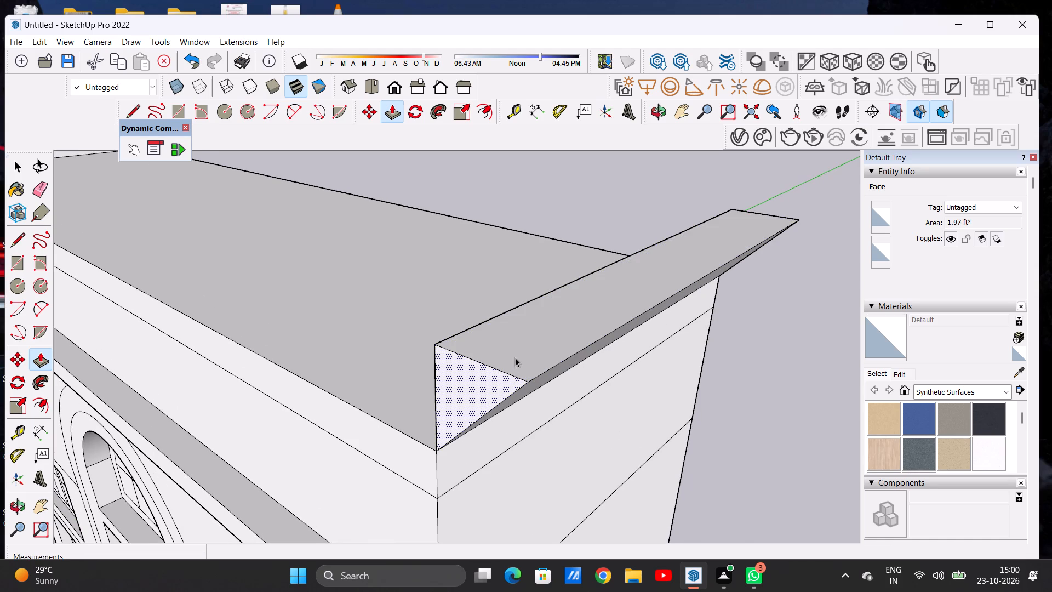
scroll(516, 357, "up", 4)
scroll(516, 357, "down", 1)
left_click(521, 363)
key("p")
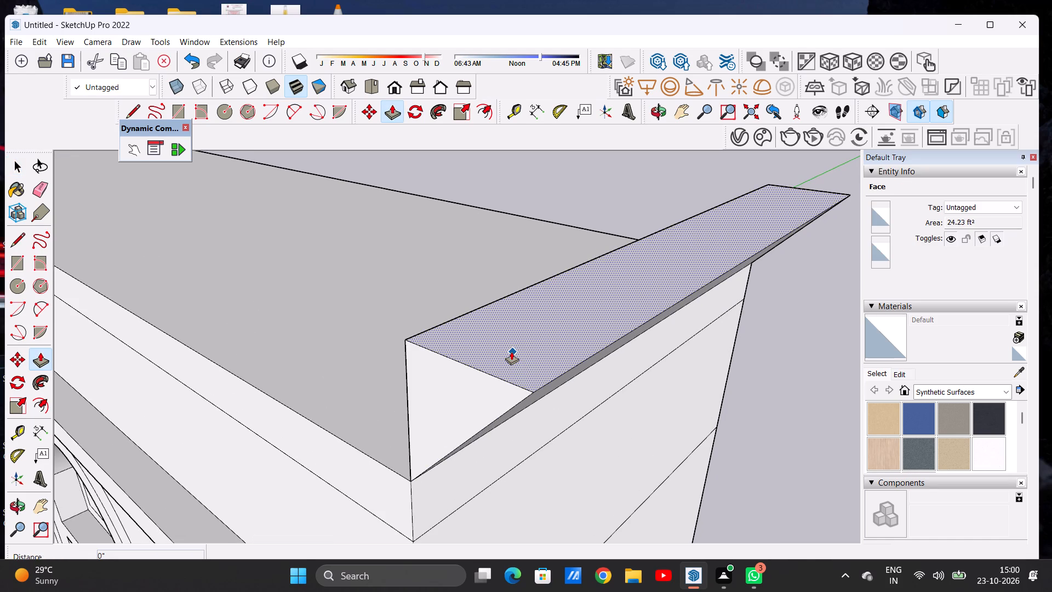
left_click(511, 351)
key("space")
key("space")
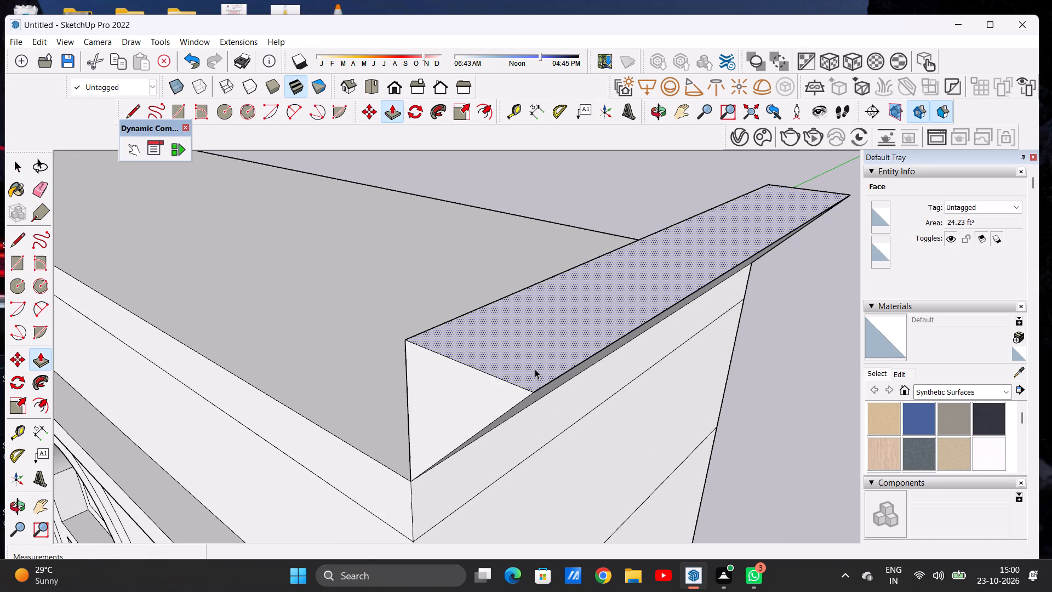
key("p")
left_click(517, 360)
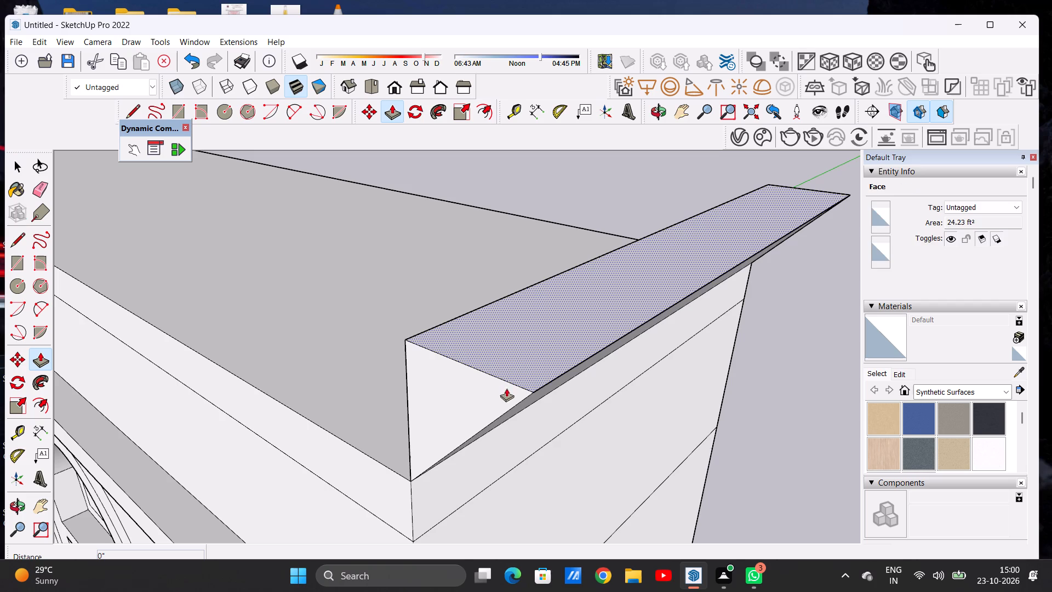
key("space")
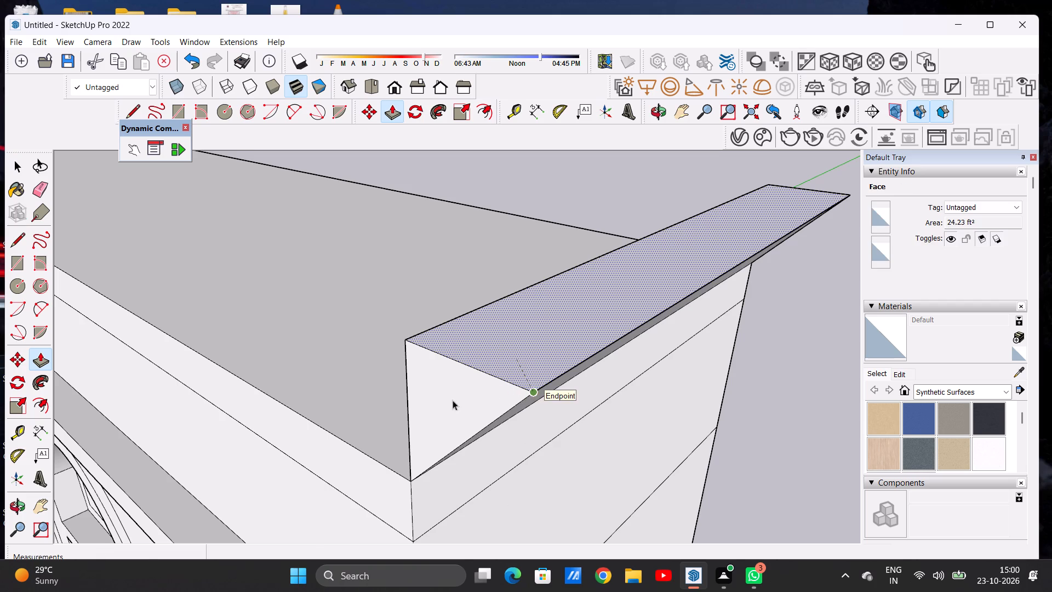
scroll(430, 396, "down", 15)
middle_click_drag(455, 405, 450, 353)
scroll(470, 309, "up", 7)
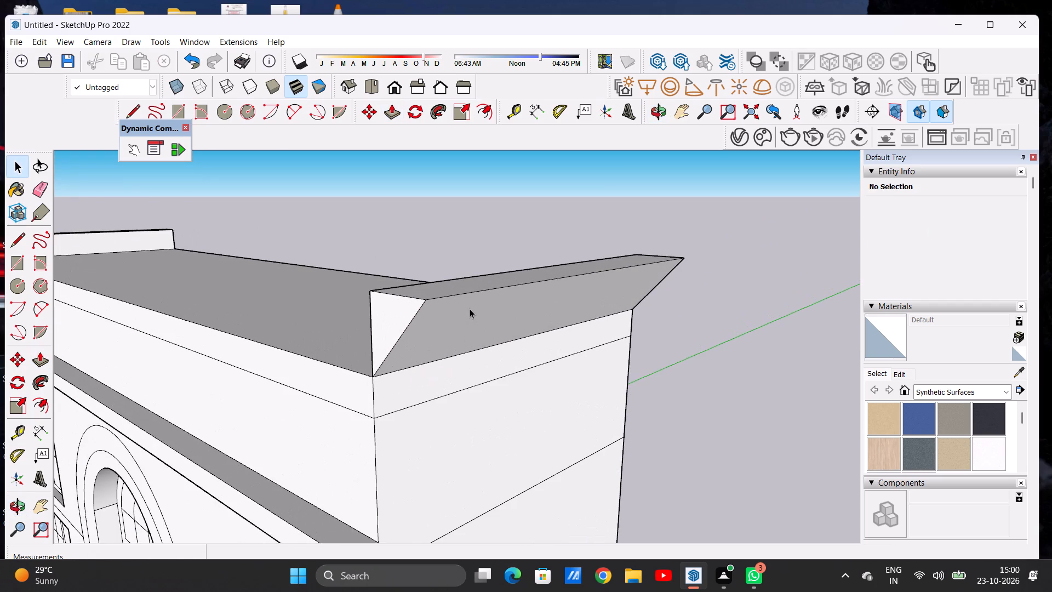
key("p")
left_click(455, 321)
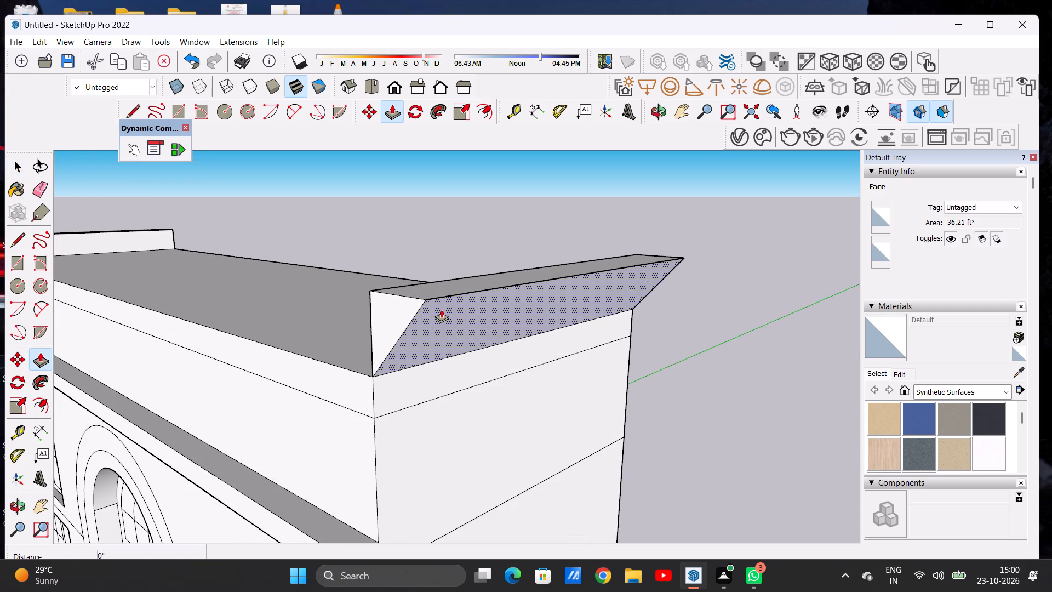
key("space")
Push/Pull the left cornice's inner vertical face about 41' 10" across the roof to meet the right cornice.
scroll(452, 356, "down", 13)
middle_click_drag(319, 336, 482, 338)
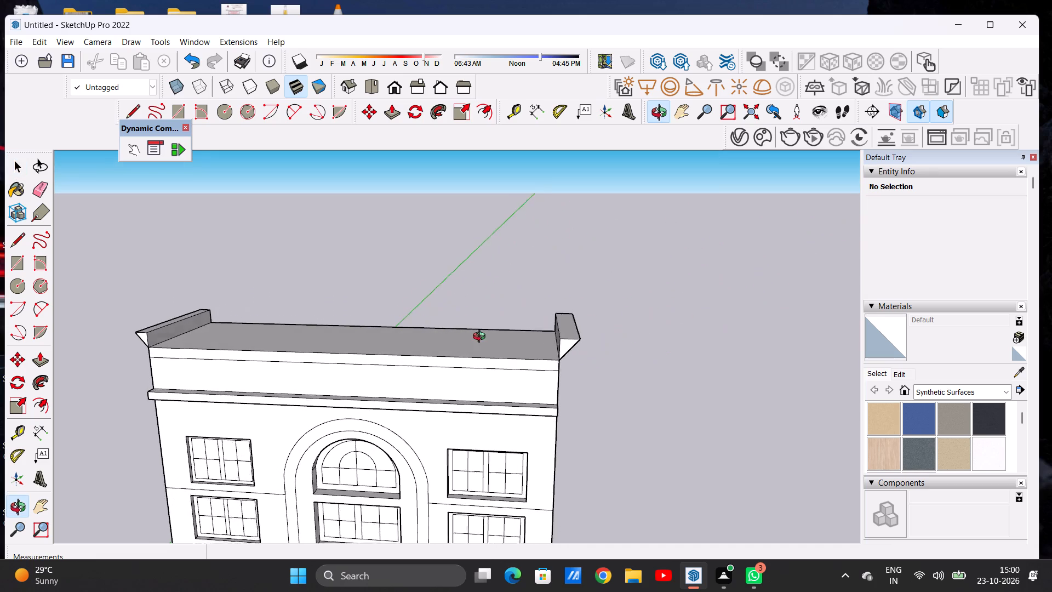
middle_click_drag(482, 338, 484, 338)
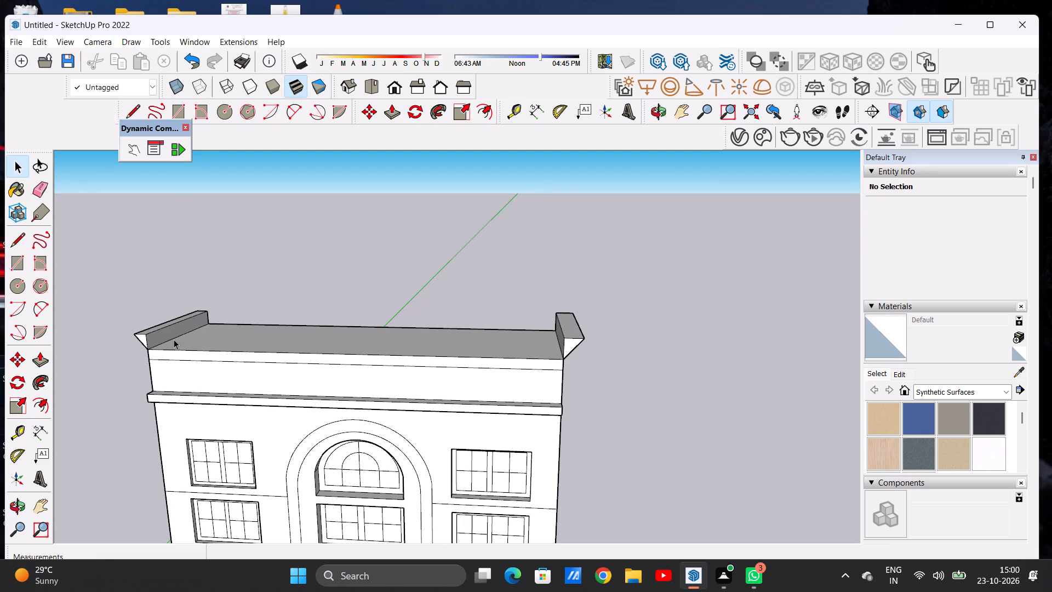
key("p")
scroll(144, 328, "up", 1)
scroll(144, 329, "down", 1)
scroll(144, 329, "up", 1)
scroll(144, 329, "down", 1)
scroll(144, 329, "up", 5)
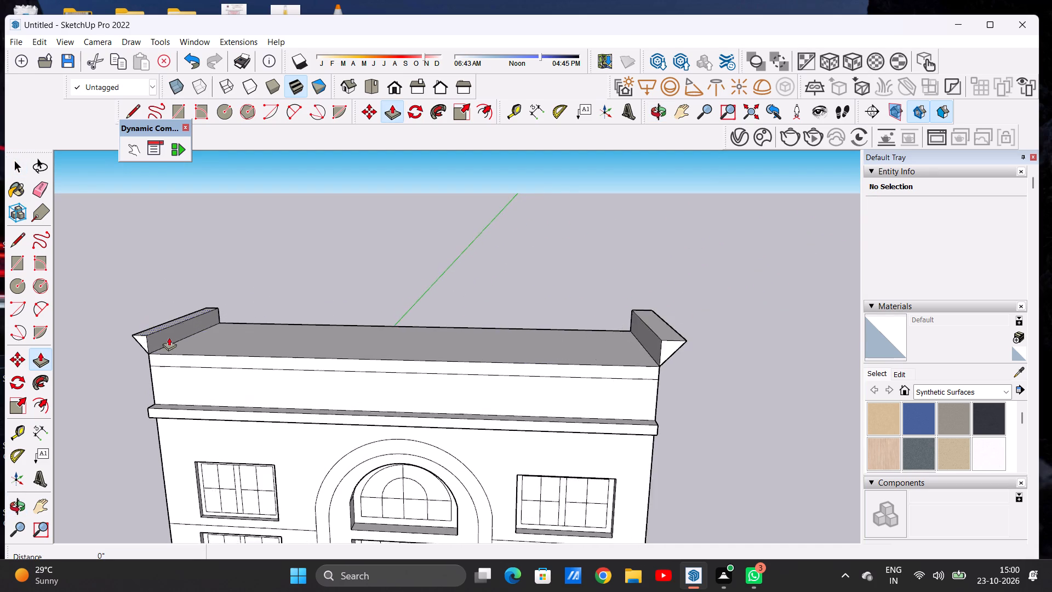
scroll(169, 337, "up", 3)
left_click(152, 333)
scroll(254, 333, "down", 20)
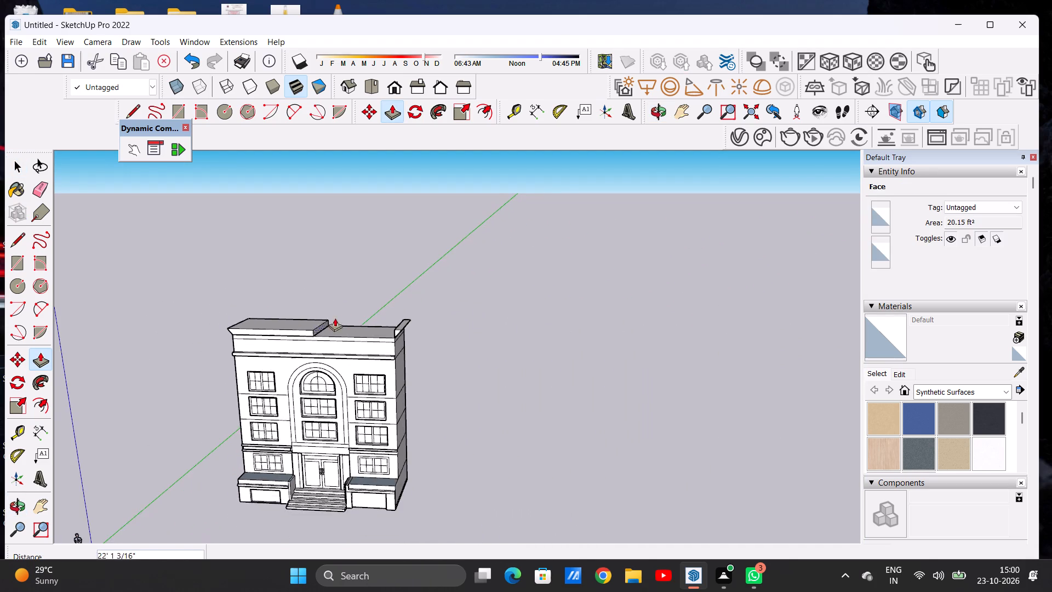
scroll(395, 323, "up", 17)
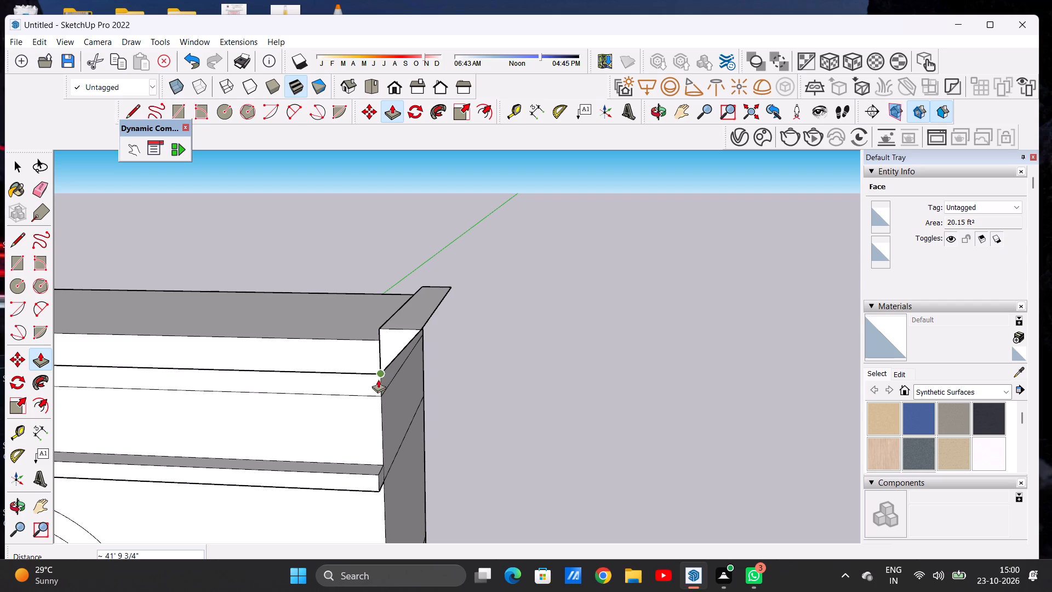
left_click(381, 377)
key("space")
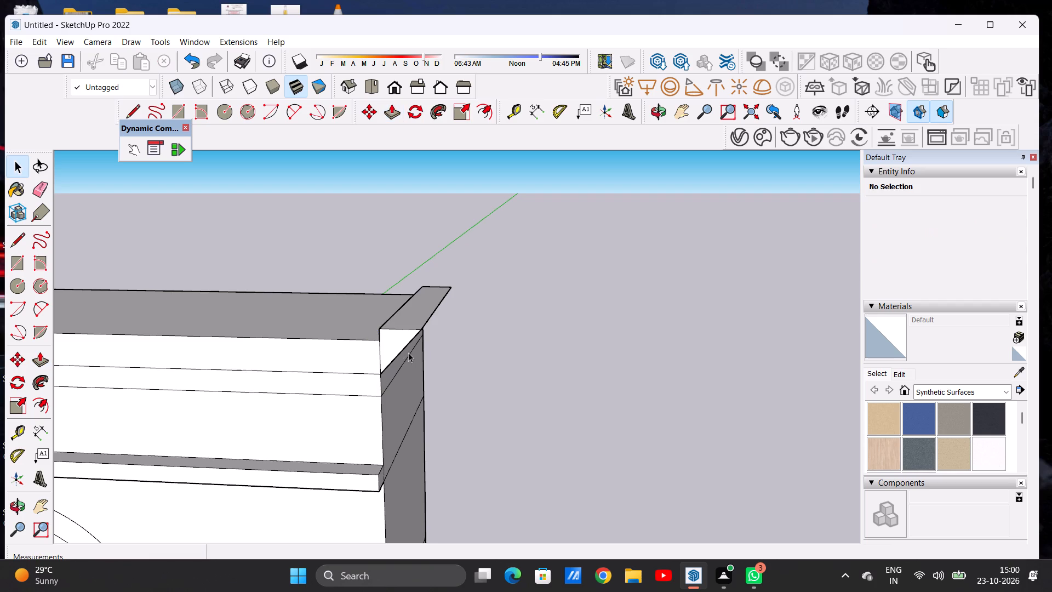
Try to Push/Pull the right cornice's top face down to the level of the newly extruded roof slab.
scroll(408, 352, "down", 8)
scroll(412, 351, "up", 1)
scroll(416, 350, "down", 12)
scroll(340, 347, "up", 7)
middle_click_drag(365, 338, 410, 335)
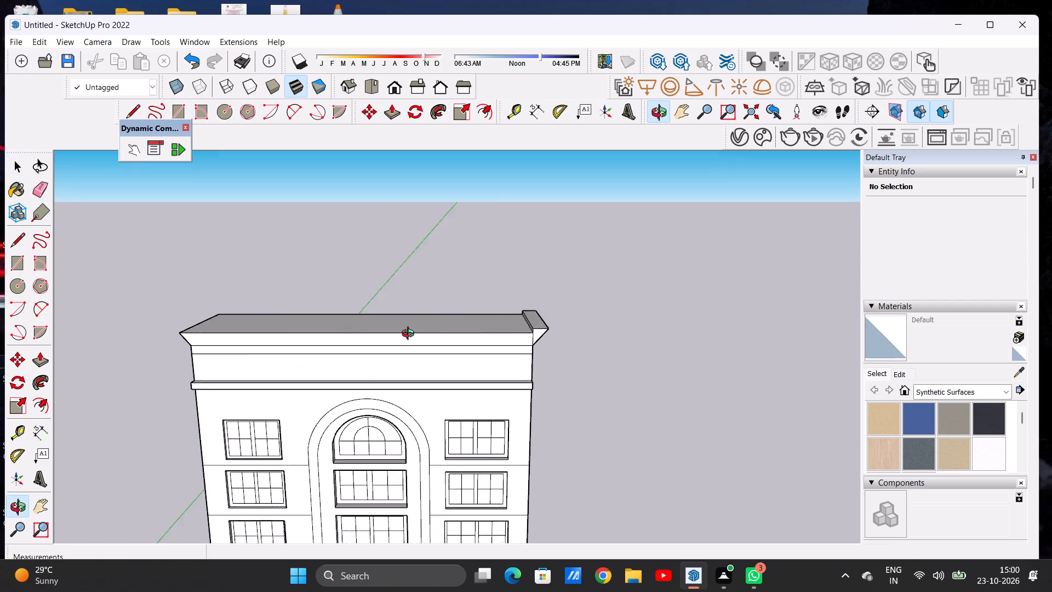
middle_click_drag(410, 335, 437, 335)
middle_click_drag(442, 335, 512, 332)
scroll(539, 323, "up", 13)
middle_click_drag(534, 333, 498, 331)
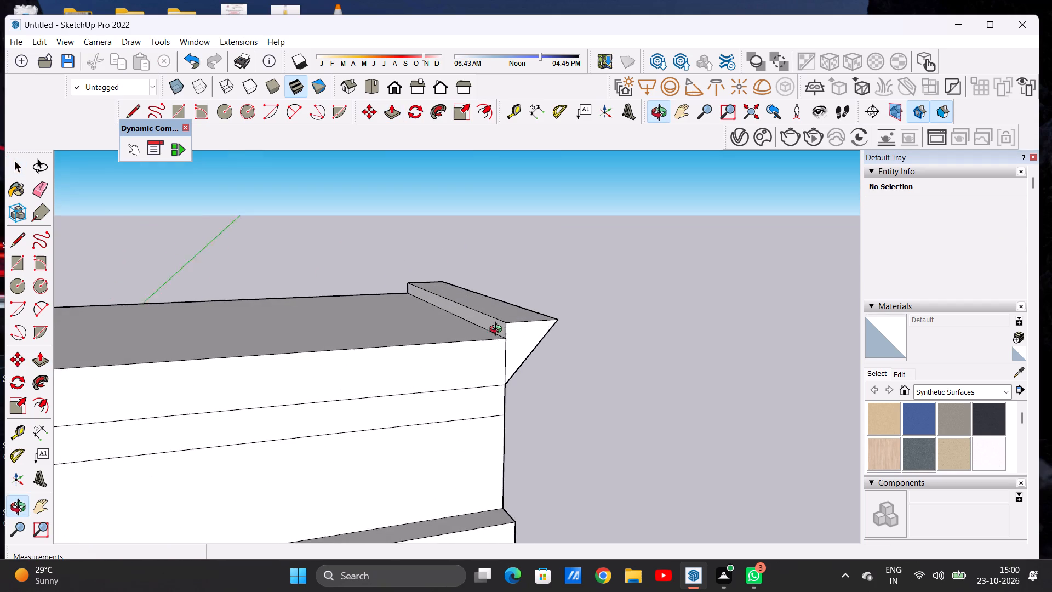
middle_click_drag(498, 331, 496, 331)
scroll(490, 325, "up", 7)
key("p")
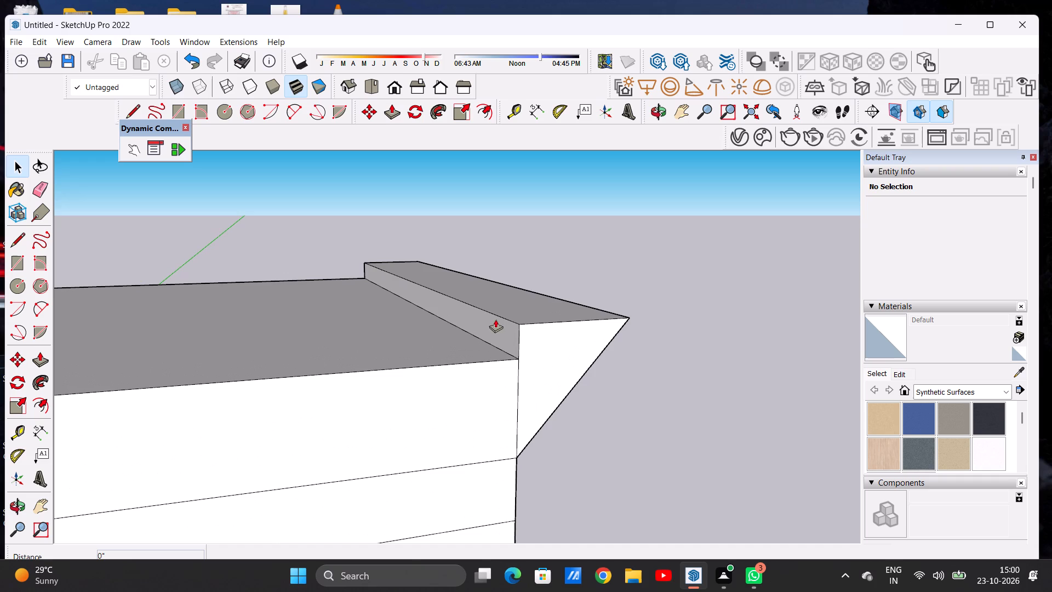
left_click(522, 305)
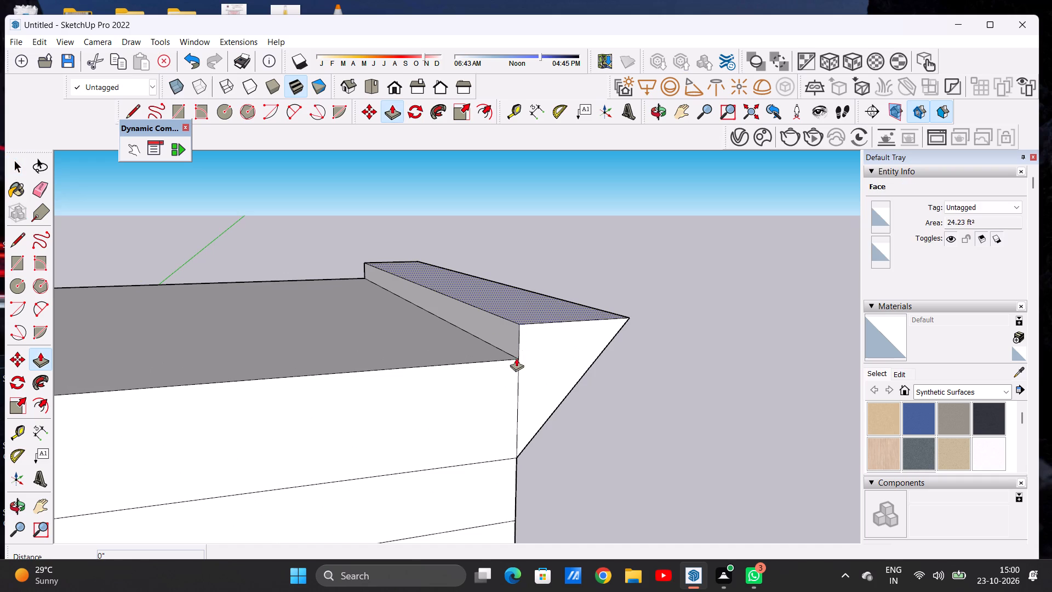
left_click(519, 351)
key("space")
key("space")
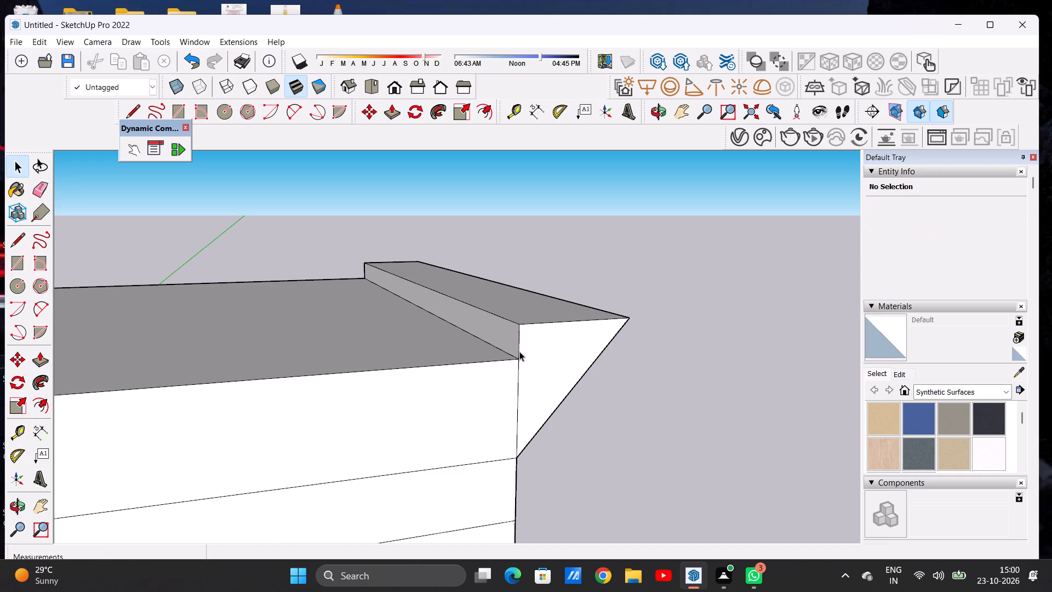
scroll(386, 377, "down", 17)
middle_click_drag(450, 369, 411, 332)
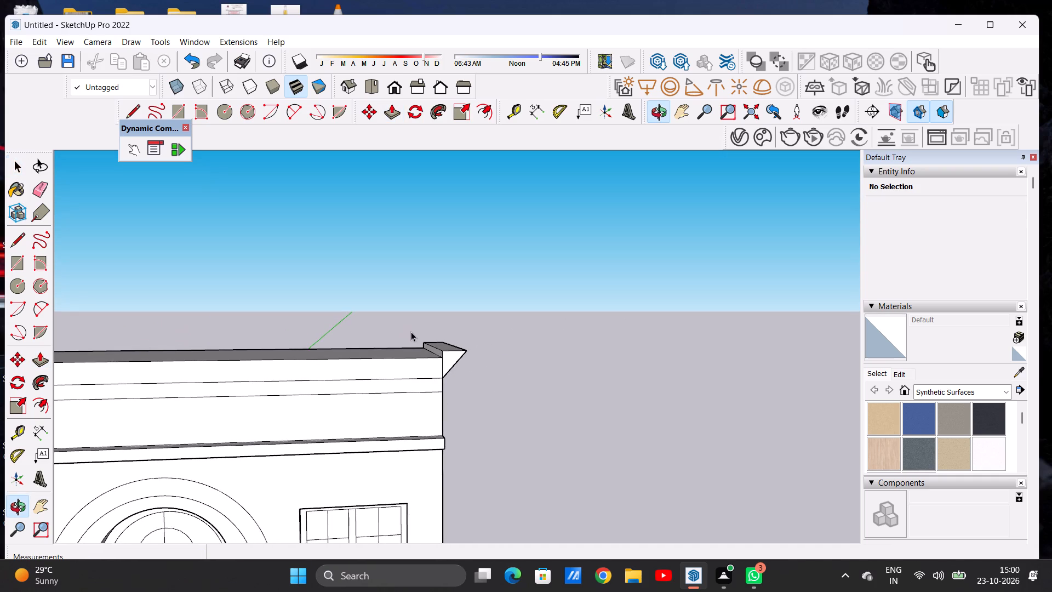
Undo the roof slab extrusion and both side cornice extrusions, back to the flat triangular profiles.
scroll(438, 366, "up", 4)
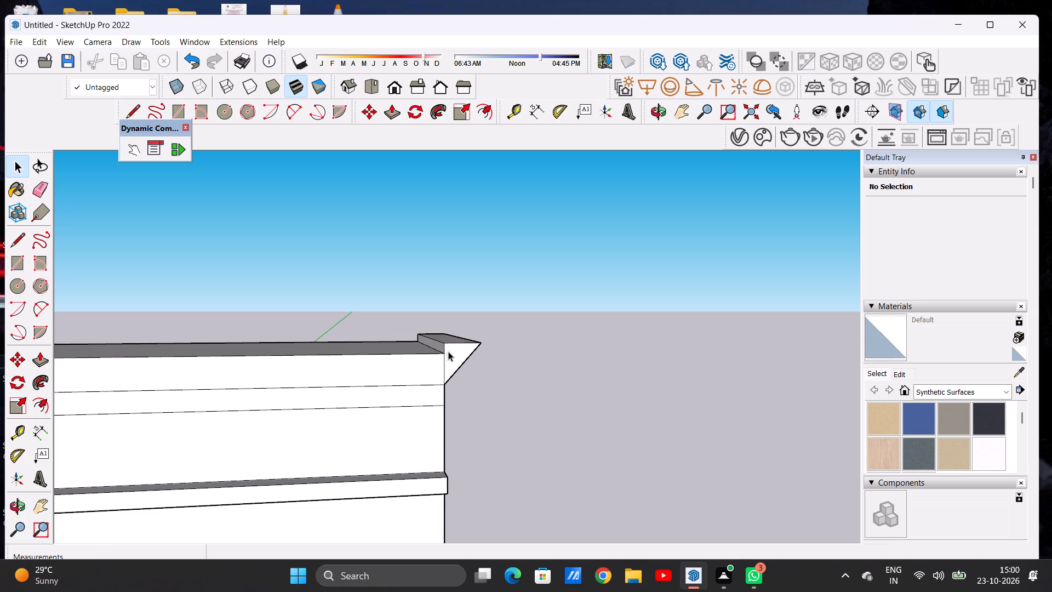
key("ctrl+z")
key("ctrl+z")
key("ctrl+z")
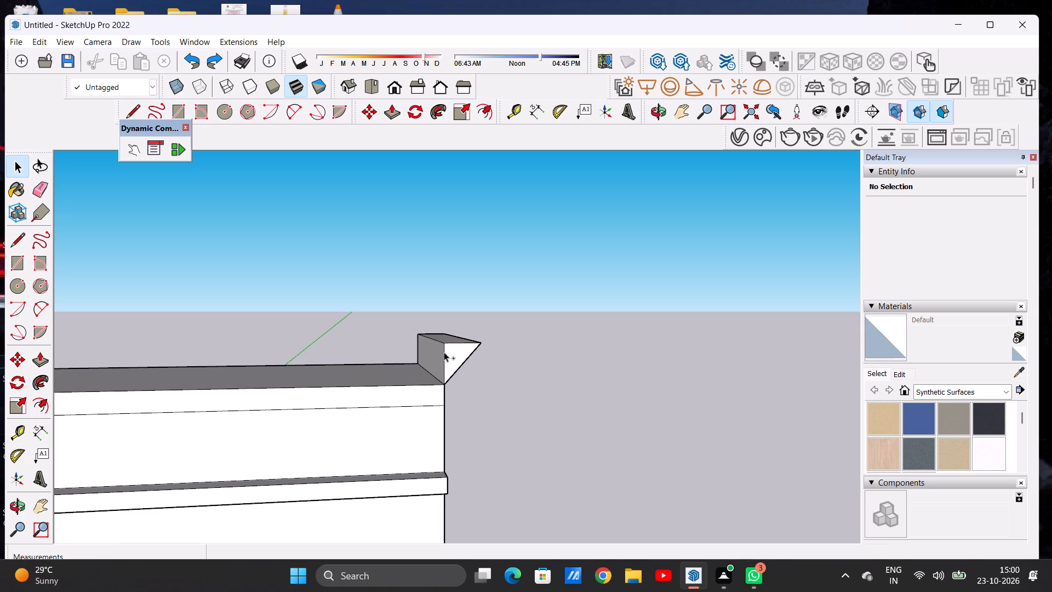
key("ctrl+z")
key("ctrl+z")
Draw a horizontal line about 1' 5 7/8" long across the right triangular profile and erase the edges above it.
key("l")
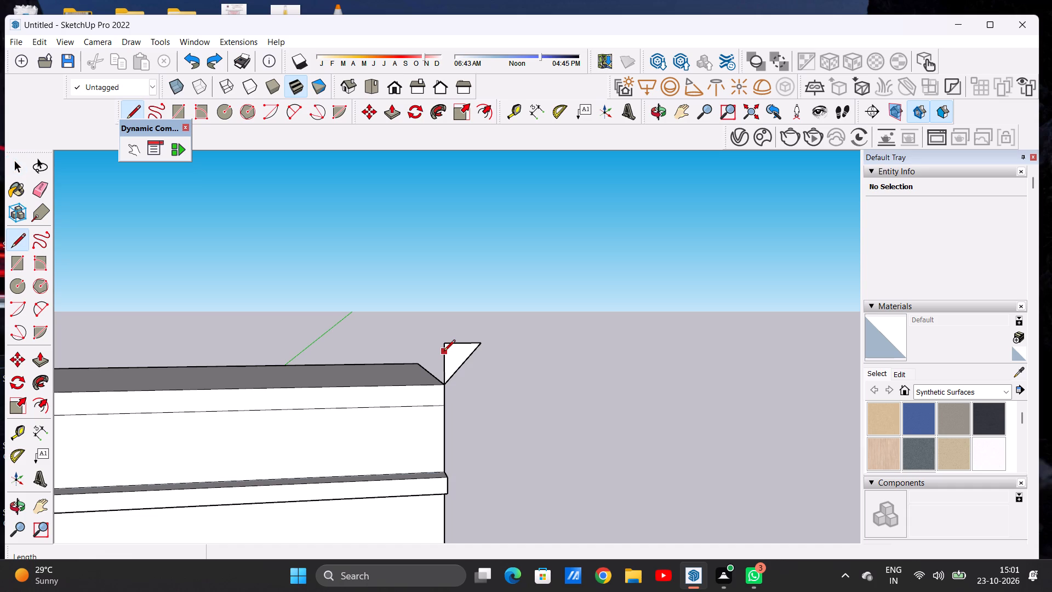
left_click(444, 352)
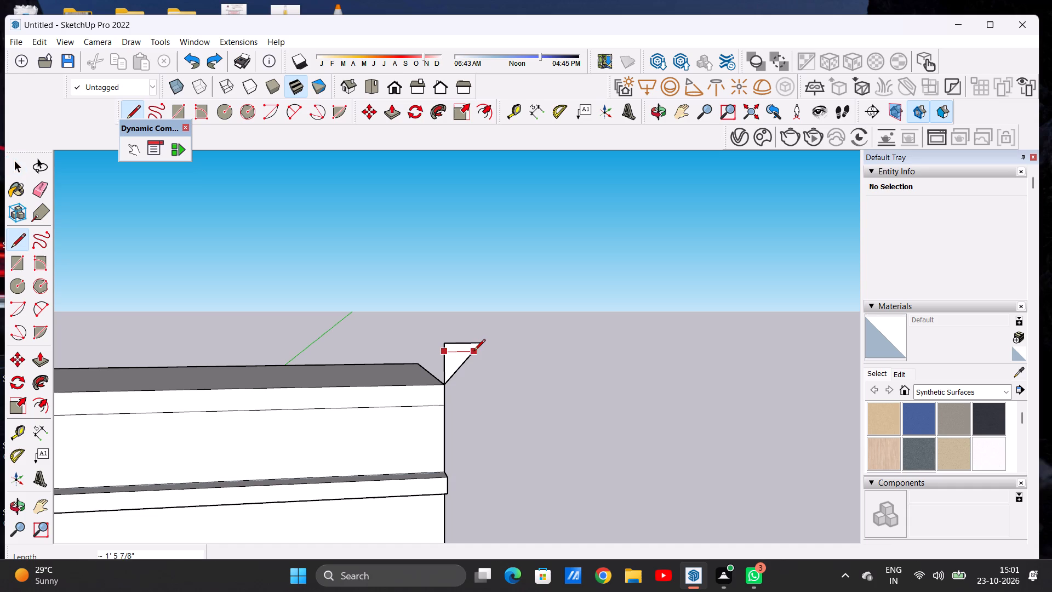
left_click(474, 351)
key("space")
type("E")
left_click_drag(473, 345, 482, 349)
left_click(472, 342)
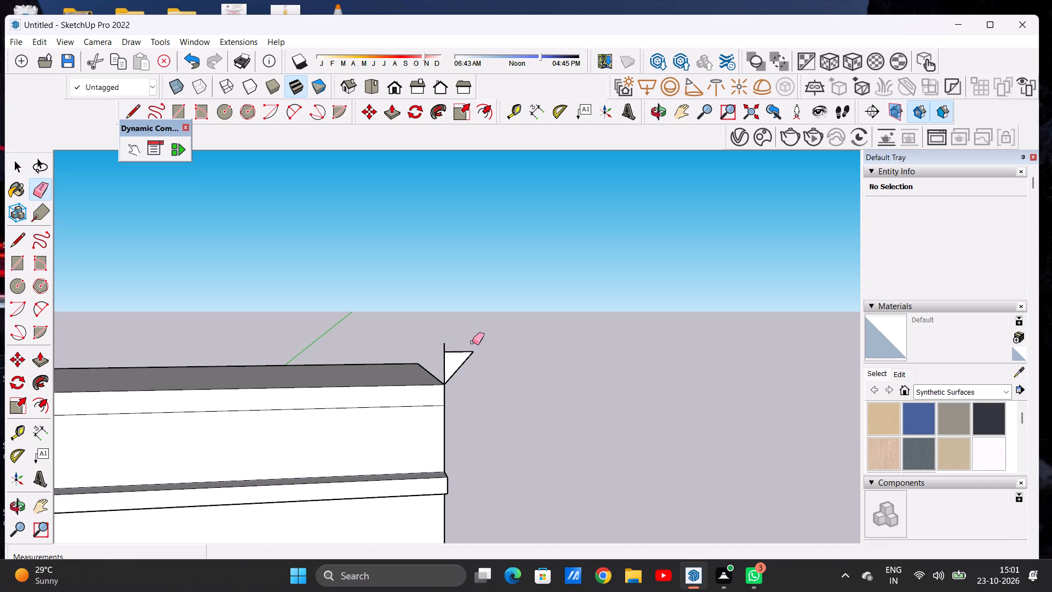
scroll(446, 352, "up", 7)
left_click(442, 342)
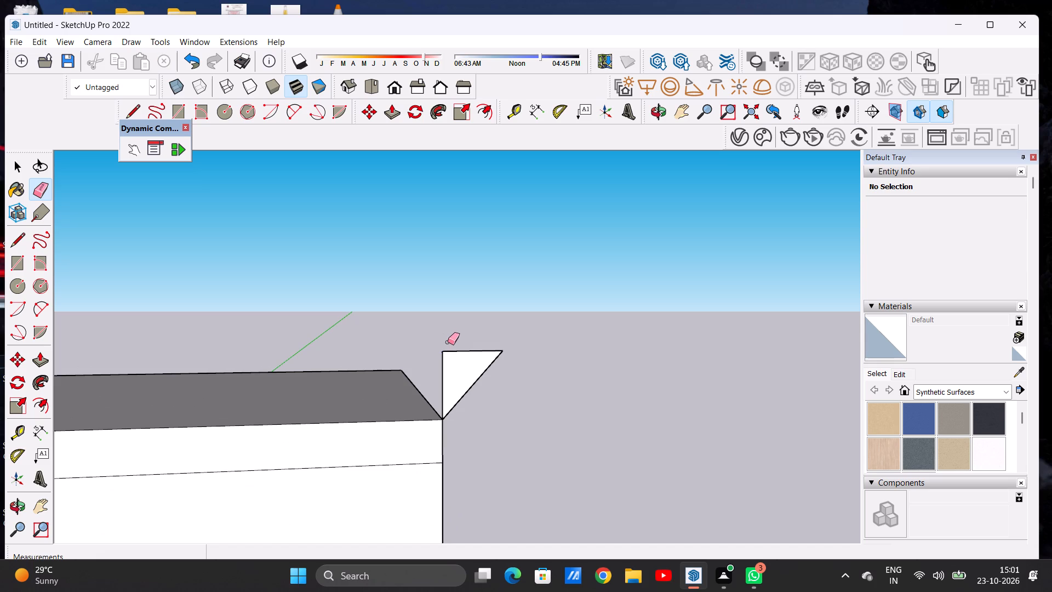
key("space")
Push/Pull the trimmed right triangular profile along the building's side edge to the roof's rear corner.
scroll(444, 342, "down", 20)
scroll(444, 342, "down", 4)
middle_click_drag(437, 368, 330, 371)
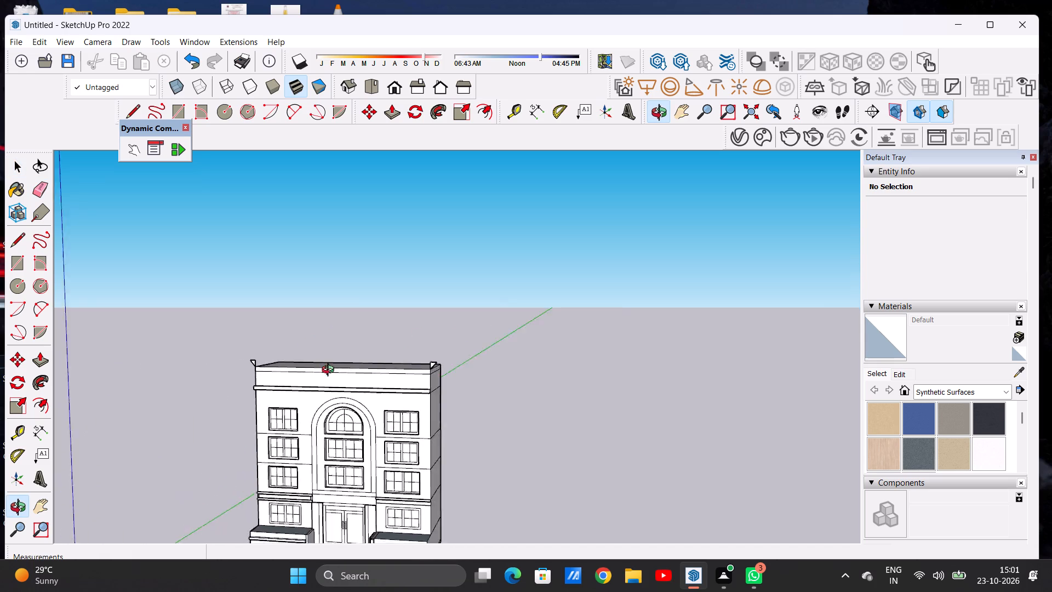
middle_click_drag(330, 371, 135, 361)
scroll(471, 370, "up", 7)
middle_click_drag(471, 358, 288, 408)
scroll(308, 392, "up", 4)
scroll(308, 392, "down", 1)
key("p")
scroll(350, 372, "up", 8)
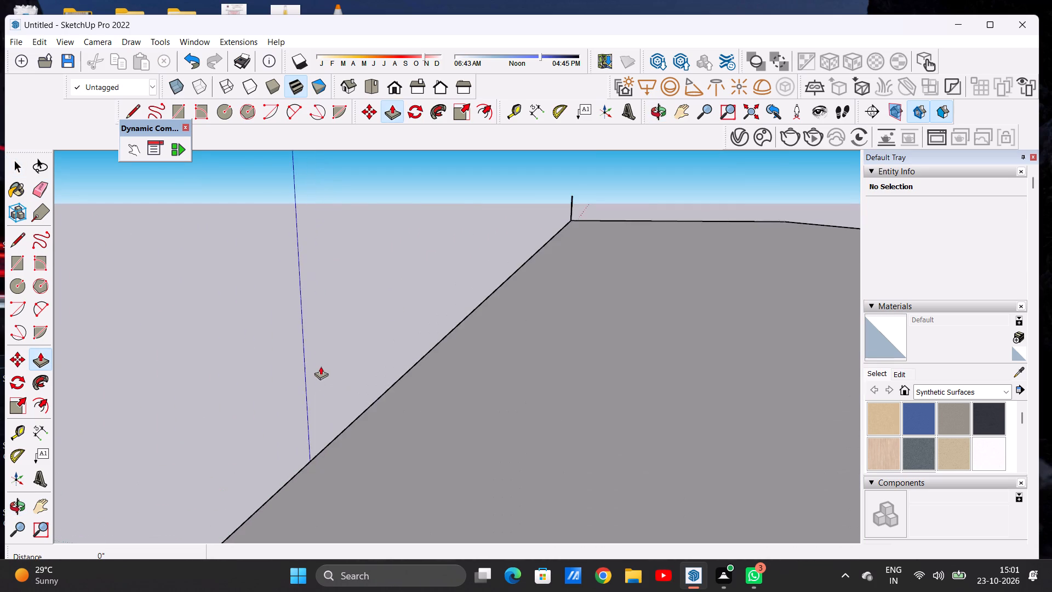
scroll(341, 362, "down", 5)
scroll(300, 364, "up", 6)
scroll(327, 352, "down", 5)
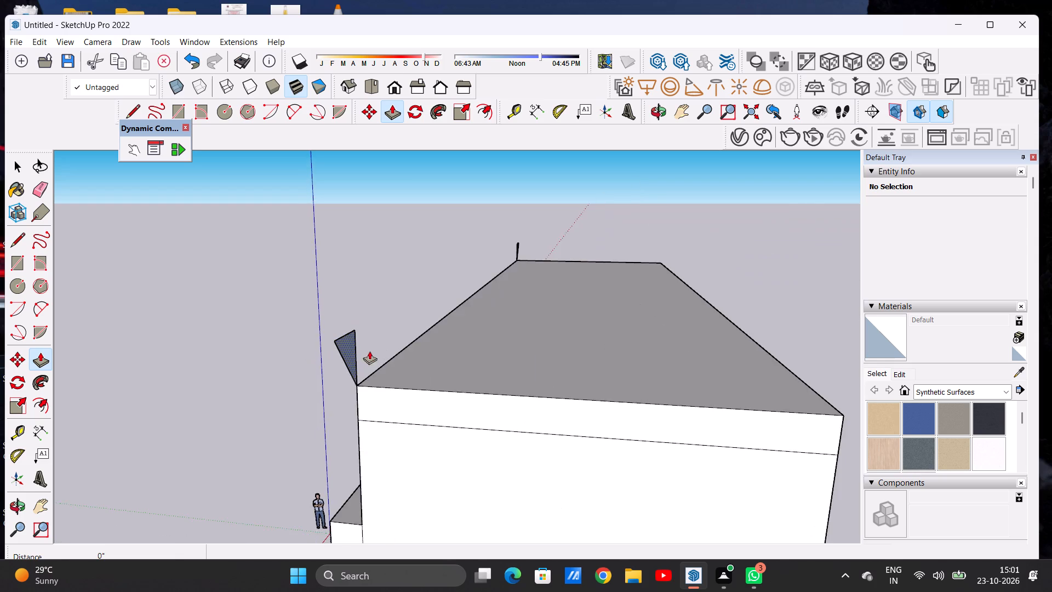
middle_click_drag(373, 350, 327, 350)
scroll(224, 340, "up", 5)
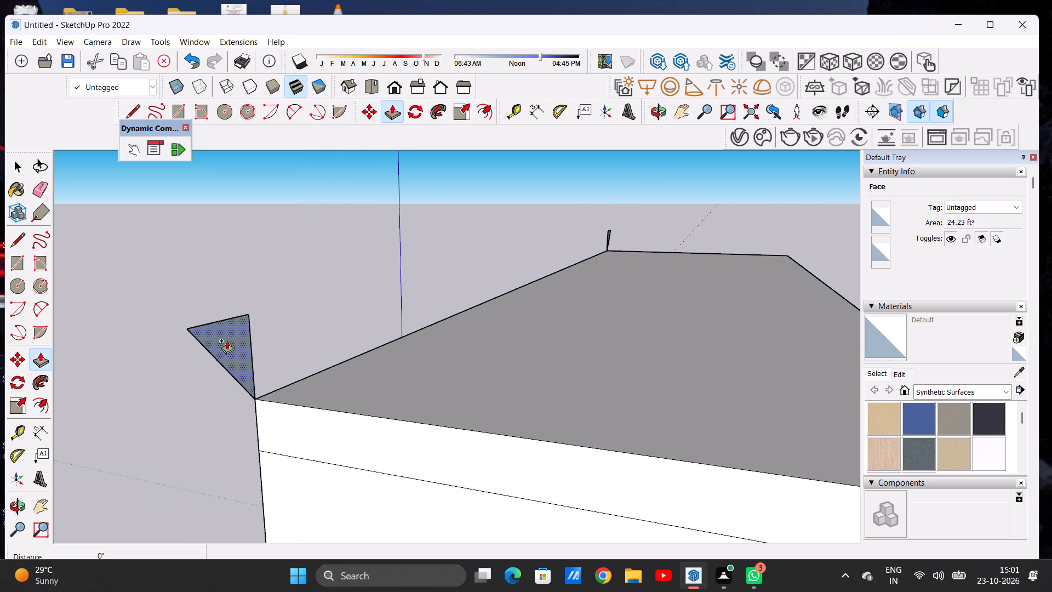
left_click(227, 340)
scroll(365, 346, "down", 9)
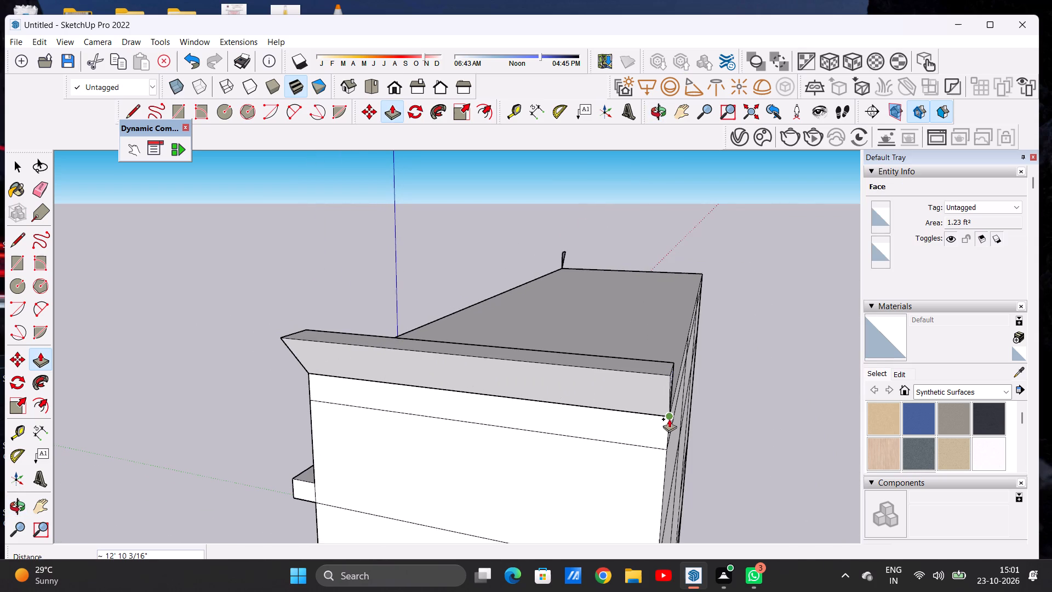
left_click(669, 418)
Push/Pull the left triangular profile along the building's side edge to the roof's rear corner.
scroll(569, 413, "down", 13)
scroll(581, 337, "up", 6)
middle_click_drag(587, 322, 578, 321)
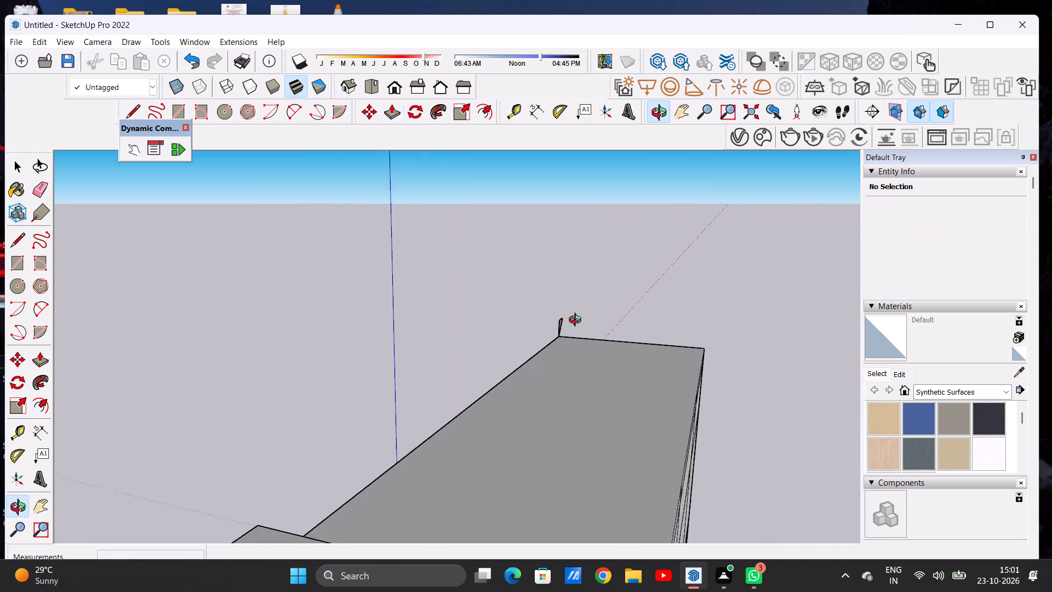
middle_click_drag(578, 321, 195, 343)
scroll(426, 340, "down", 7)
scroll(509, 362, "up", 6)
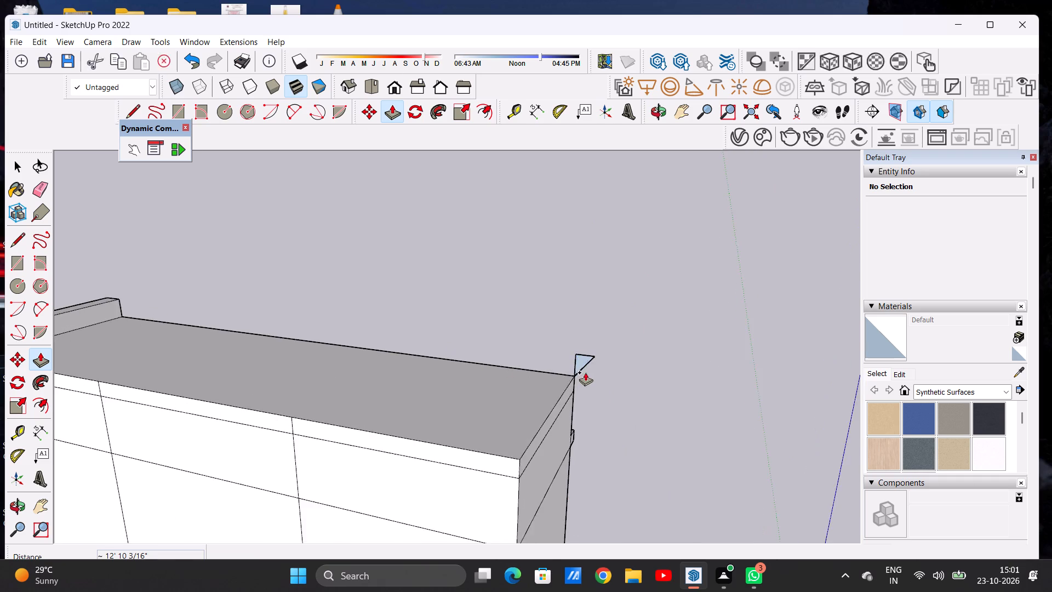
scroll(587, 369, "up", 10)
left_click(575, 357)
scroll(565, 372, "down", 12)
scroll(571, 357, "up", 1)
scroll(571, 357, "down", 3)
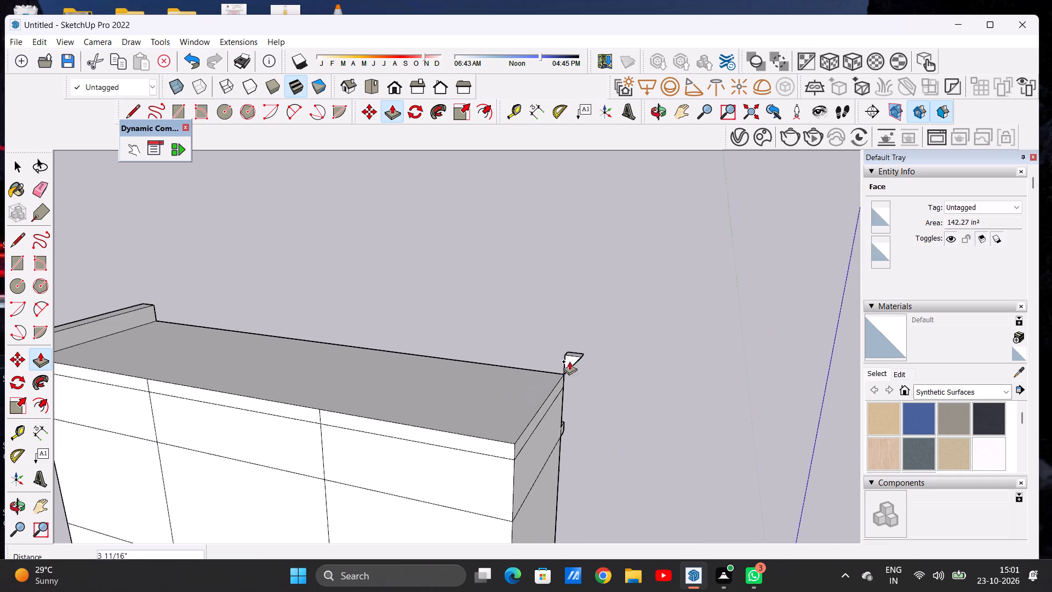
scroll(525, 443, "up", 6)
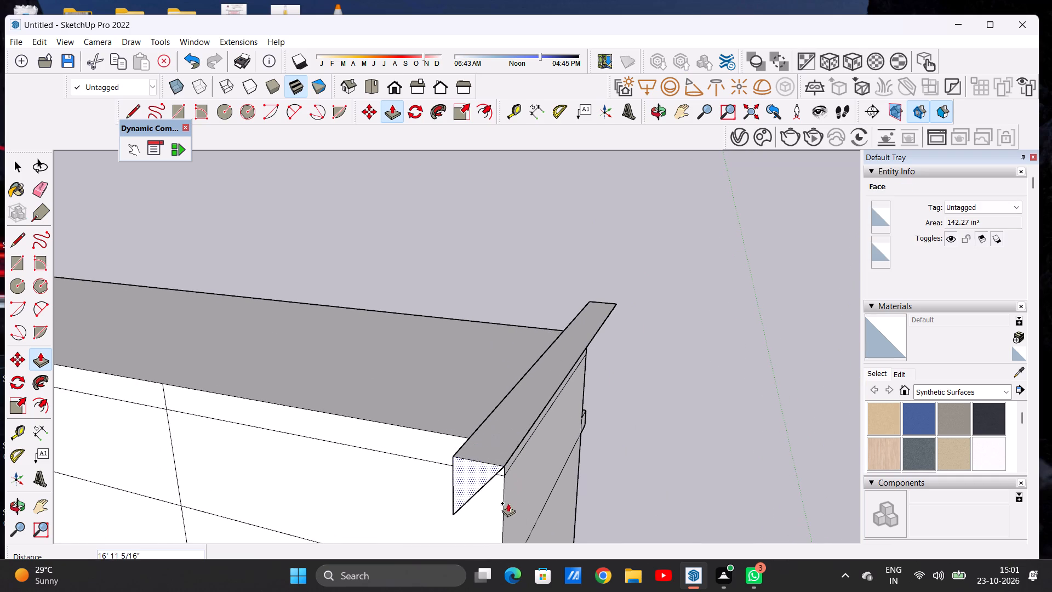
middle_click_drag(523, 440, 429, 362)
scroll(438, 377, "down", 6)
scroll(354, 316, "up", 8)
scroll(361, 309, "down", 1)
scroll(361, 309, "up", 4)
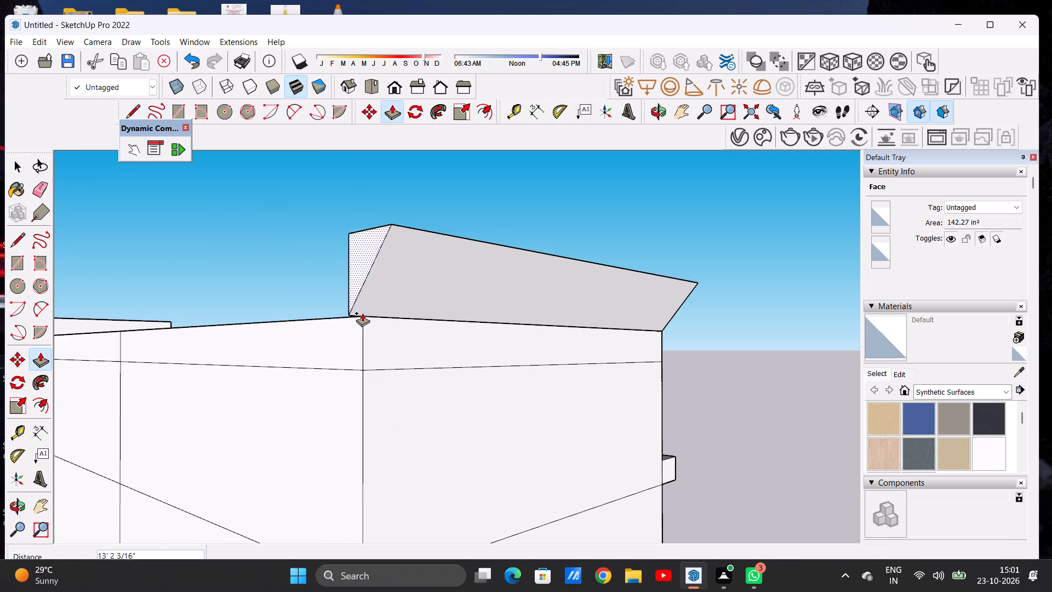
left_click(364, 317)
key("space")
Push/Pull the left cornice's inner vertical face about 41' 9 3/4" across the roof to meet the right cornice.
scroll(442, 378, "down", 5)
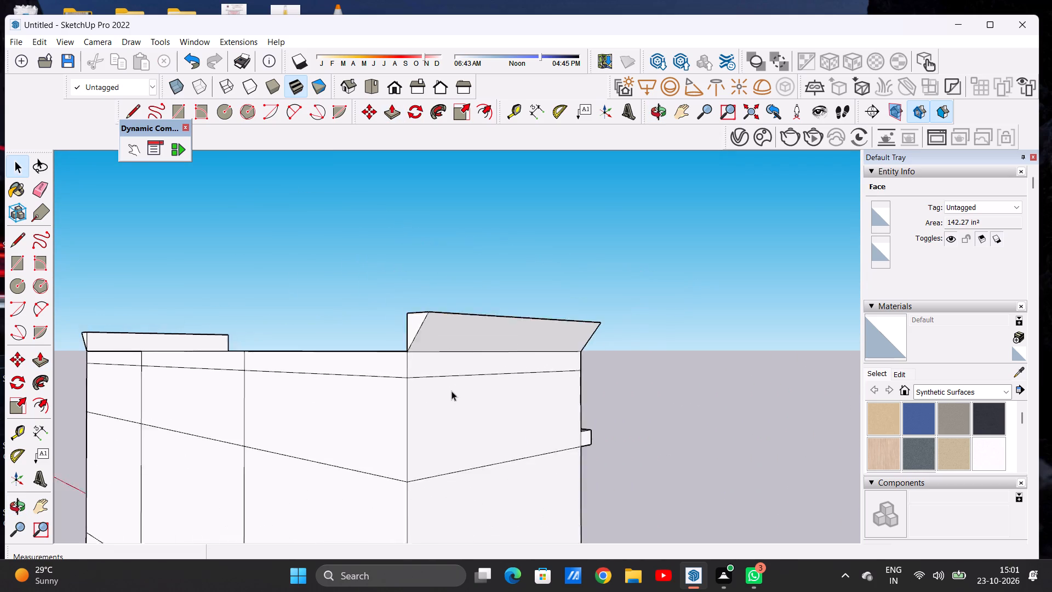
scroll(451, 391, "down", 17)
middle_click_drag(521, 385, 166, 395)
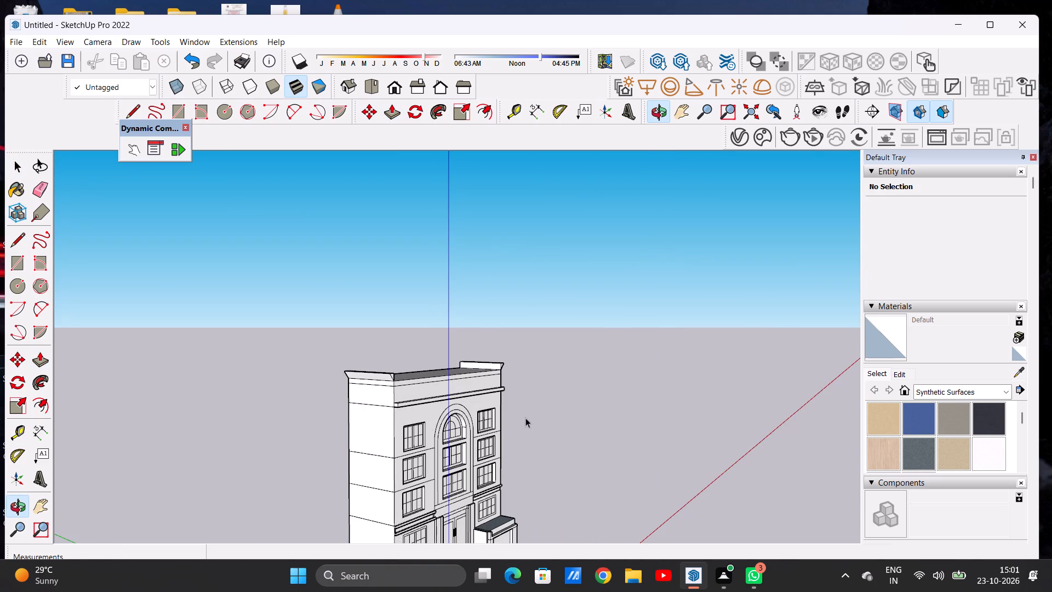
middle_click_drag(523, 418, 260, 441)
scroll(384, 358, "up", 7)
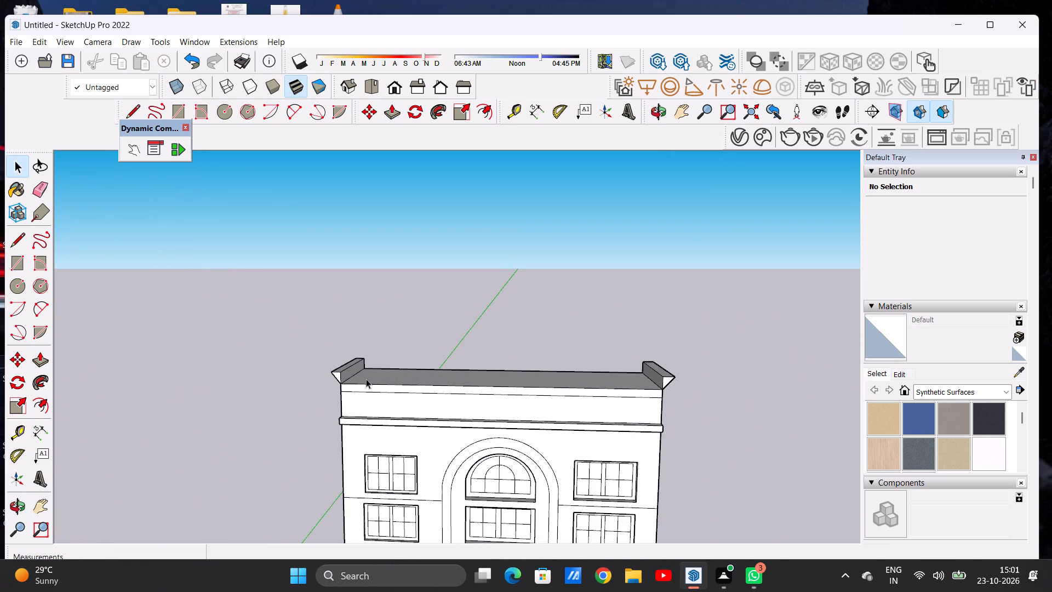
scroll(366, 379, "up", 8)
scroll(341, 378, "down", 1)
key("p")
scroll(327, 366, "up", 5)
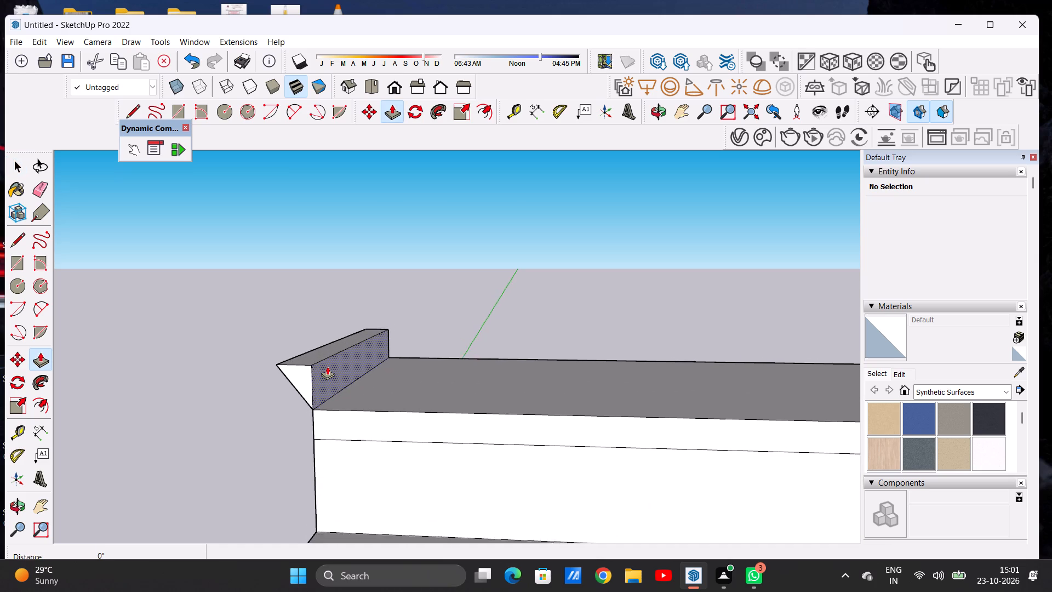
scroll(327, 366, "up", 1)
left_click(324, 362)
left_click(328, 378)
scroll(424, 381, "down", 3)
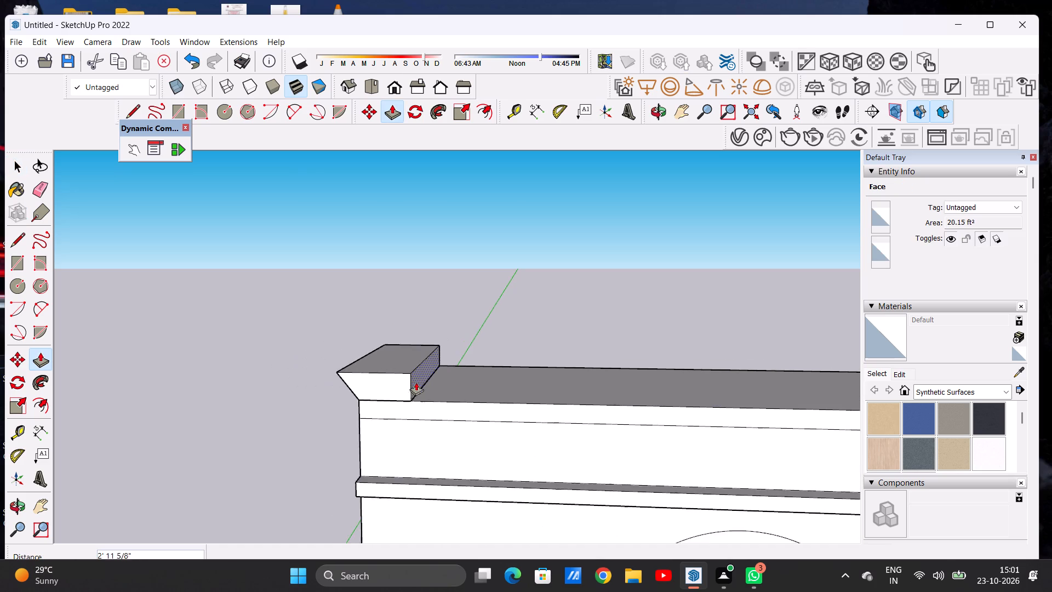
scroll(416, 382, "down", 20)
scroll(416, 382, "down", 1)
scroll(539, 366, "up", 13)
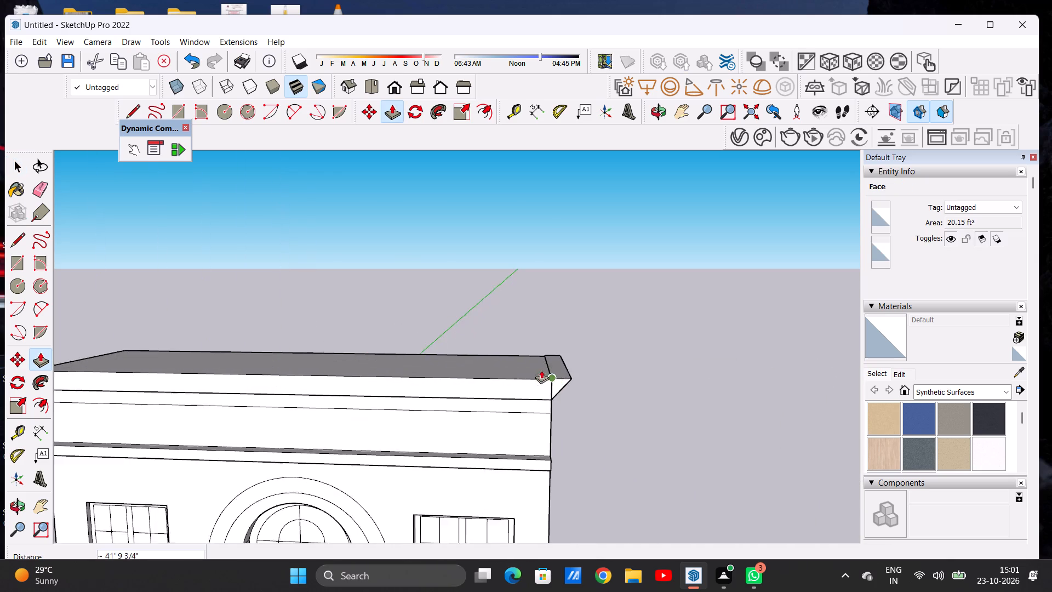
scroll(541, 370, "up", 7)
left_click(562, 387)
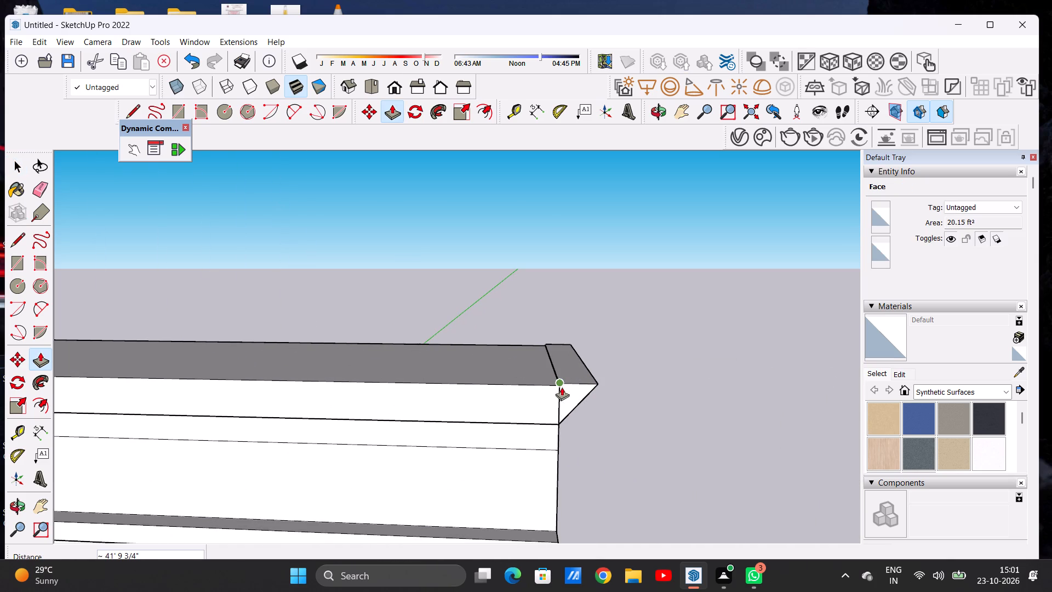
key("space")
Draw a horizontal line across the right cornice's front triangle from the roof slab's top corner to the sloping edge.
middle_click_drag(569, 412, 593, 392)
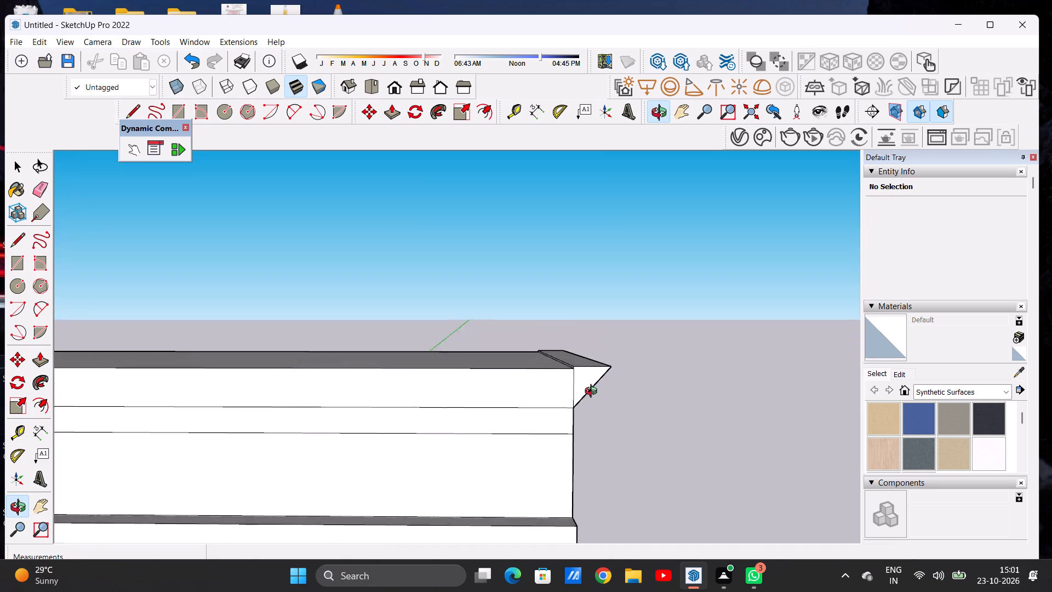
middle_click_drag(593, 392, 651, 389)
scroll(610, 354, "up", 12)
middle_click_drag(619, 395, 593, 395)
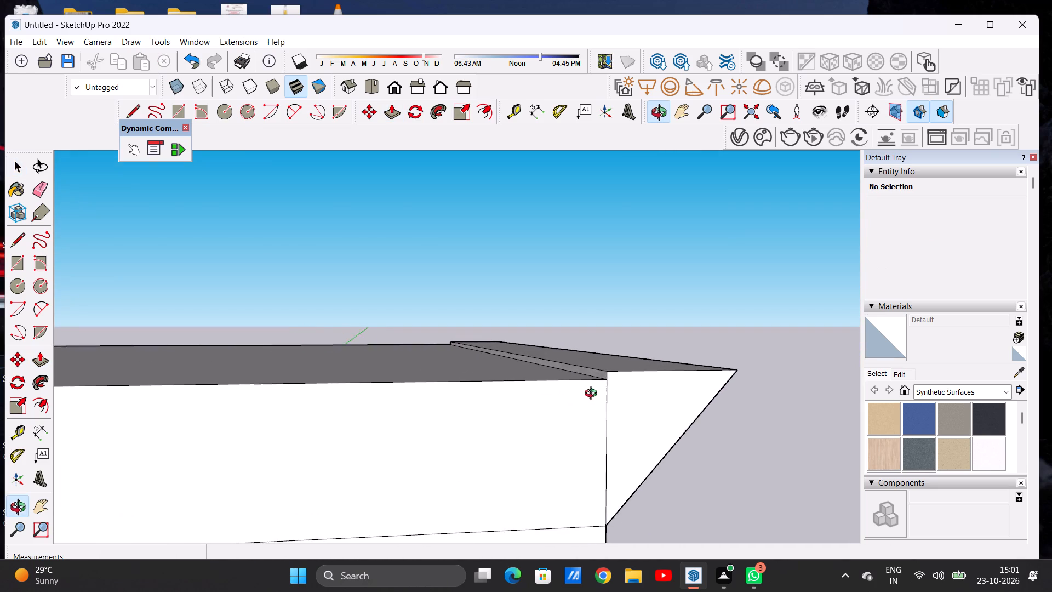
middle_click_drag(593, 395, 567, 399)
scroll(596, 399, "up", 1)
key("l")
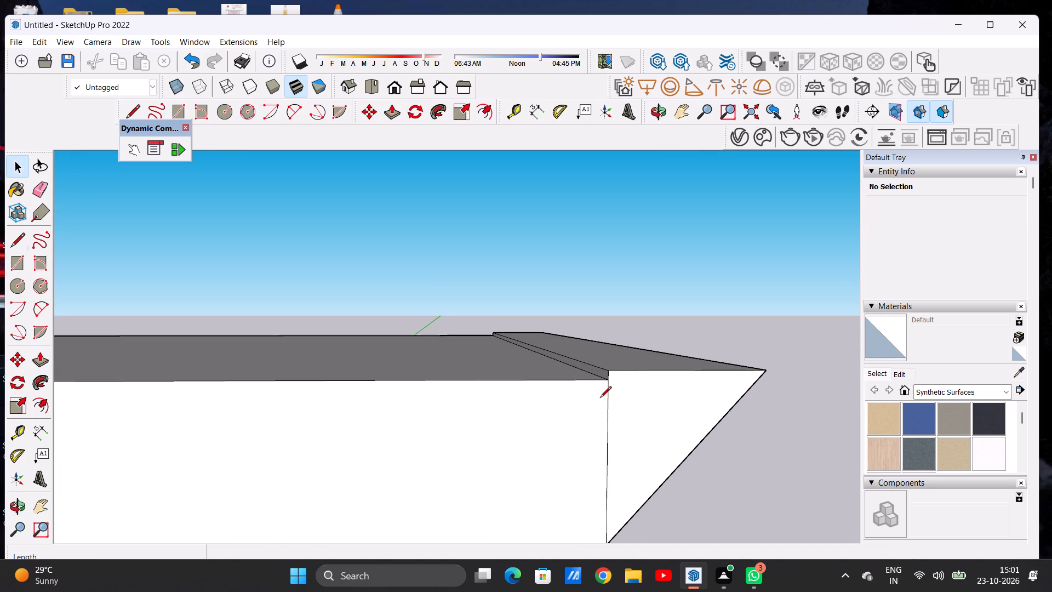
left_click(609, 385)
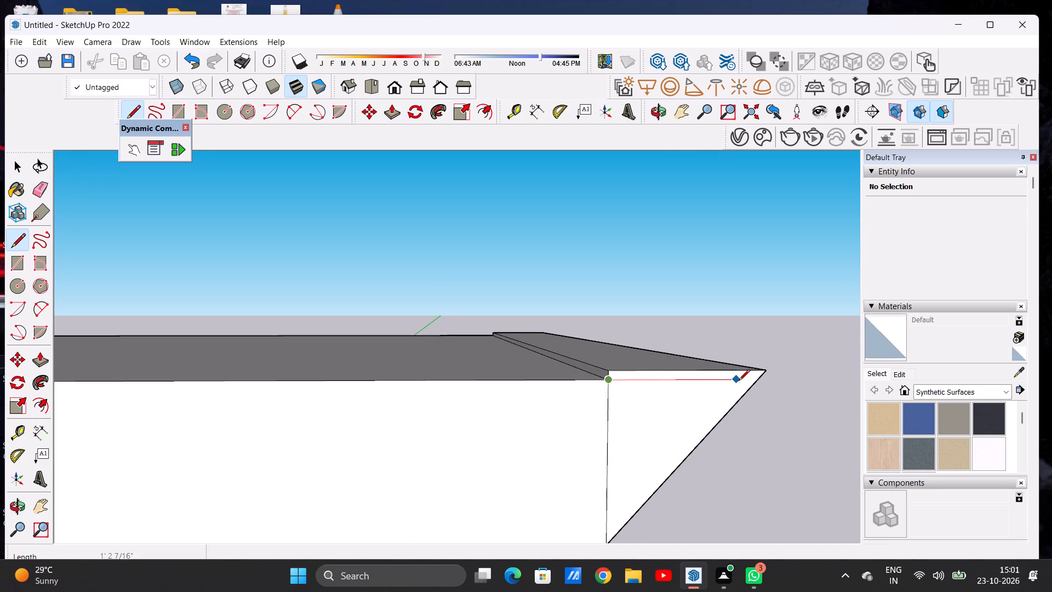
left_click(758, 380)
key("space")
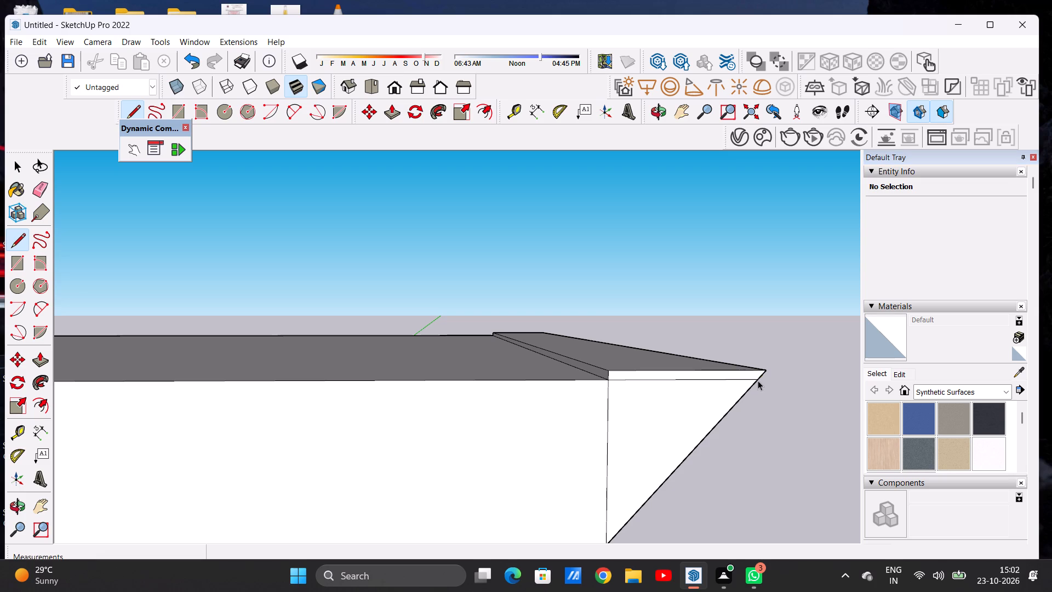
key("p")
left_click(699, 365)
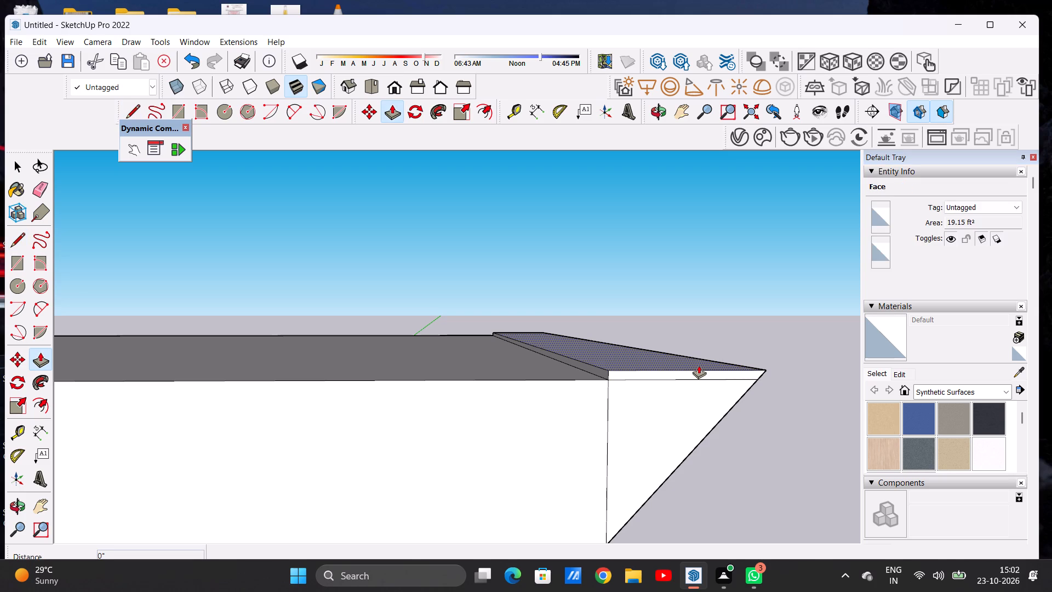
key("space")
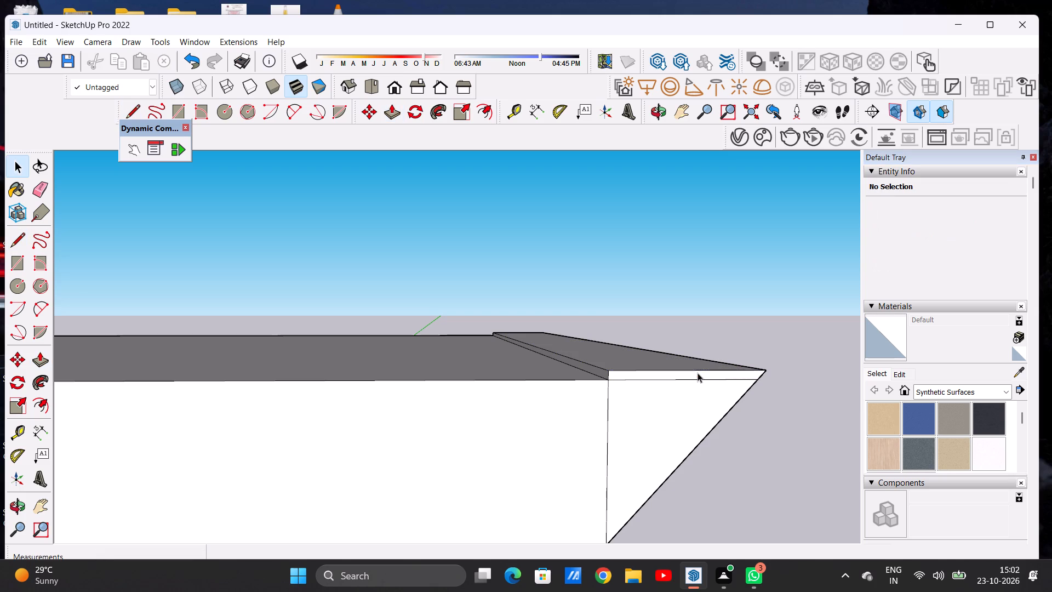
Erase the right cornice's front top edge and the short outer edge above the new horizontal line.
key("e")
left_click(704, 373)
left_click(707, 373)
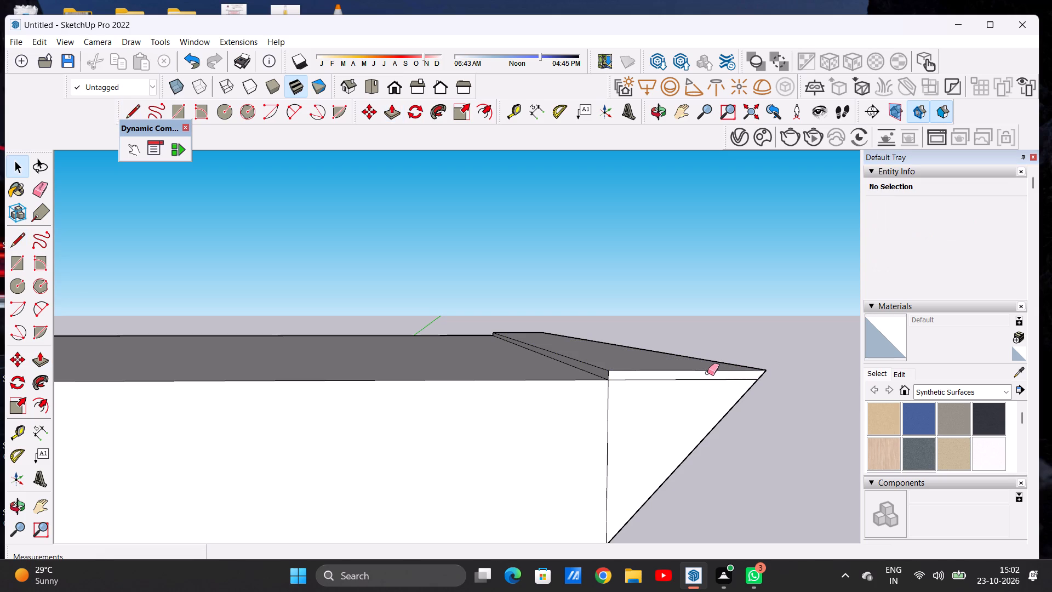
left_click(713, 368)
left_click(764, 369)
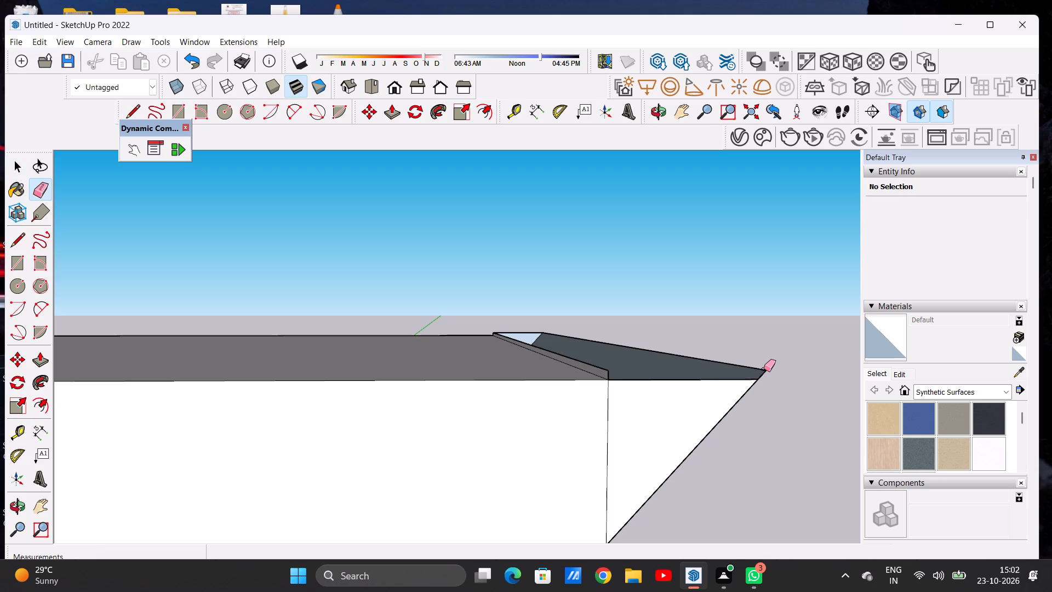
scroll(611, 389, "down", 4)
middle_click_drag(661, 381, 536, 421)
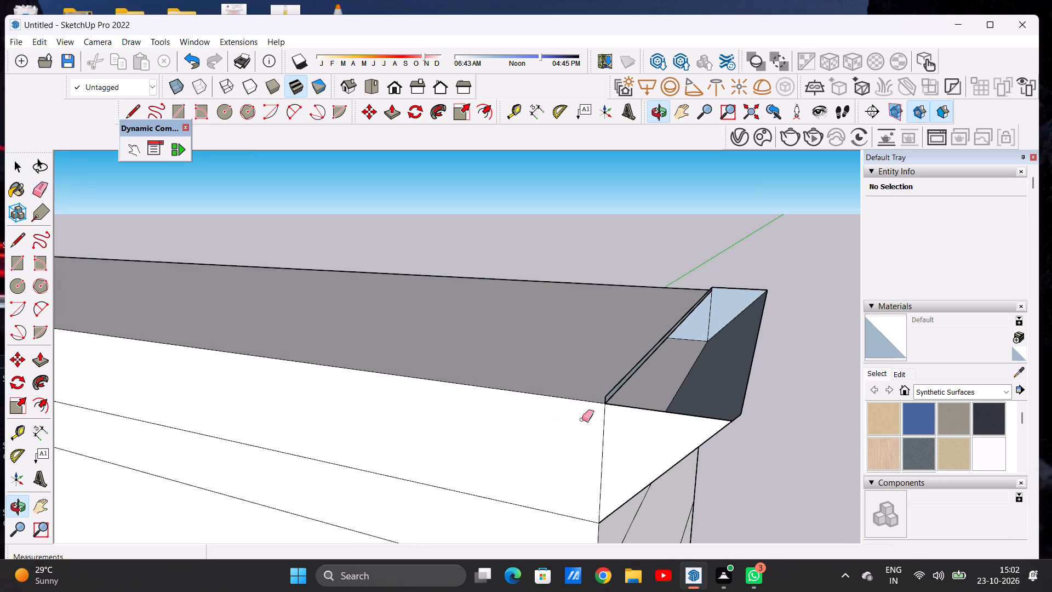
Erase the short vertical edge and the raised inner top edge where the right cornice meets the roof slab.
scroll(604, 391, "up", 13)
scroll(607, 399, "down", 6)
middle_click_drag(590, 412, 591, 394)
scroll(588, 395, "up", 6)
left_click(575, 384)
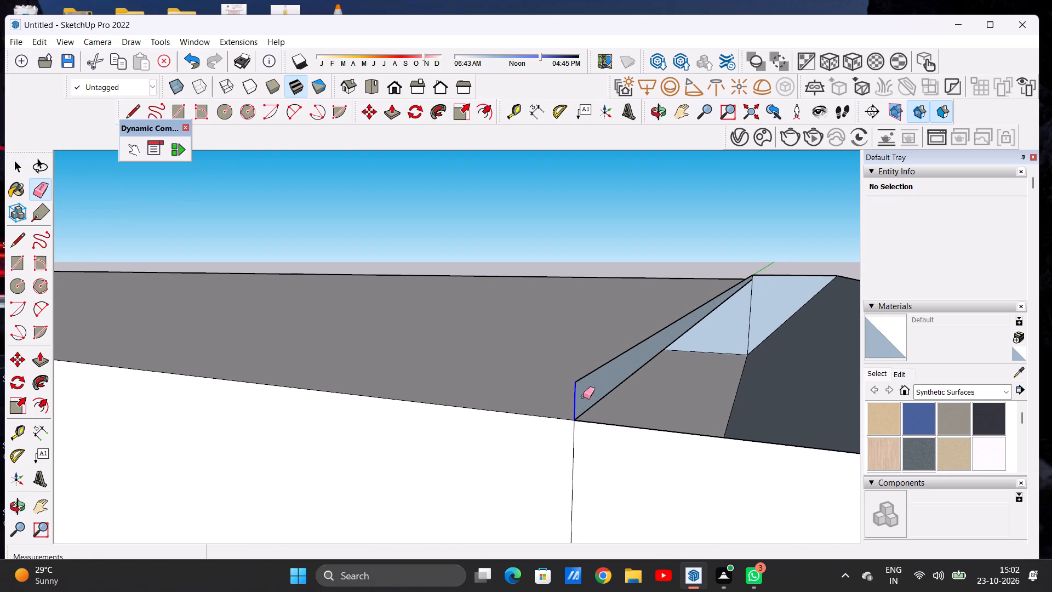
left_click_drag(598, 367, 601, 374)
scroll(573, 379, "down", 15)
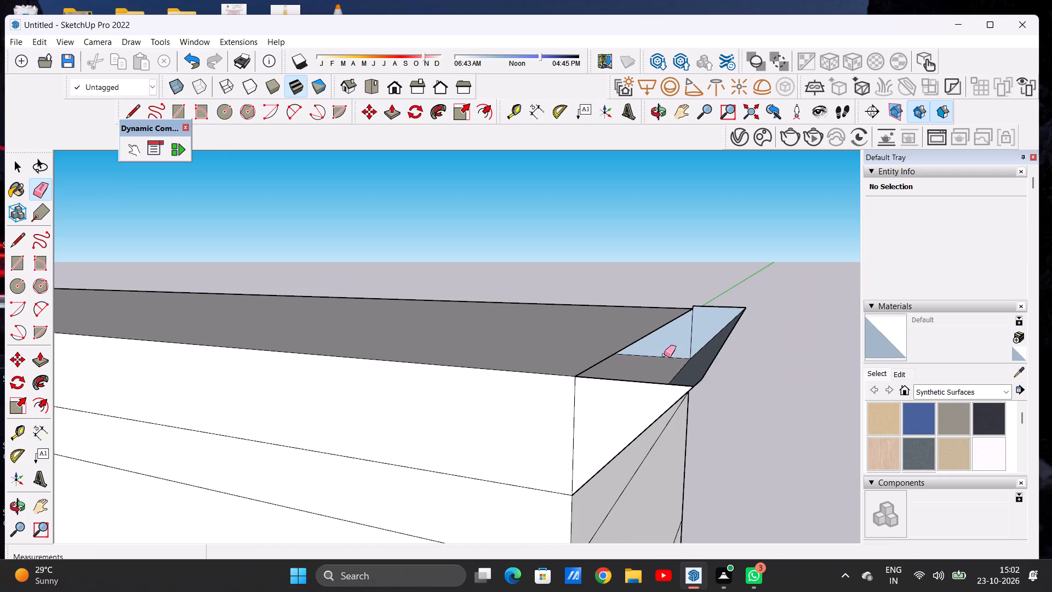
Undo the erased edges and the horizontal line on the right cornice's front triangle.
middle_click_drag(644, 375, 532, 386)
key("ctrl+z")
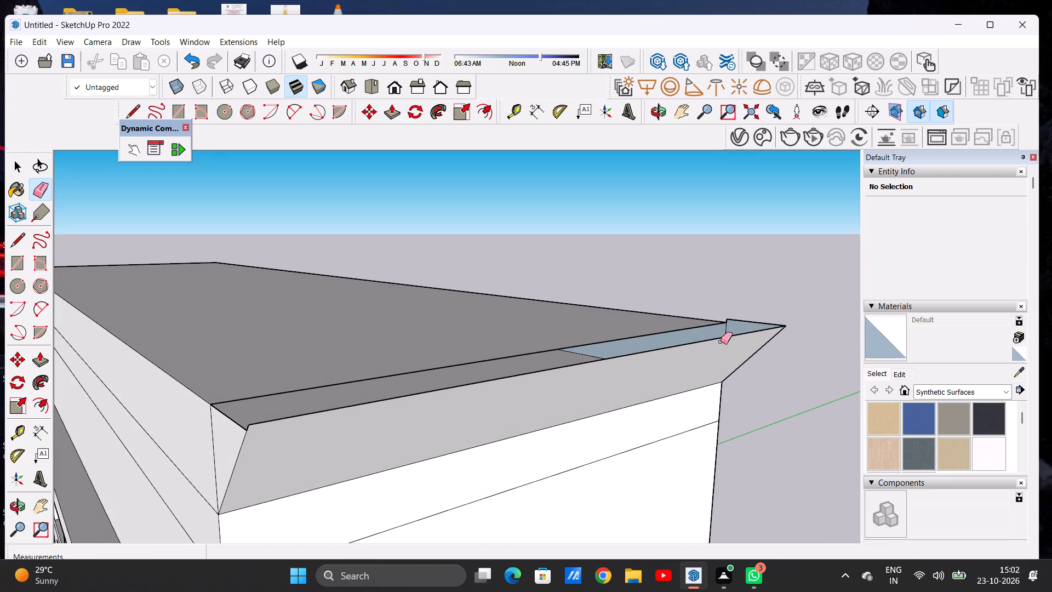
key("ctrl+z")
key("ctrl+z")
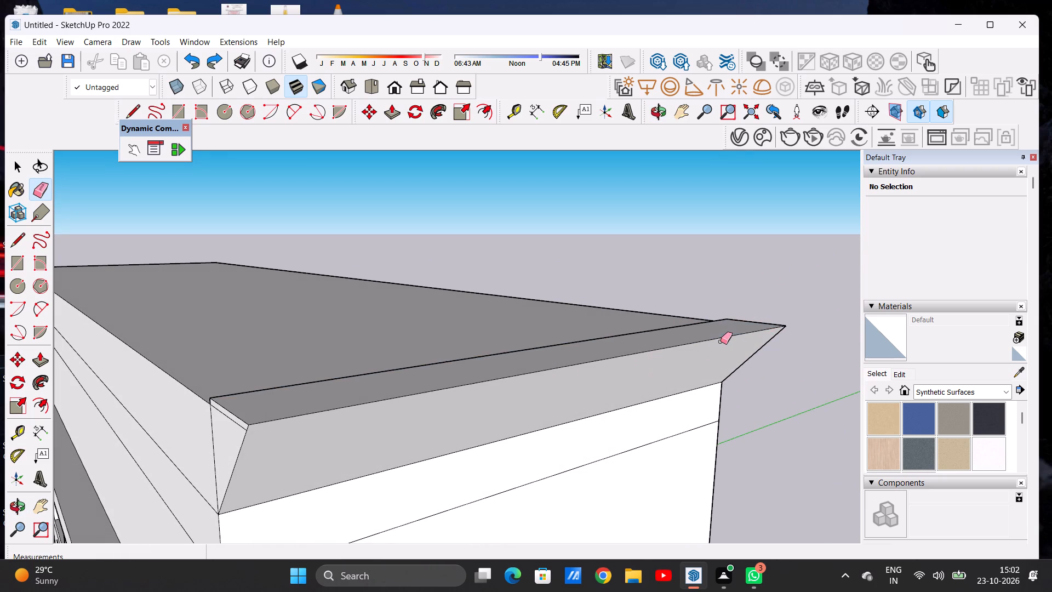
key("space")
scroll(627, 340, "down", 15)
middle_click_drag(478, 344, 618, 338)
scroll(668, 321, "up", 2)
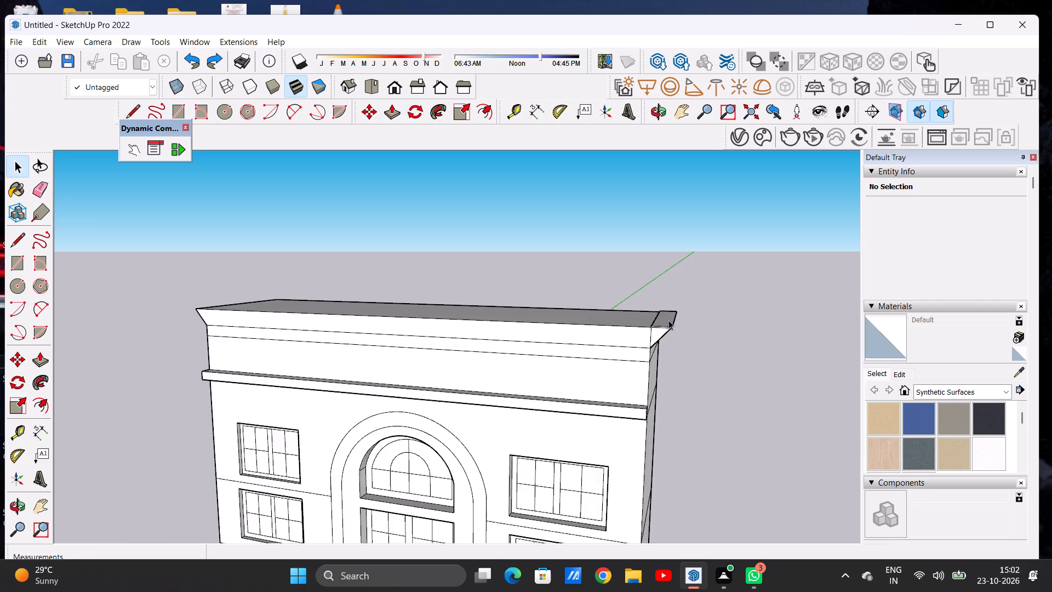
scroll(668, 320, "up", 3)
scroll(668, 319, "down", 1)
scroll(668, 319, "up", 12)
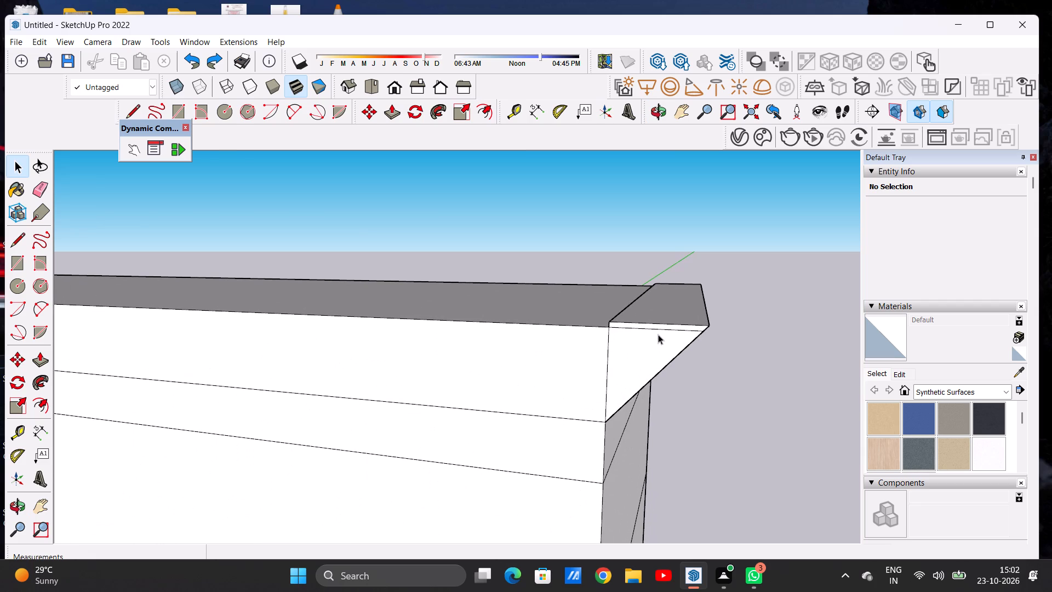
key("ctrl+z")
Examine how the right cornice's top lines up with the roof slab at the building's front corner.
scroll(653, 348, "down", 15)
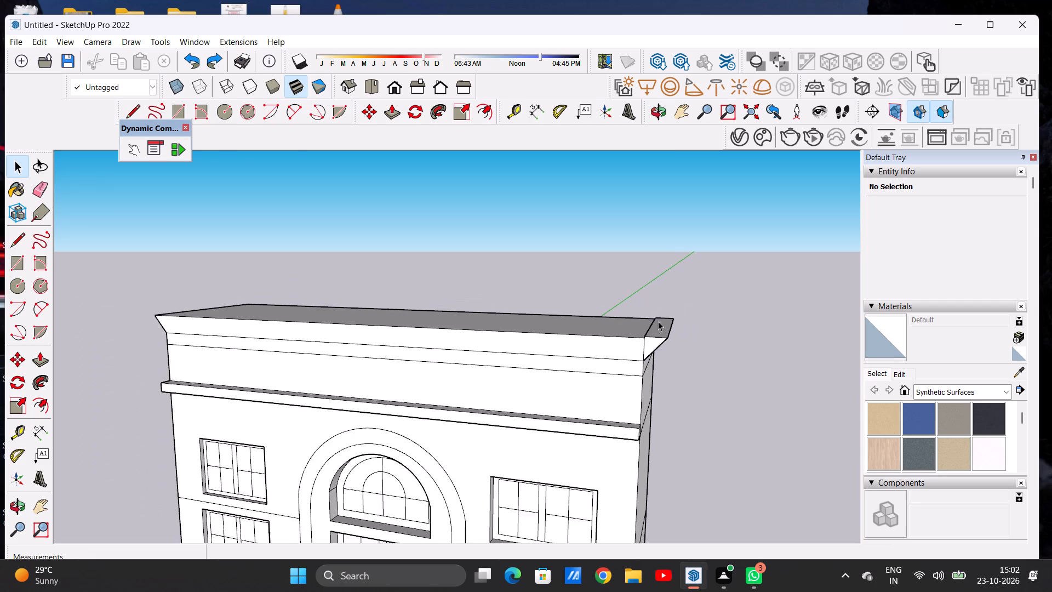
scroll(658, 321, "down", 13)
middle_click_drag(584, 380, 640, 360)
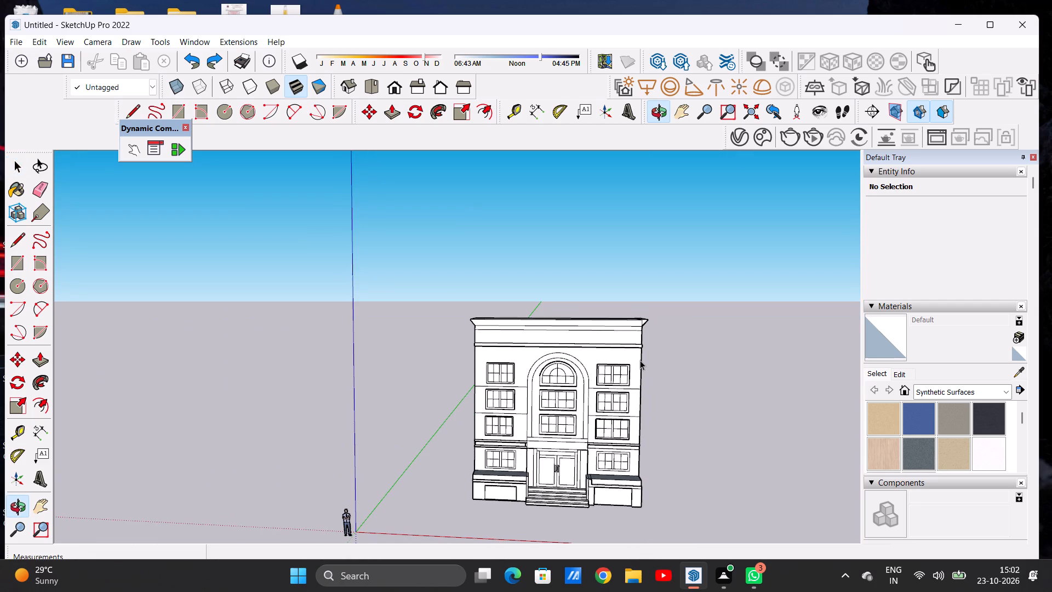
scroll(640, 360, "down", 1)
scroll(645, 321, "up", 16)
scroll(640, 291, "down", 1)
scroll(640, 299, "up", 8)
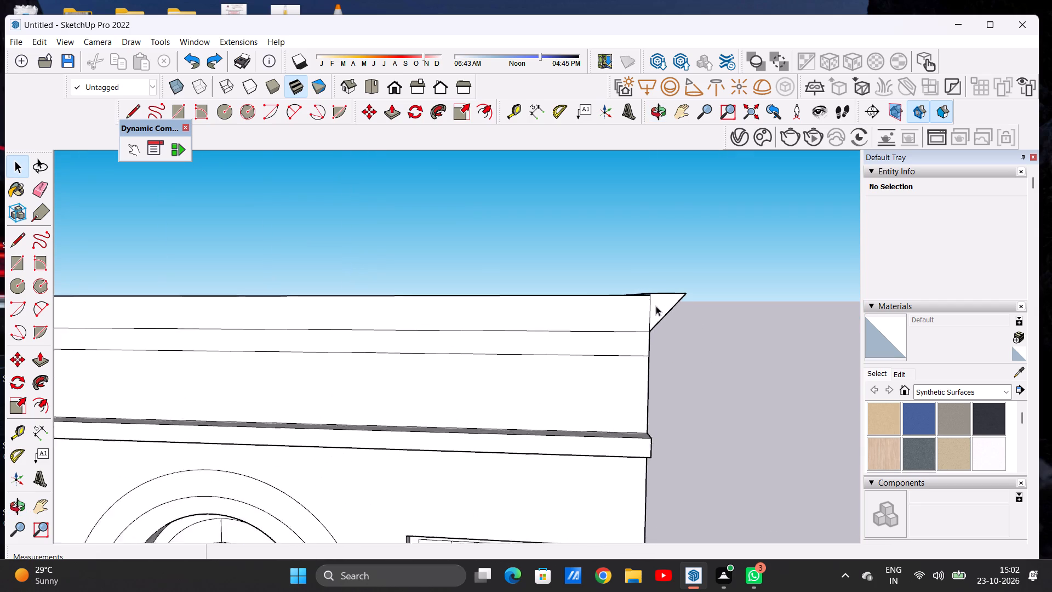
scroll(656, 306, "up", 2)
middle_click_drag(660, 294, 631, 318)
scroll(626, 342, "up", 9)
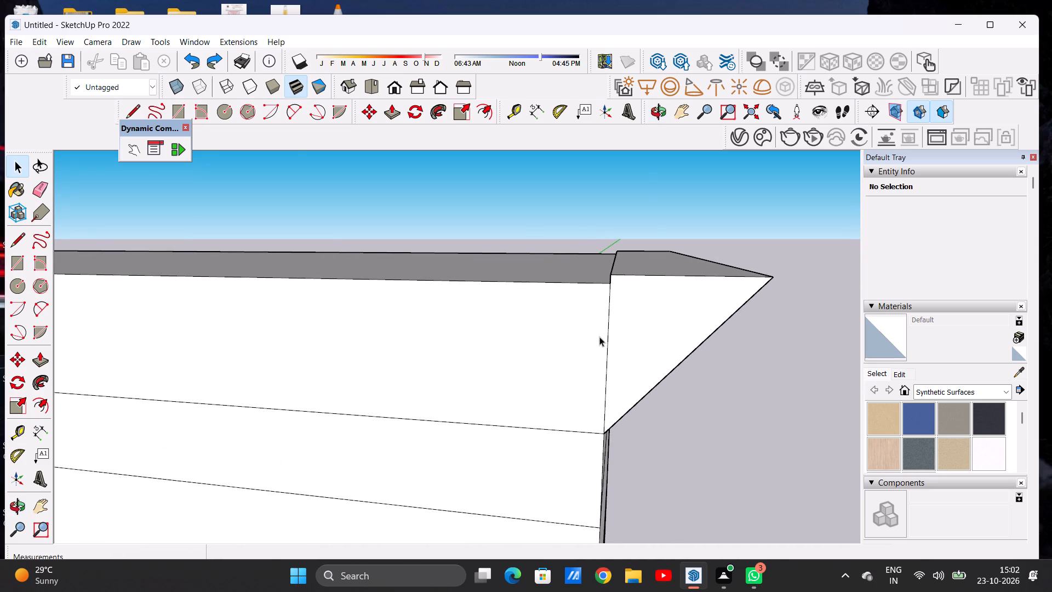
middle_click_drag(598, 337, 667, 351)
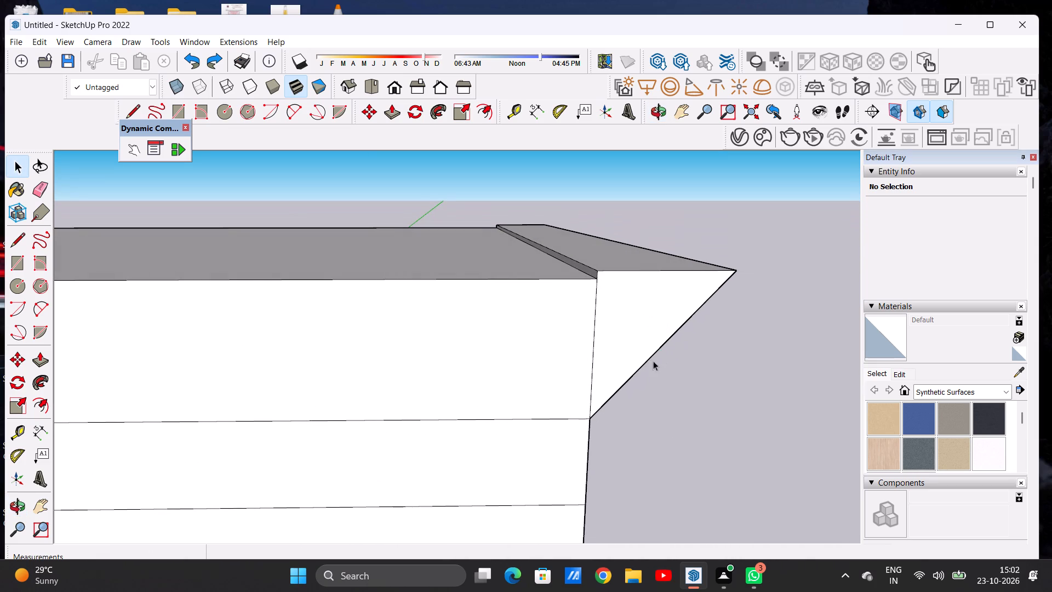
scroll(603, 281, "up", 6)
middle_click_drag(615, 313, 580, 281)
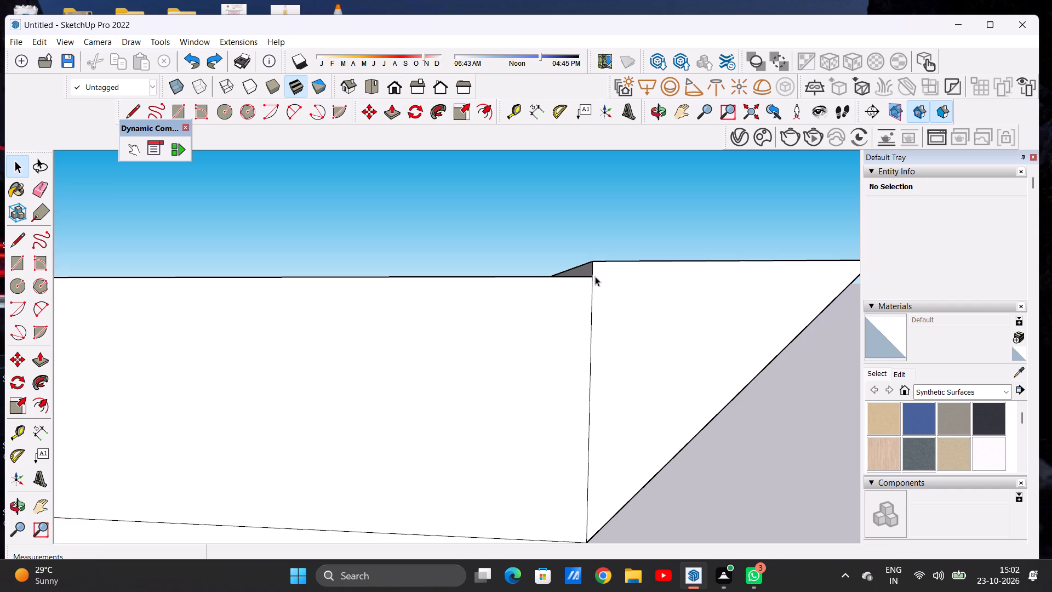
Undo the cornice Push/Pulls back to the flat triangular profile at the right front corner.
key("ctrl+z")
key("ctrl+z")
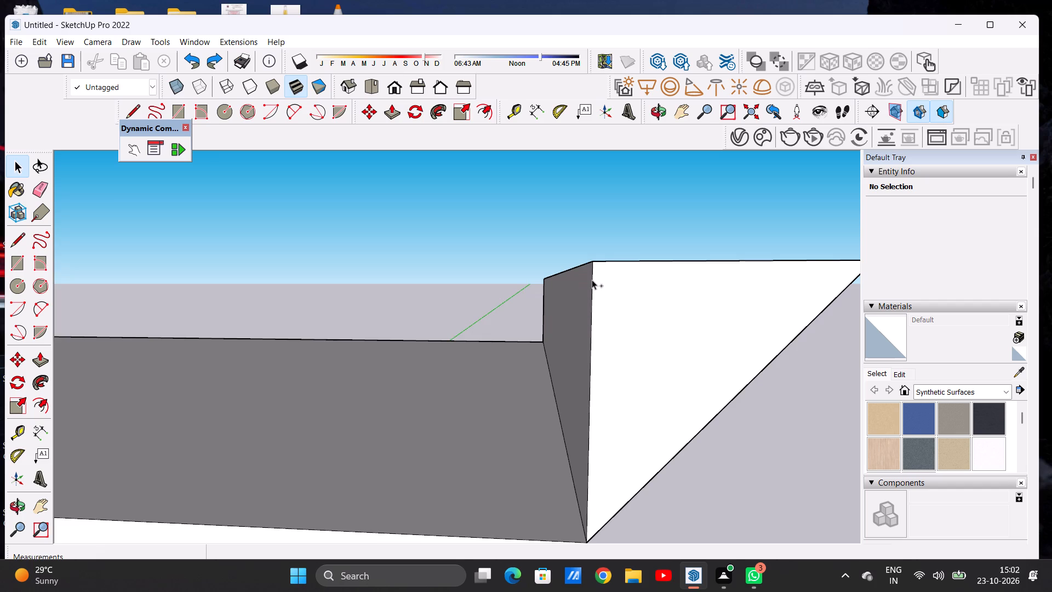
key("ctrl+z")
key("ctrl+z")
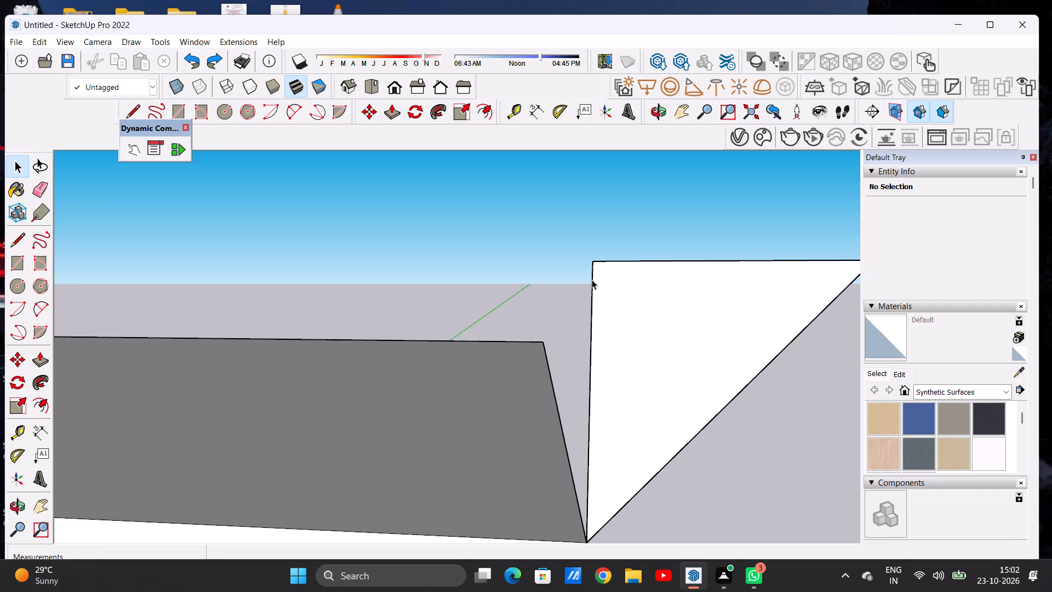
Draw a horizontal line about 1' 4 3/4" long across the right triangular profile, slightly below its top, from the vertical edge to the sloping edge.
key("l")
left_click(592, 280)
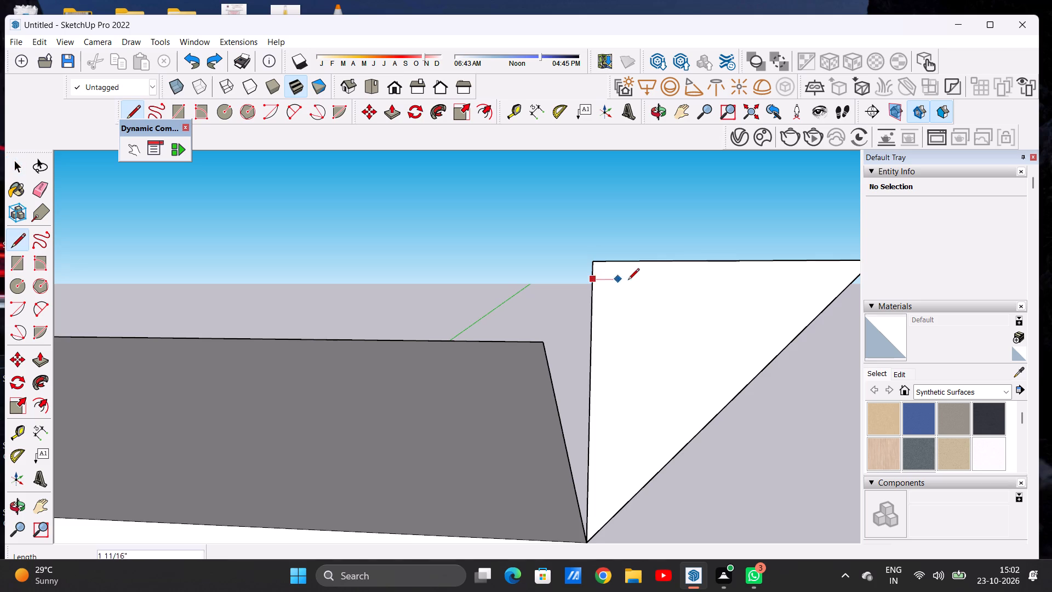
scroll(580, 287, "down", 10)
scroll(599, 288, "up", 11)
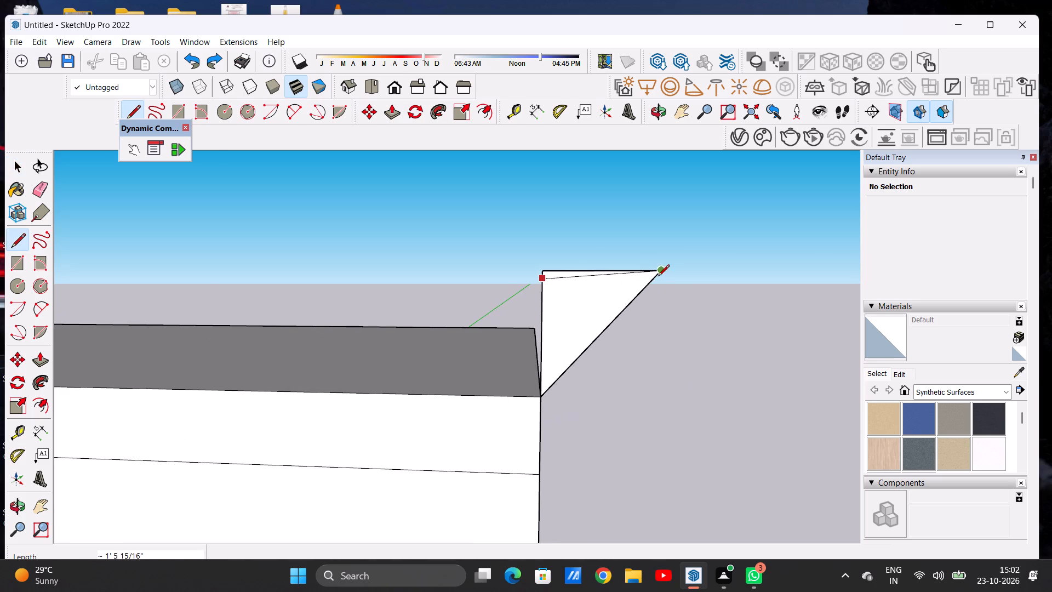
left_click(653, 283)
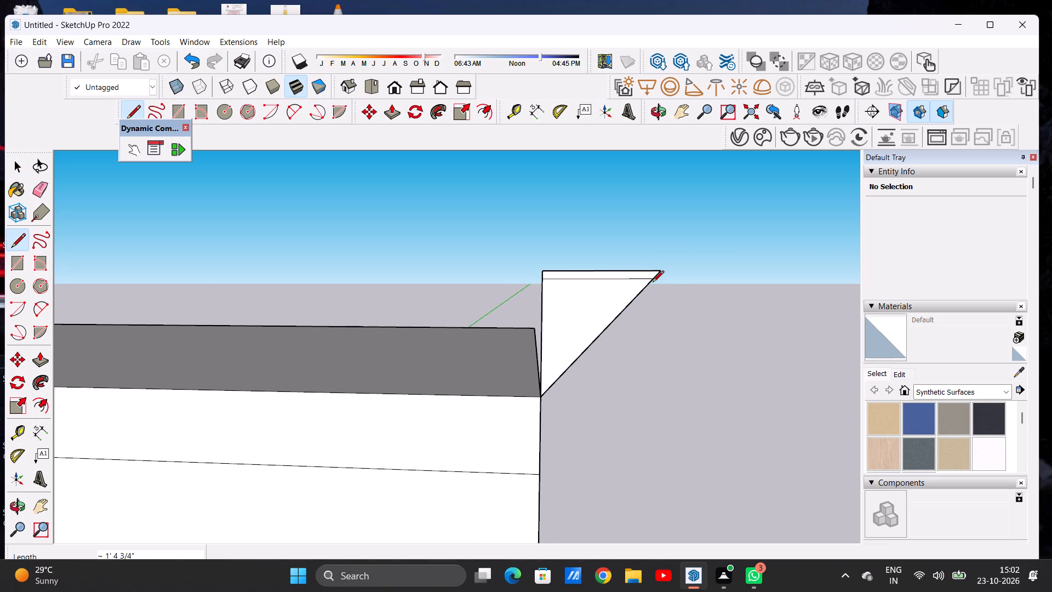
Erase the right triangular profile's old top edge and the short sloping and vertical edges above the new horizontal line.
key("space")
type("E")
scroll(659, 269, "up", 6)
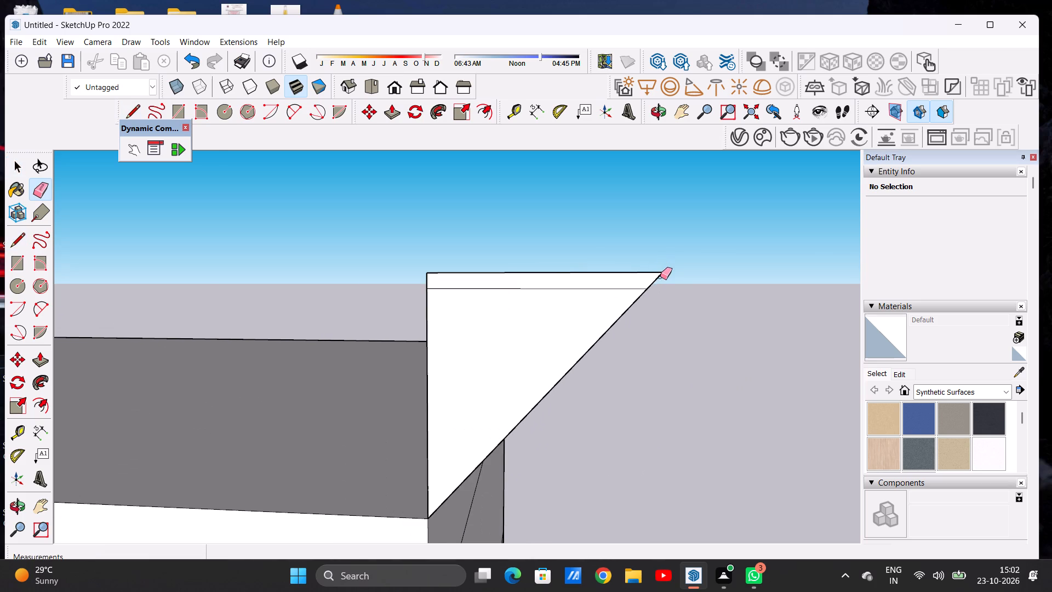
left_click(660, 277)
left_click(653, 275)
left_click_drag(658, 272, 661, 278)
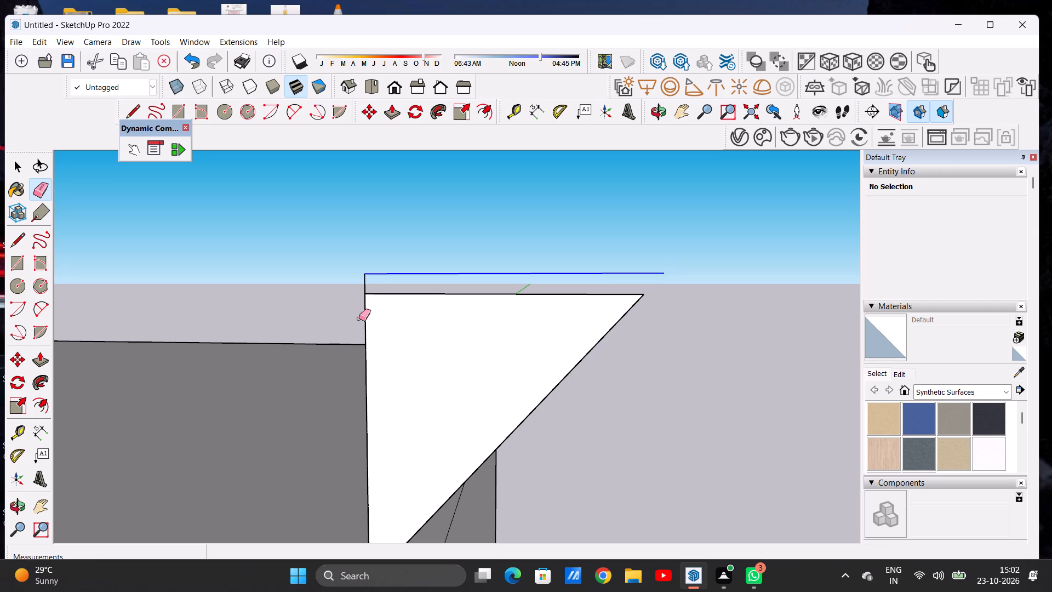
scroll(357, 285, "up", 5)
scroll(390, 291, "down", 6)
left_click(450, 300)
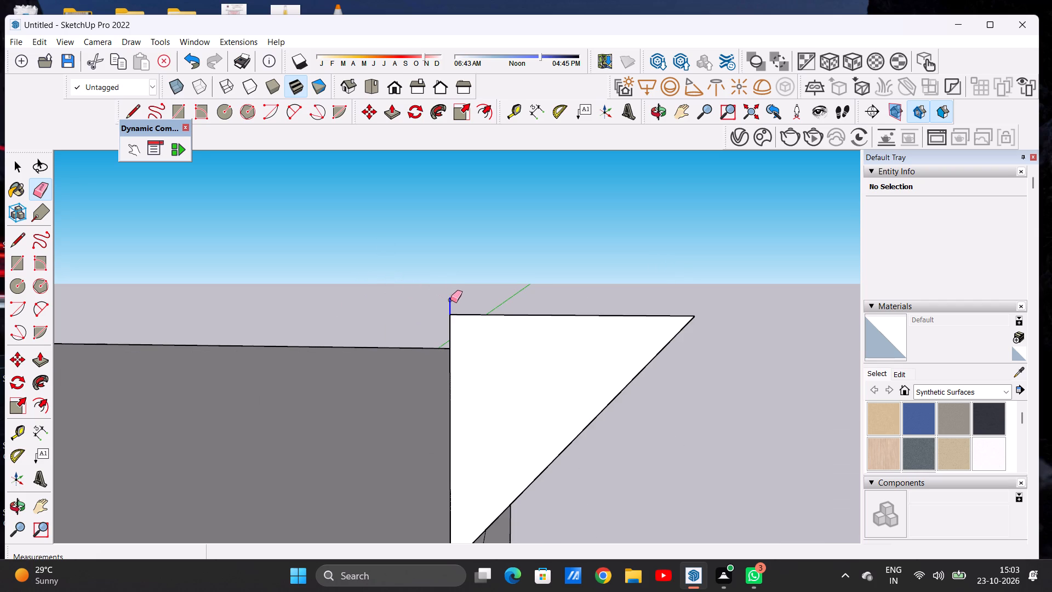
Push/Pull the right triangular cornice profile about 12' 10 3/16" along the roof's right side to the rear edge.
key("space")
scroll(477, 347, "down", 20)
scroll(477, 347, "down", 11)
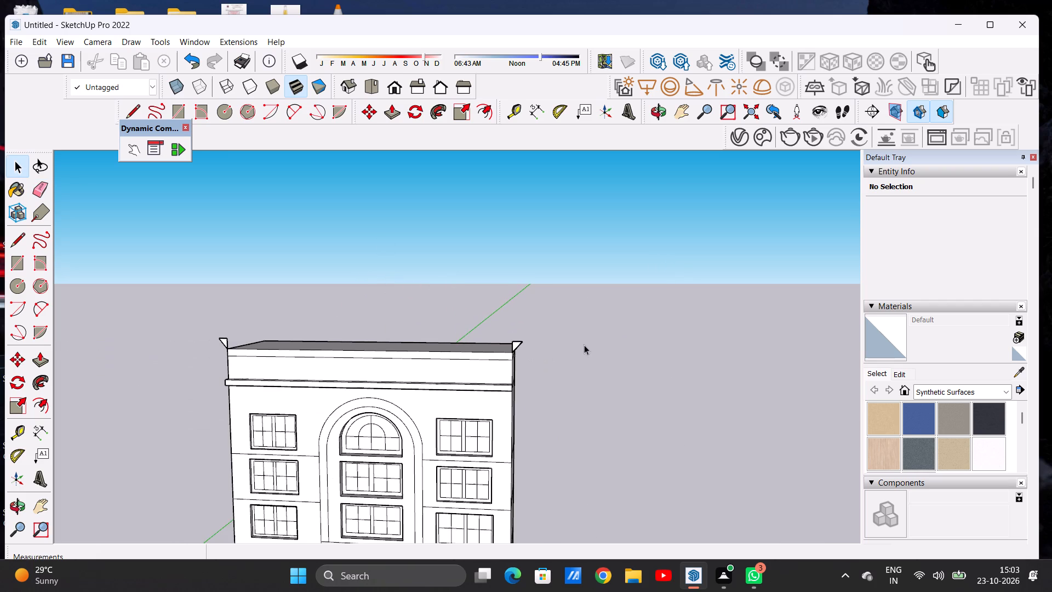
middle_click_drag(355, 354, 155, 375)
scroll(324, 270, "down", 1)
scroll(326, 274, "up", 7)
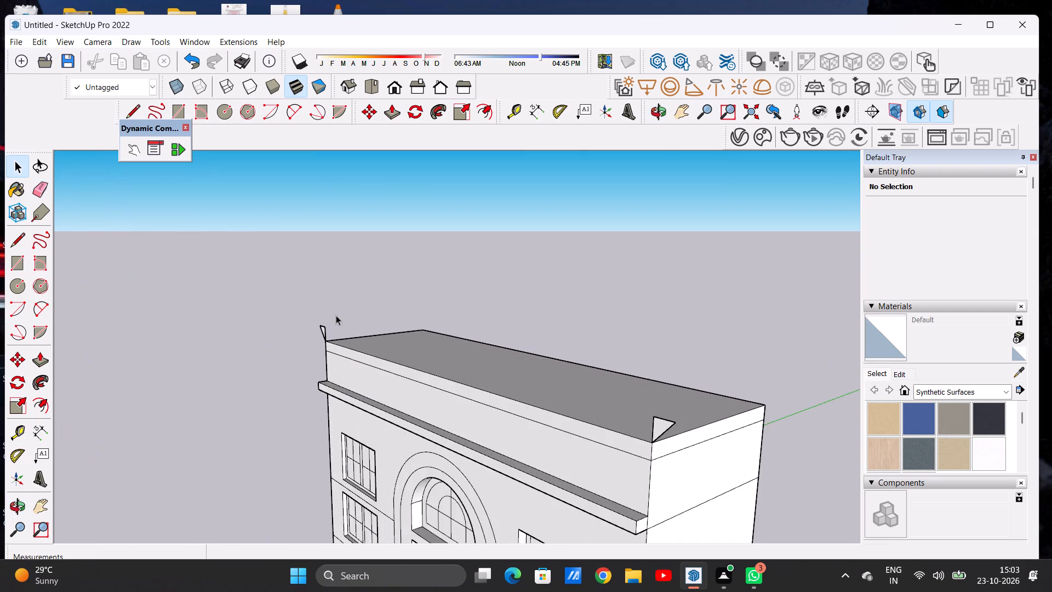
middle_click_drag(375, 326, 190, 331)
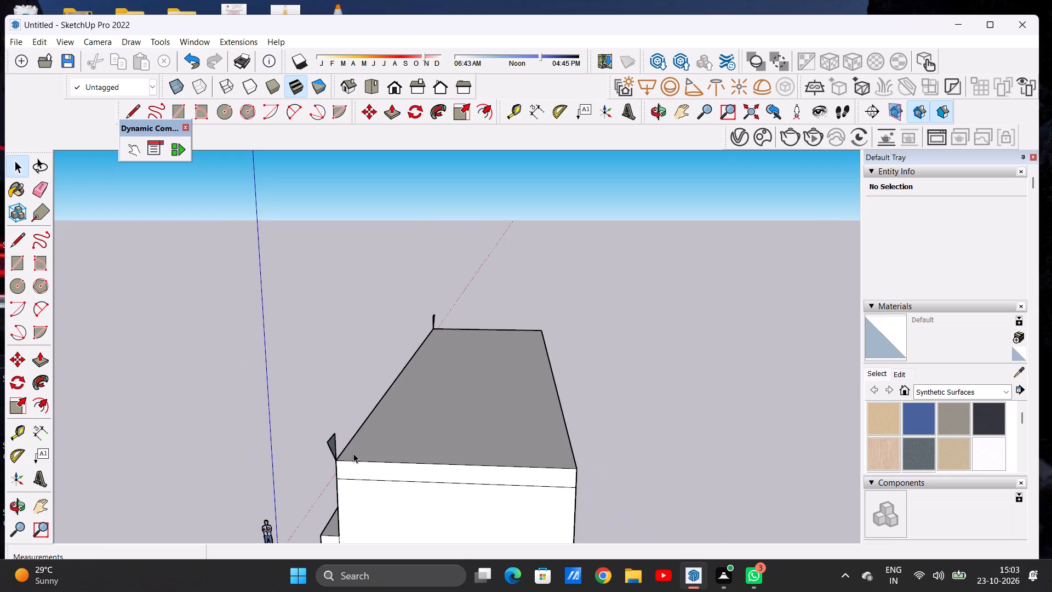
scroll(351, 452, "up", 9)
key("p")
scroll(321, 440, "up", 3)
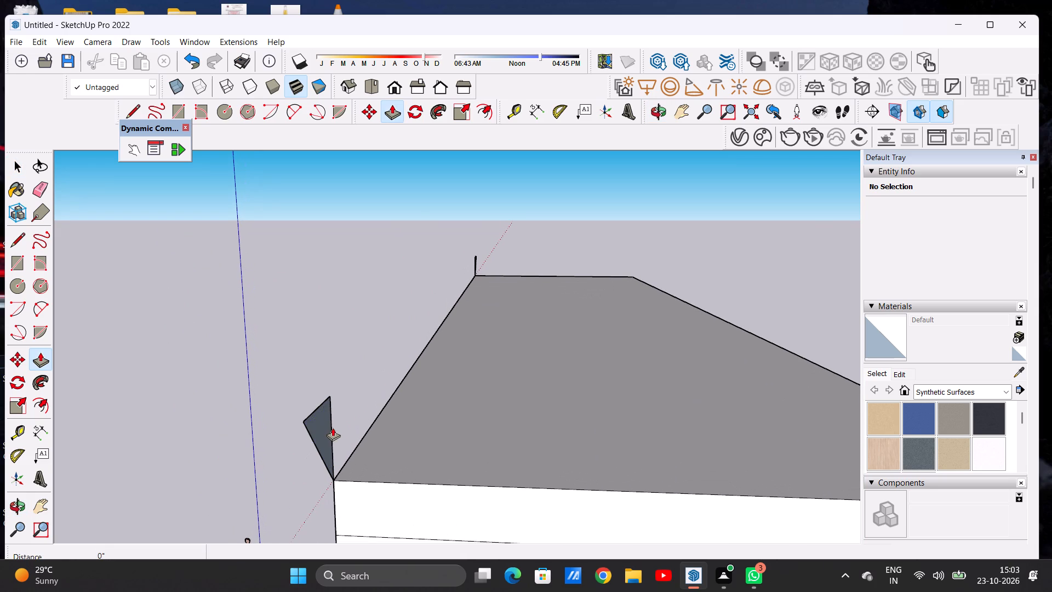
left_click(326, 428)
scroll(420, 422, "down", 17)
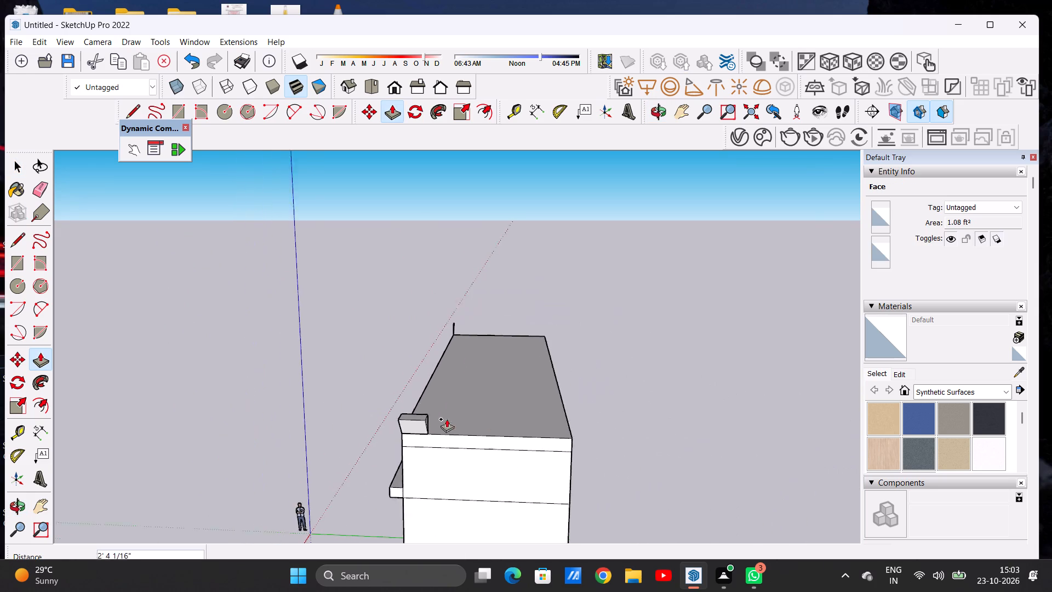
scroll(586, 436, "up", 7)
left_click(532, 439)
Push/Pull the left triangular cornice profile about 12' 10 3/16" along the roof's left side to the rear corner.
scroll(441, 448, "down", 9)
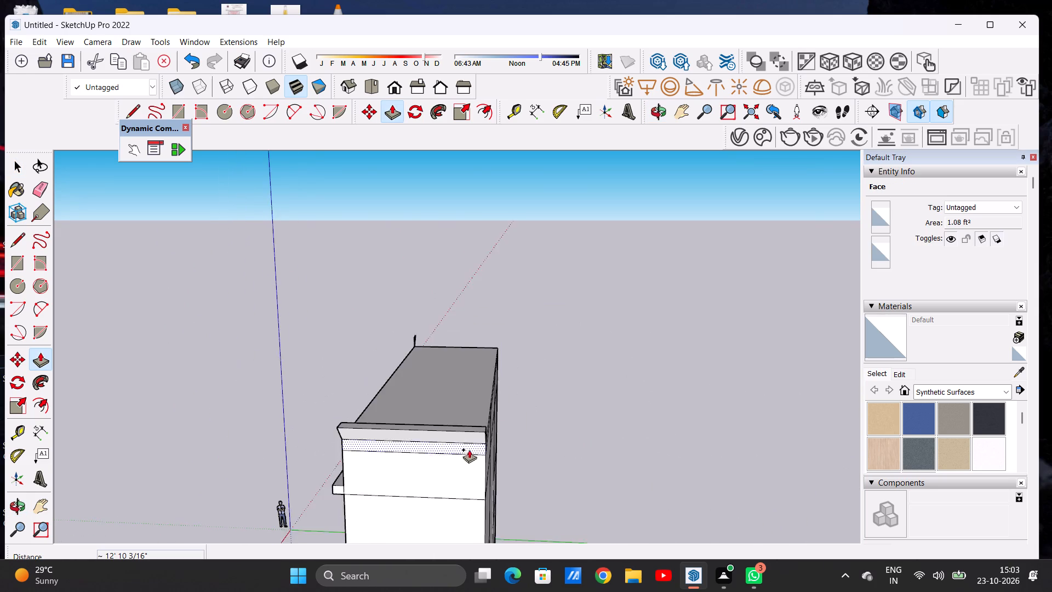
middle_click_drag(519, 405, 133, 409)
middle_click_drag(521, 406, 277, 422)
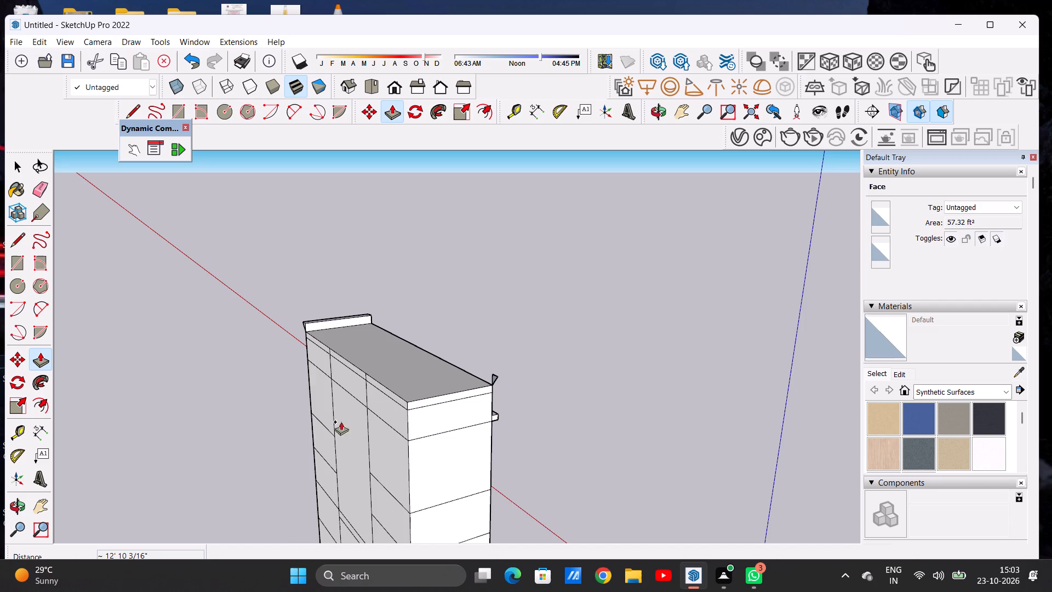
scroll(521, 389, "up", 18)
left_click(484, 356)
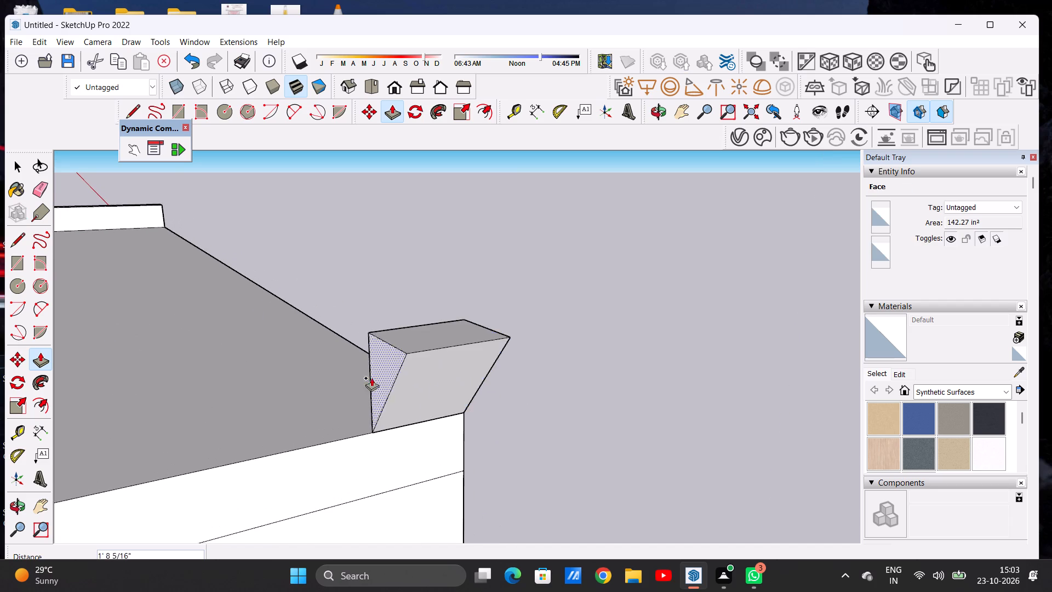
scroll(500, 346, "down", 15)
scroll(290, 405, "up", 12)
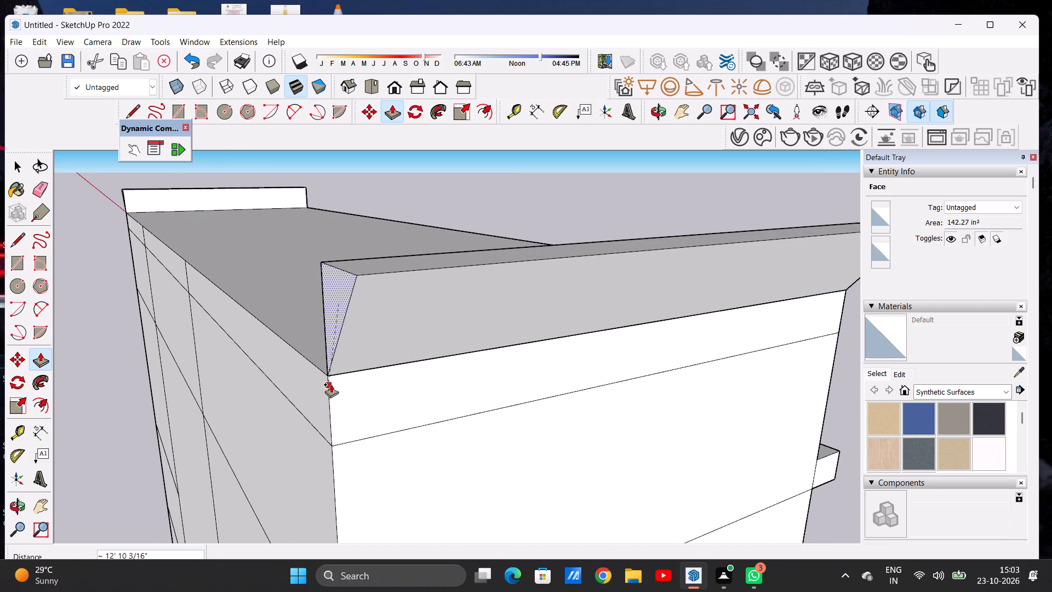
left_click(331, 380)
Push/Pull the left cornice's inner face about 41' 9 3/4" across the roof to meet the right cornice.
scroll(339, 396, "down", 14)
middle_click_drag(299, 391, 540, 398)
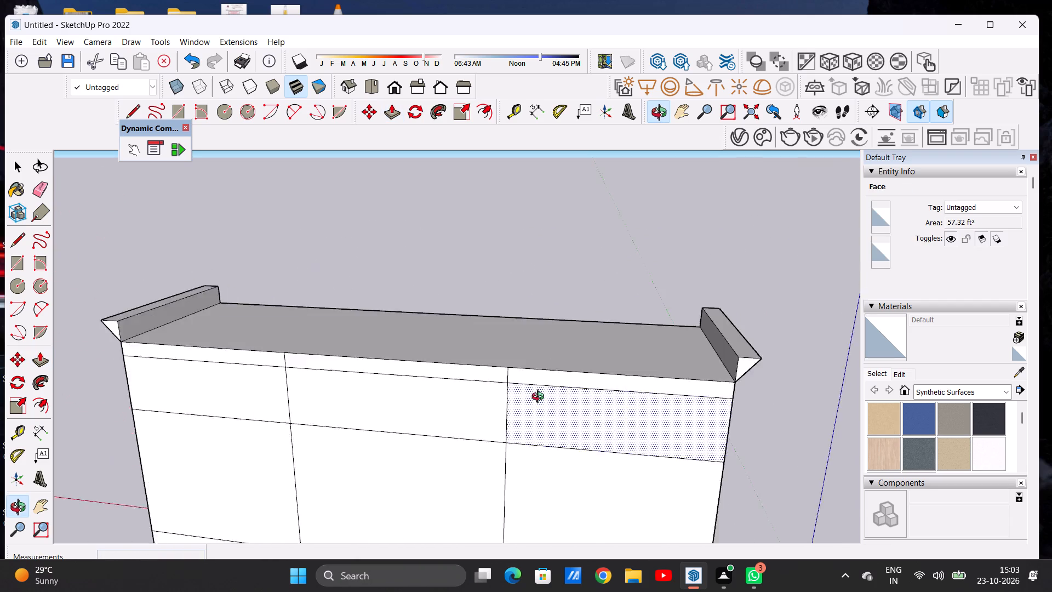
middle_click_drag(540, 398, 597, 400)
scroll(773, 320, "up", 4)
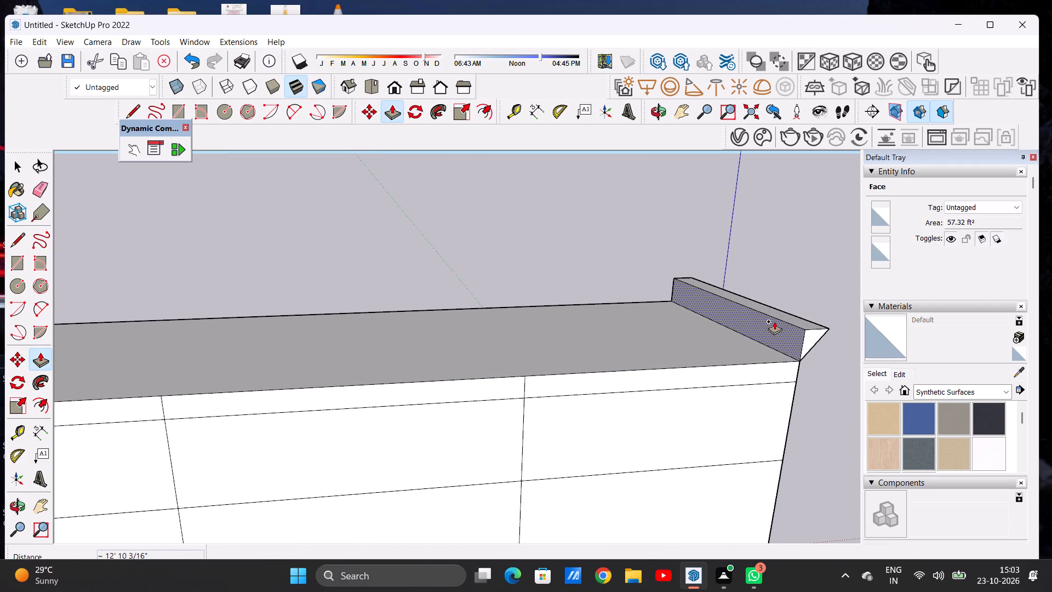
key("space")
type("P")
left_click(788, 326)
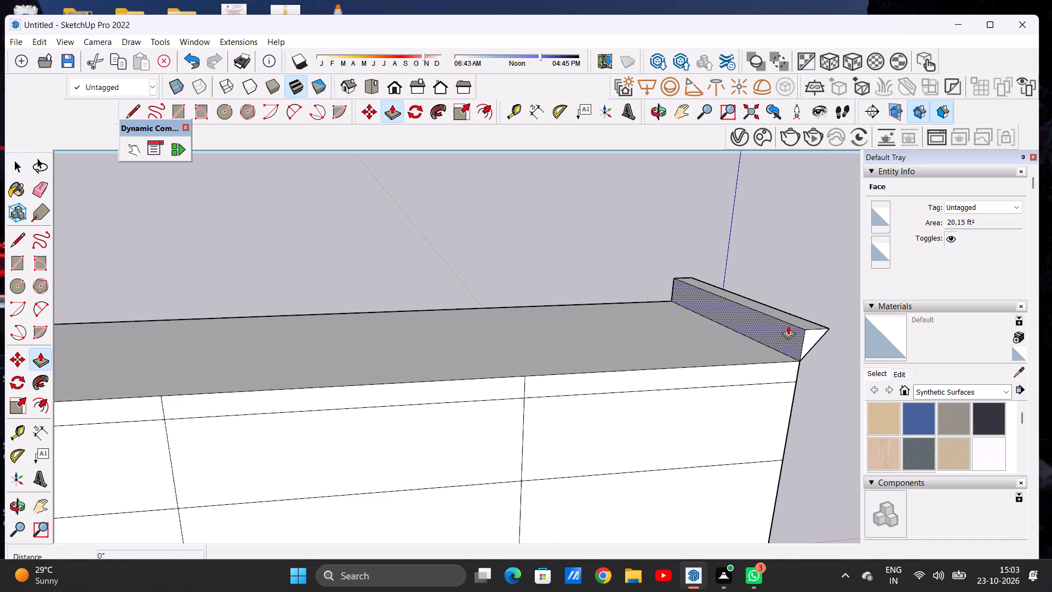
scroll(627, 353, "down", 10)
scroll(342, 386, "up", 4)
scroll(342, 386, "down", 1)
scroll(342, 386, "up", 3)
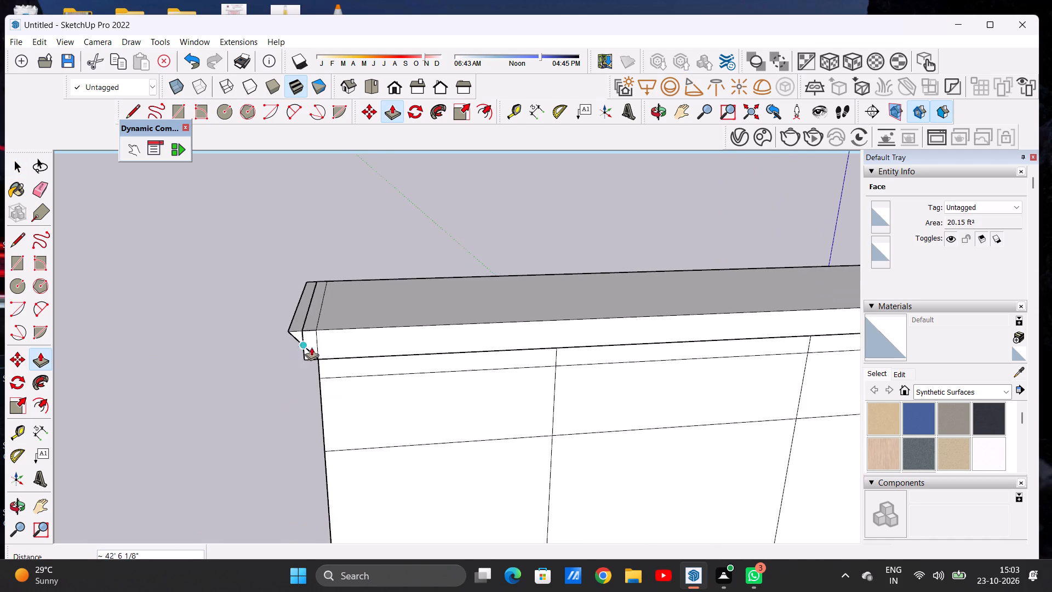
scroll(315, 345, "up", 17)
left_click(323, 321)
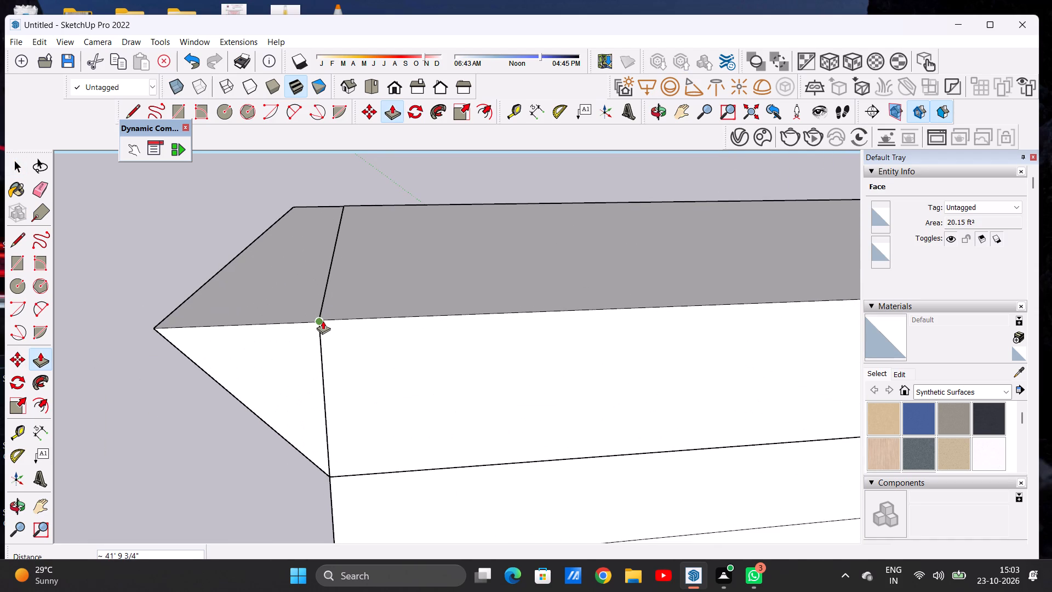
key("space")
Draw a short vertical line of about 3/16" between the two roof levels at the front of the right cornice junction.
scroll(330, 340, "down", 8)
middle_click_drag(324, 354, 339, 352)
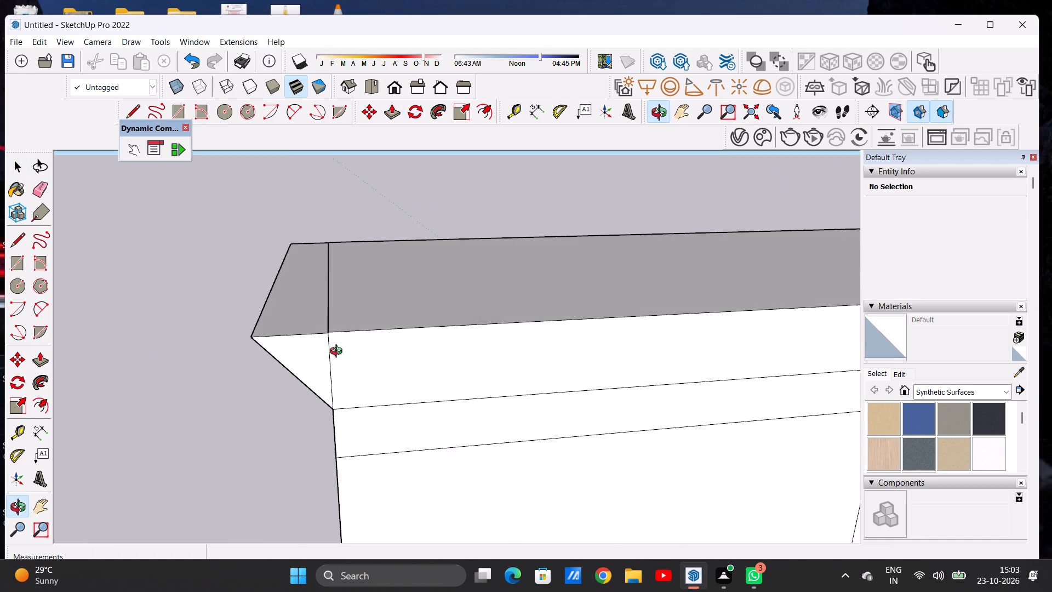
middle_click_drag(339, 352, 499, 323)
middle_click_drag(226, 368, 639, 352)
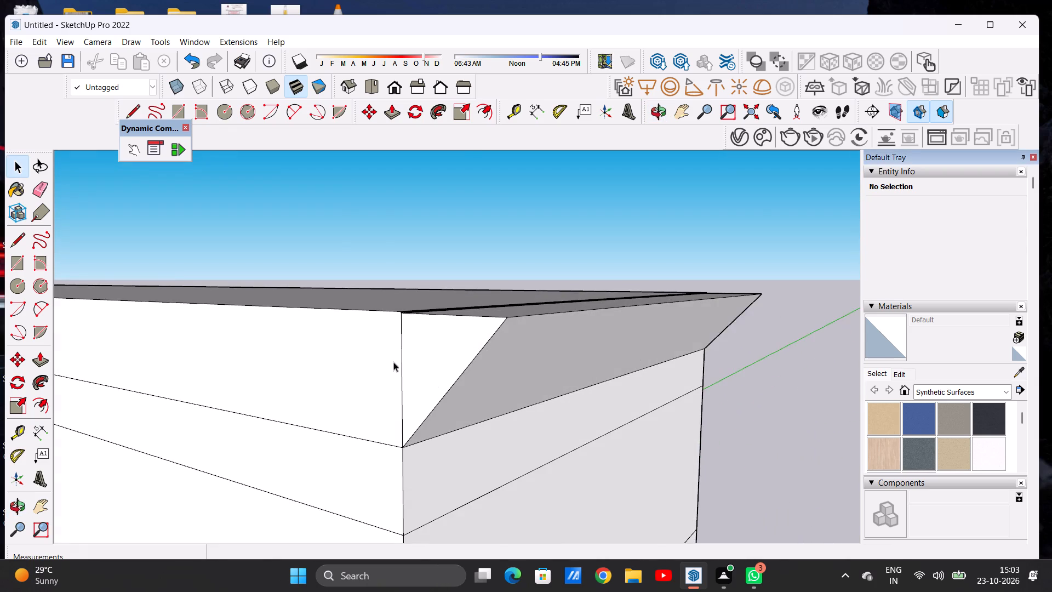
scroll(393, 362, "down", 6)
middle_click_drag(317, 369, 451, 358)
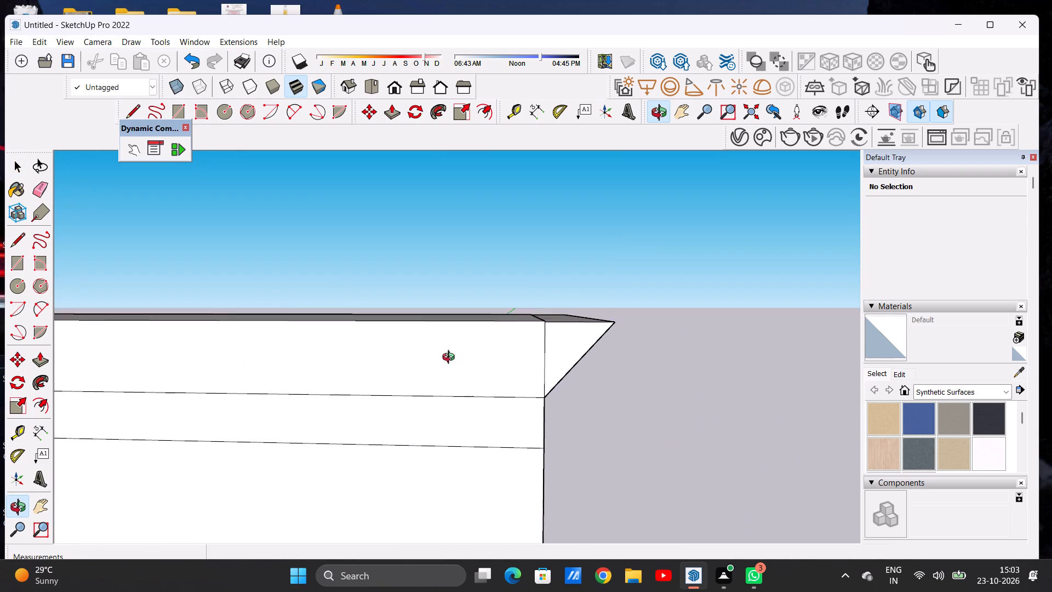
middle_click_drag(451, 358, 460, 364)
scroll(436, 362, "down", 12)
scroll(494, 350, "up", 9)
middle_click_drag(460, 348, 432, 391)
scroll(441, 394, "up", 20)
scroll(441, 394, "up", 12)
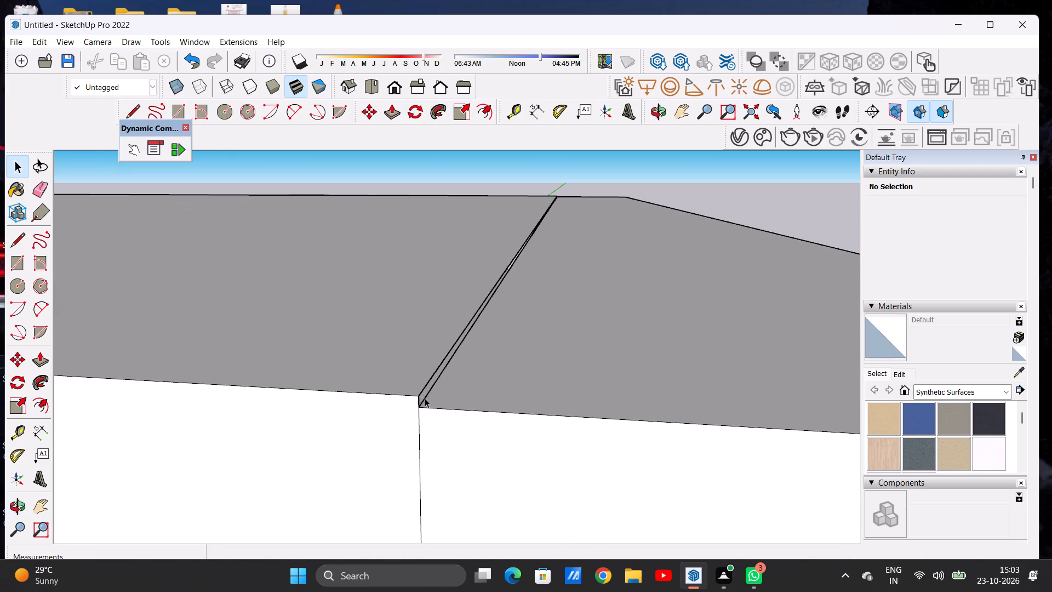
middle_click_drag(436, 411, 386, 370)
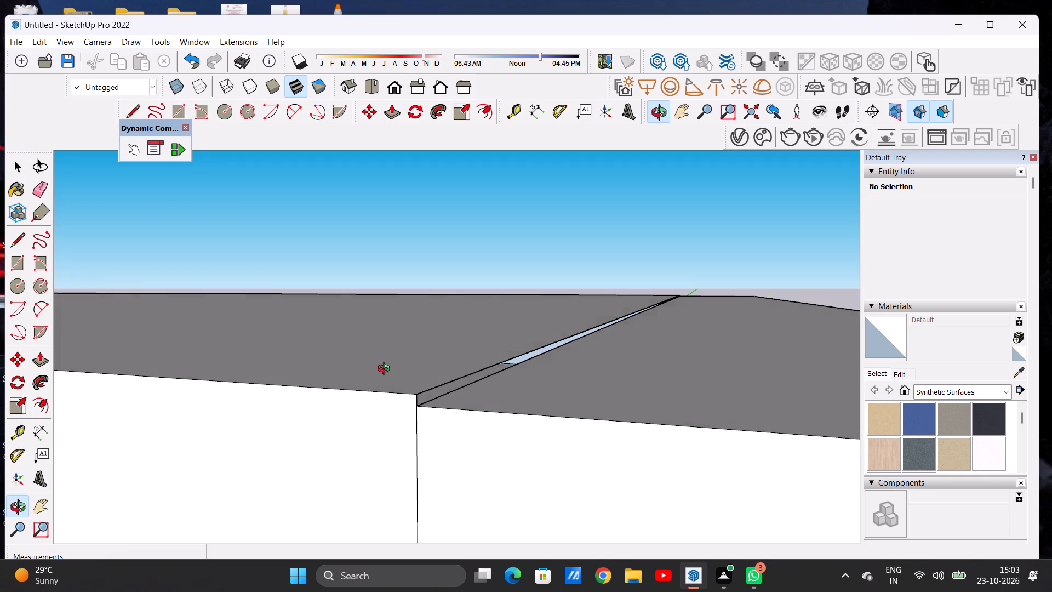
middle_click_drag(386, 370, 392, 390)
scroll(451, 402, "up", 4)
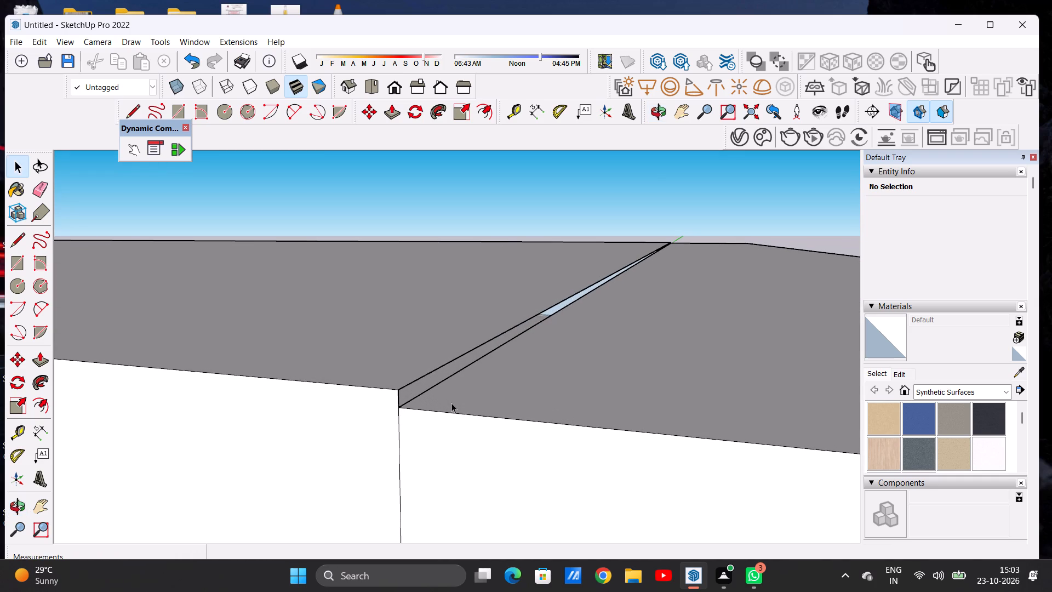
key("l")
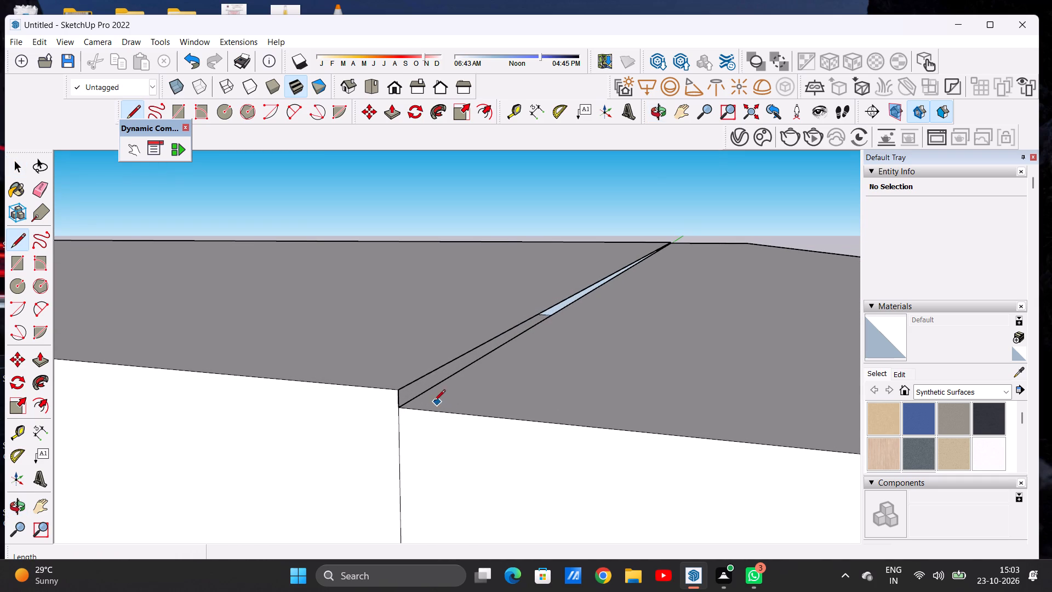
left_click(398, 391)
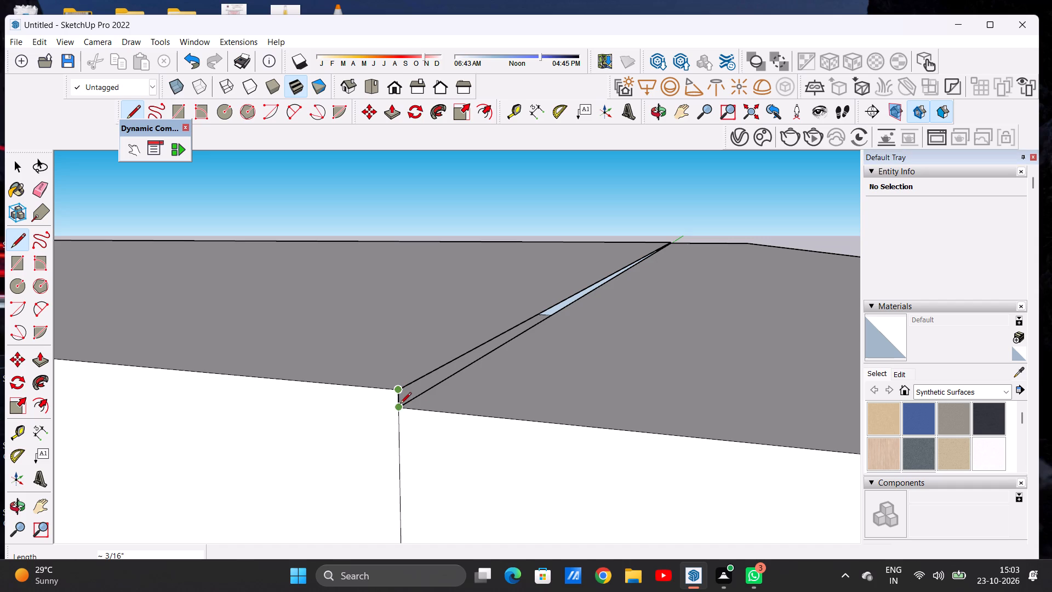
left_click(400, 405)
key("space")
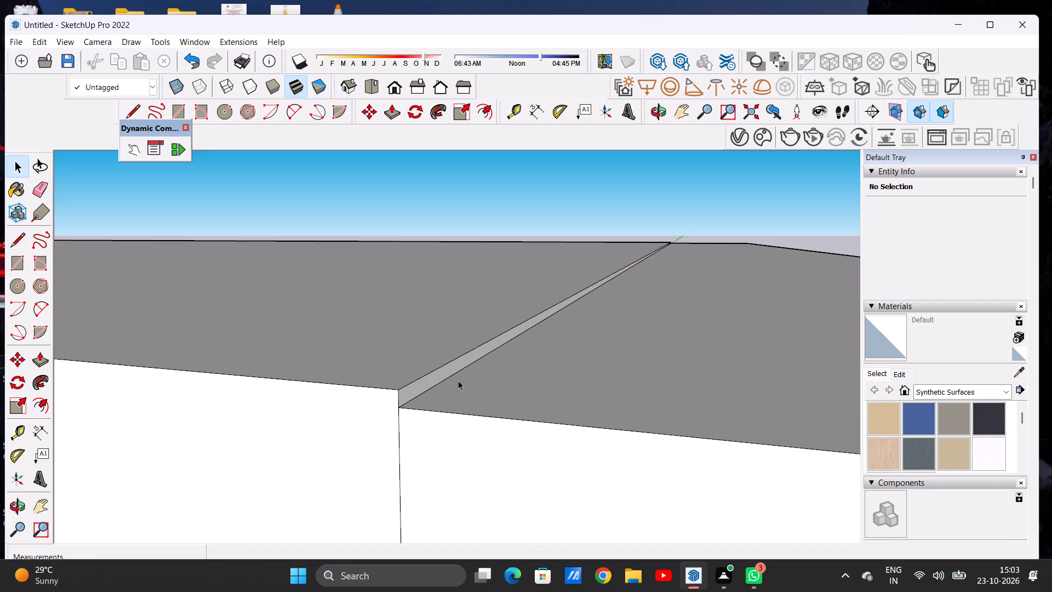
Erase the vertical edge separating the front roof band from the right cornice's triangular end.
scroll(459, 380, "down", 15)
scroll(561, 345, "up", 1)
scroll(561, 345, "down", 16)
scroll(688, 305, "up", 1)
scroll(688, 305, "down", 17)
middle_click_drag(494, 407, 495, 401)
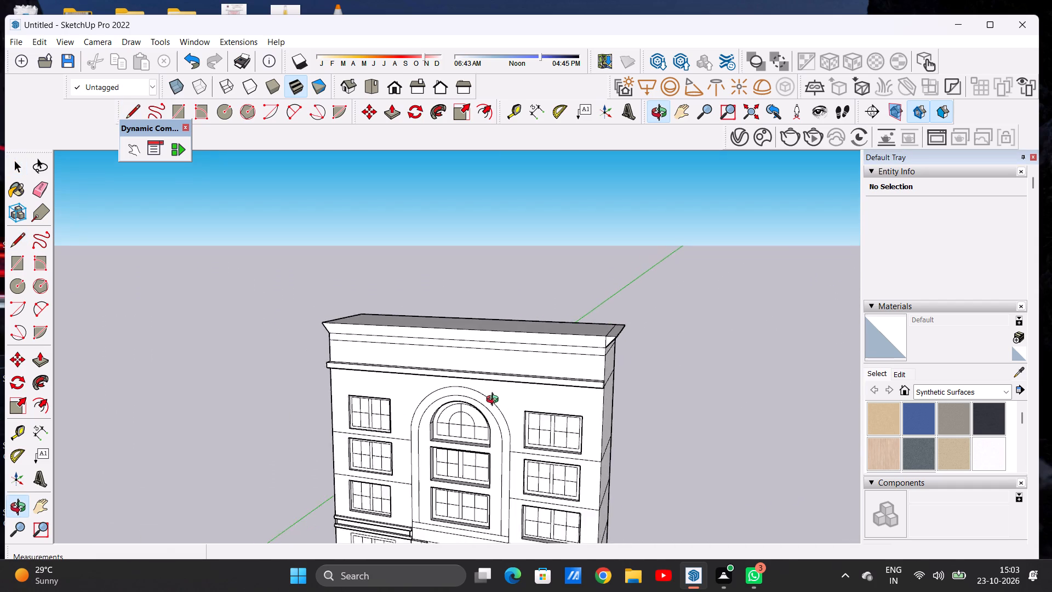
middle_click_drag(495, 401, 537, 374)
scroll(624, 331, "up", 20)
scroll(624, 331, "up", 4)
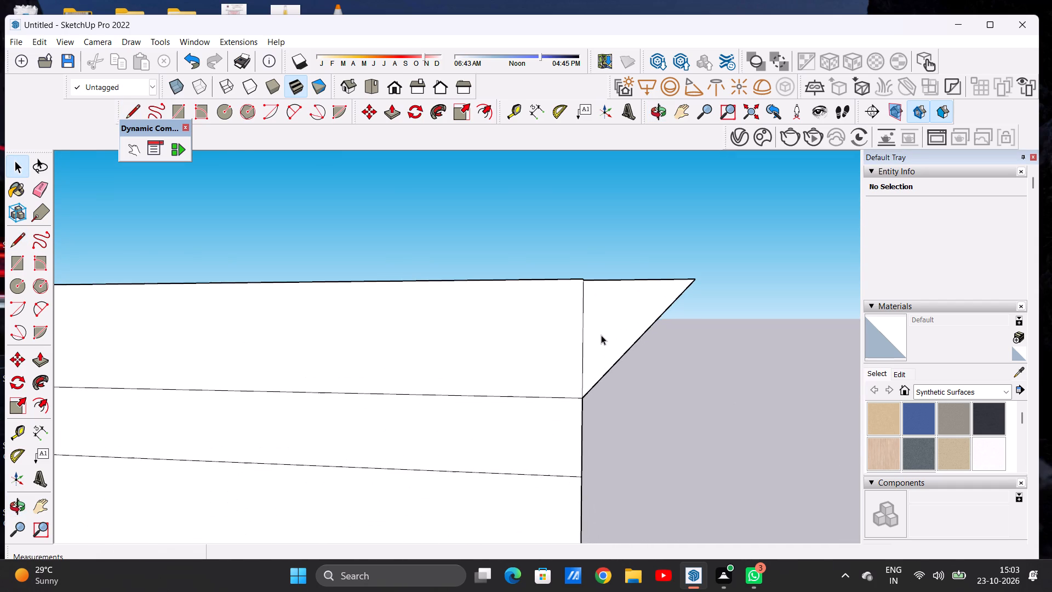
key("e")
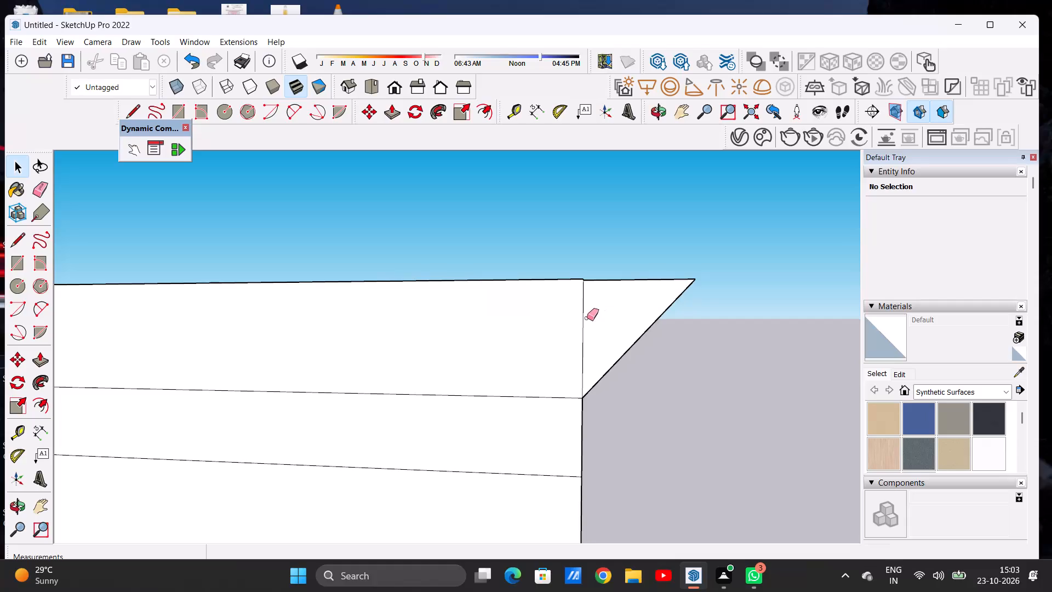
left_click(584, 338)
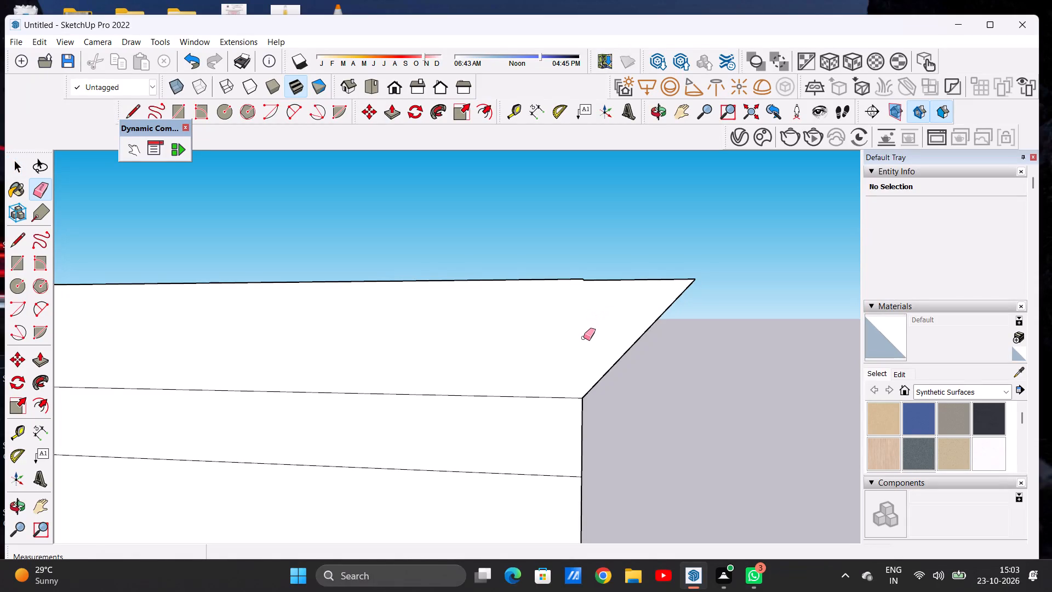
key("space")
Examine the whole hotel elevation from the front, above and the right side, including the cornice overhangs.
scroll(582, 328, "down", 14)
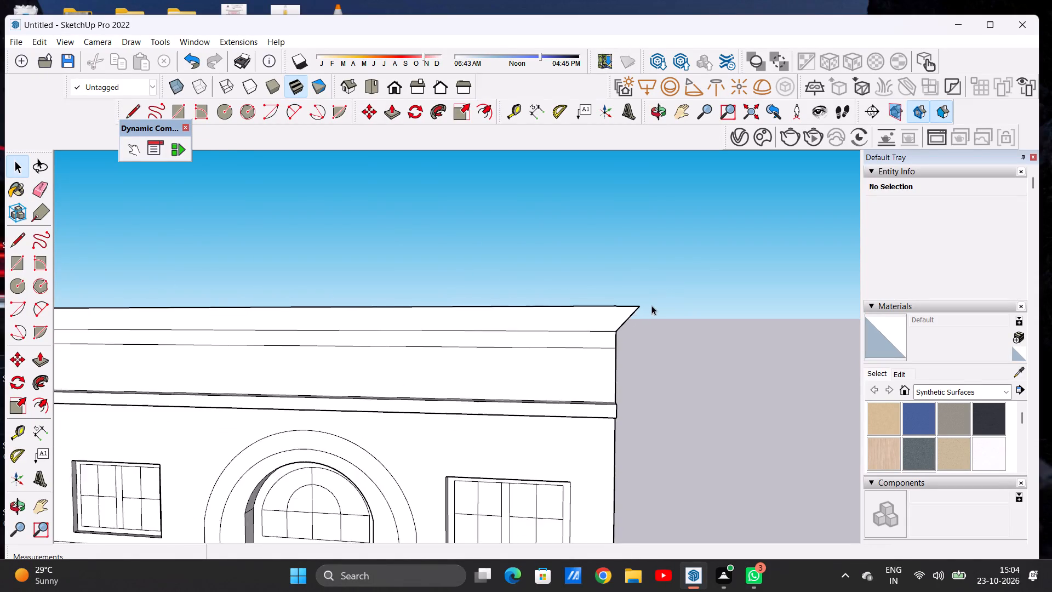
scroll(651, 305, "down", 20)
scroll(651, 305, "down", 7)
scroll(520, 380, "down", 1)
scroll(518, 365, "up", 4)
middle_click_drag(537, 311, 523, 409)
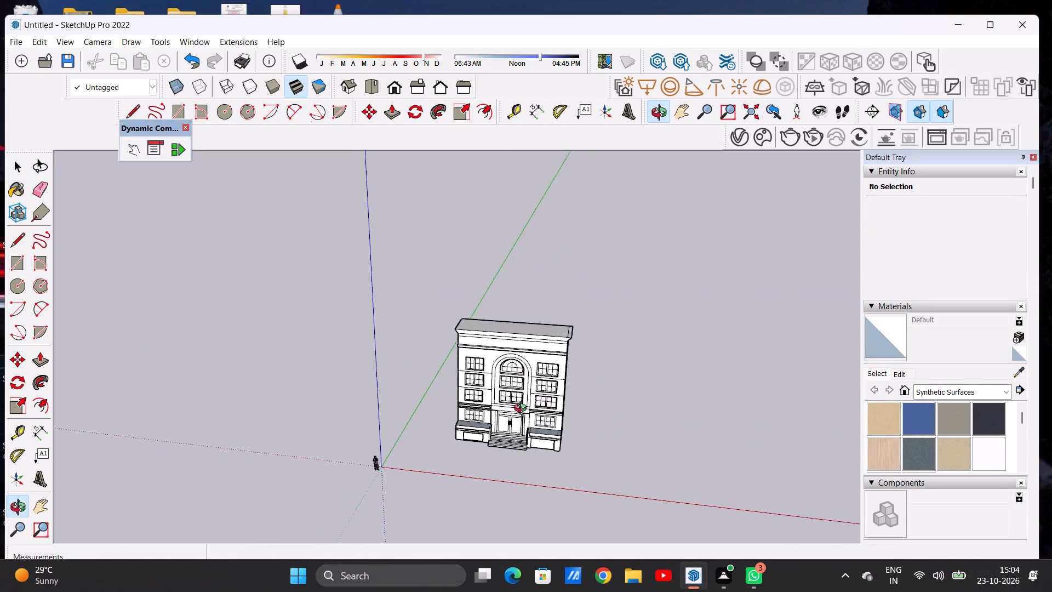
middle_click_drag(523, 409, 570, 309)
scroll(536, 371, "up", 7)
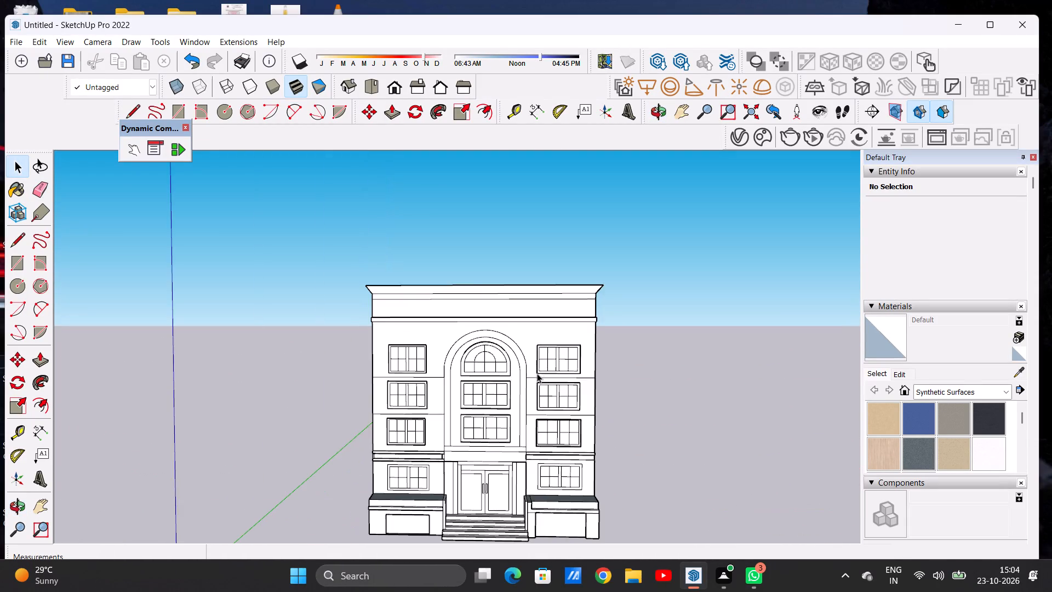
scroll(538, 369, "up", 2)
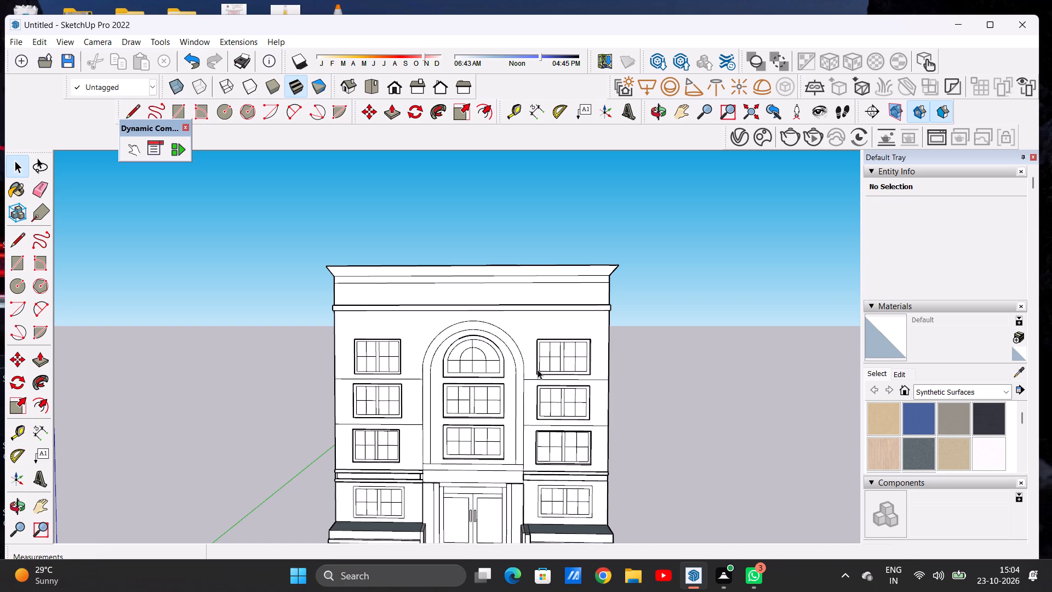
scroll(414, 374, "down", 3)
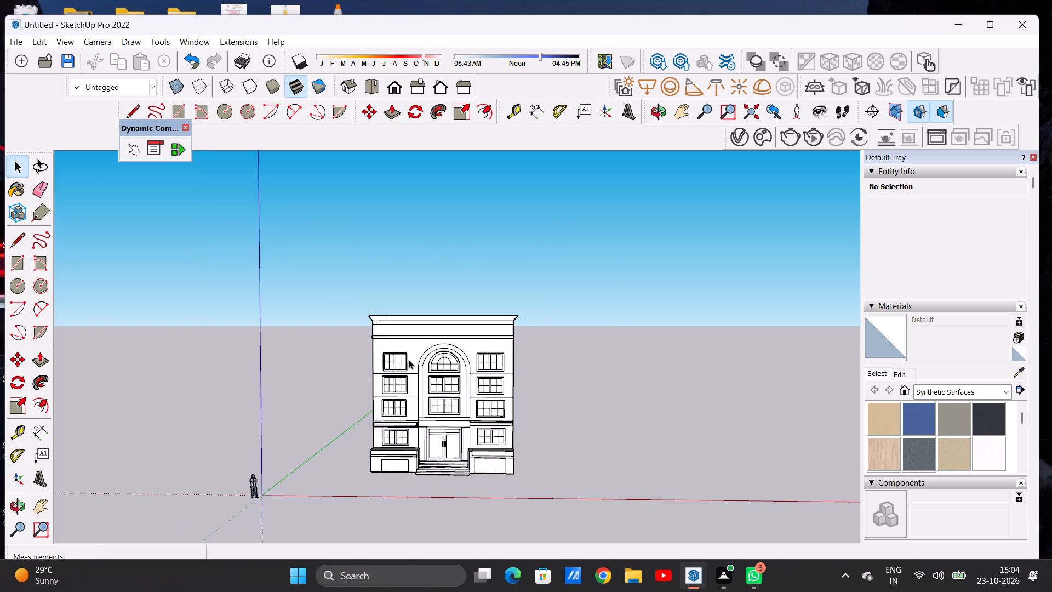
scroll(409, 360, "down", 6)
scroll(388, 339, "up", 1)
scroll(389, 341, "down", 4)
scroll(490, 384, "up", 14)
middle_click_drag(478, 365, 405, 365)
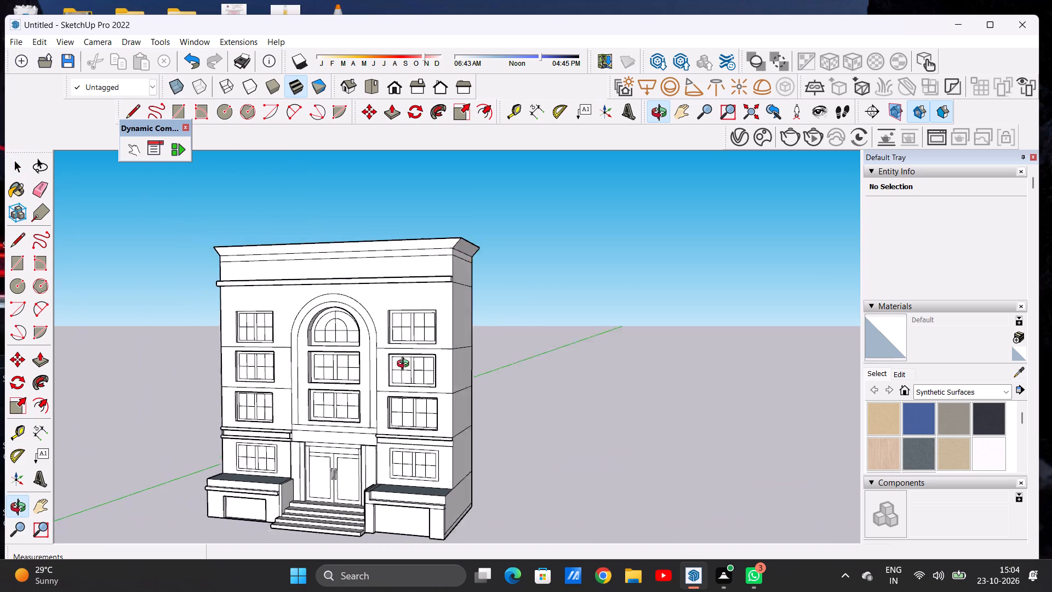
middle_click_drag(405, 365, 364, 369)
scroll(471, 357, "up", 2)
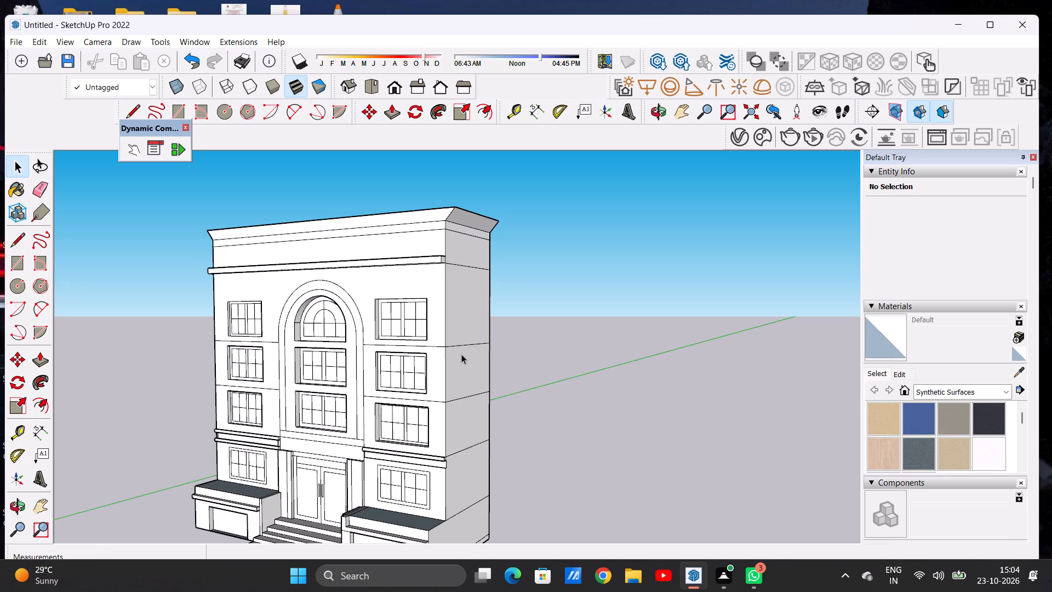
Draw a vertical rectangular outline about 1' 10 11/16" wide and 12' 4" tall on the right side wall, against the front corner.
key("l")
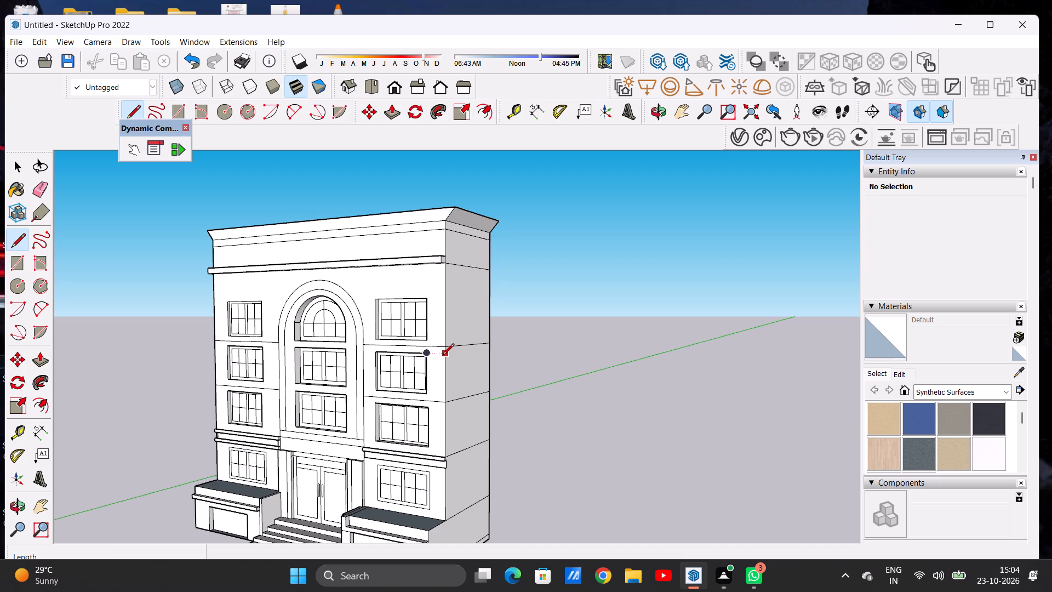
left_click(443, 356)
middle_click_drag(477, 359, 427, 340)
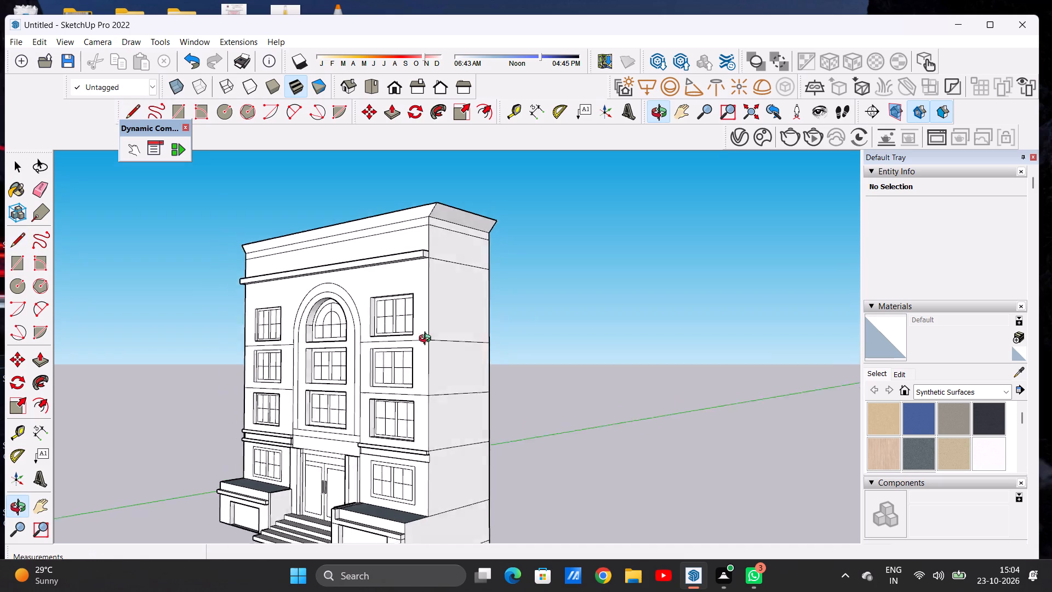
middle_click_drag(427, 340, 394, 339)
scroll(438, 352, "up", 6)
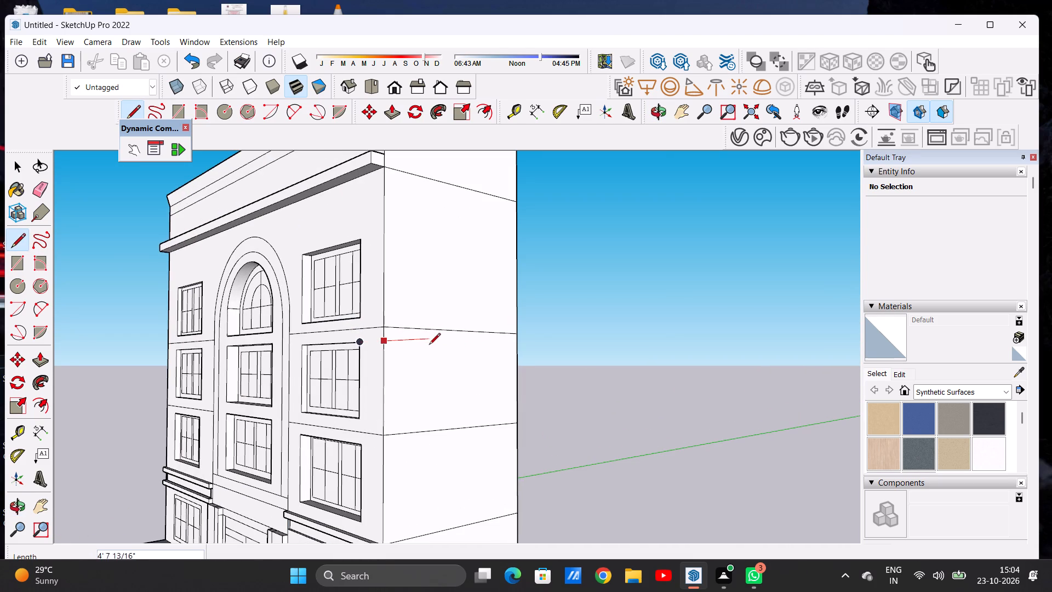
middle_click_drag(451, 385, 367, 367)
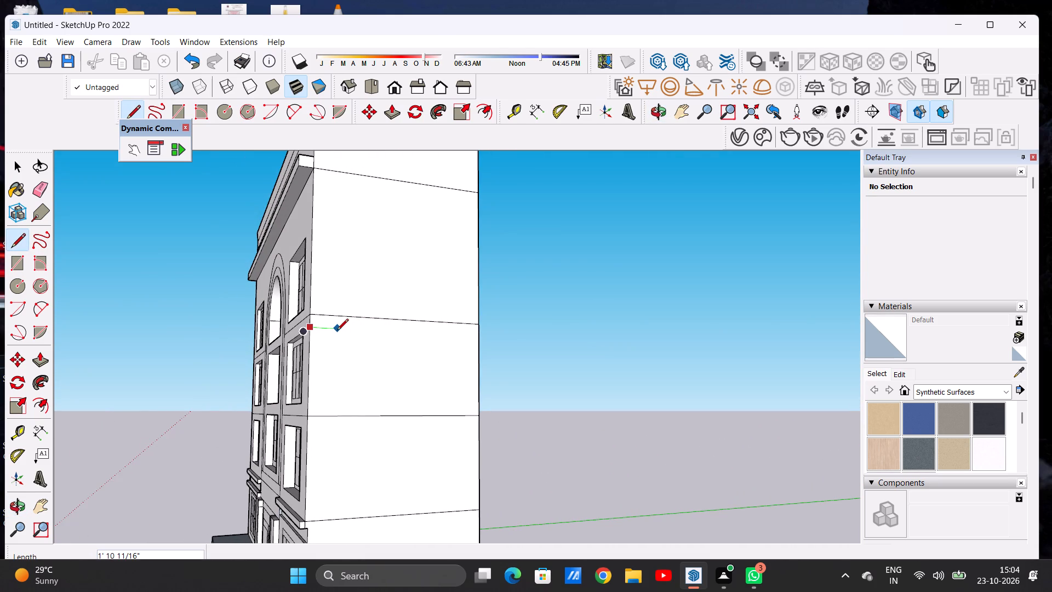
left_click(337, 331)
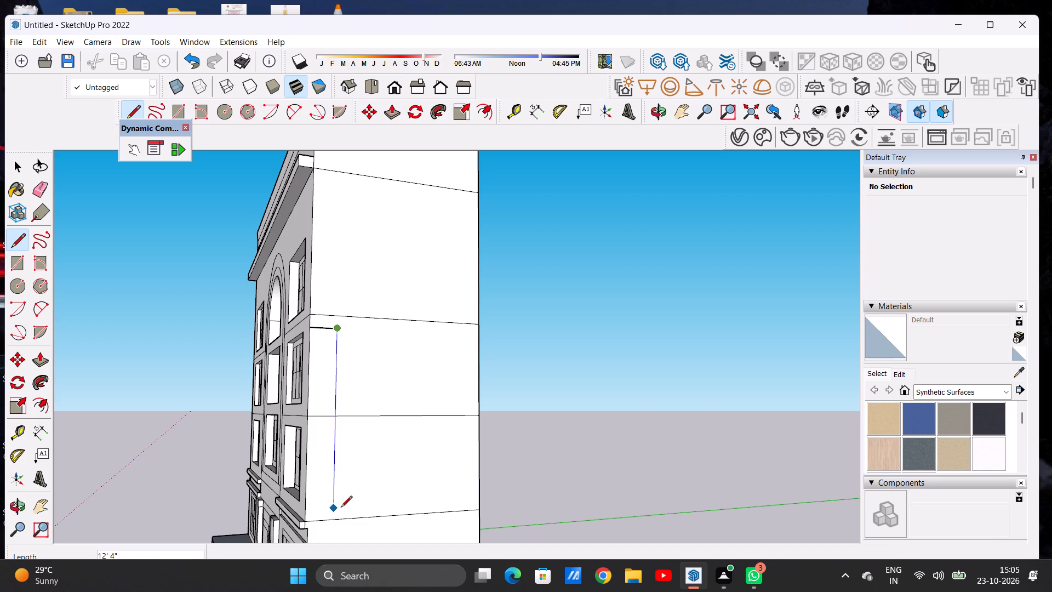
left_click(341, 508)
left_click(306, 507)
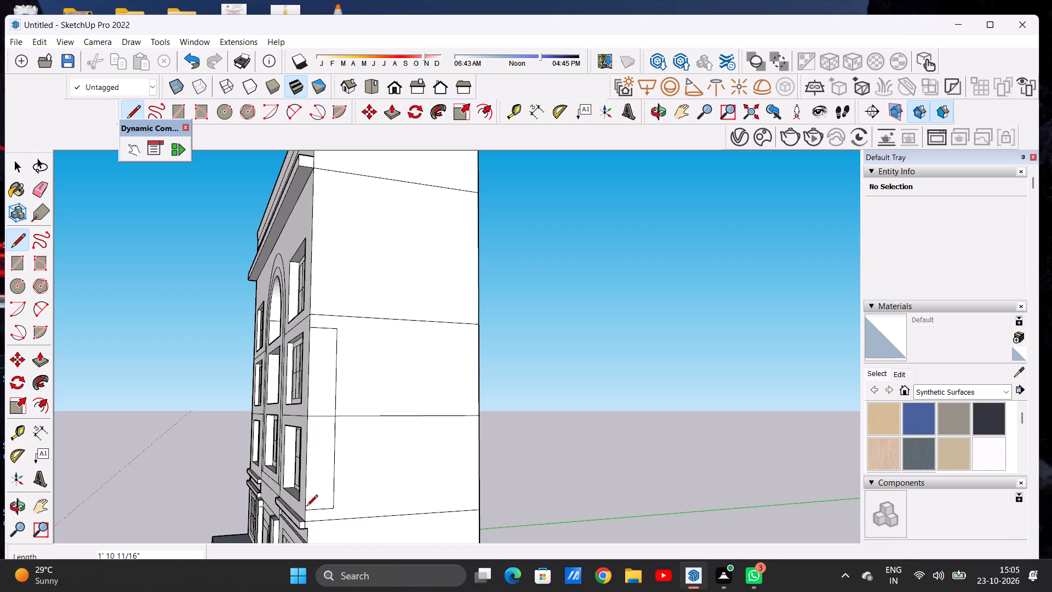
key("space")
Erase the floor line segment crossing the new outline on the right side wall.
type("E")
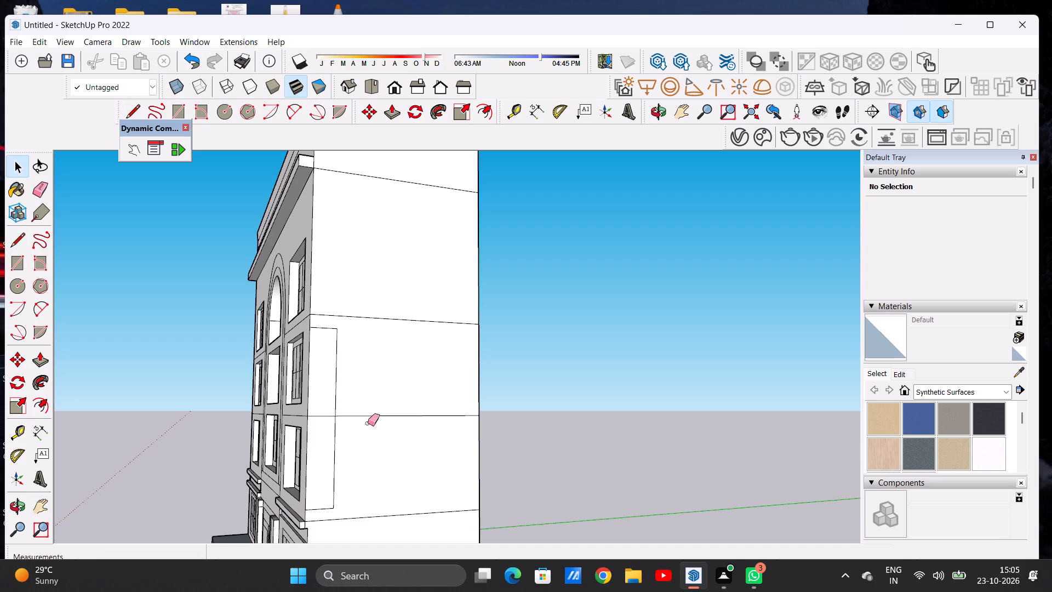
left_click_drag(320, 417, 324, 422)
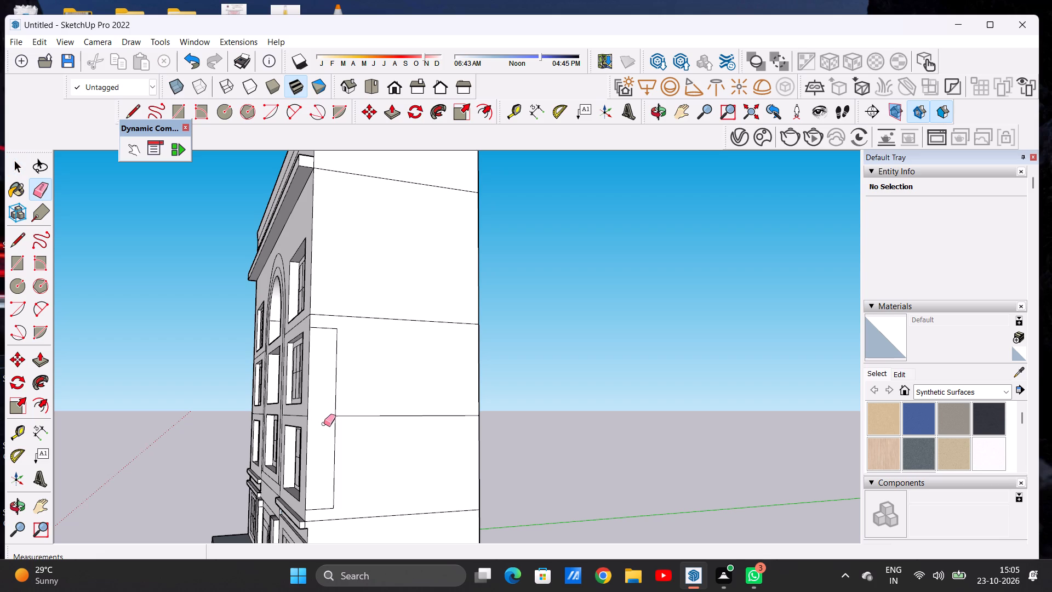
key("space")
Push/Pull the outlined strip on the right side wall outward about 1' 11 11/16".
scroll(329, 351, "down", 8)
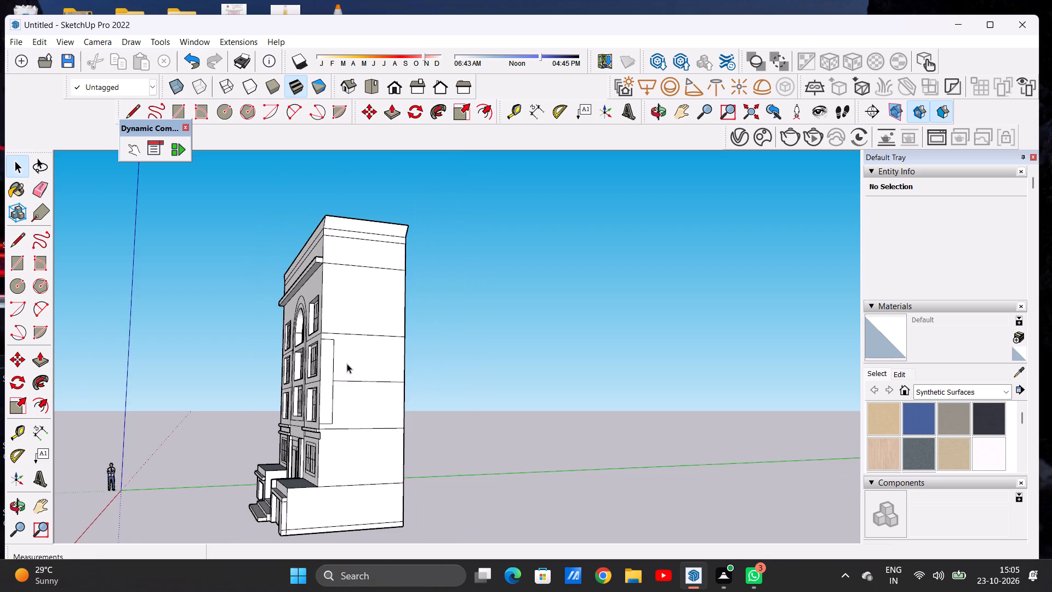
scroll(306, 309, "down", 1)
middle_click_drag(320, 367, 500, 402)
scroll(417, 390, "up", 4)
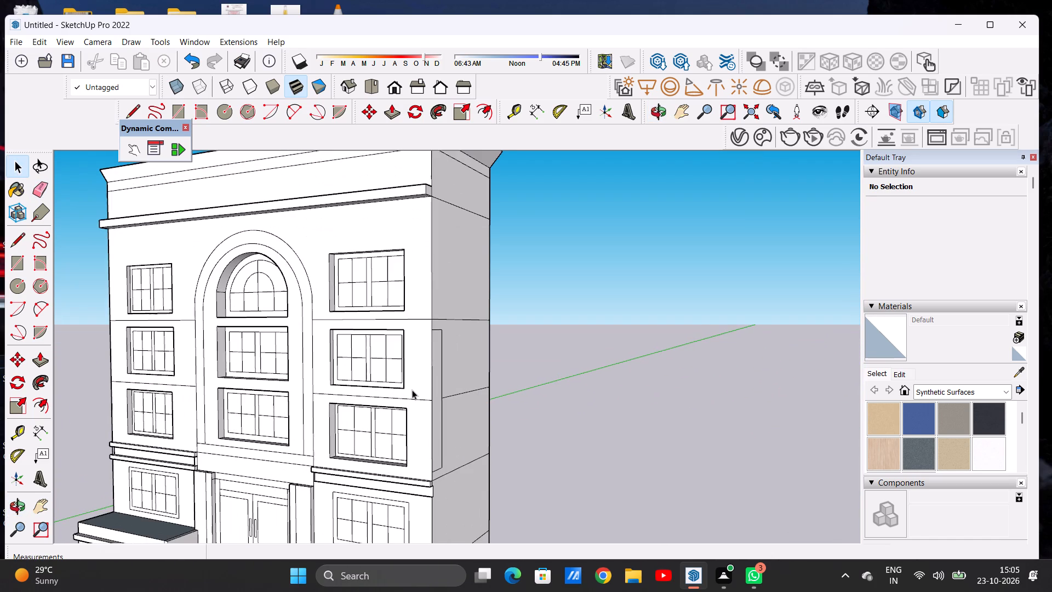
scroll(412, 390, "up", 1)
key("p")
scroll(436, 371, "up", 5)
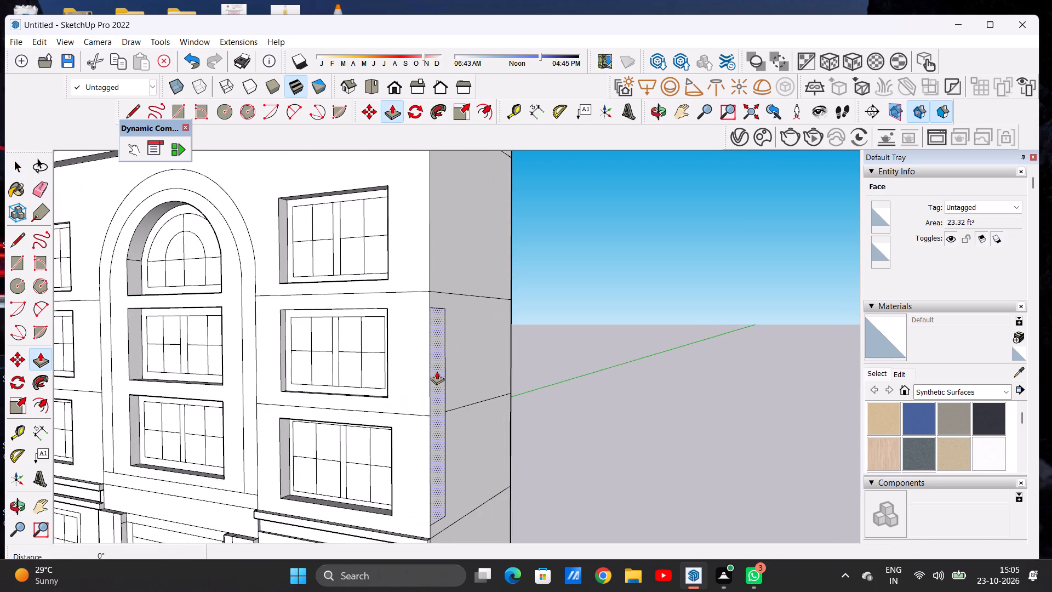
left_click(437, 371)
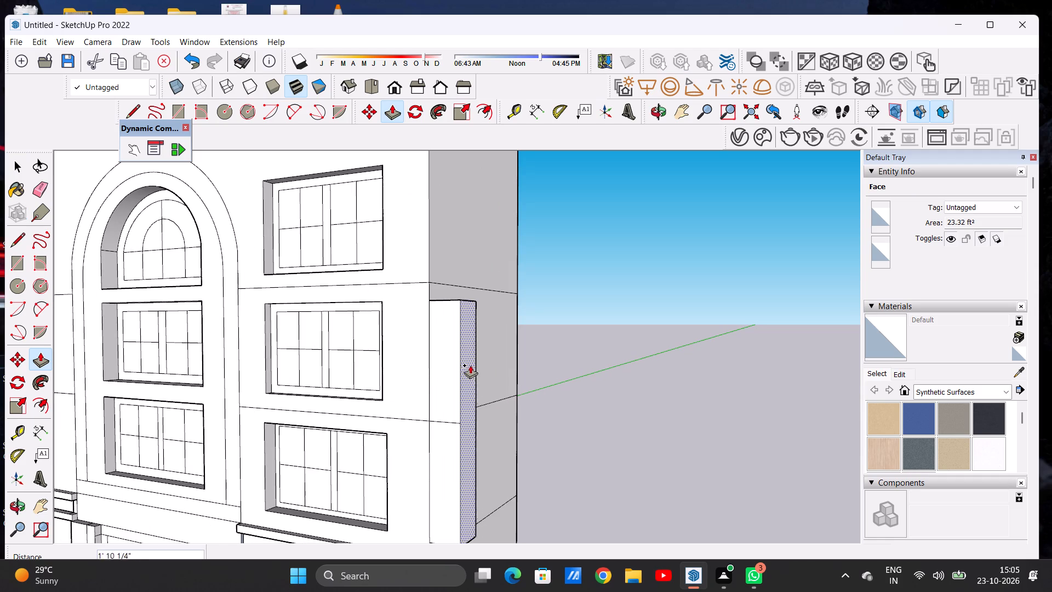
left_click(472, 363)
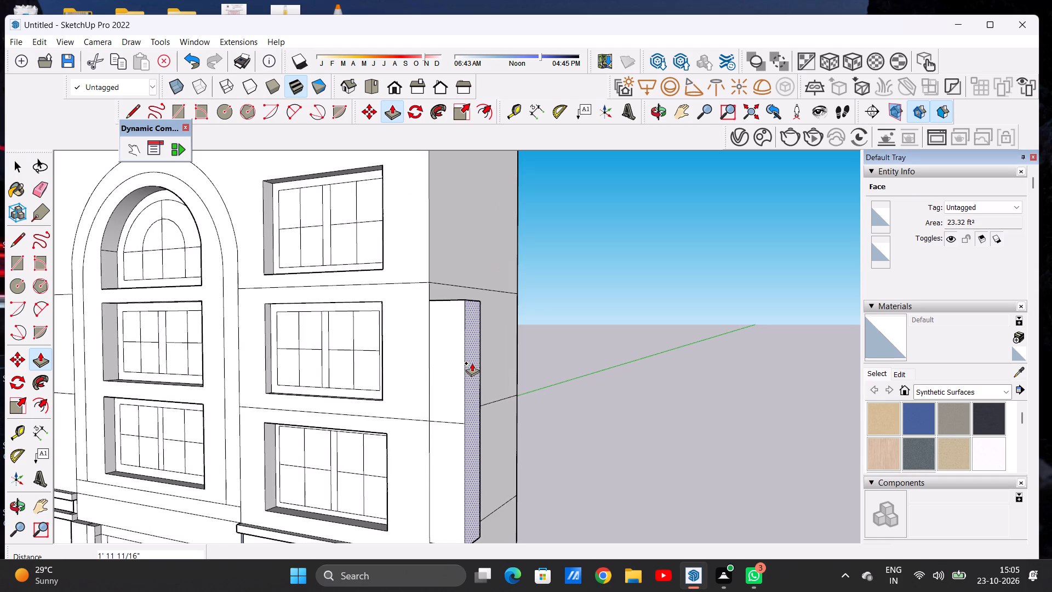
key("space")
Erase the horizontal line crossing the front face of the projecting side panel.
scroll(444, 289, "down", 2)
scroll(444, 289, "up", 1)
scroll(444, 289, "down", 6)
middle_click_drag(350, 383, 476, 372)
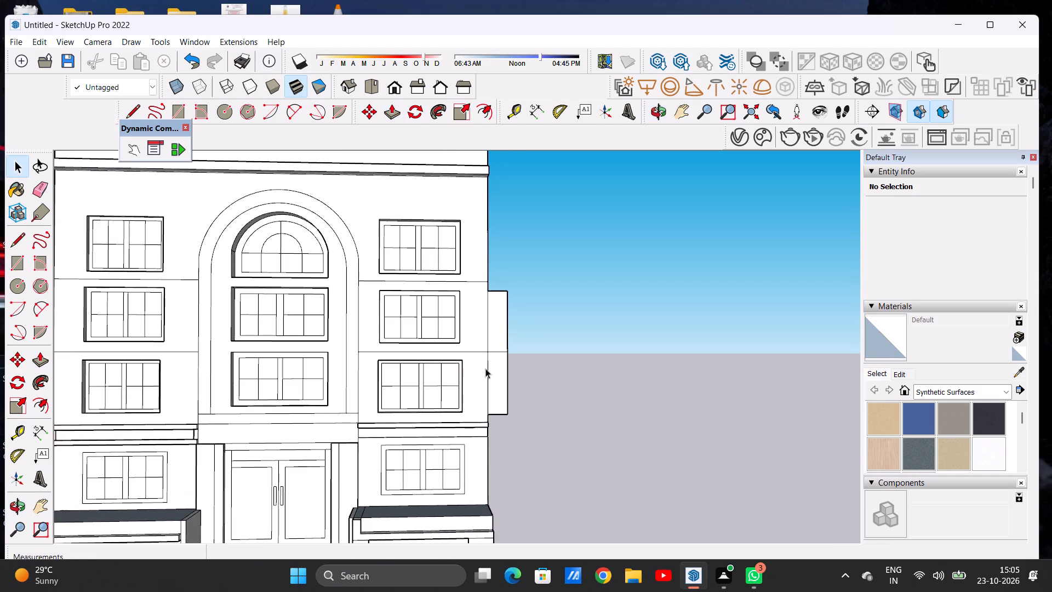
scroll(511, 359, "up", 10)
key("e")
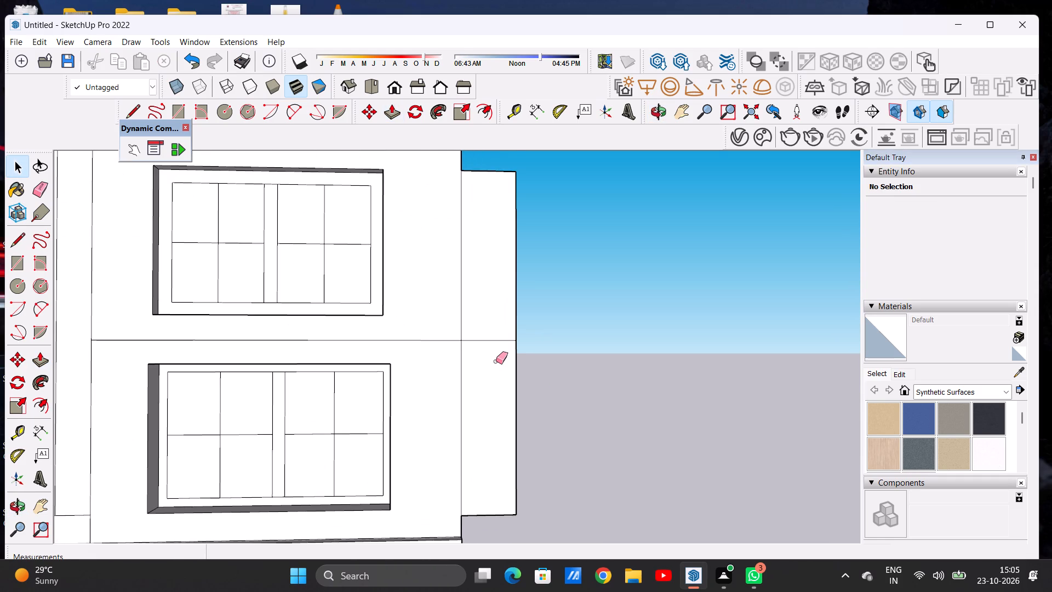
left_click_drag(486, 338, 488, 348)
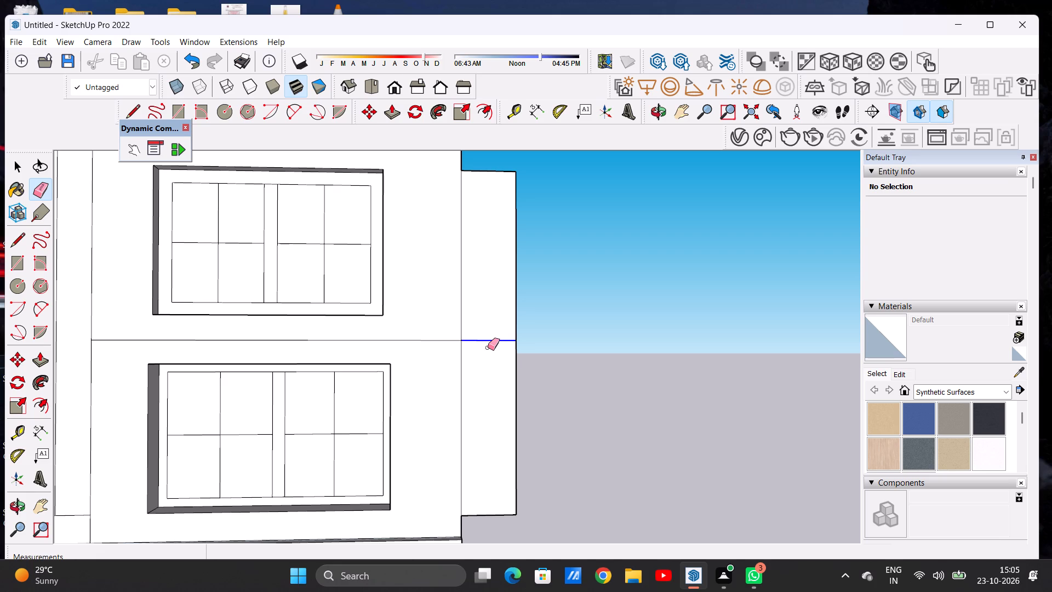
key("space")
Push/Pull the outer side face of the projecting panel outward by about 10 3/8" more.
scroll(456, 281, "down", 12)
scroll(433, 272, "up", 1)
scroll(433, 272, "down", 5)
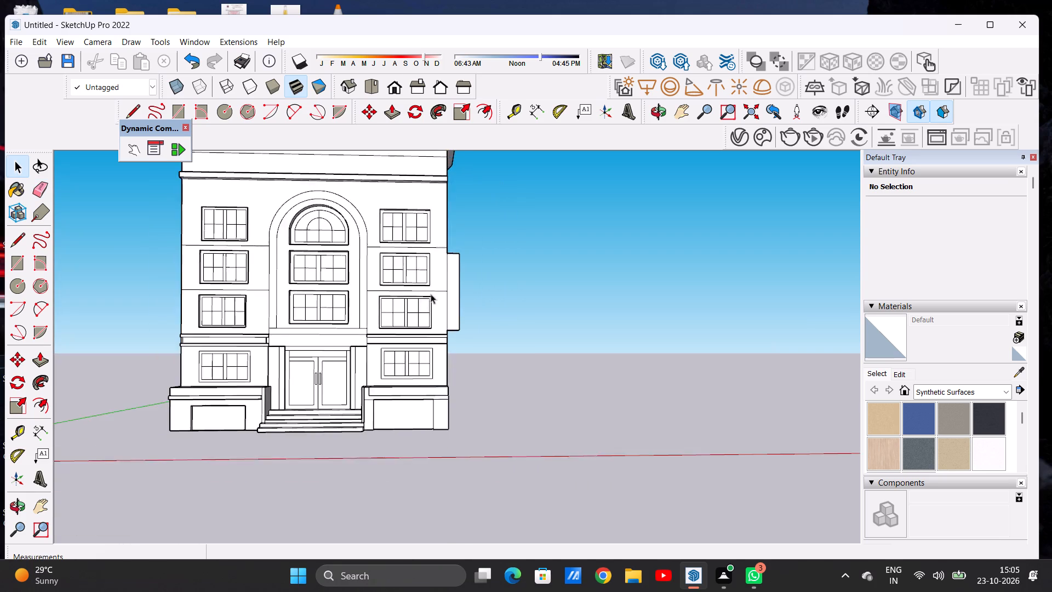
scroll(431, 294, "down", 8)
scroll(426, 221, "up", 7)
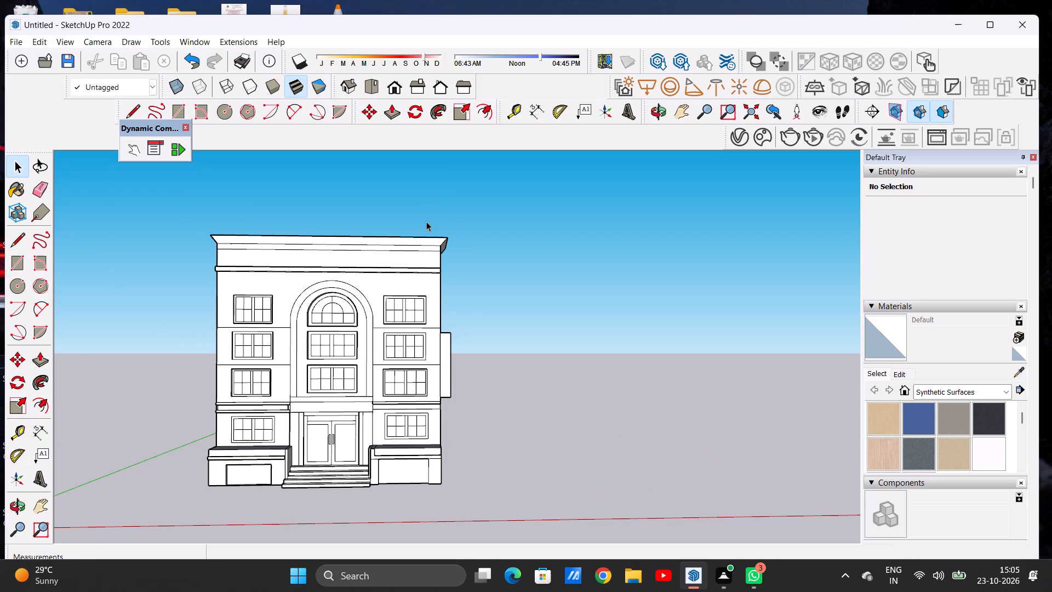
scroll(384, 339, "down", 4)
scroll(436, 366, "up", 6)
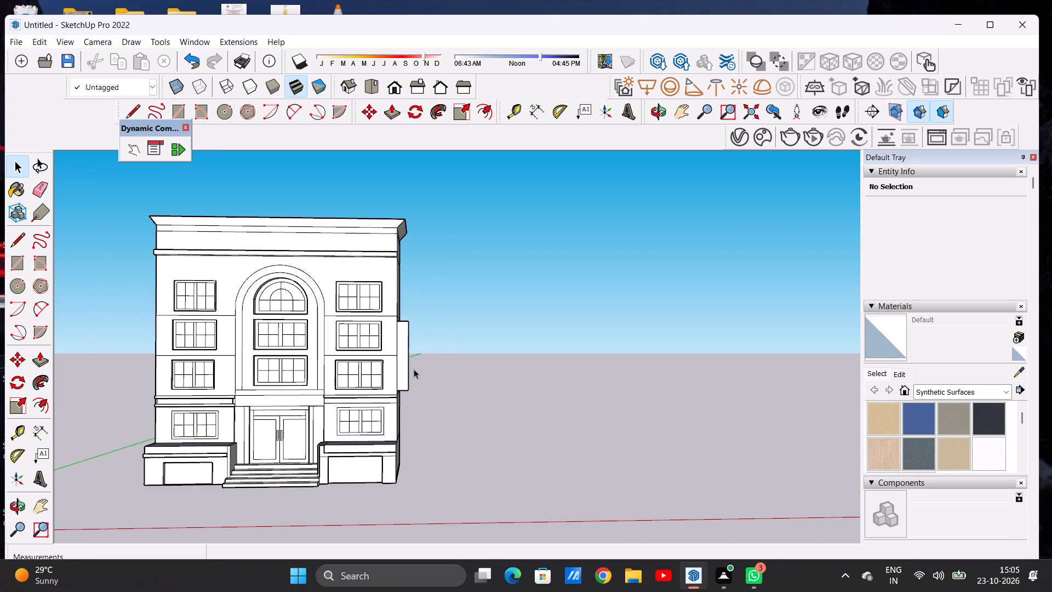
scroll(405, 376, "up", 7)
middle_click_drag(423, 341, 325, 381)
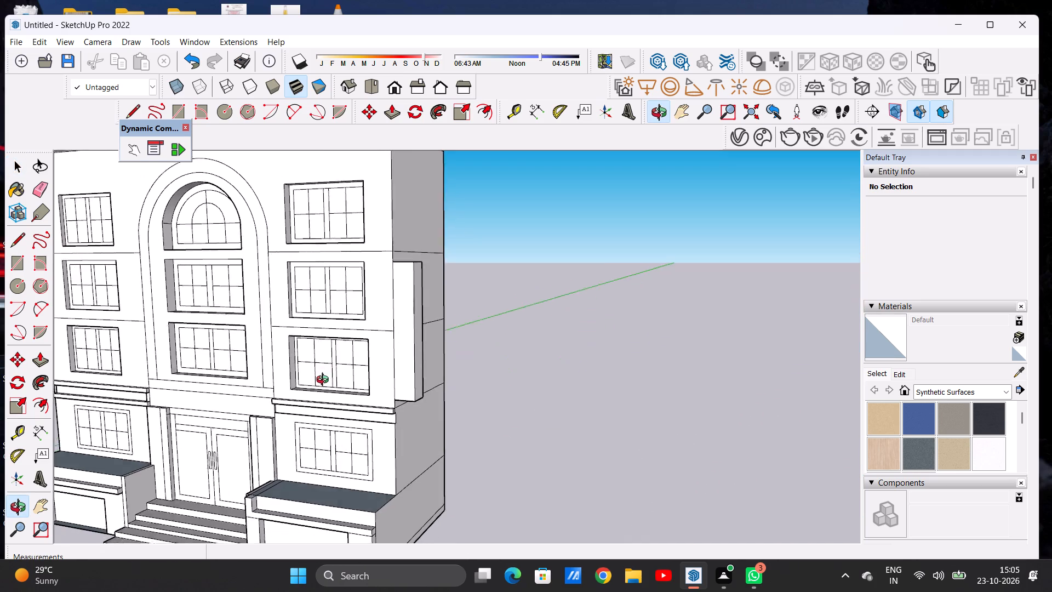
middle_click_drag(325, 381, 326, 385)
scroll(431, 263, "up", 6)
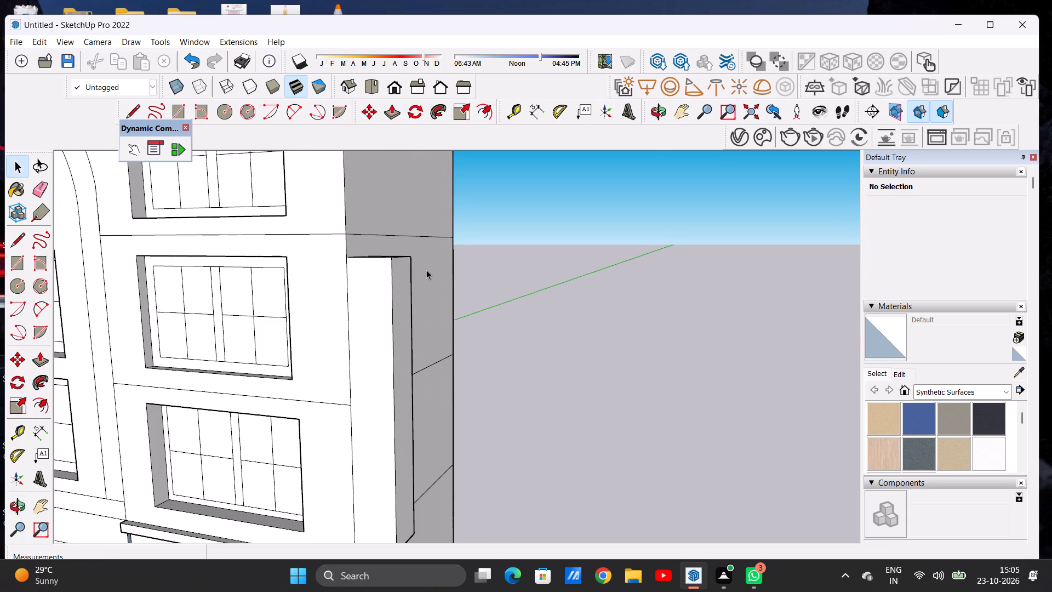
key("p")
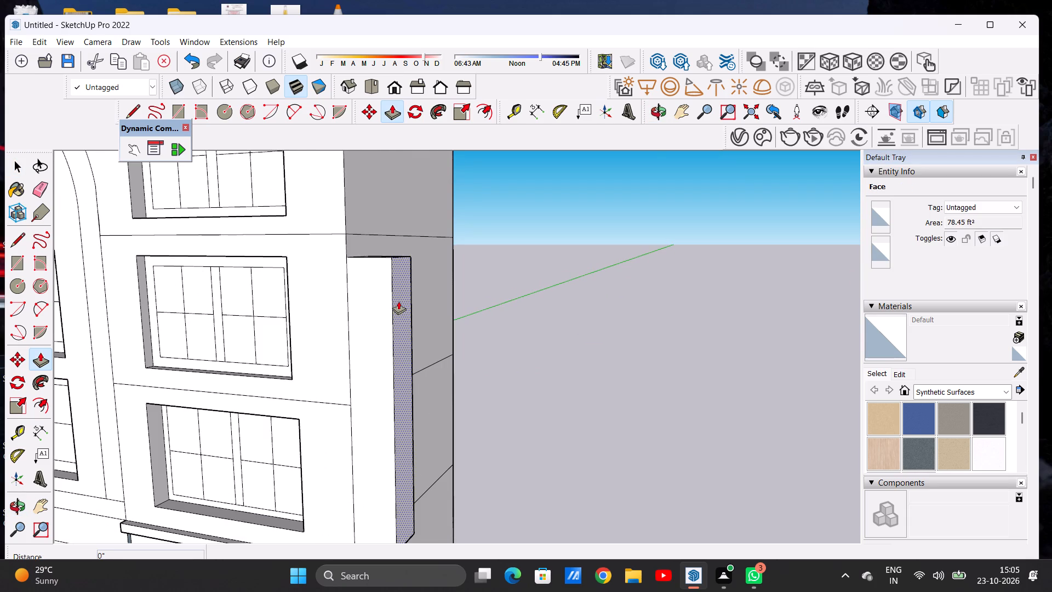
left_click(397, 301)
left_click(417, 309)
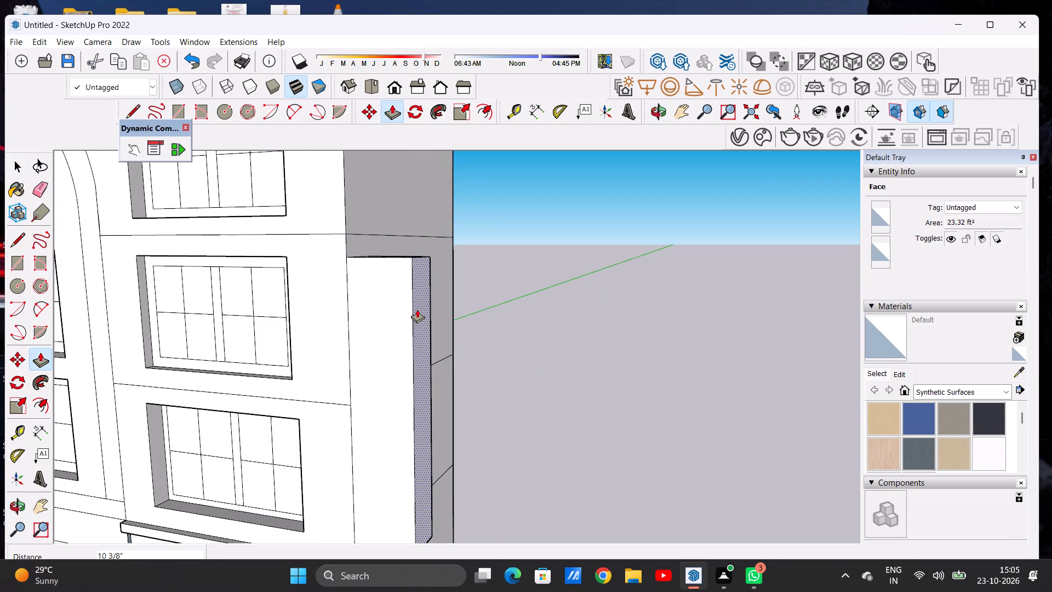
key("space")
Examine the whole front elevation with the projecting side panel from near and far.
scroll(337, 293, "down", 17)
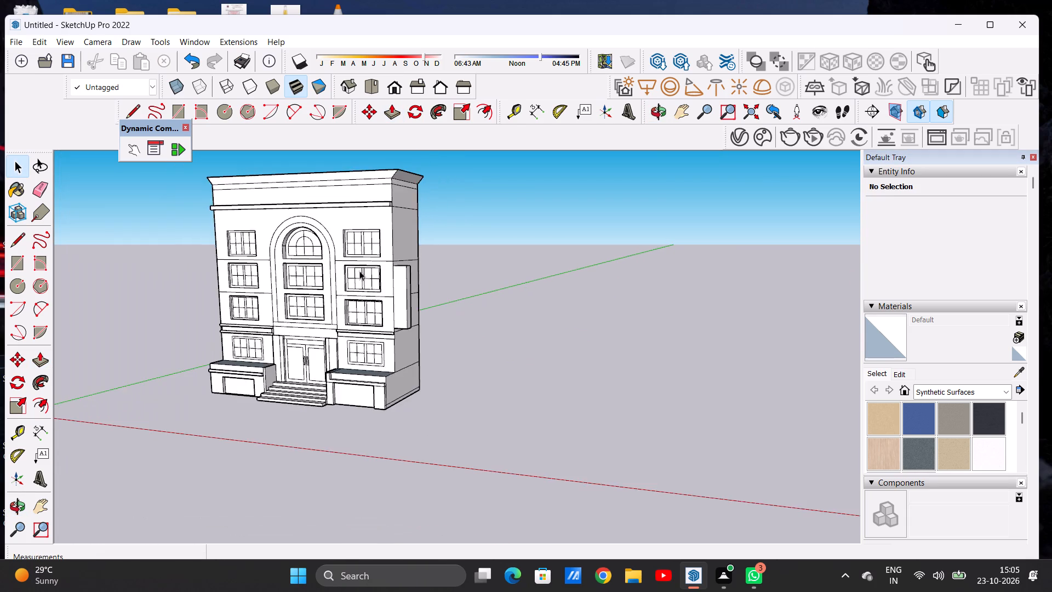
middle_click_drag(328, 288, 418, 271)
scroll(423, 310, "down", 2)
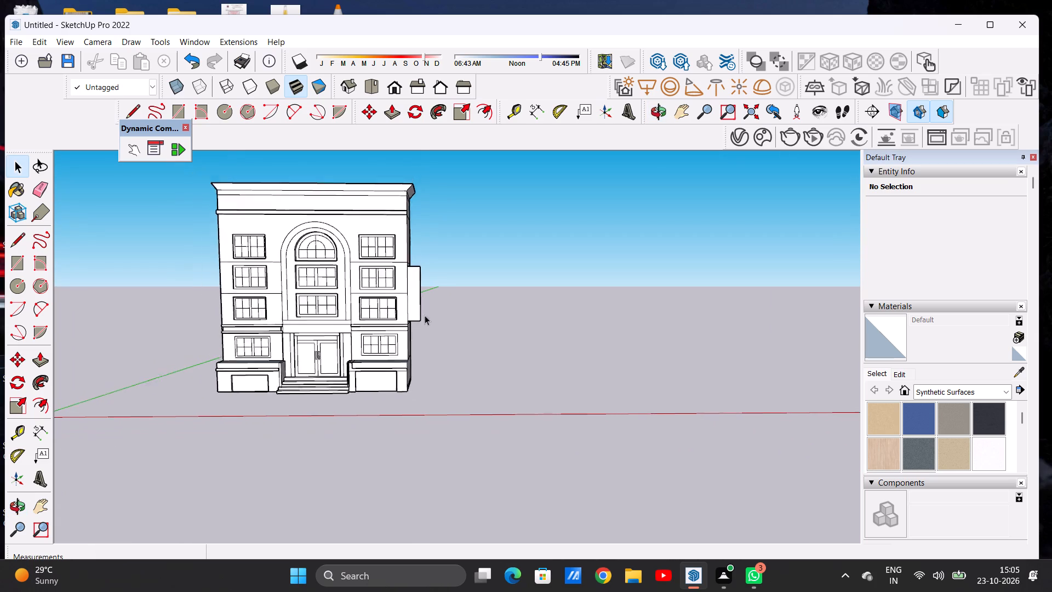
scroll(425, 315, "down", 8)
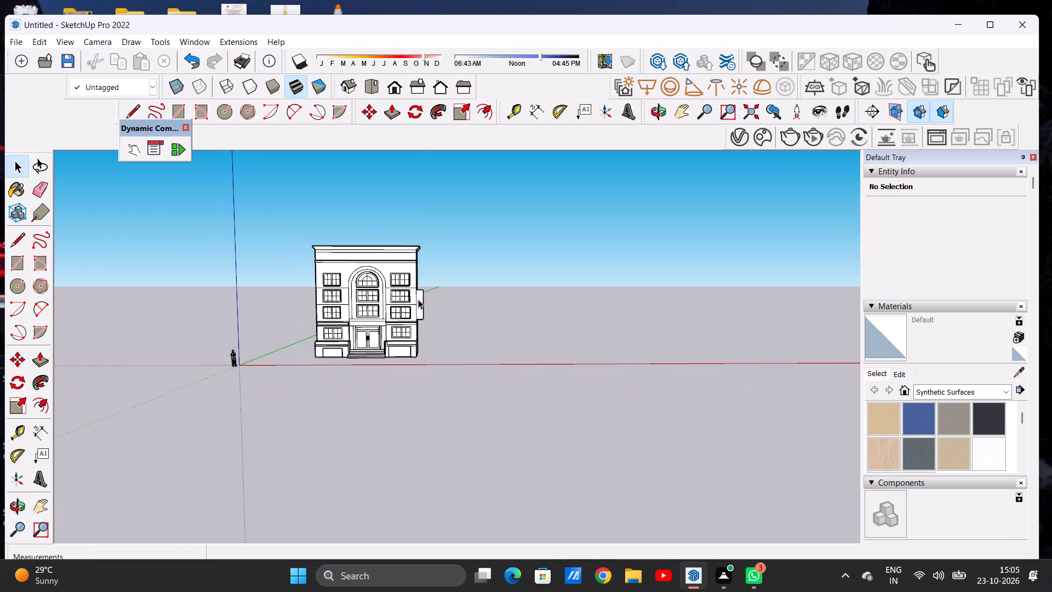
scroll(399, 283, "up", 4)
scroll(399, 283, "down", 1)
scroll(399, 283, "up", 3)
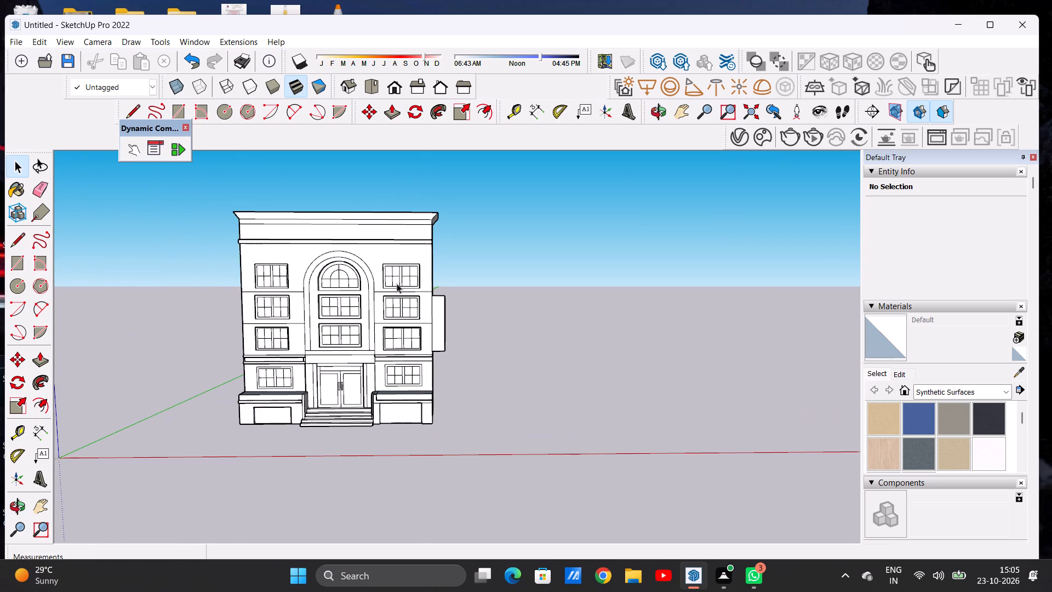
scroll(393, 289, "down", 6)
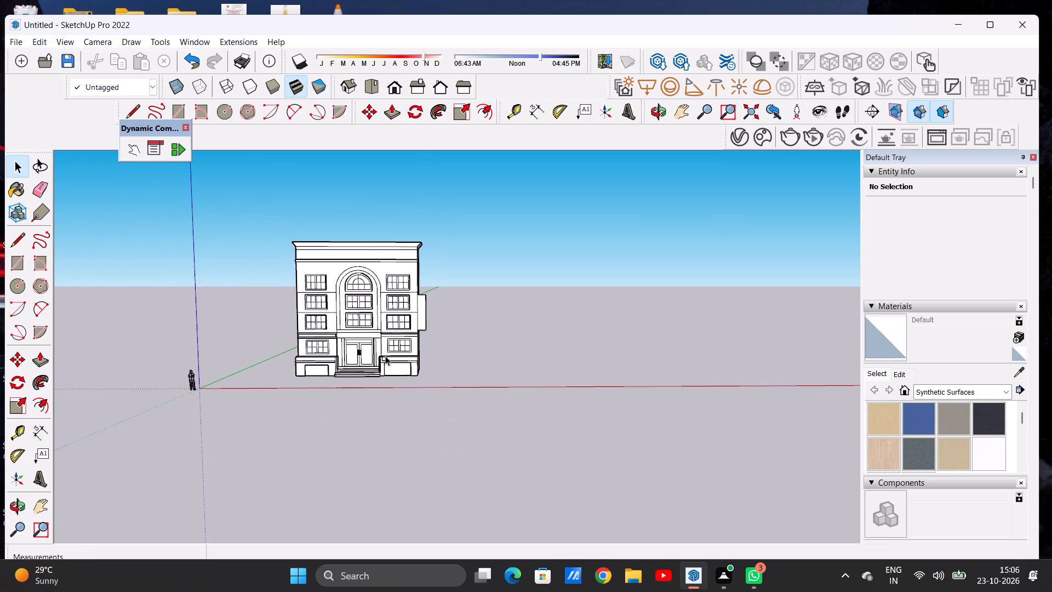
Examine the entrance steps, doors and the base blocks on both sides from several front angles.
scroll(382, 363, "up", 10)
middle_click(425, 373)
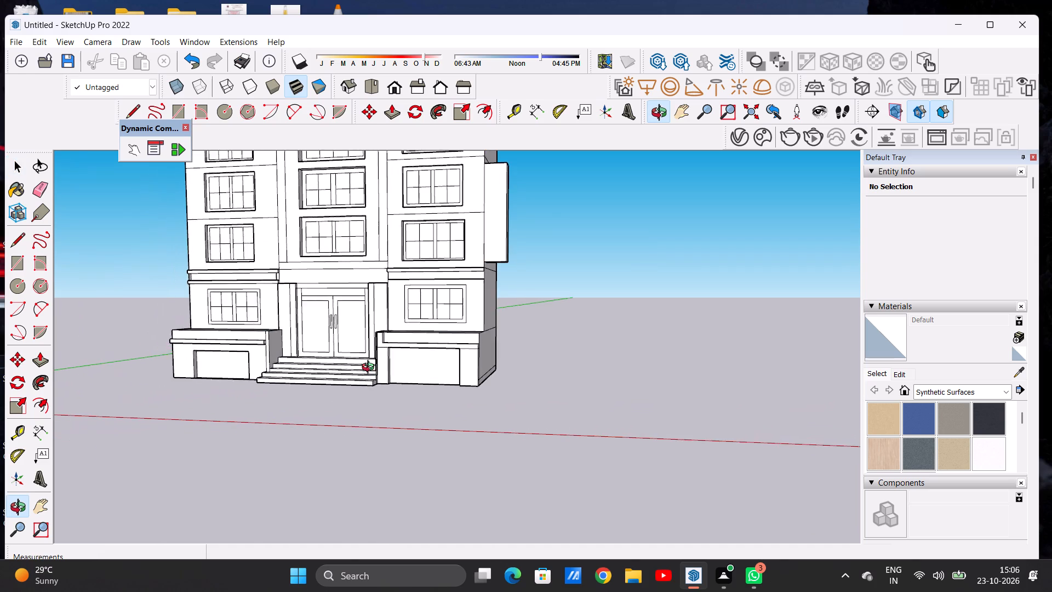
scroll(431, 344, "up", 2)
scroll(431, 344, "down", 1)
scroll(431, 344, "up", 5)
middle_click_drag(431, 337, 419, 428)
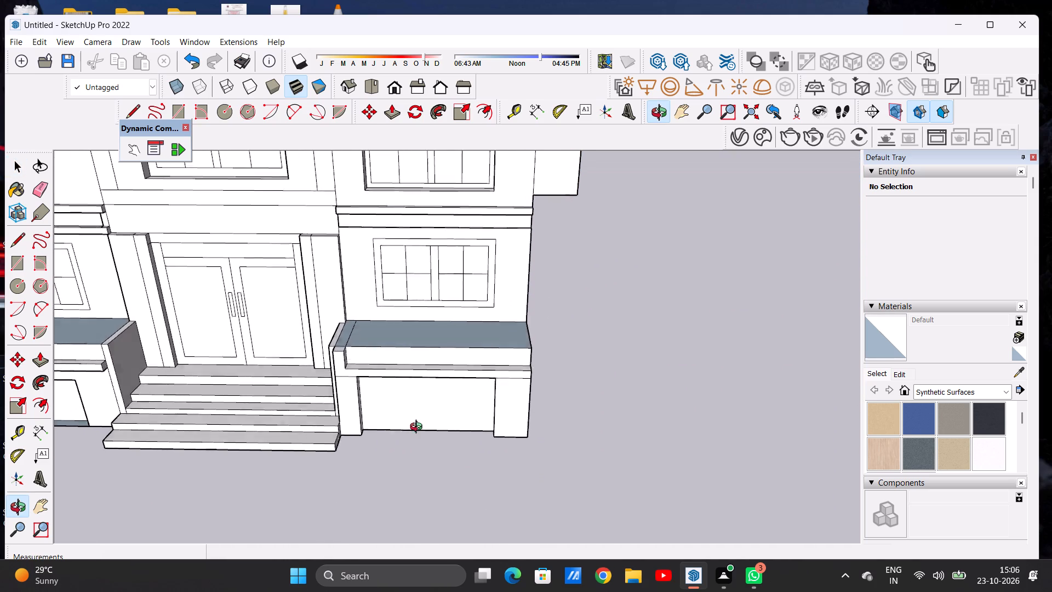
middle_click_drag(419, 428, 413, 354)
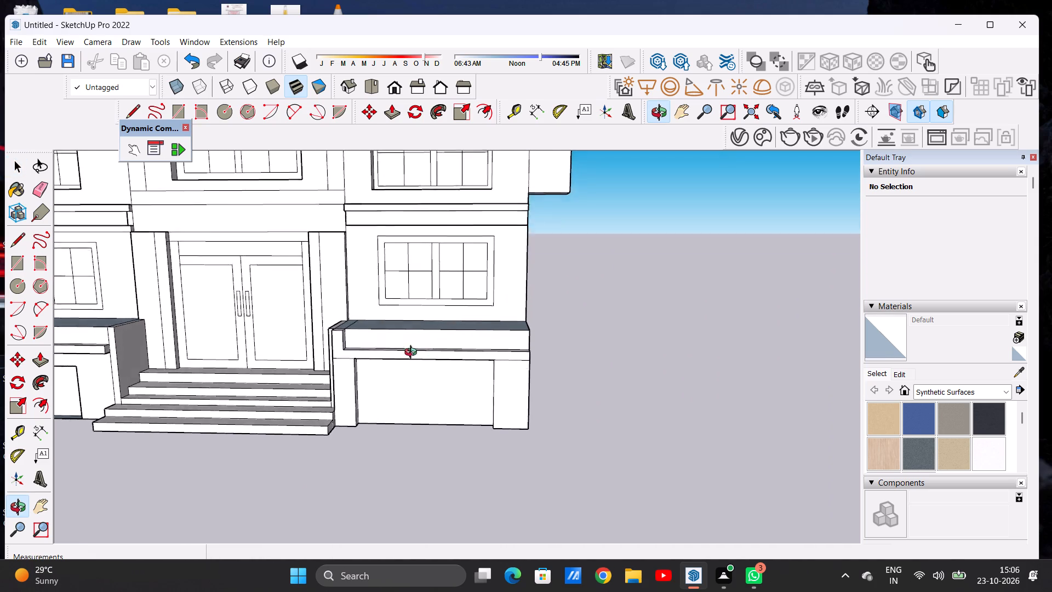
middle_click_drag(413, 354, 421, 334)
middle_click(421, 334)
scroll(414, 342, "down", 5)
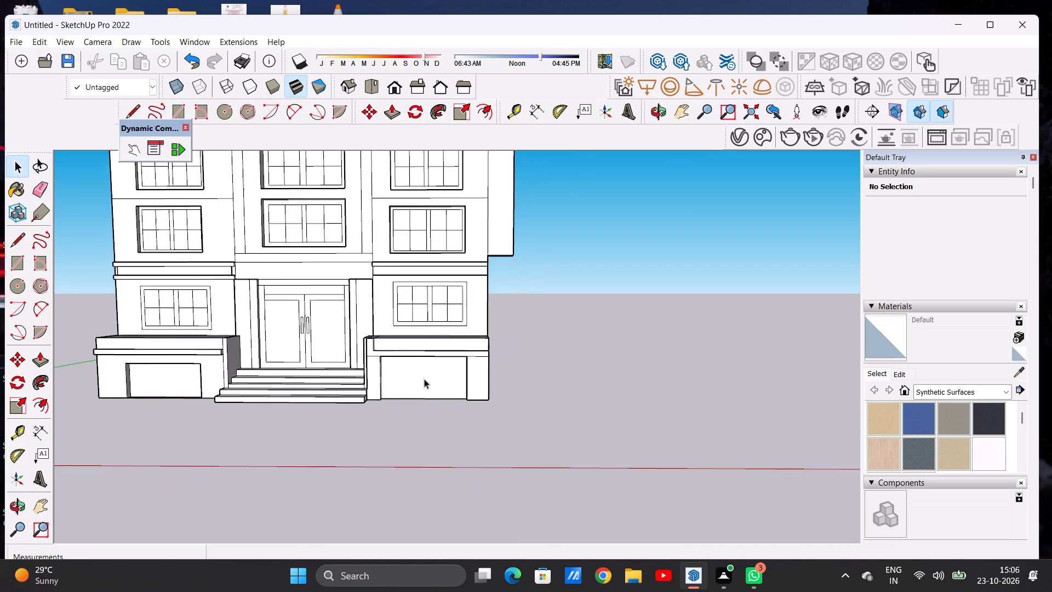
scroll(424, 379, "down", 2)
scroll(264, 385, "up", 9)
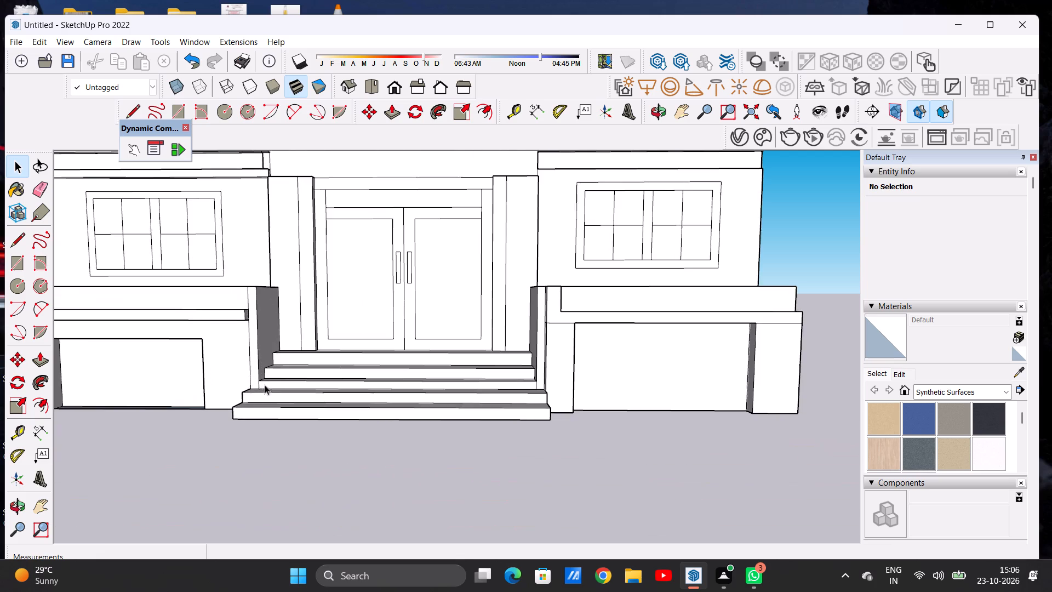
middle_click_drag(224, 386, 303, 406)
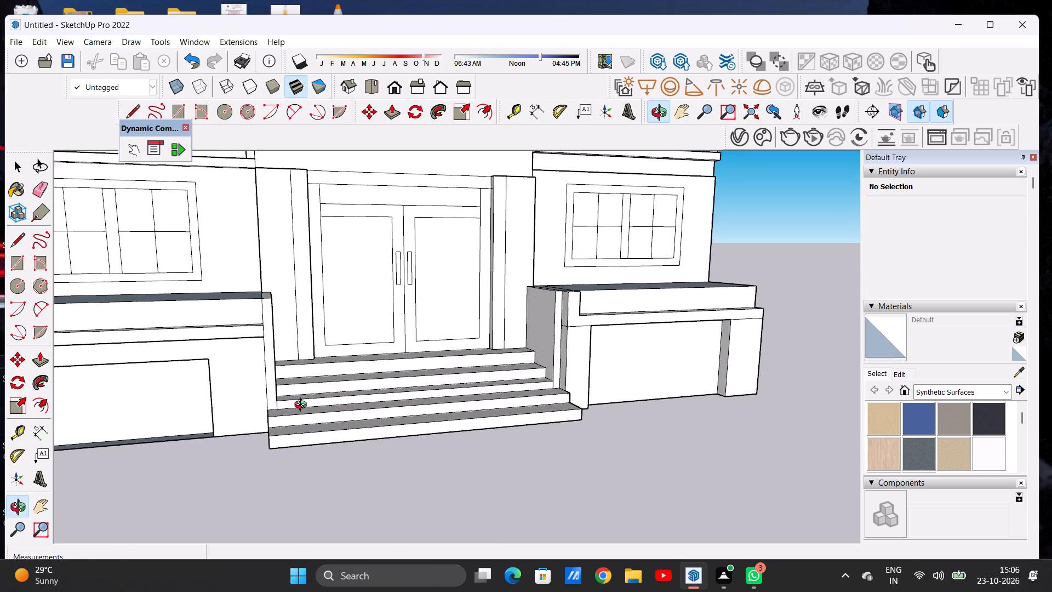
middle_click_drag(303, 406, 257, 407)
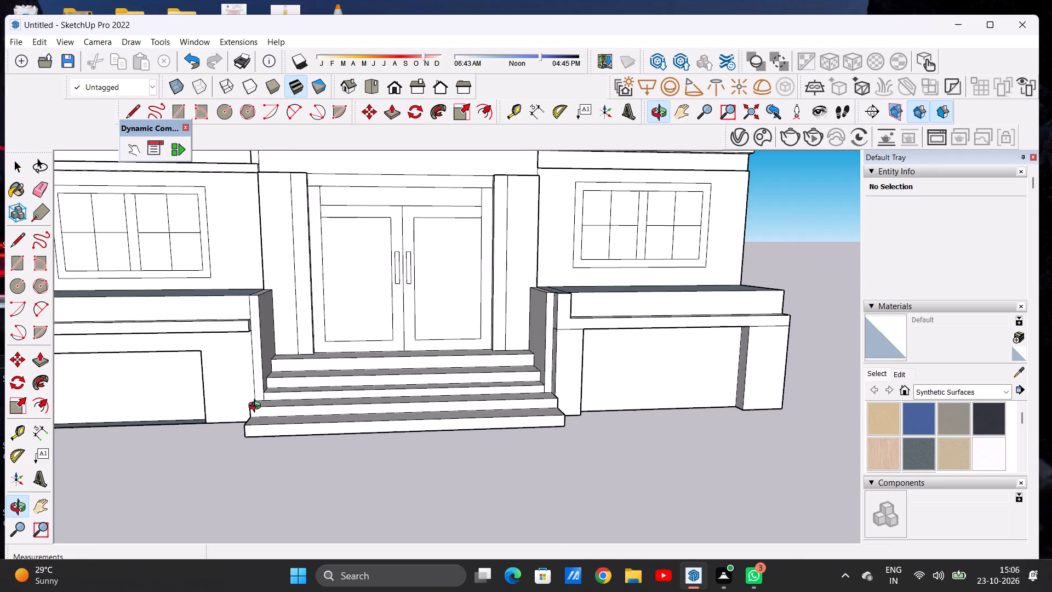
Examine the front facade around the entrance doors, steps and base blocks from near and far.
middle_click_drag(257, 407, 248, 399)
scroll(250, 411, "down", 6)
scroll(348, 410, "down", 6)
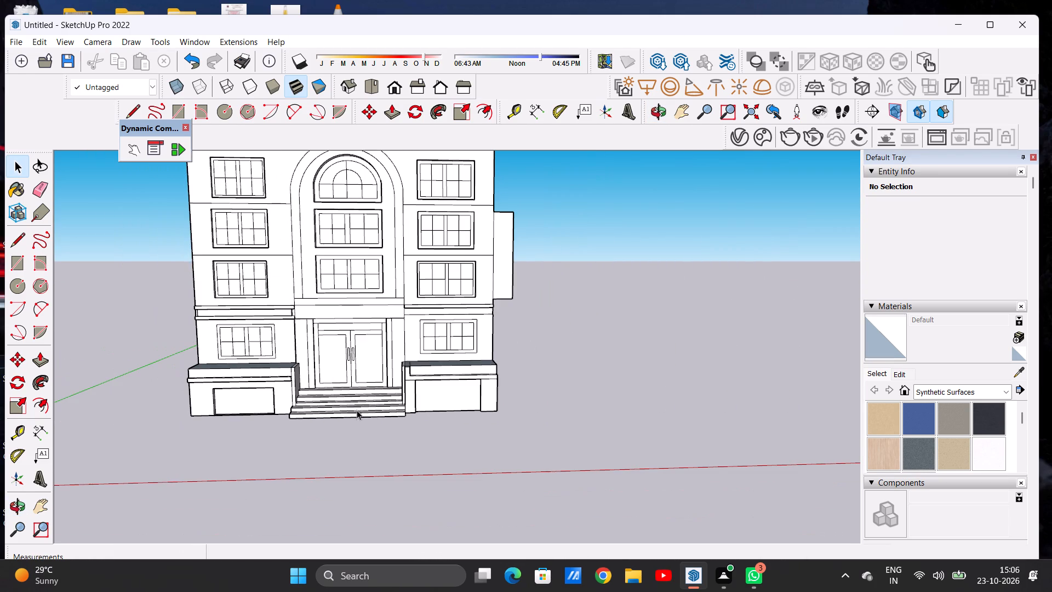
scroll(377, 399, "up", 7)
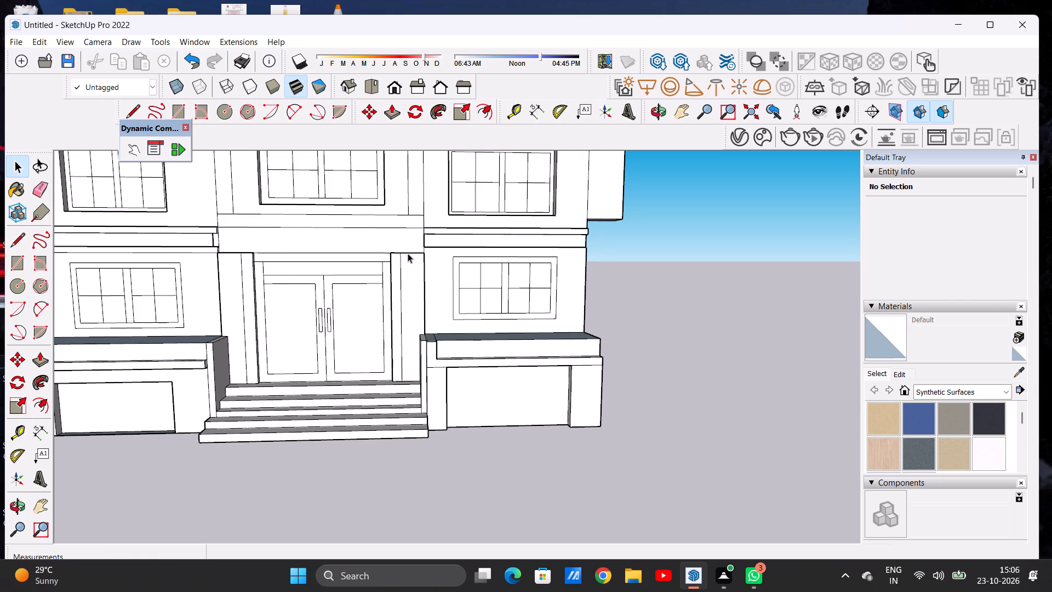
scroll(338, 294, "down", 3)
middle_click_drag(348, 303, 344, 277)
middle_click_drag(342, 277, 364, 323)
middle_click_drag(361, 315, 339, 306)
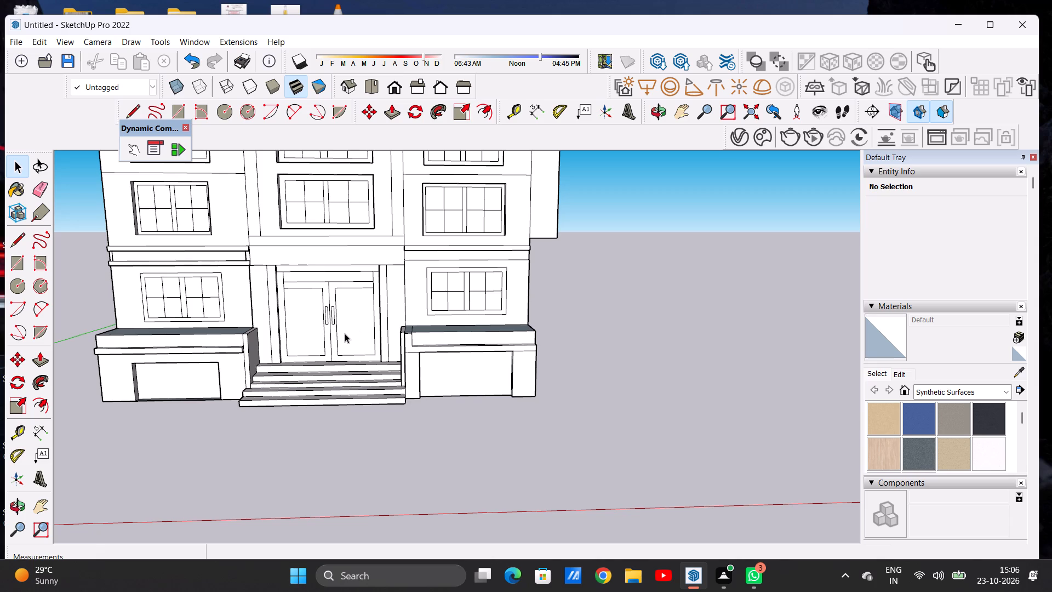
scroll(256, 275, "up", 9)
scroll(247, 261, "down", 1)
scroll(247, 261, "up", 1)
scroll(247, 261, "down", 1)
scroll(247, 261, "up", 1)
scroll(247, 261, "down", 1)
Push/Pull the horizontal band above the entrance doors outward by about 4 15/16", flush with the side pilasters.
middle_click_drag(248, 247, 291, 329)
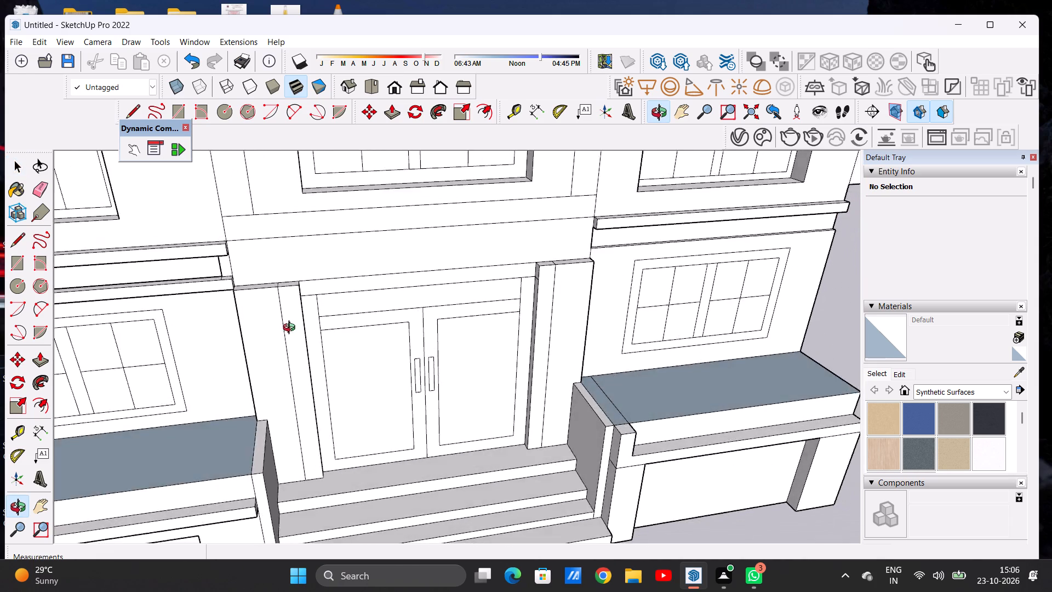
middle_click_drag(291, 329, 425, 344)
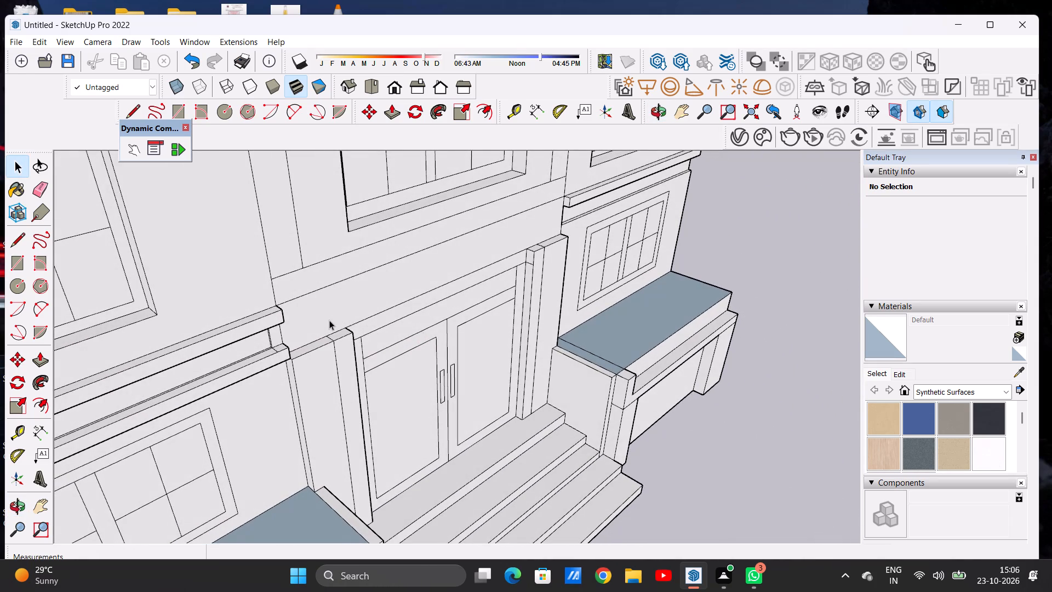
scroll(329, 320, "up", 4)
key("p")
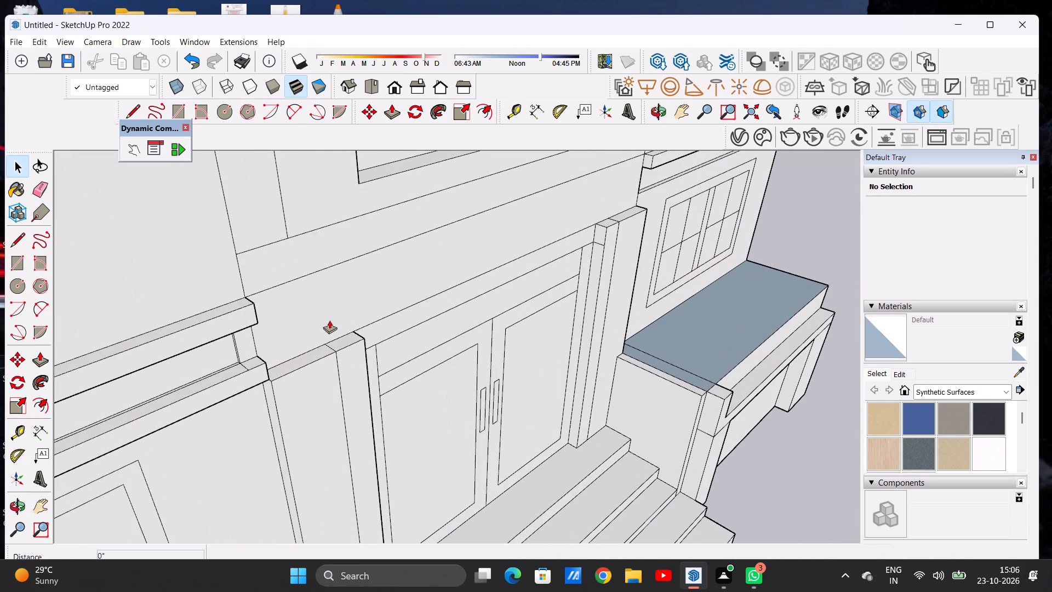
left_click(278, 322)
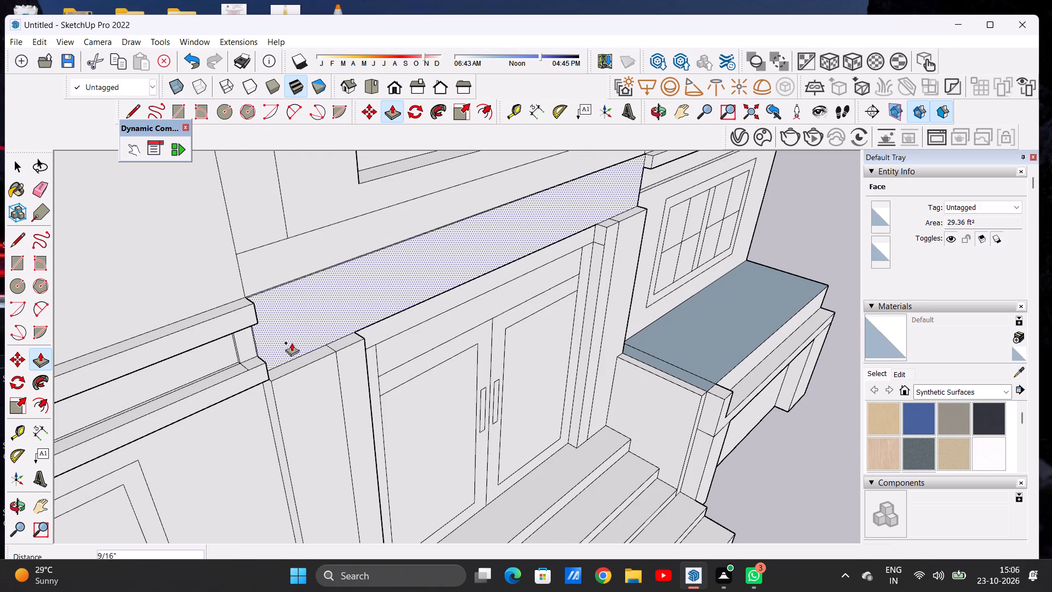
left_click(287, 328)
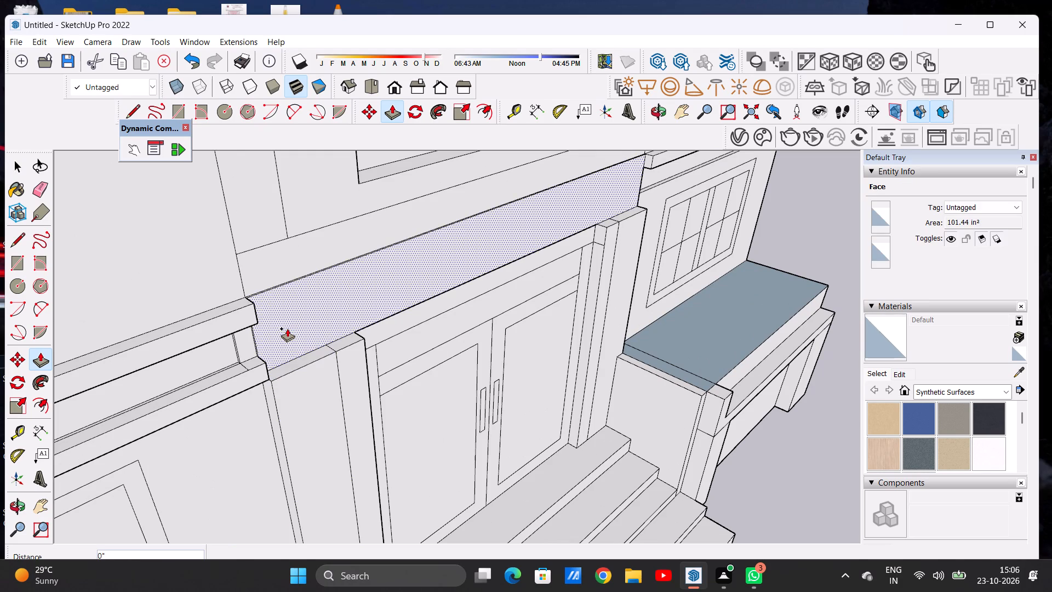
left_click(273, 387)
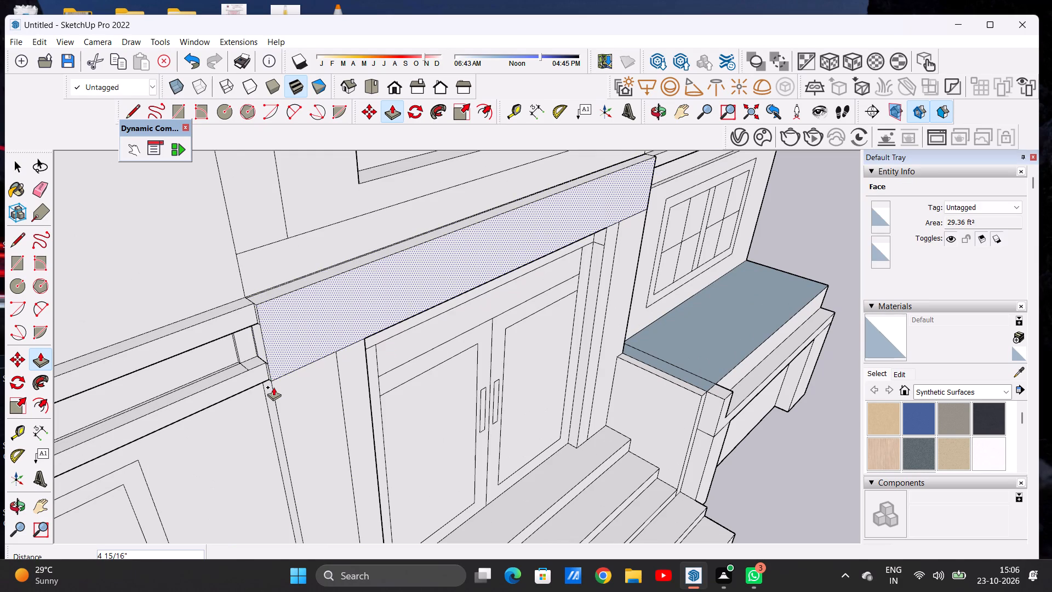
key("space")
Examine the projecting band above the entrance from the front, close up and in the whole elevation.
scroll(292, 382, "down", 8)
middle_click_drag(367, 391, 228, 310)
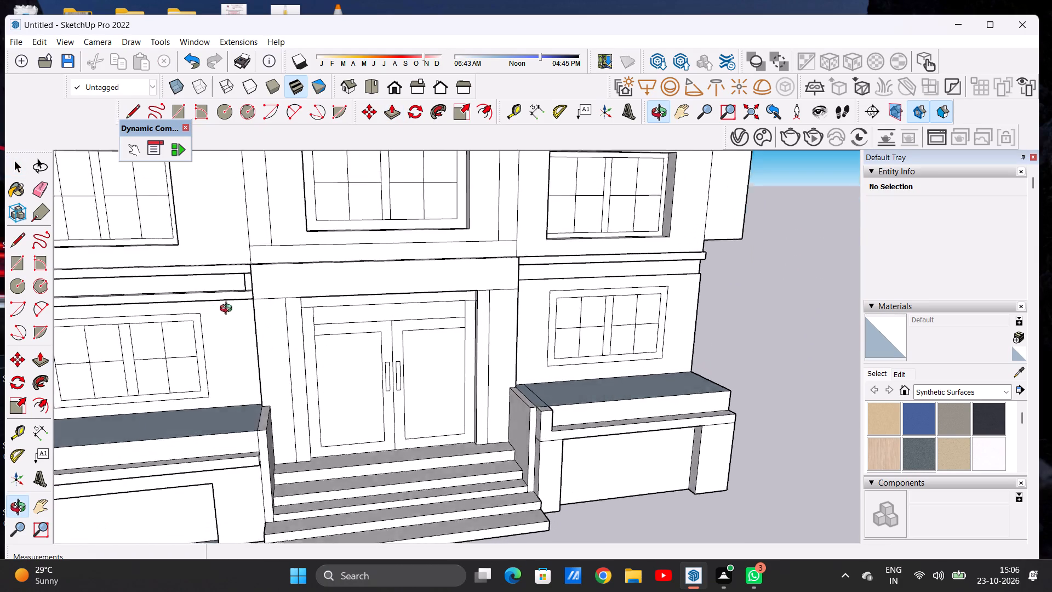
middle_click_drag(228, 310, 222, 293)
scroll(368, 326, "down", 5)
middle_click_drag(400, 371, 367, 316)
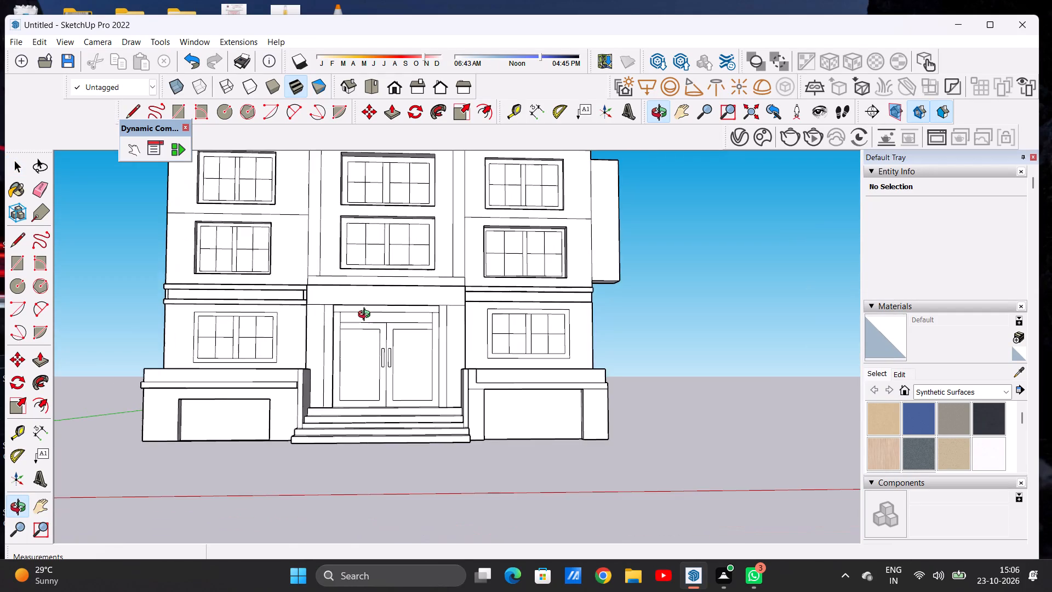
middle_click_drag(367, 316, 361, 331)
scroll(364, 363, "down", 7)
scroll(368, 370, "up", 1)
scroll(371, 386, "down", 8)
scroll(378, 326, "up", 8)
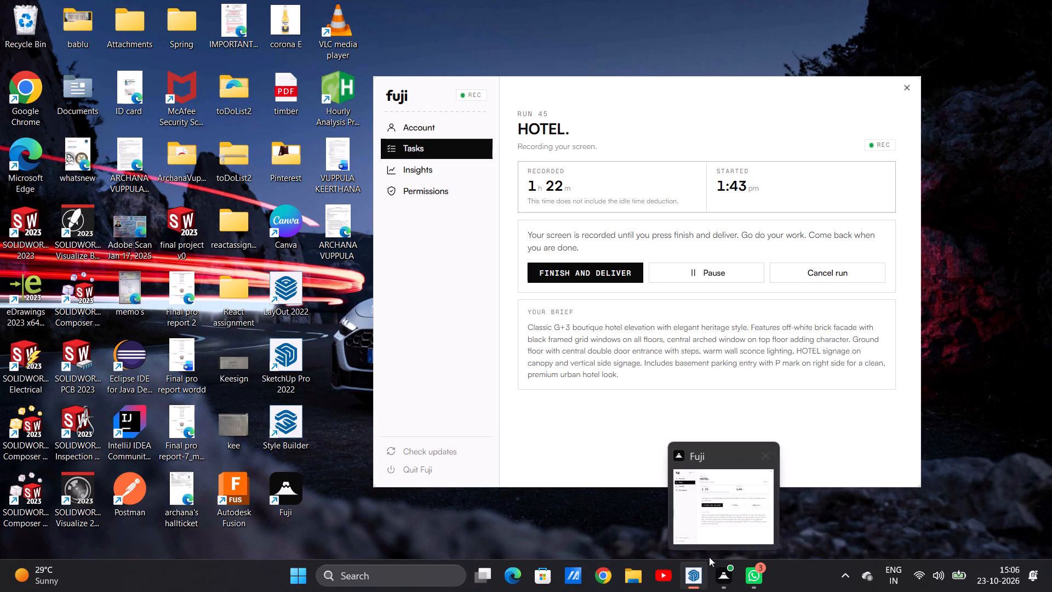
Switch back from Fuji to SketchUp and examine the whole building and its roof cornice.
left_click(690, 520)
scroll(488, 373, "down", 2)
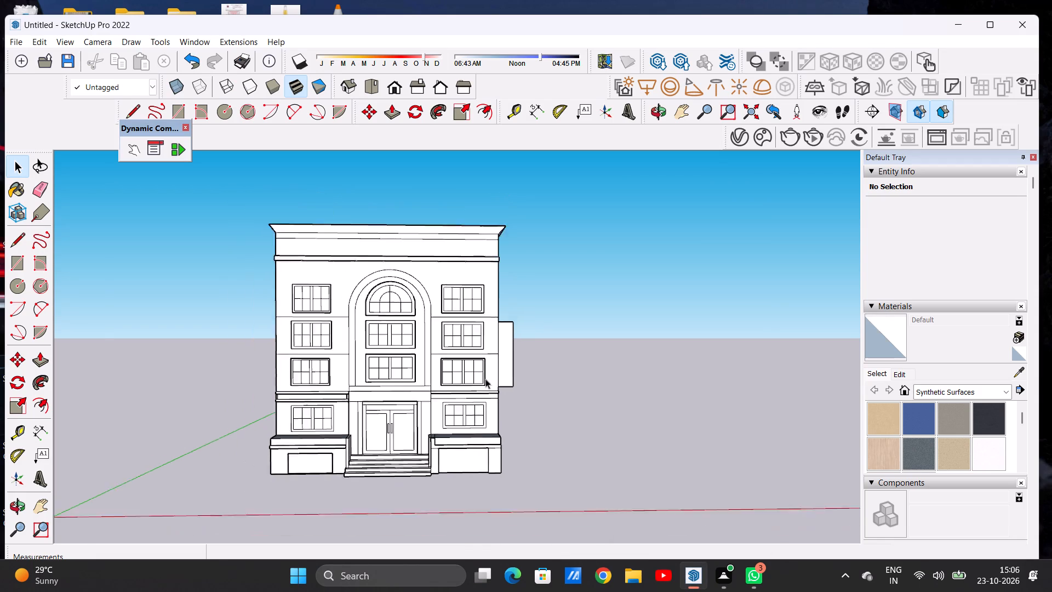
scroll(485, 379, "down", 1)
middle_click_drag(584, 373, 542, 369)
middle_click(542, 369)
scroll(542, 406, "down", 3)
scroll(439, 438, "up", 7)
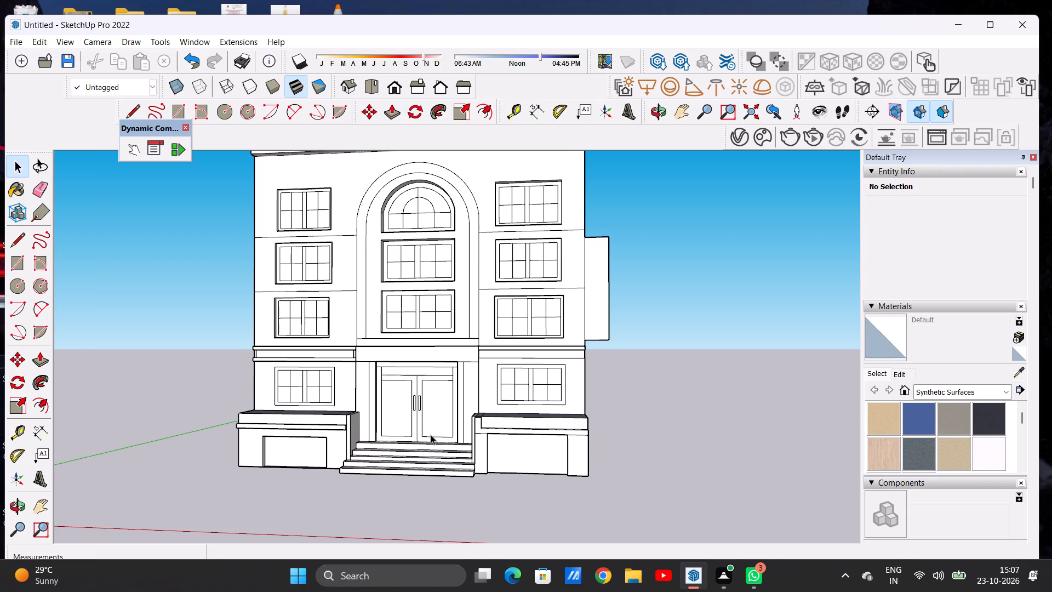
scroll(406, 454, "down", 9)
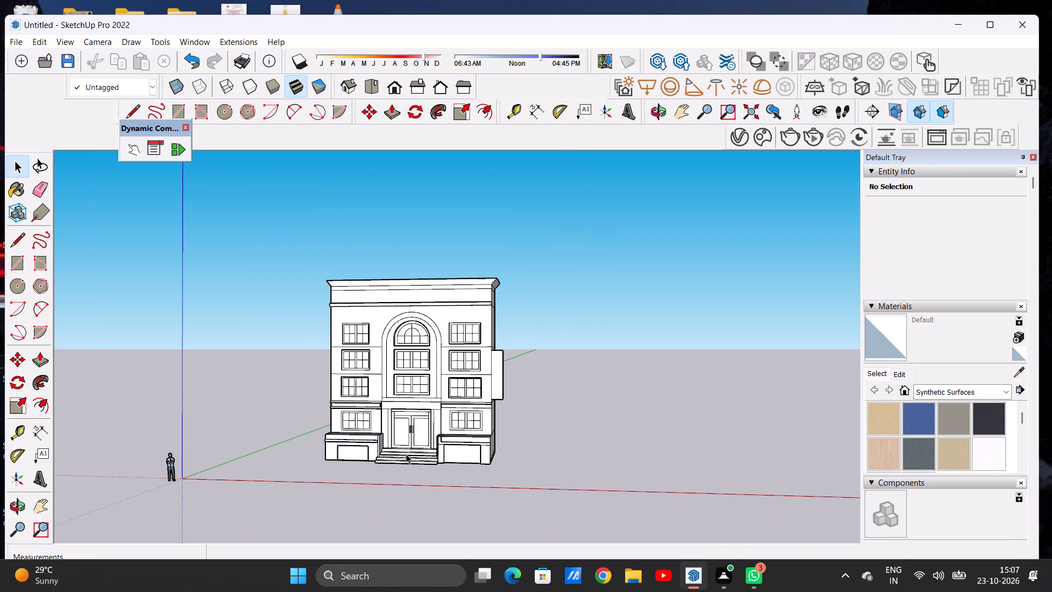
scroll(406, 454, "down", 2)
scroll(329, 301, "up", 6)
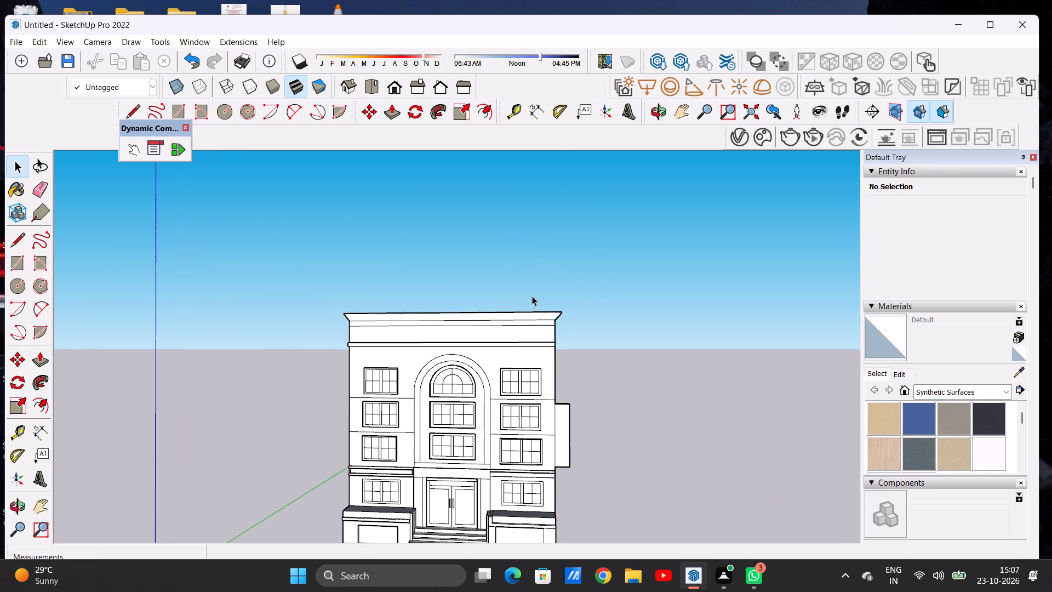
middle_click_drag(527, 301, 675, 357)
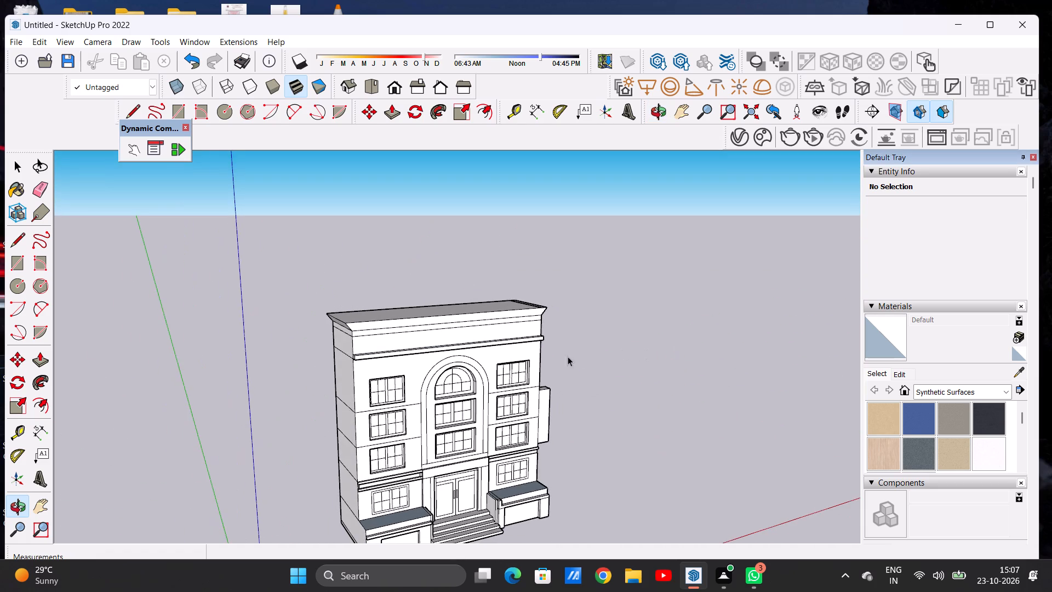
middle_click_drag(362, 349, 275, 344)
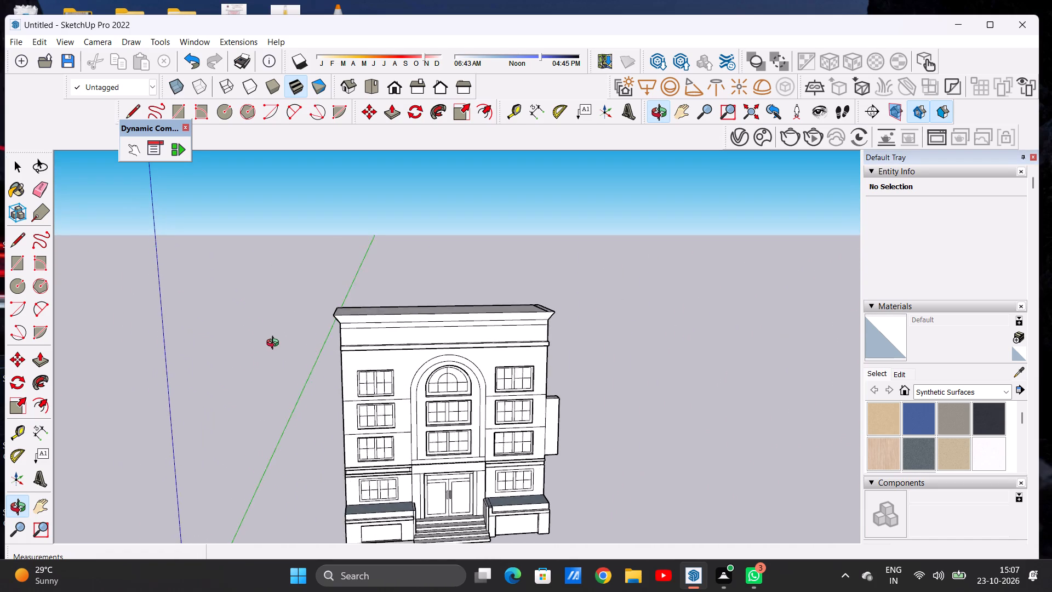
middle_click_drag(275, 344, 243, 321)
scroll(388, 315, "down", 5)
scroll(383, 317, "up", 14)
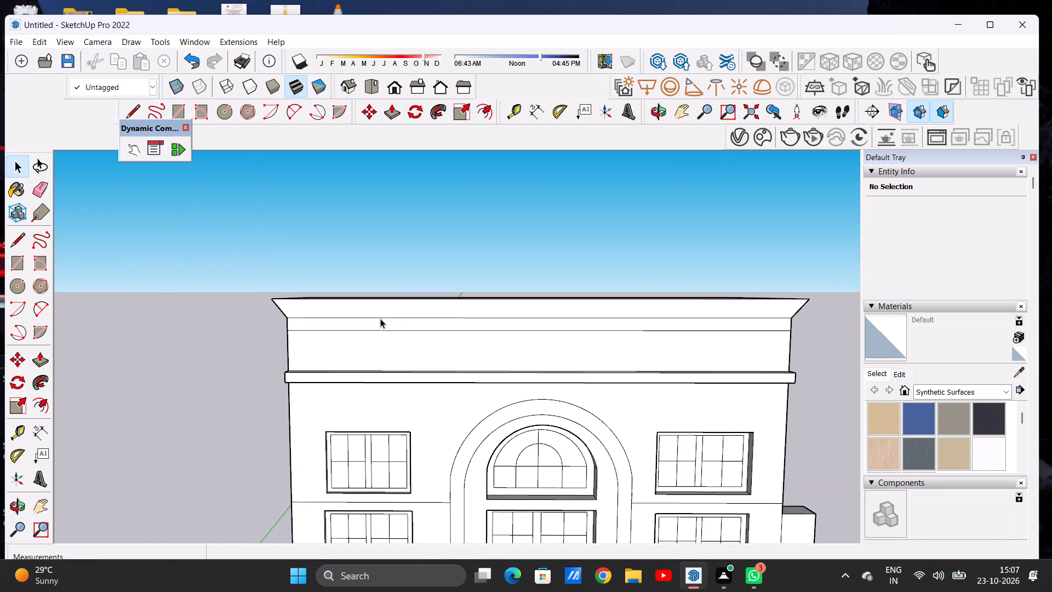
Push/Pull the narrow front band under the roof cornice outward by about 1' 9/16", flush with the projecting ledge below.
scroll(389, 343, "down", 4)
middle_click_drag(267, 355, 333, 361)
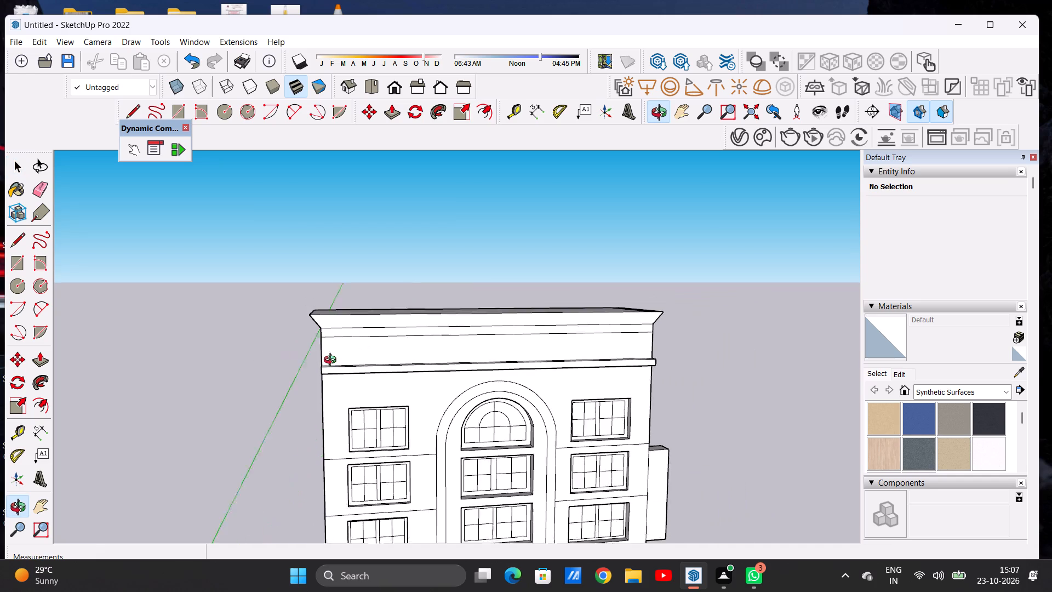
middle_click_drag(333, 361, 453, 380)
scroll(368, 346, "up", 6)
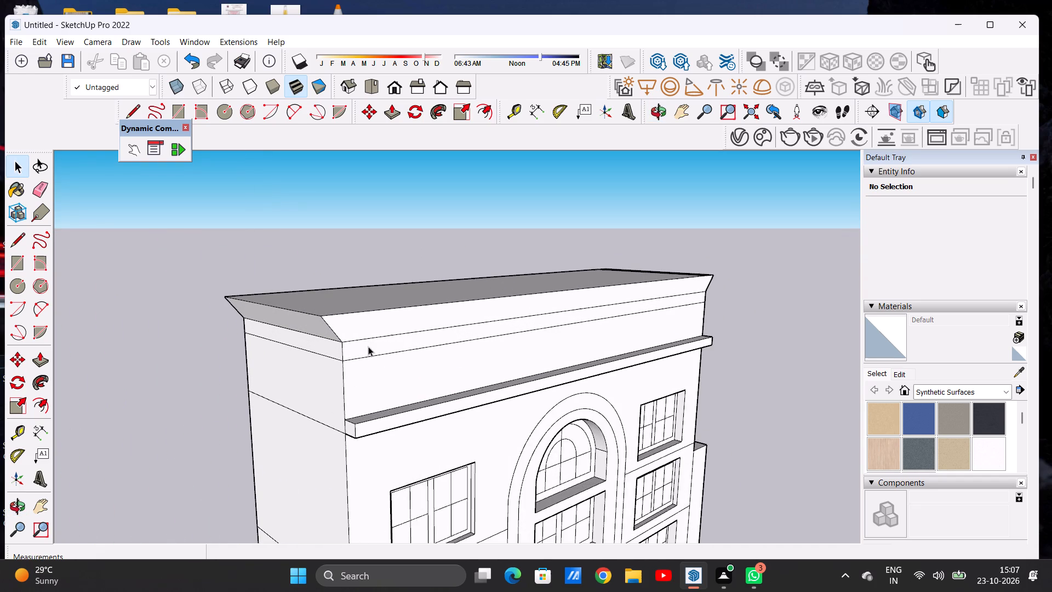
key("p")
scroll(368, 346, "up", 3)
scroll(368, 346, "down", 1)
scroll(368, 346, "up", 2)
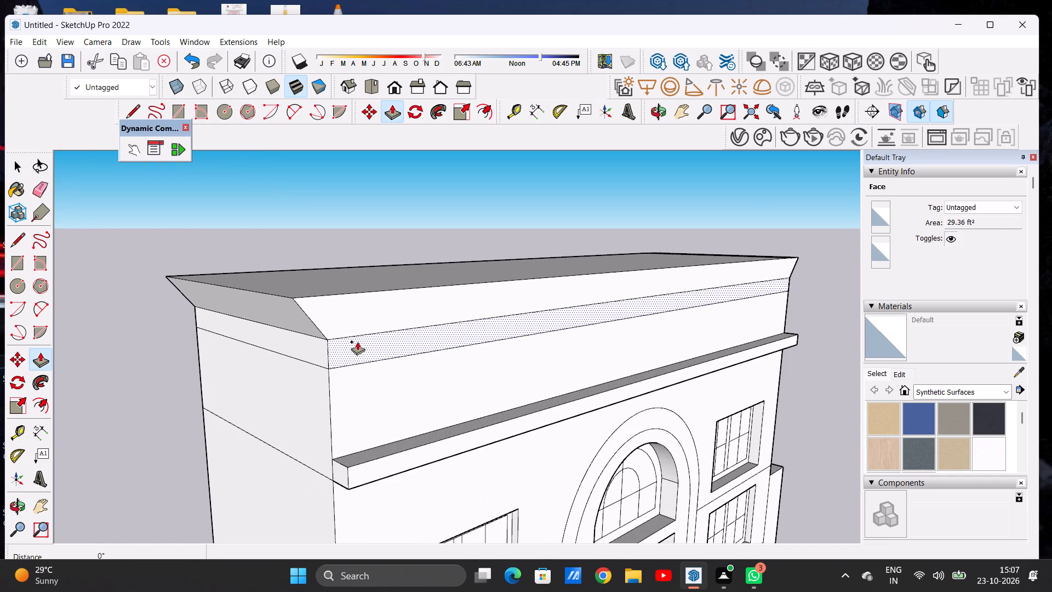
left_click(357, 341)
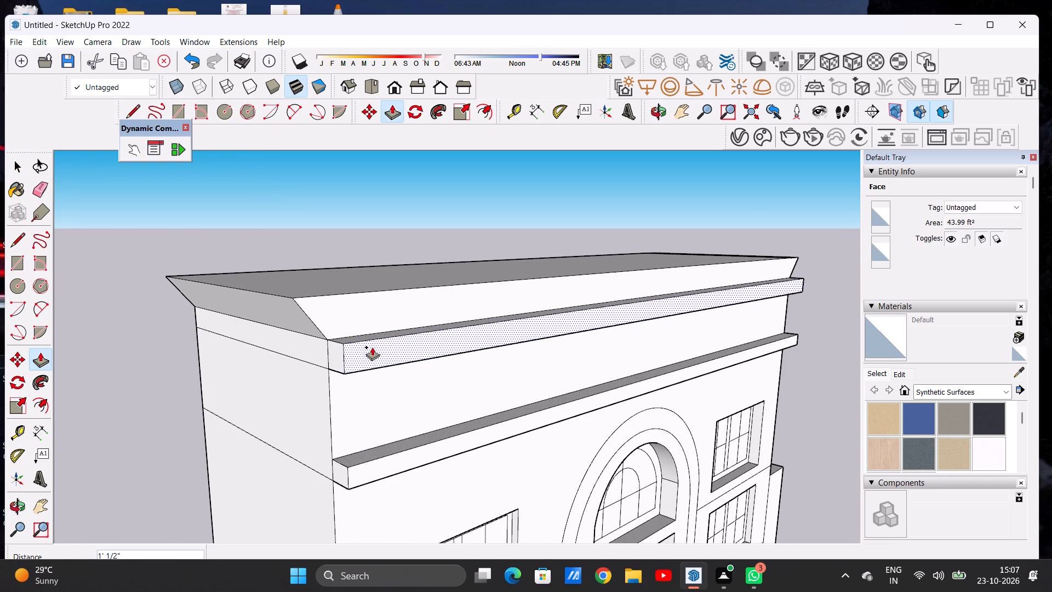
left_click(345, 471)
key("space")
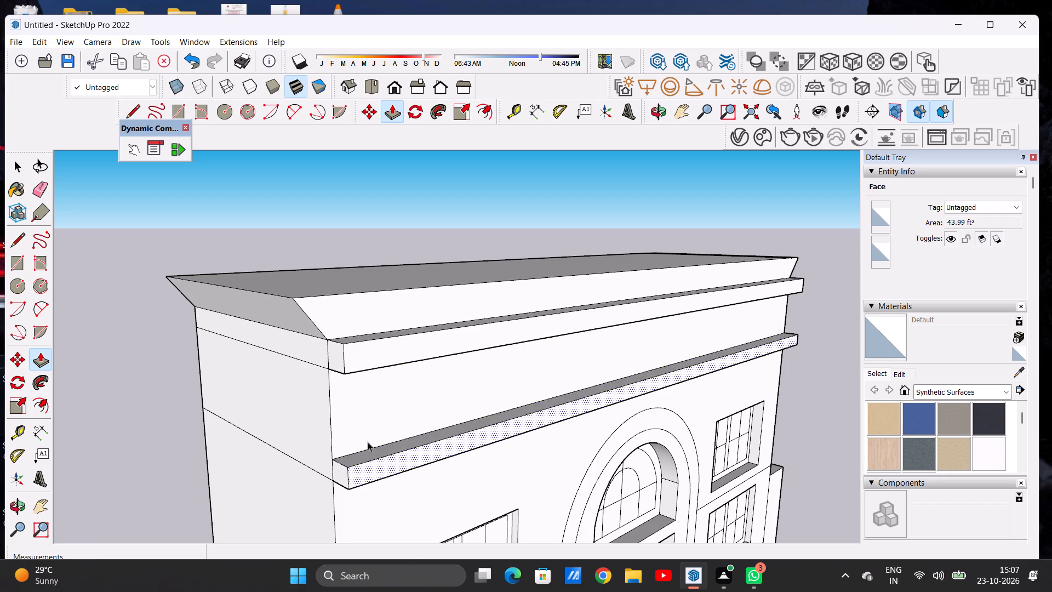
Examine the roof cornice with its projecting band and the full front elevation.
scroll(379, 390, "down", 7)
middle_click_drag(462, 453, 301, 414)
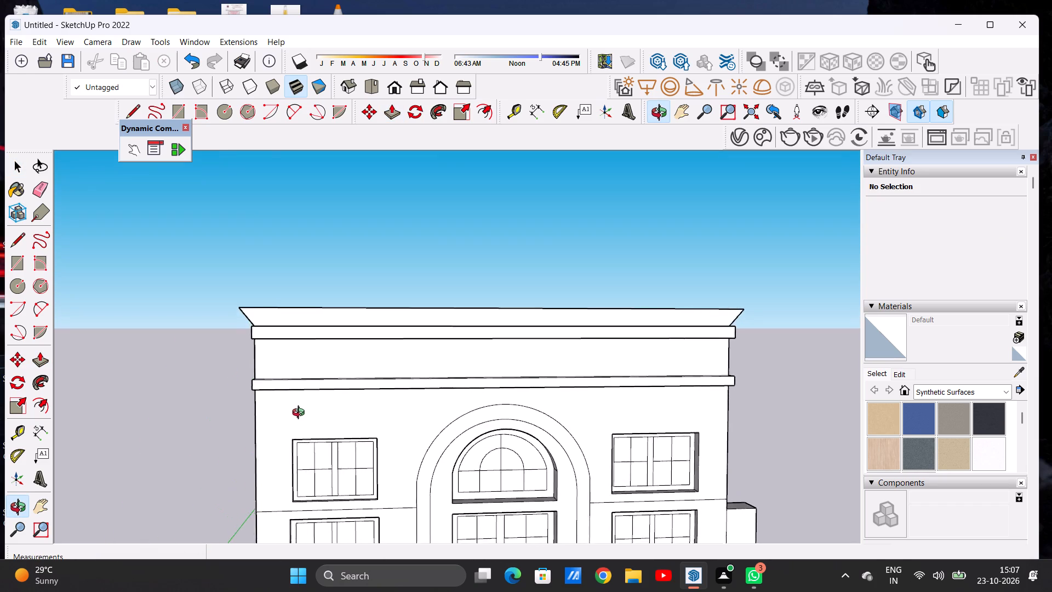
middle_click_drag(301, 414, 271, 428)
scroll(304, 382, "down", 6)
middle_click_drag(521, 384, 483, 398)
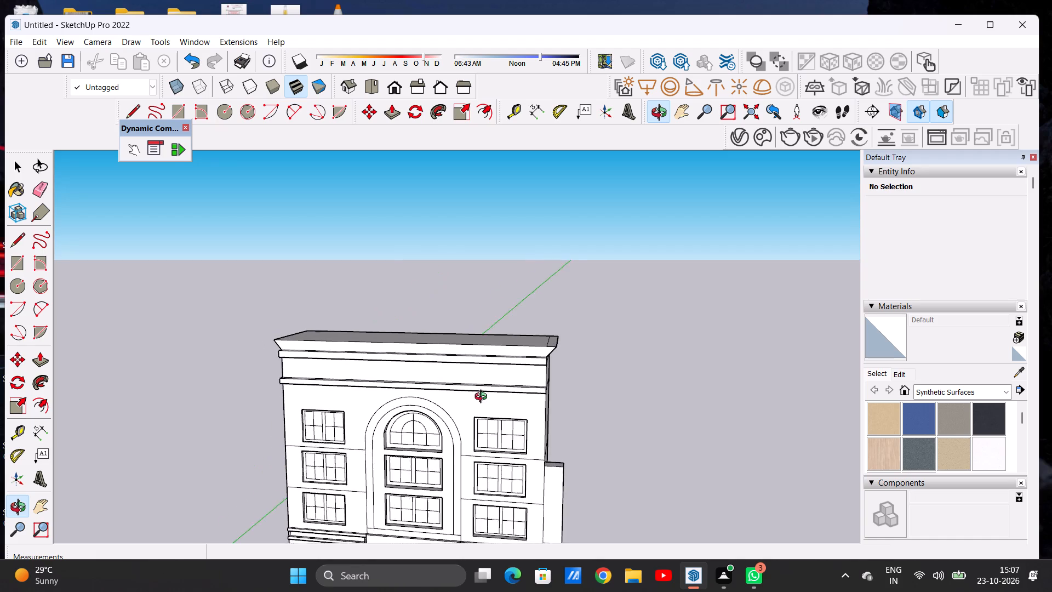
middle_click_drag(483, 398, 514, 371)
scroll(472, 348, "down", 6)
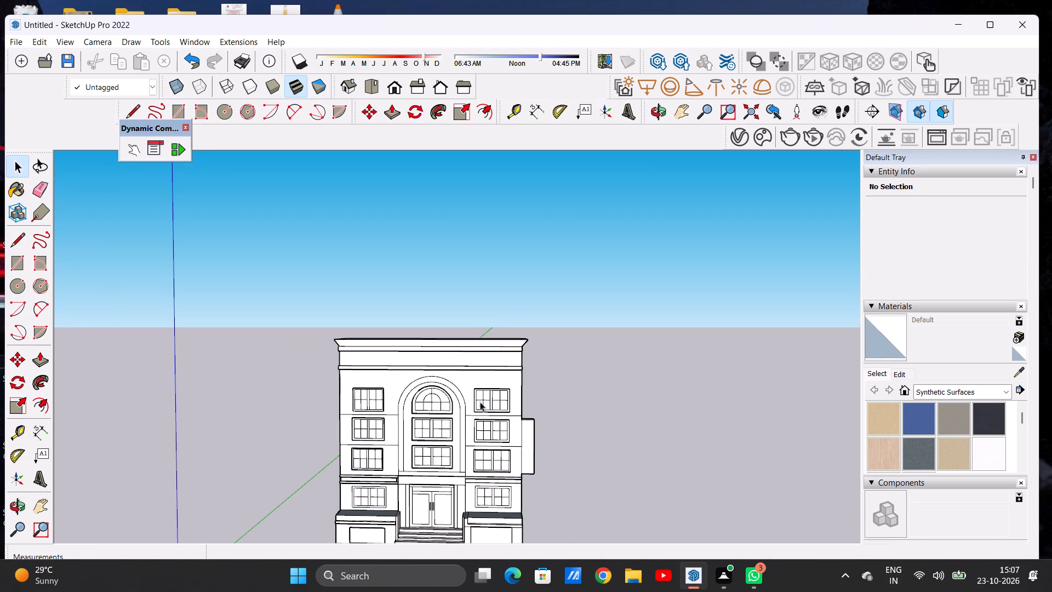
scroll(483, 365, "down", 5)
scroll(483, 445, "up", 5)
scroll(468, 462, "down", 1)
Examine the entrance doors, the band above them and the ground-floor ledges from several angles.
scroll(467, 462, "up", 5)
scroll(415, 438, "up", 5)
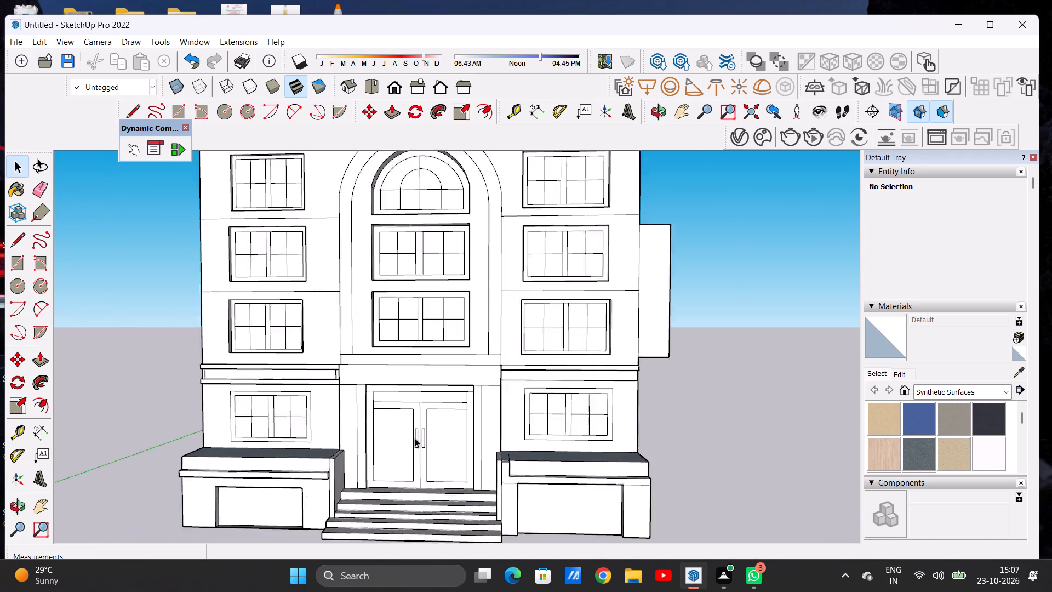
scroll(415, 438, "up", 3)
scroll(415, 436, "down", 1)
scroll(415, 436, "up", 3)
middle_click_drag(461, 426, 396, 422)
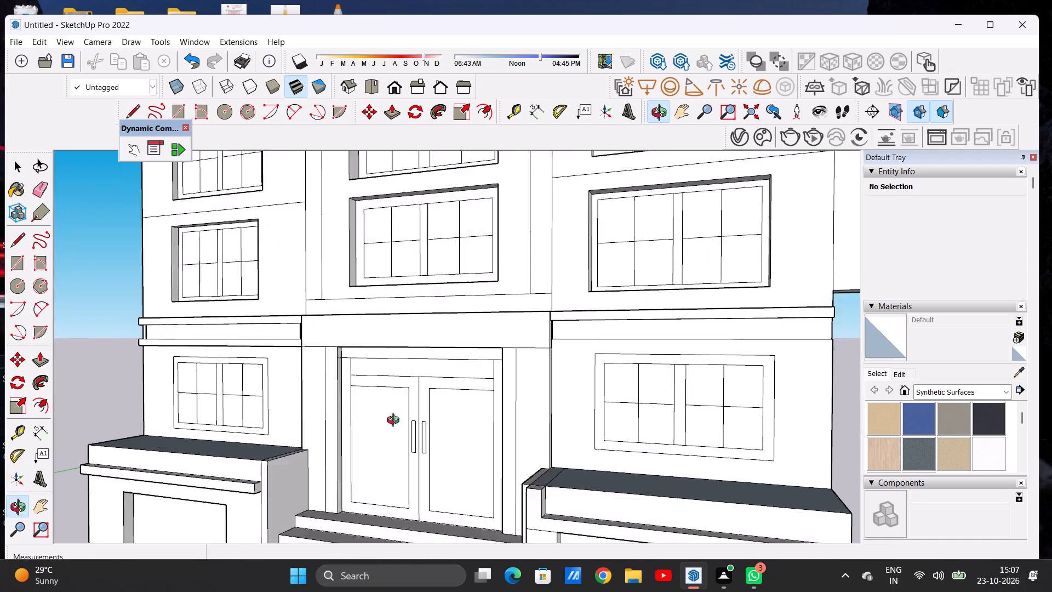
middle_click_drag(396, 422, 439, 428)
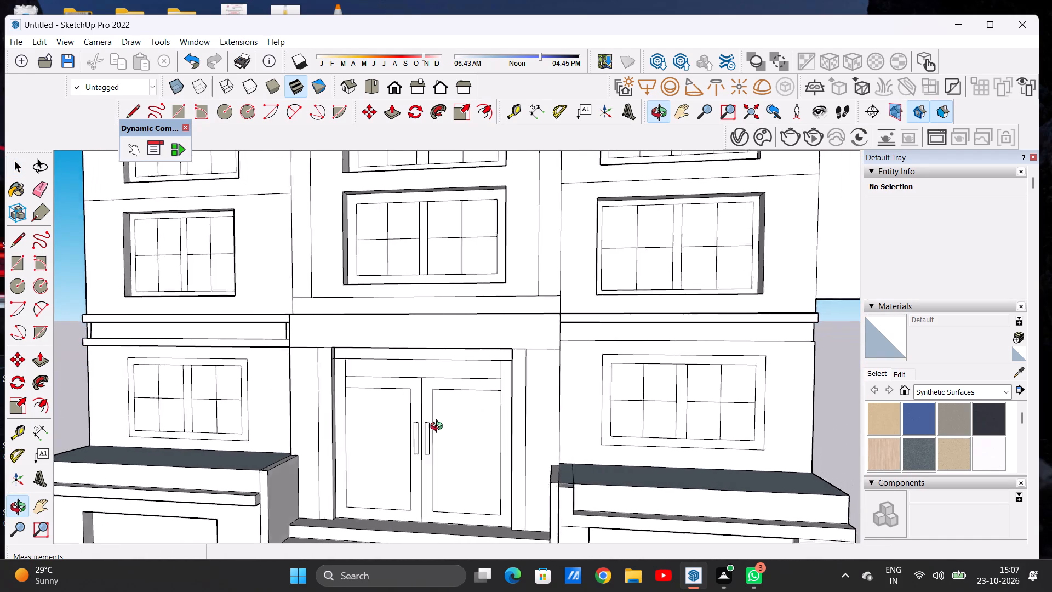
middle_click_drag(439, 428, 442, 426)
Examine the whole front elevation from a distance and the entrance area close up.
scroll(442, 424, "down", 13)
scroll(458, 298, "up", 6)
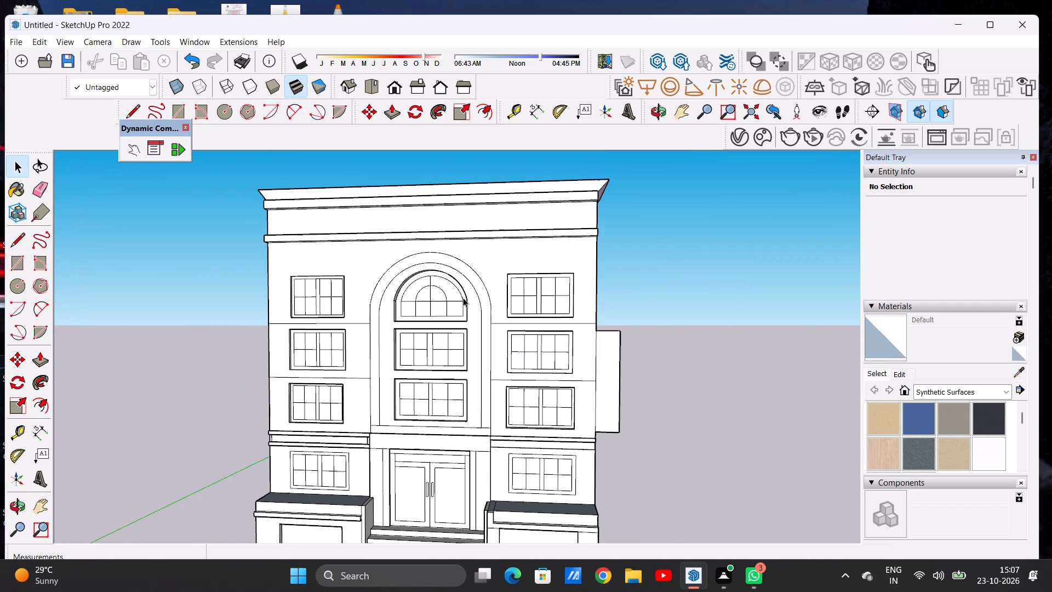
middle_click_drag(549, 312, 649, 344)
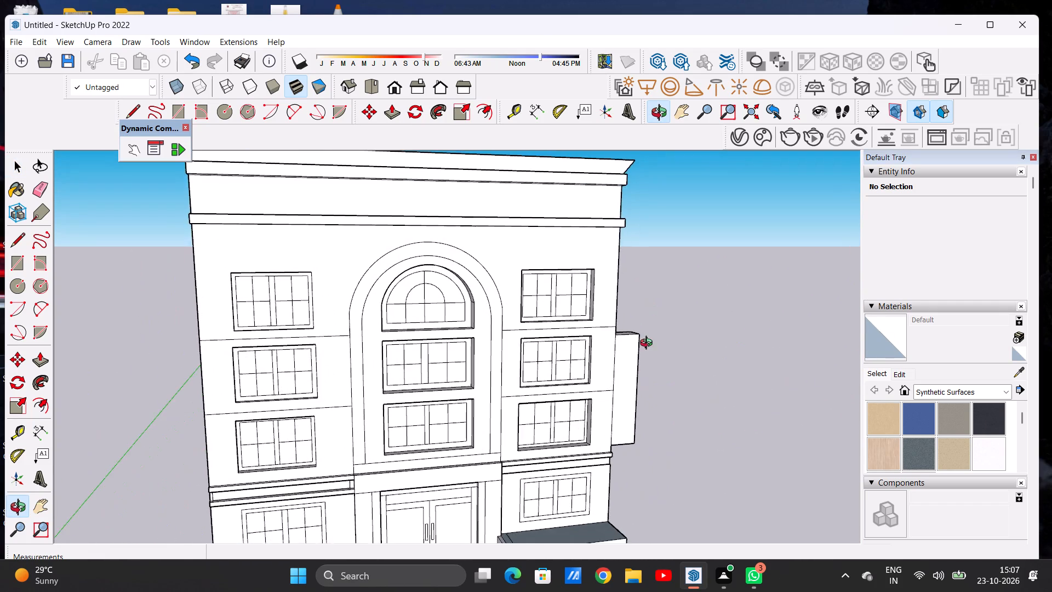
middle_click_drag(649, 344, 557, 349)
scroll(559, 349, "up", 1)
scroll(574, 329, "down", 8)
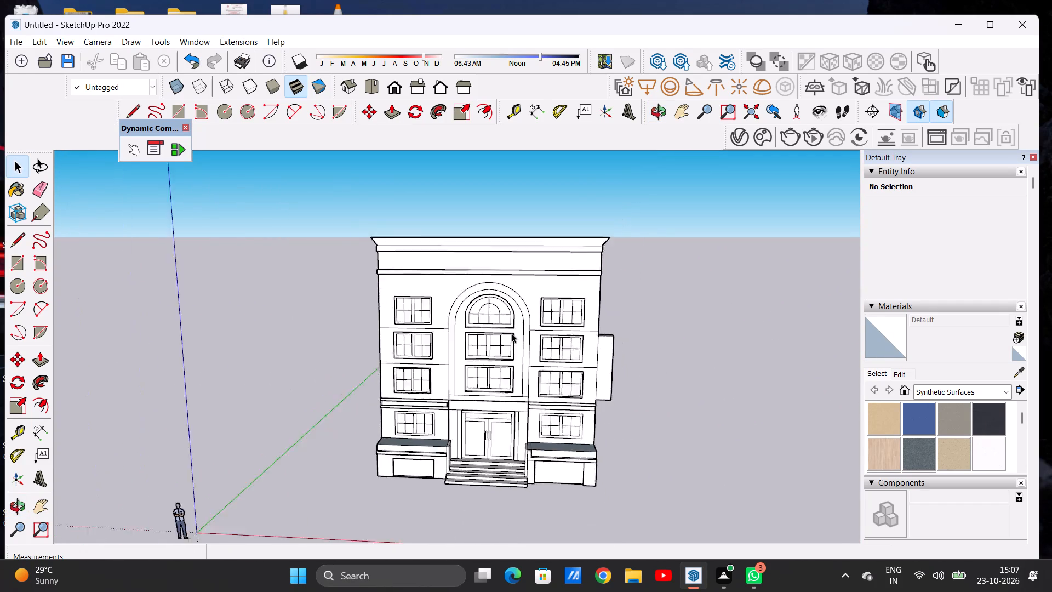
scroll(512, 333, "down", 7)
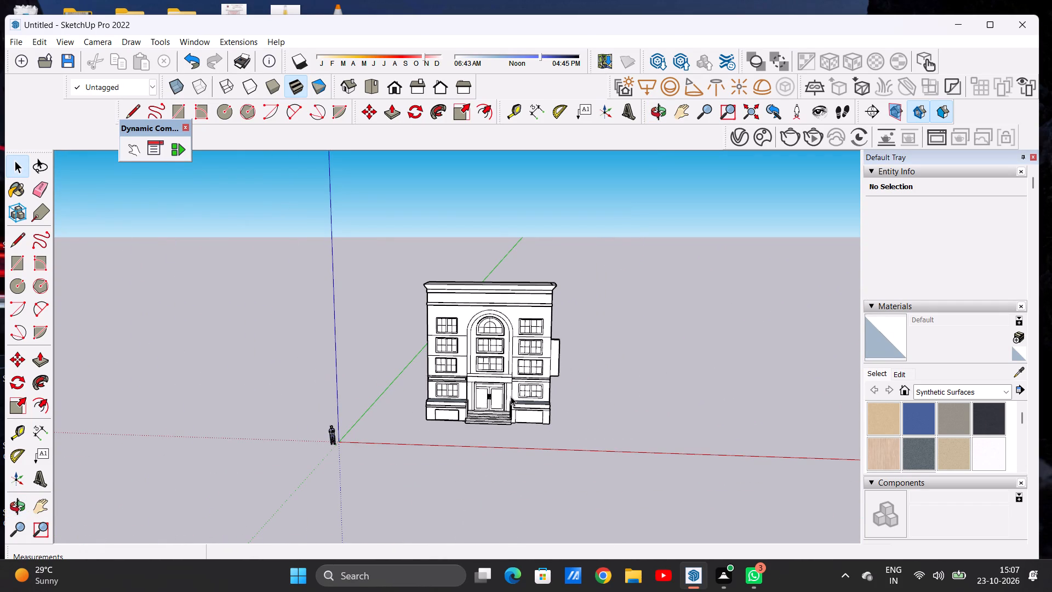
scroll(508, 411, "up", 15)
scroll(457, 288, "up", 4)
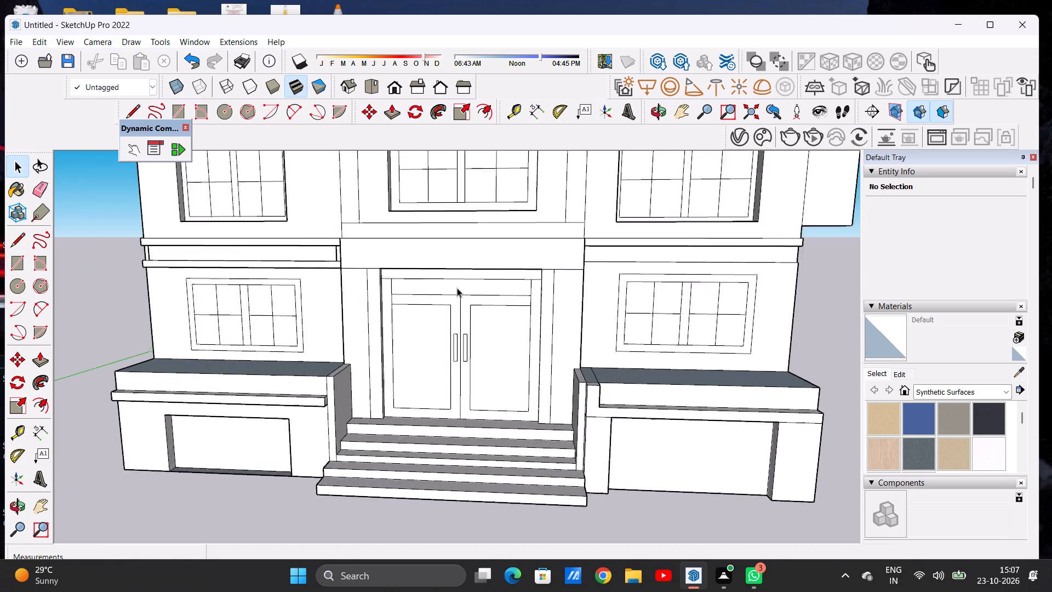
Examine the entrance recess up close and the building's front, sides and back from a distance.
scroll(457, 288, "up", 4)
scroll(480, 408, "up", 6)
middle_click_drag(525, 380, 313, 366)
middle_click_drag(462, 378, 484, 370)
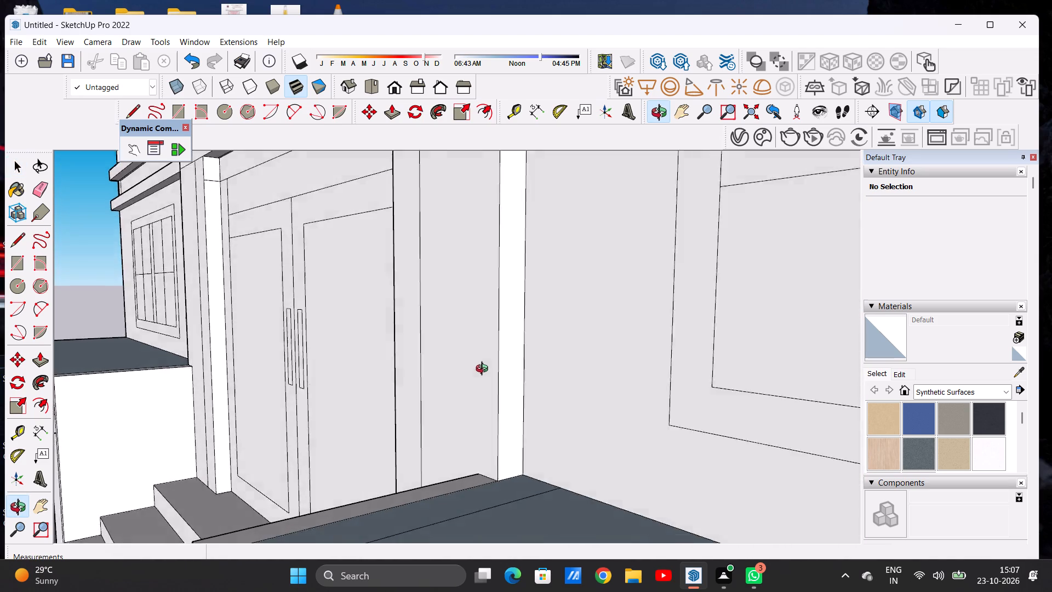
middle_click_drag(484, 370, 676, 358)
scroll(509, 393, "down", 18)
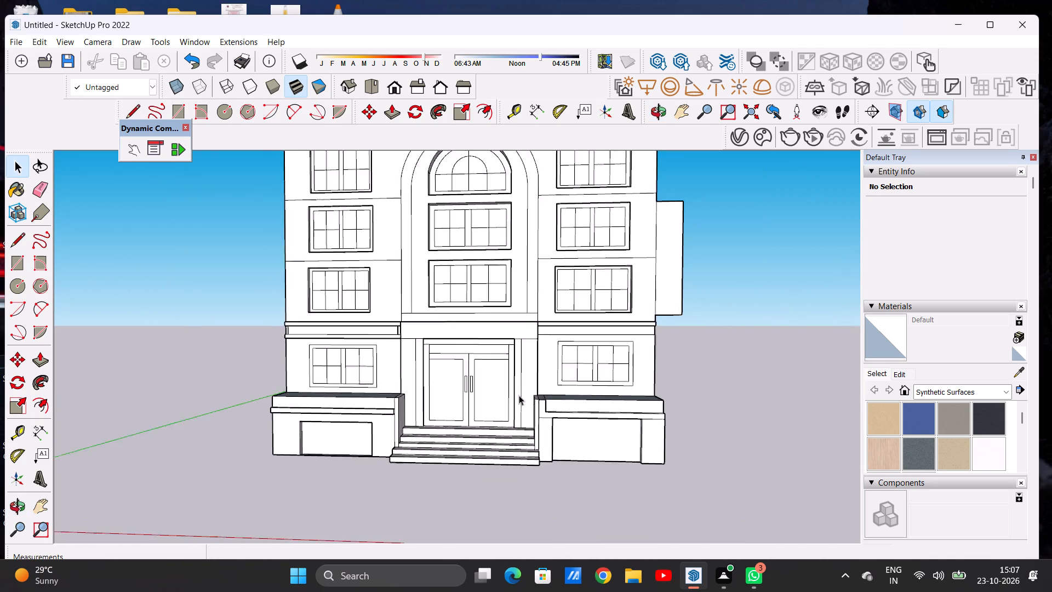
scroll(519, 395, "down", 8)
scroll(520, 401, "up", 1)
scroll(519, 401, "down", 8)
scroll(558, 361, "up", 4)
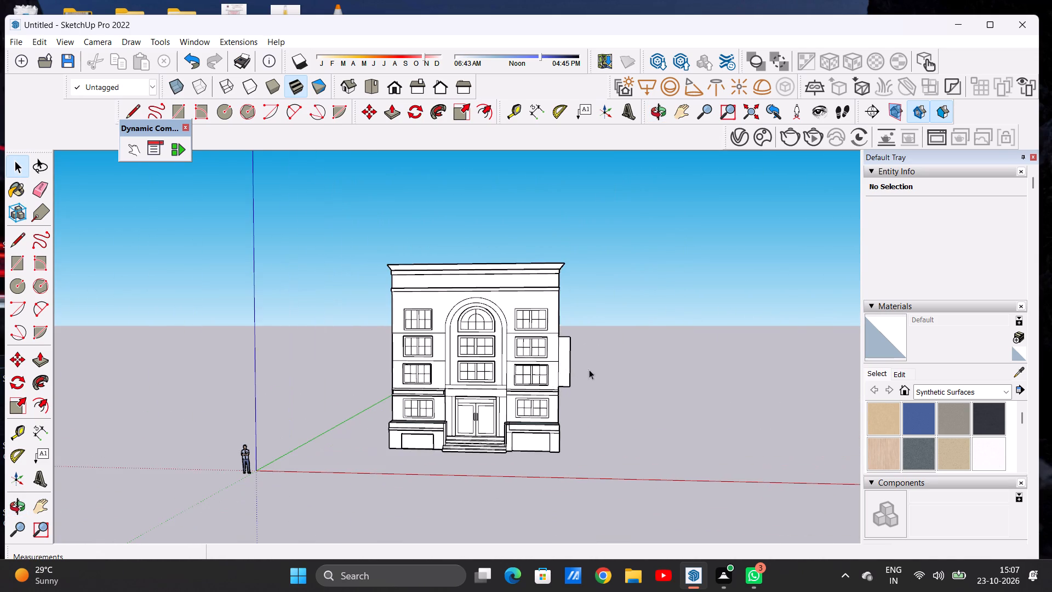
middle_click_drag(610, 388, 365, 419)
middle_click_drag(684, 363, 324, 376)
middle_click_drag(676, 359, 370, 368)
middle_click_drag(663, 374, 359, 383)
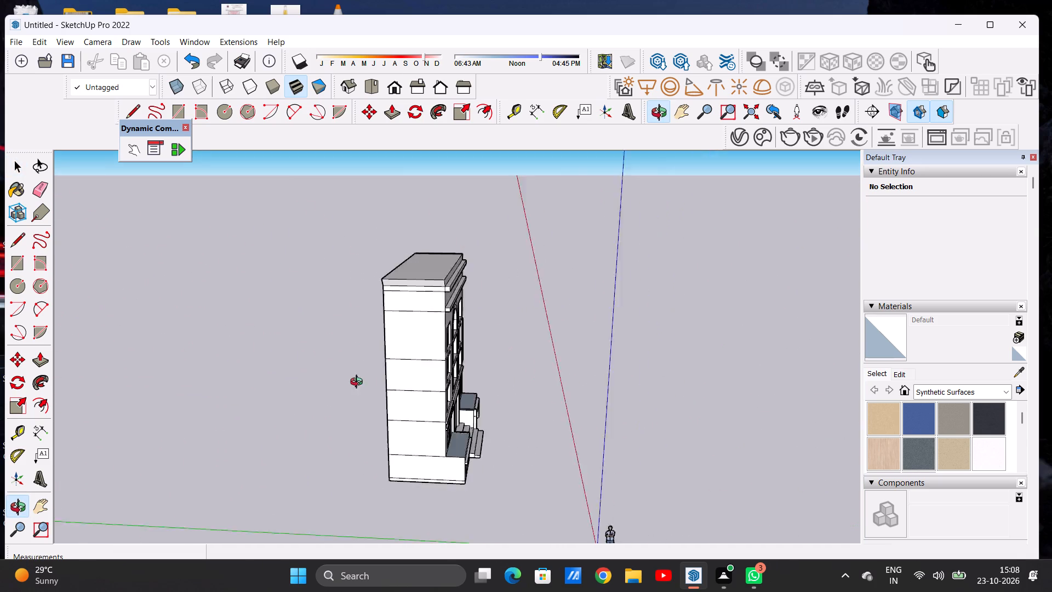
middle_click_drag(359, 383, 318, 384)
middle_click_drag(573, 368, 288, 362)
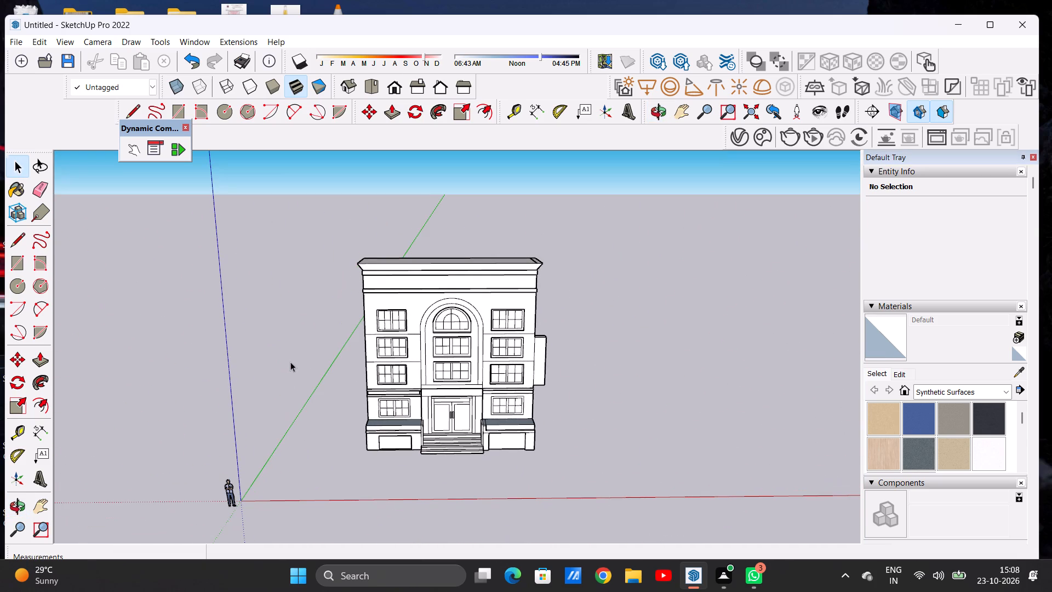
Erase the two horizontal floor lines between the upper-storey windows of the facade's left bay.
scroll(401, 361, "up", 7)
middle_click_drag(441, 385, 432, 380)
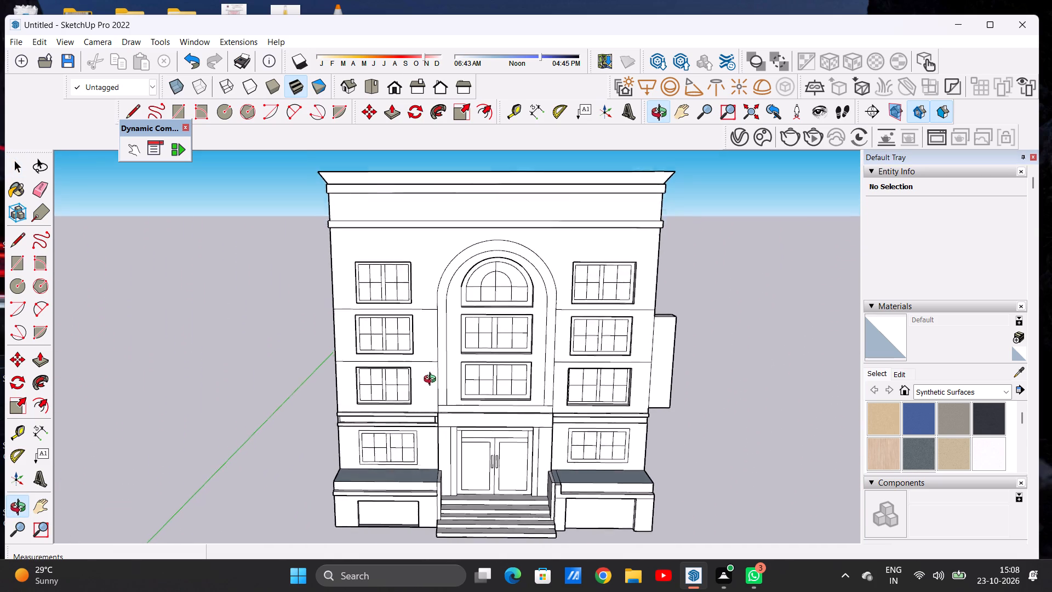
middle_click_drag(432, 380, 432, 384)
scroll(410, 356, "up", 5)
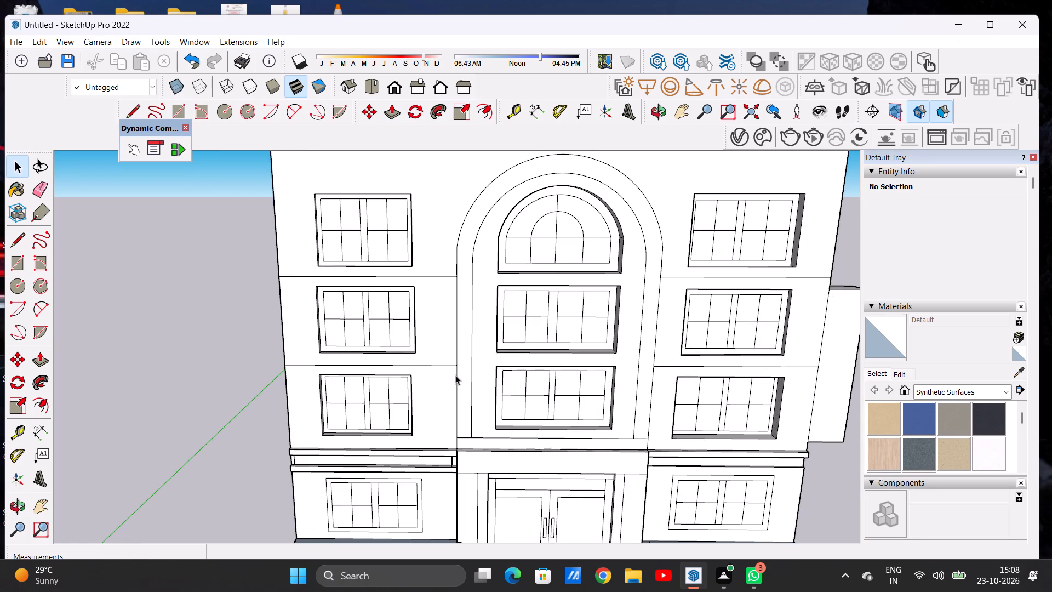
key("e")
left_click_drag(438, 360, 438, 371)
left_click_drag(430, 272, 430, 278)
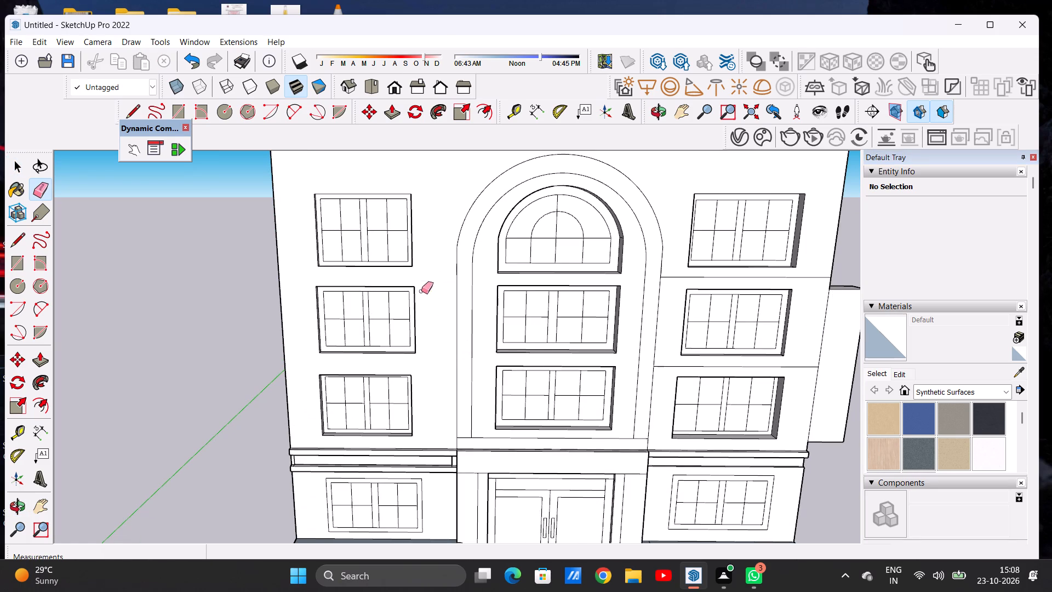
Erase the two horizontal floor lines between the upper-storey windows of the facade's right bay.
scroll(381, 309, "down", 7)
scroll(517, 382, "up", 6)
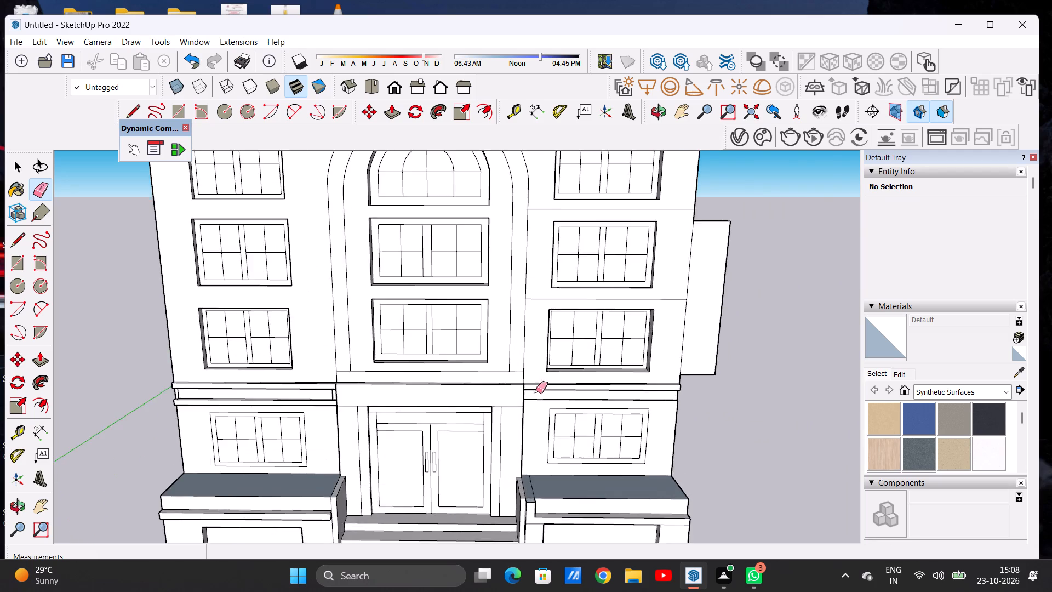
scroll(545, 392, "up", 6)
scroll(536, 390, "down", 8)
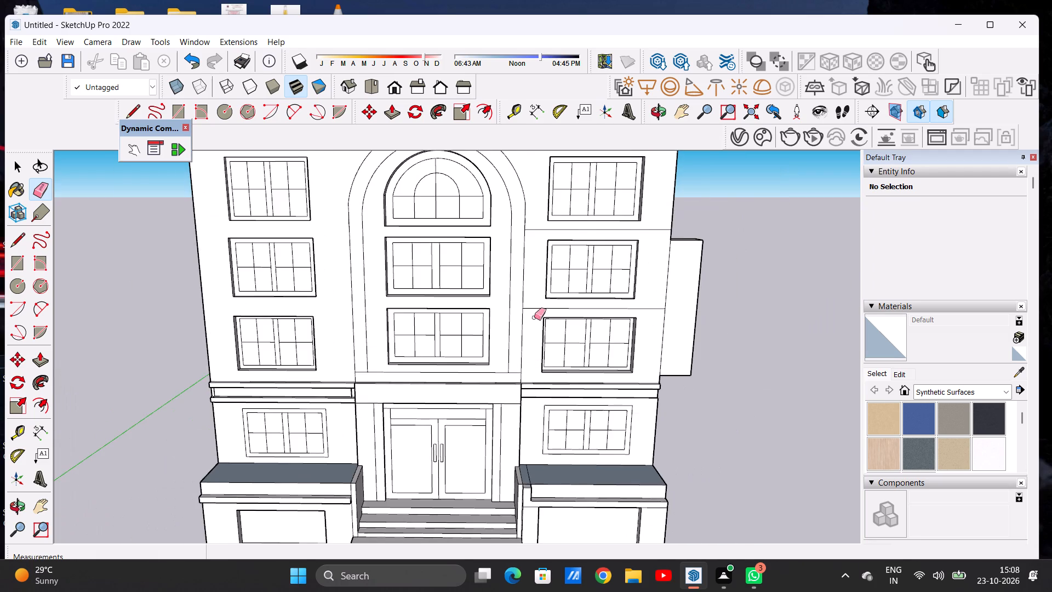
scroll(544, 304, "up", 4)
left_click_drag(534, 311, 534, 321)
scroll(520, 345, "down", 6)
scroll(527, 251, "up", 4)
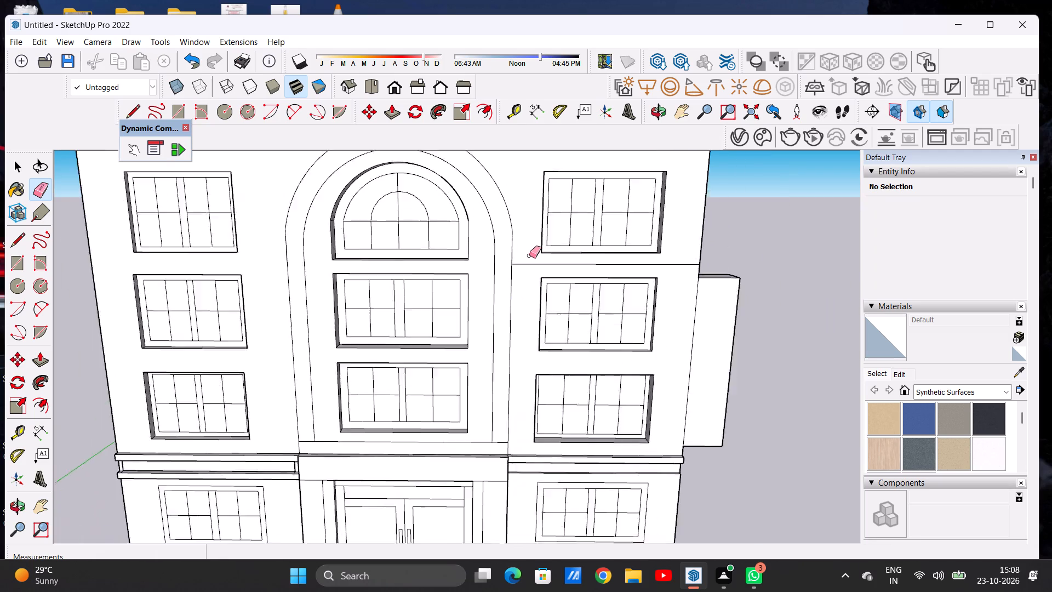
scroll(529, 255, "up", 2)
left_click_drag(531, 261, 534, 269)
key("space")
Examine the full front elevation from a distance for remaining stray edges.
scroll(499, 300, "down", 7)
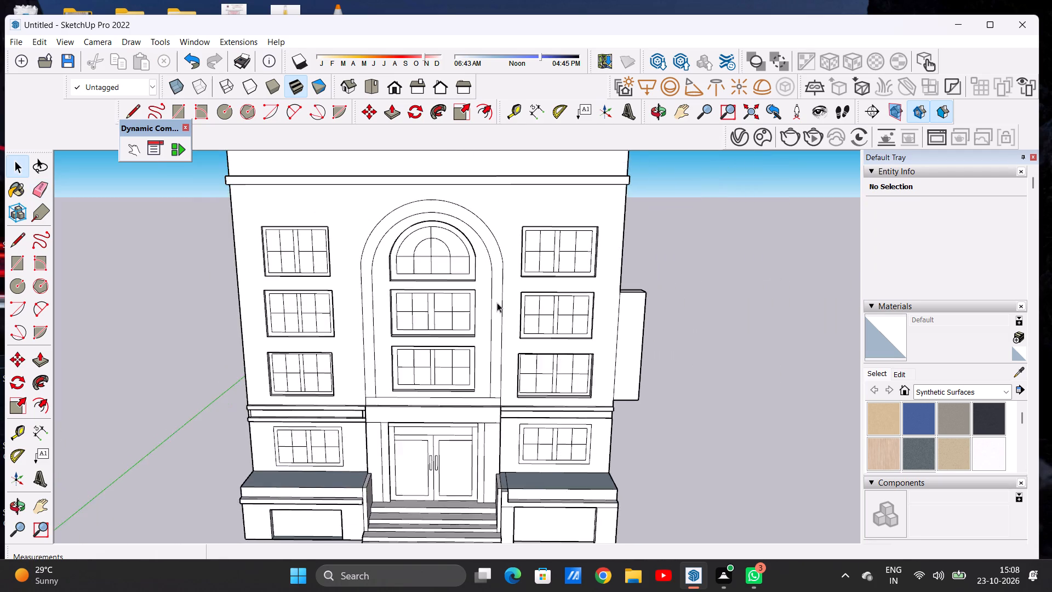
scroll(498, 304, "down", 6)
scroll(550, 288, "down", 6)
middle_click_drag(578, 324, 573, 303)
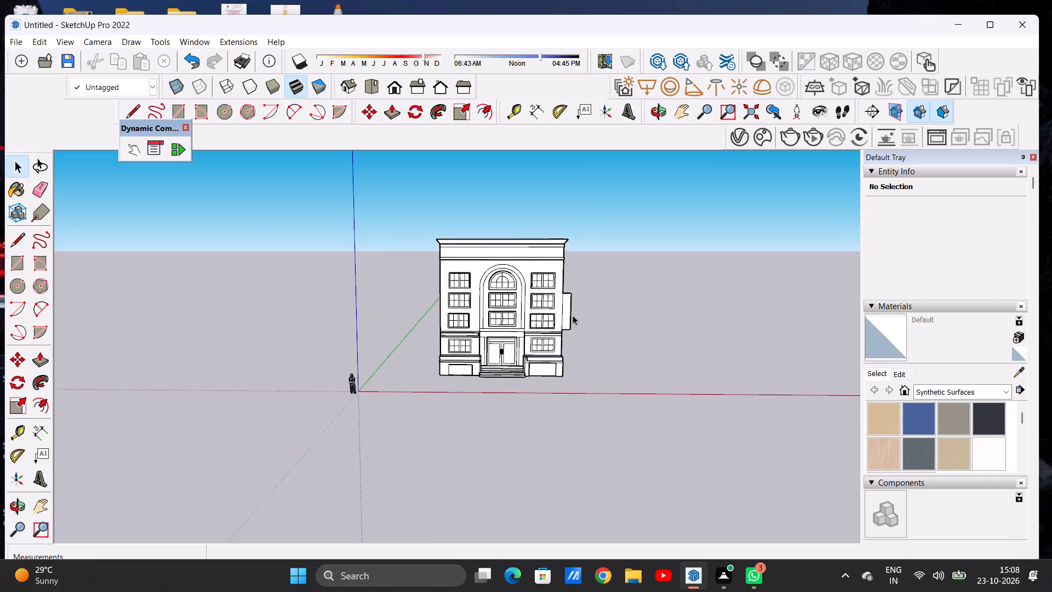
scroll(573, 320, "up", 13)
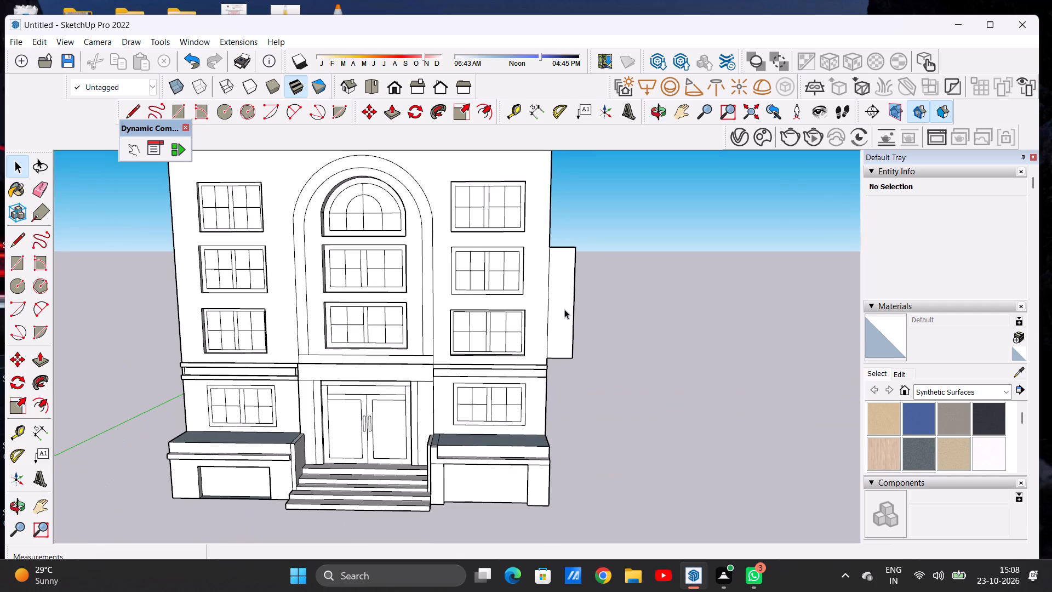
scroll(564, 309, "down", 6)
scroll(564, 309, "up", 1)
scroll(564, 309, "down", 1)
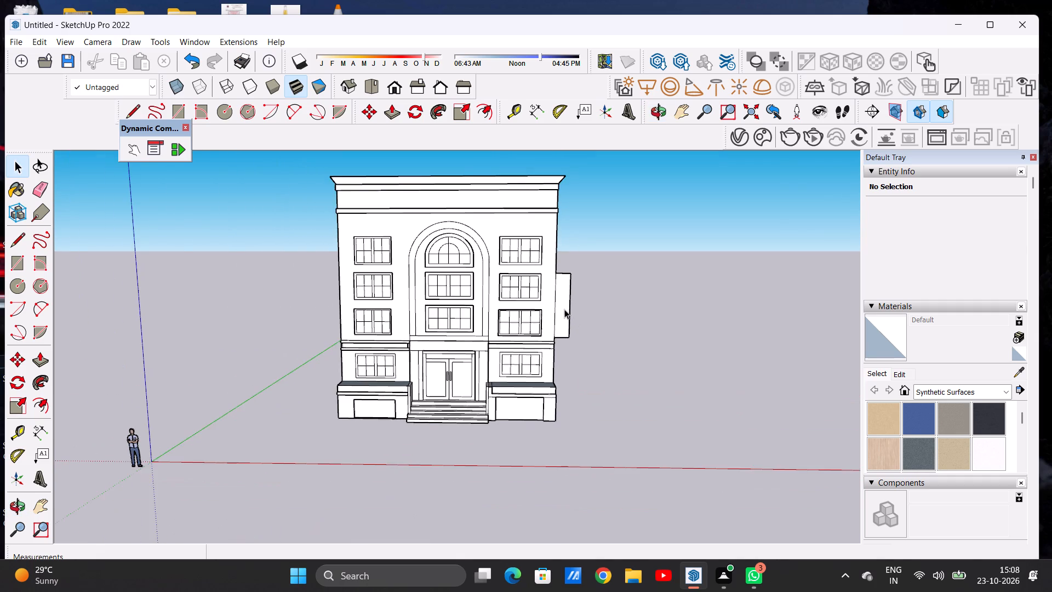
scroll(564, 309, "down", 1)
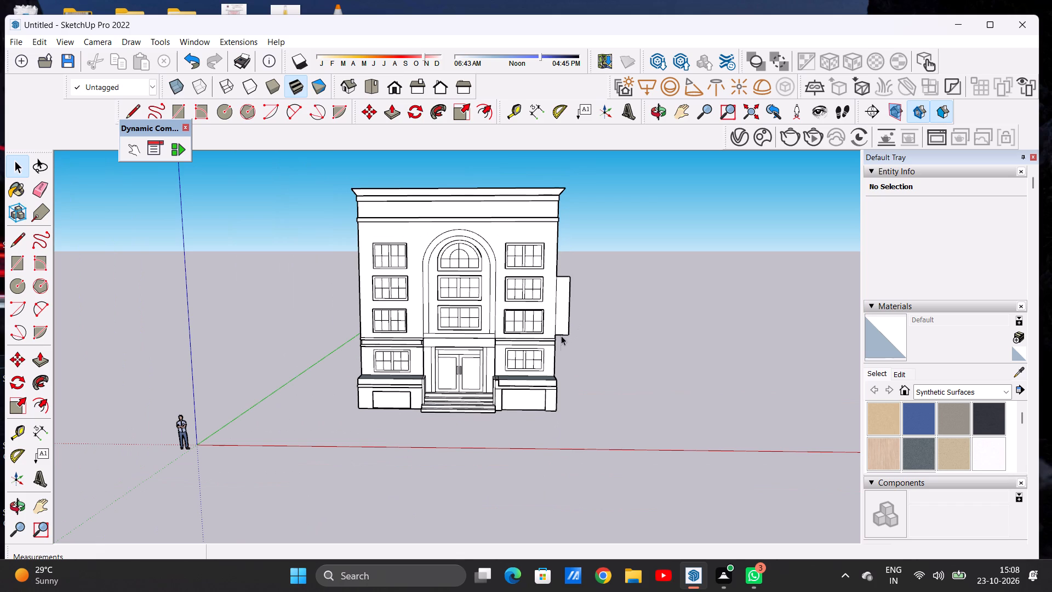
Erase the two short seam lines between the band and the piers on the front of the right-hand base block.
scroll(549, 408, "up", 16)
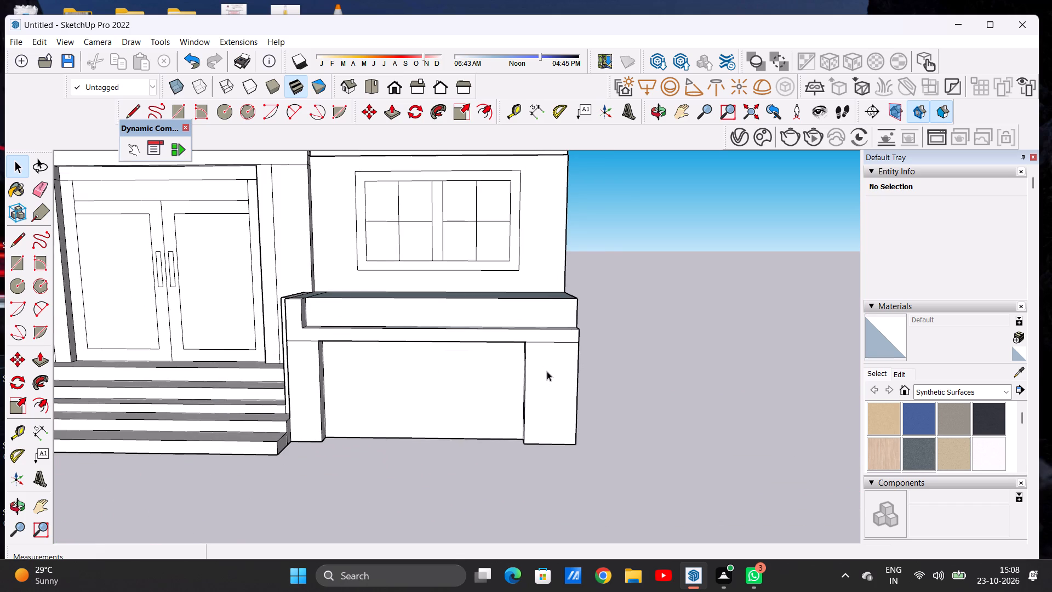
scroll(555, 346, "up", 1)
scroll(555, 346, "down", 1)
scroll(555, 346, "up", 4)
middle_click_drag(544, 363, 473, 351)
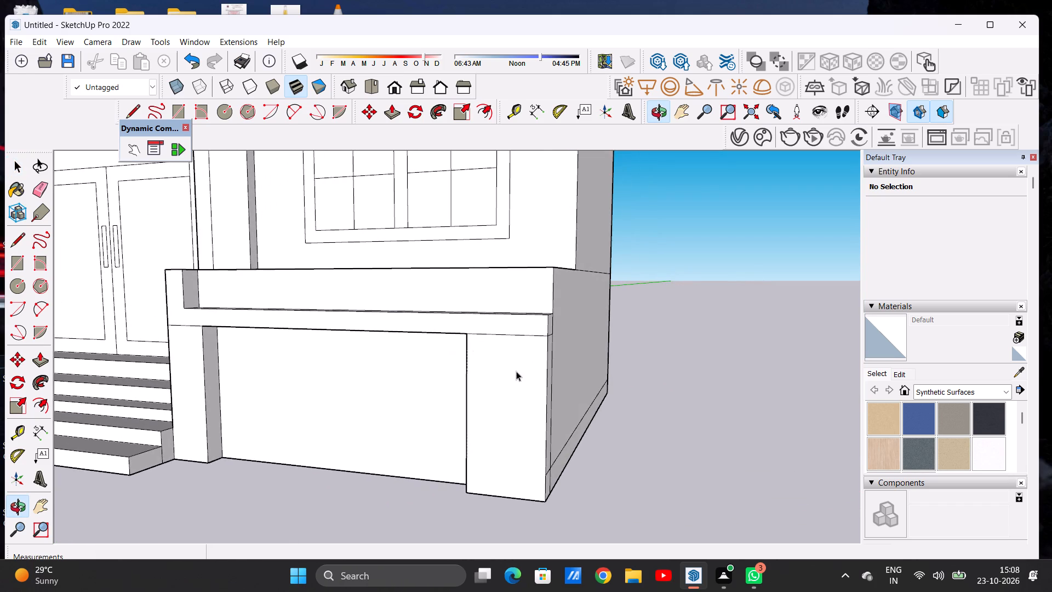
middle_click_drag(528, 375, 536, 378)
middle_click_drag(485, 380, 507, 377)
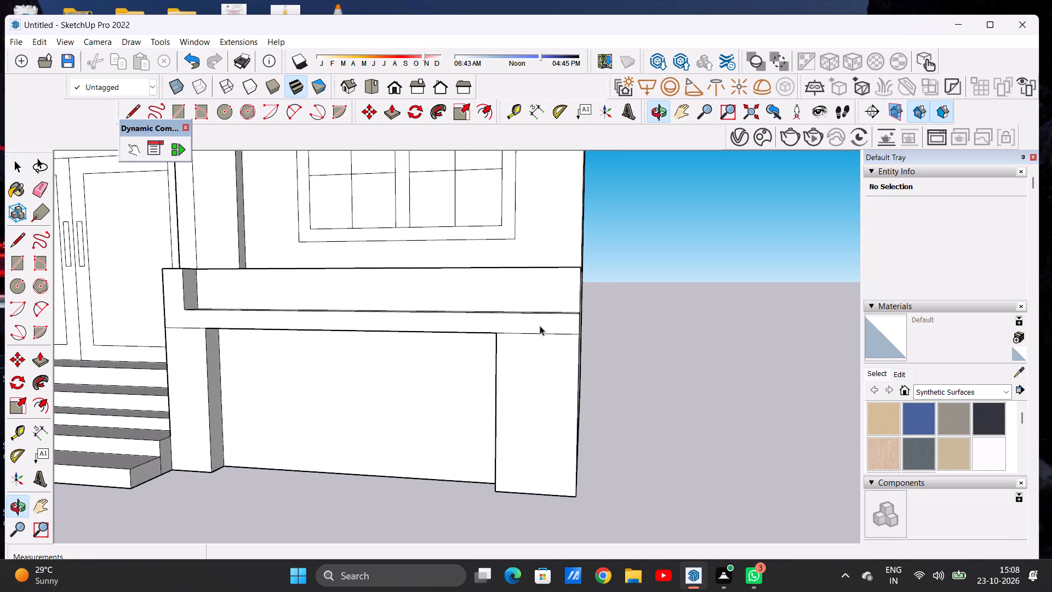
scroll(540, 326, "up", 4)
key("e")
left_click_drag(534, 332, 535, 345)
scroll(528, 361, "down", 2)
scroll(528, 363, "up", 1)
scroll(528, 363, "down", 5)
scroll(255, 344, "up", 3)
scroll(255, 344, "down", 1)
scroll(254, 344, "up", 3)
left_click_drag(255, 335, 256, 343)
key("space")
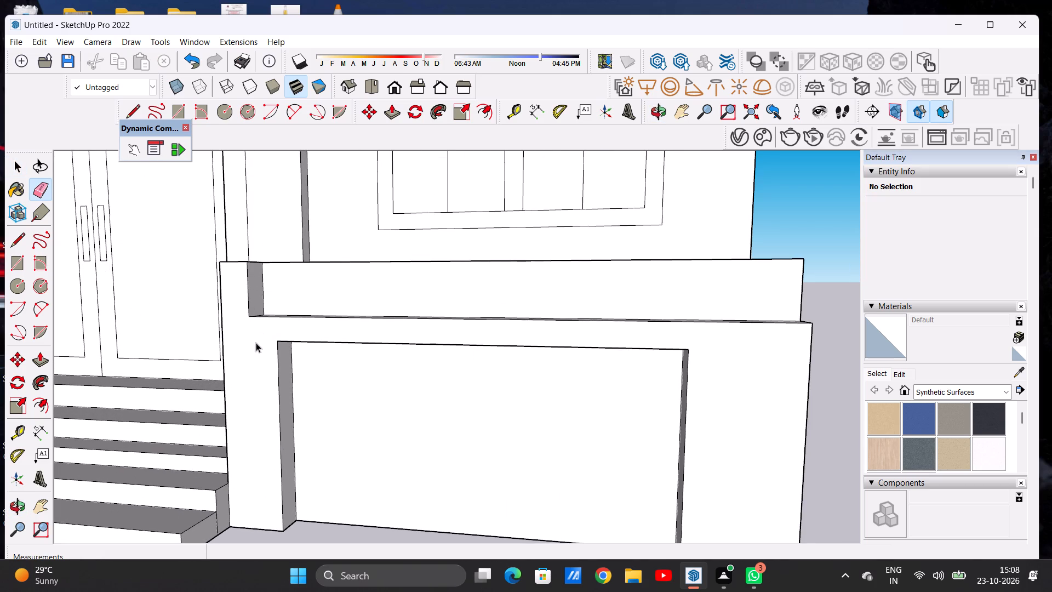
Examine the right-hand base block up close and the whole front elevation from a distance.
scroll(316, 329, "down", 15)
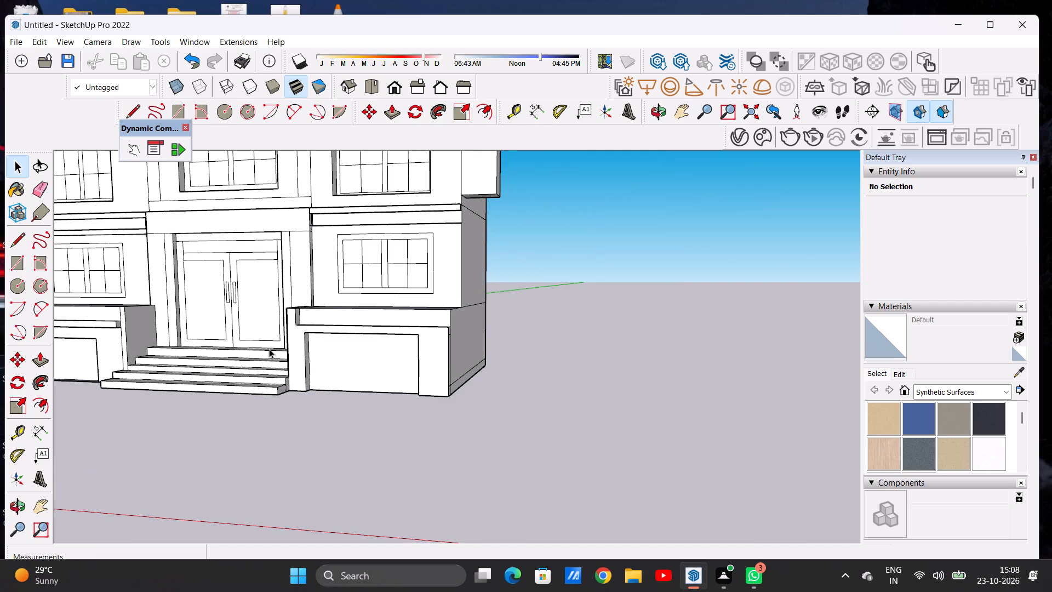
middle_click_drag(273, 349, 350, 342)
scroll(336, 339, "up", 4)
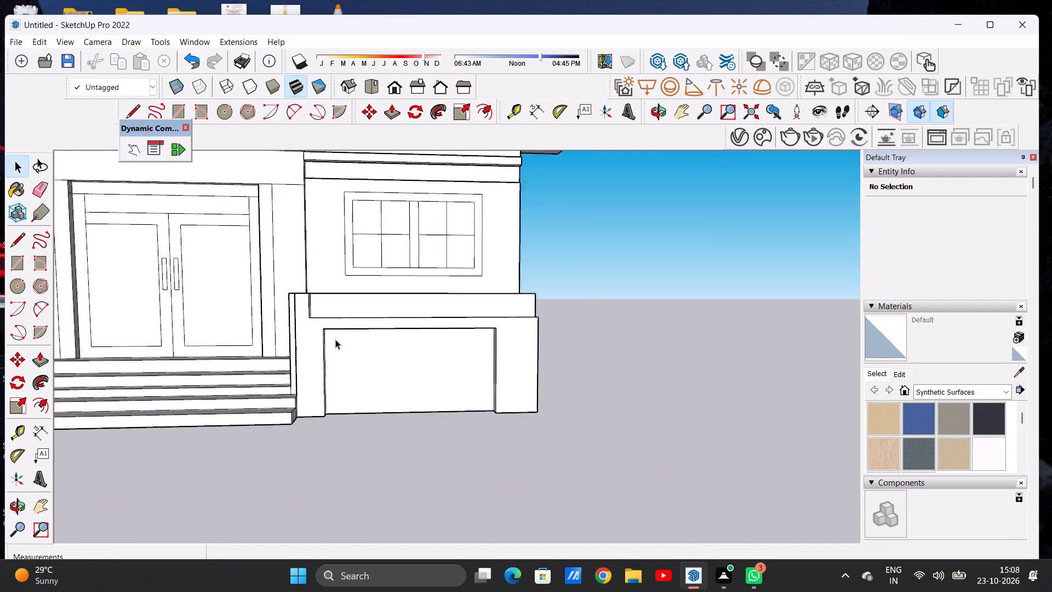
scroll(335, 339, "up", 5)
scroll(312, 331, "down", 1)
scroll(312, 331, "up", 1)
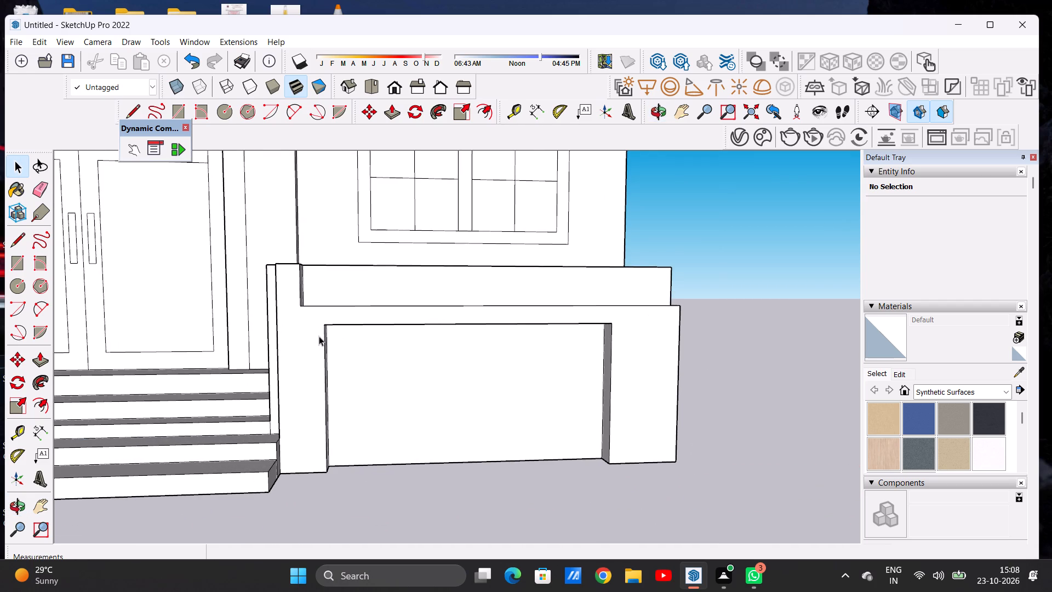
scroll(328, 326, "down", 9)
scroll(370, 327, "down", 19)
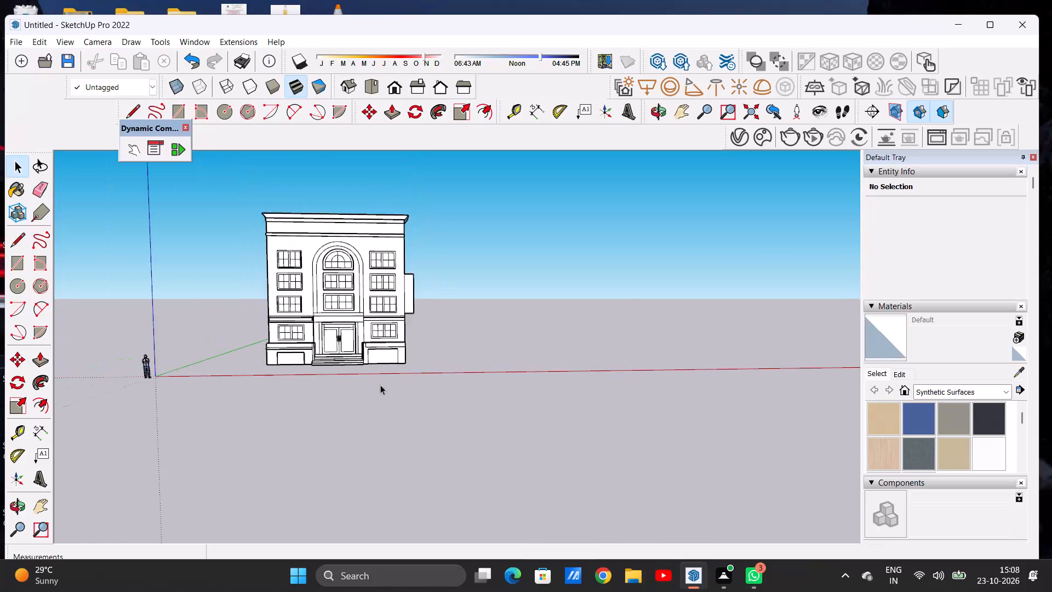
scroll(380, 385, "down", 1)
scroll(371, 293, "up", 10)
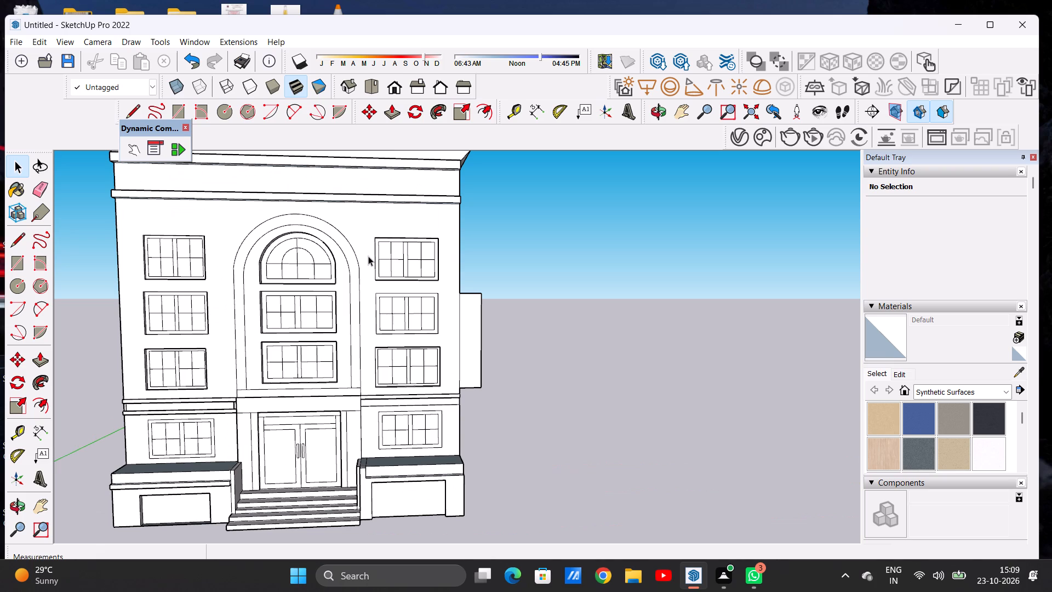
scroll(368, 251, "down", 6)
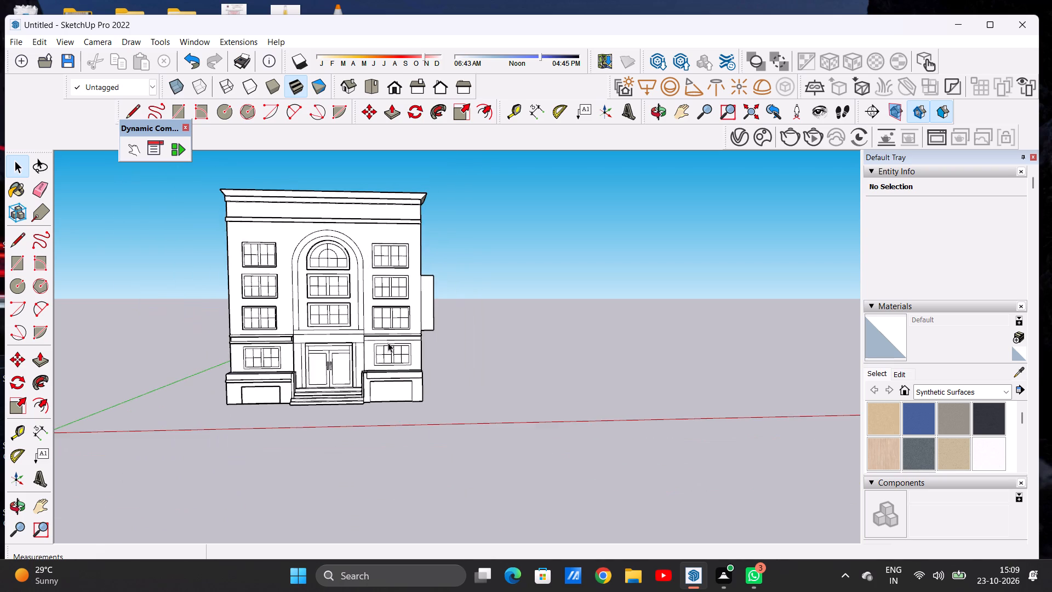
Erase the two short seam lines at the bottom corners of the arched surround, above the entrance band.
scroll(382, 339, "up", 12)
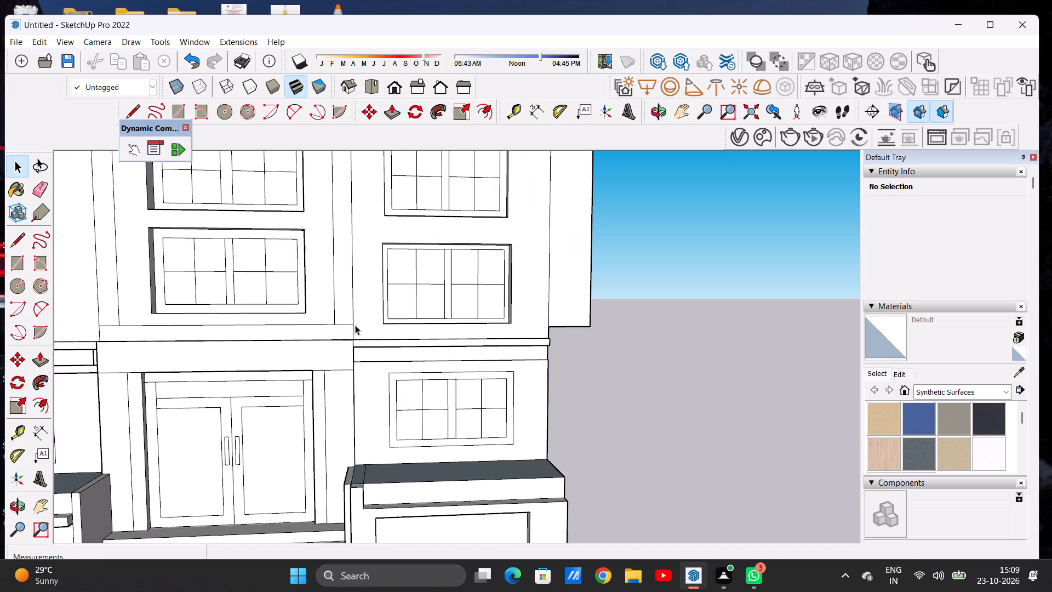
key("e")
left_click_drag(345, 320, 345, 331)
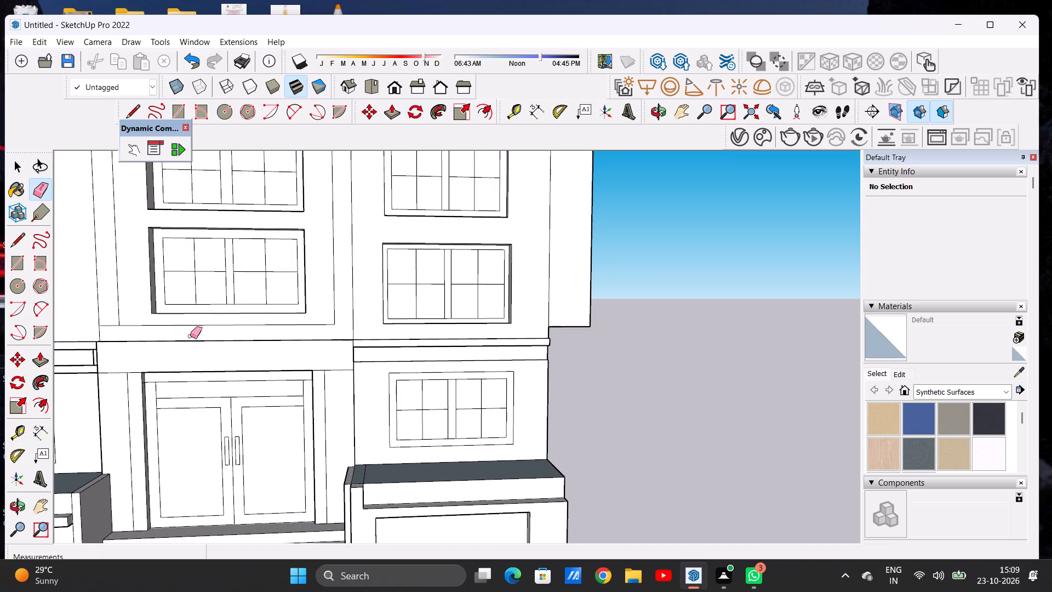
scroll(115, 331, "up", 6)
left_click_drag(116, 317, 117, 323)
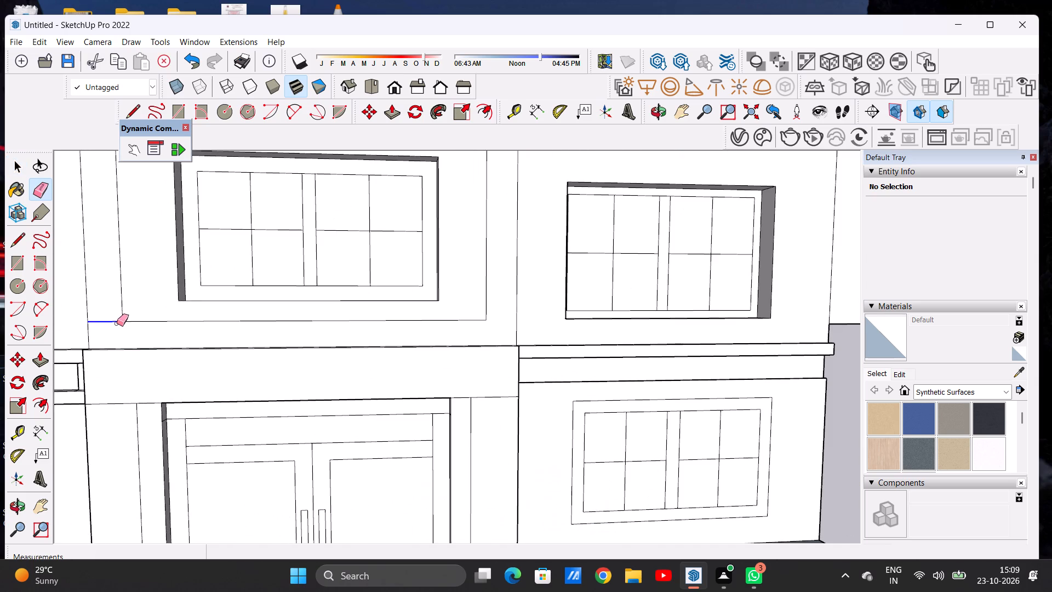
key("space")
Push/Pull the arched surround face around the central windows outward by about 3 3/16".
scroll(164, 350, "down", 15)
middle_click_drag(284, 332, 221, 336)
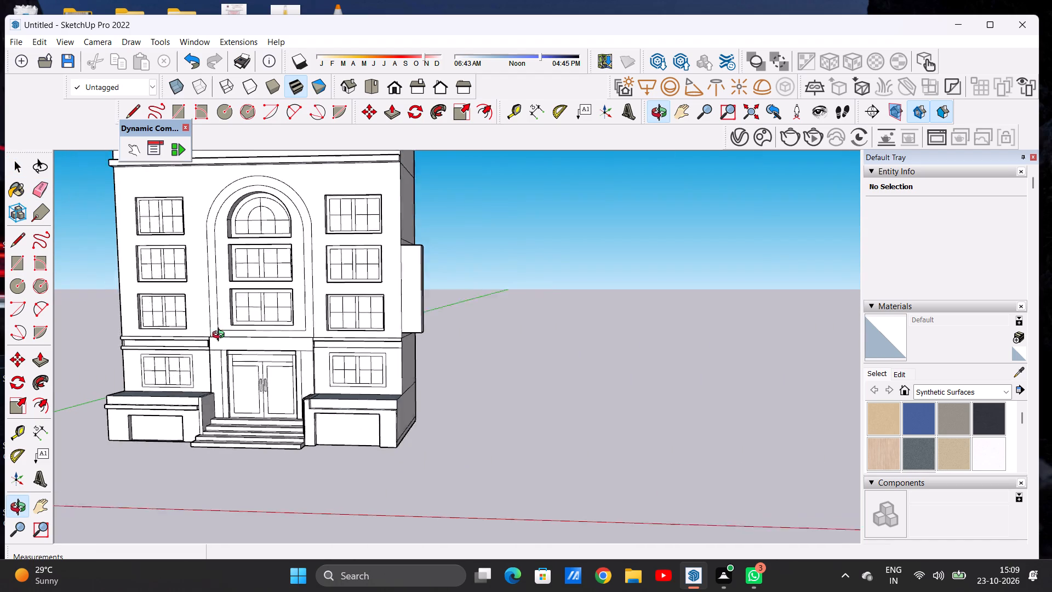
middle_click_drag(221, 336, 164, 355)
scroll(307, 233, "up", 5)
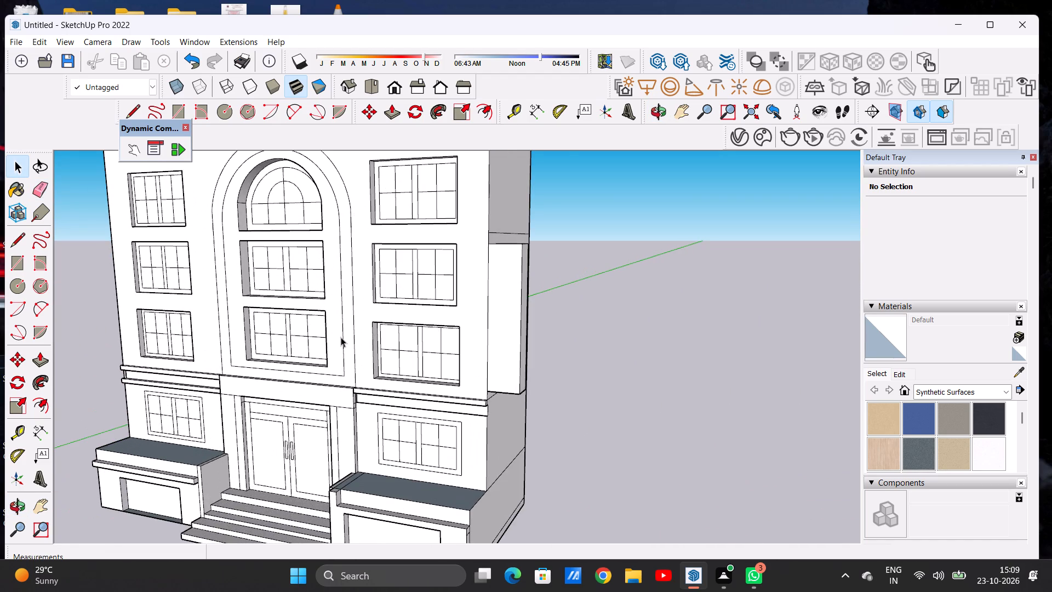
scroll(344, 339, "up", 6)
key("p")
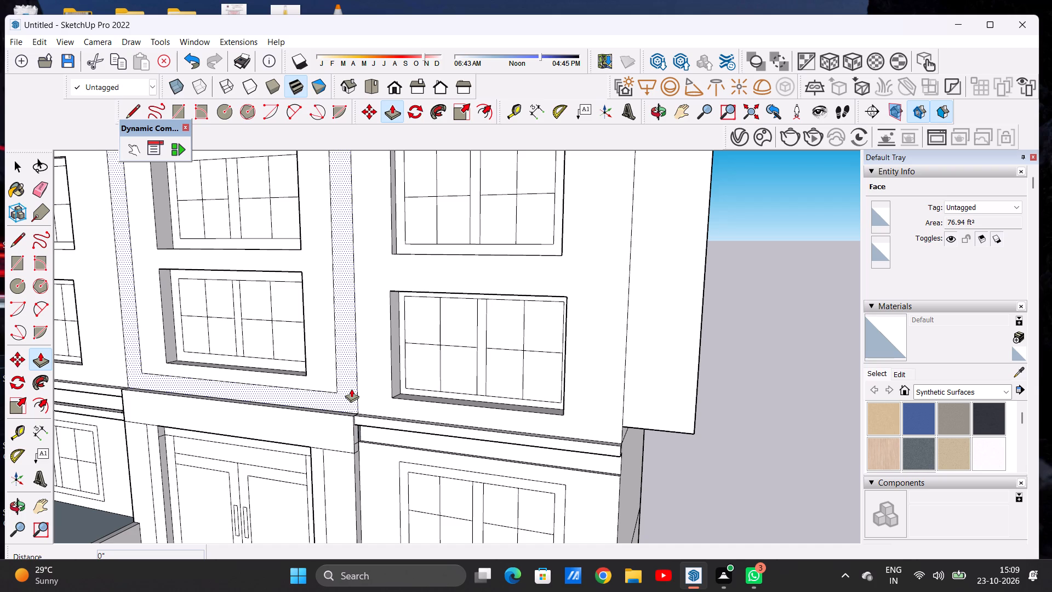
left_click(351, 389)
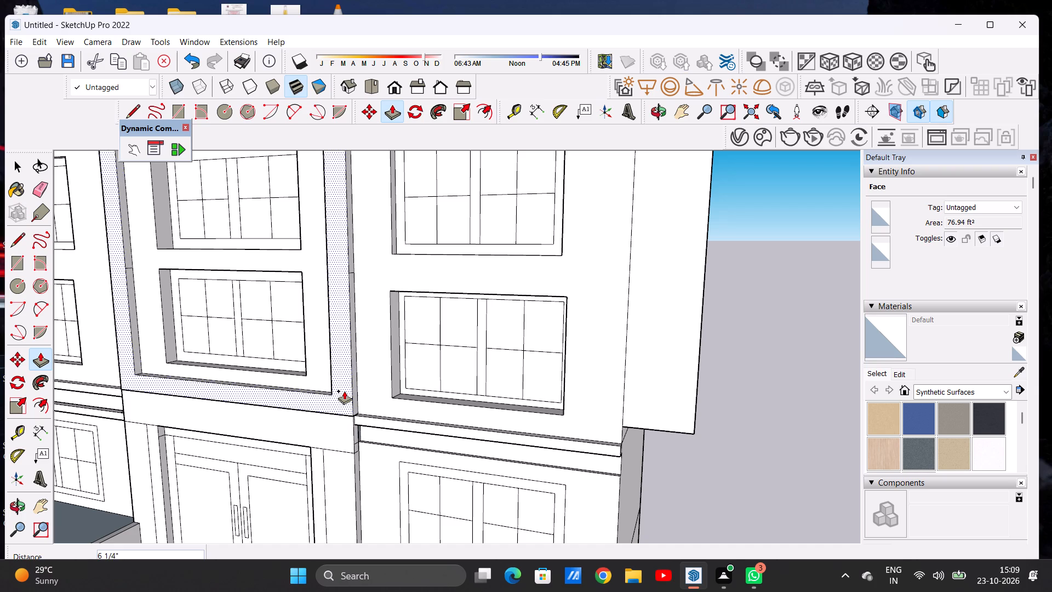
left_click(348, 389)
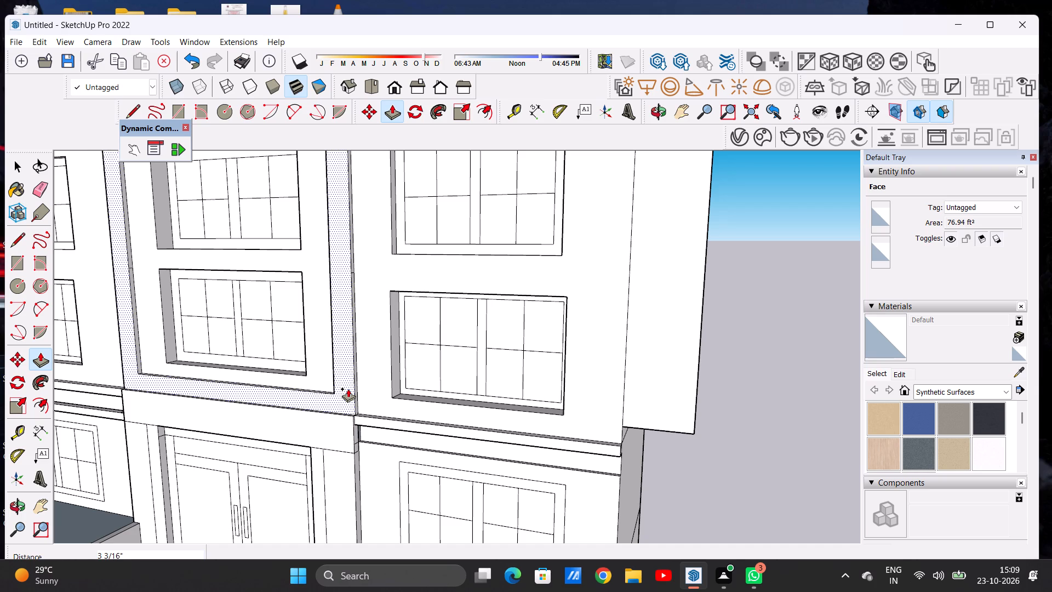
Examine the projecting arched surround from the front and up close along its left side edge.
key("space")
scroll(342, 349, "down", 5)
scroll(342, 349, "up", 1)
scroll(342, 349, "down", 15)
middle_click_drag(321, 344, 480, 338)
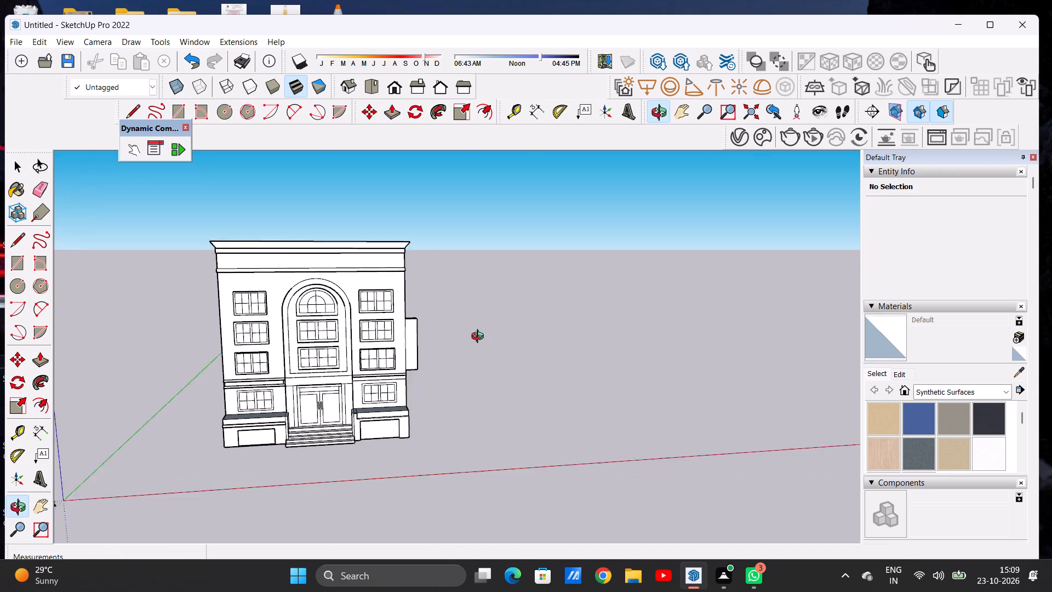
middle_click_drag(480, 338, 461, 332)
scroll(326, 288, "up", 1)
scroll(322, 283, "down", 1)
scroll(322, 283, "up", 17)
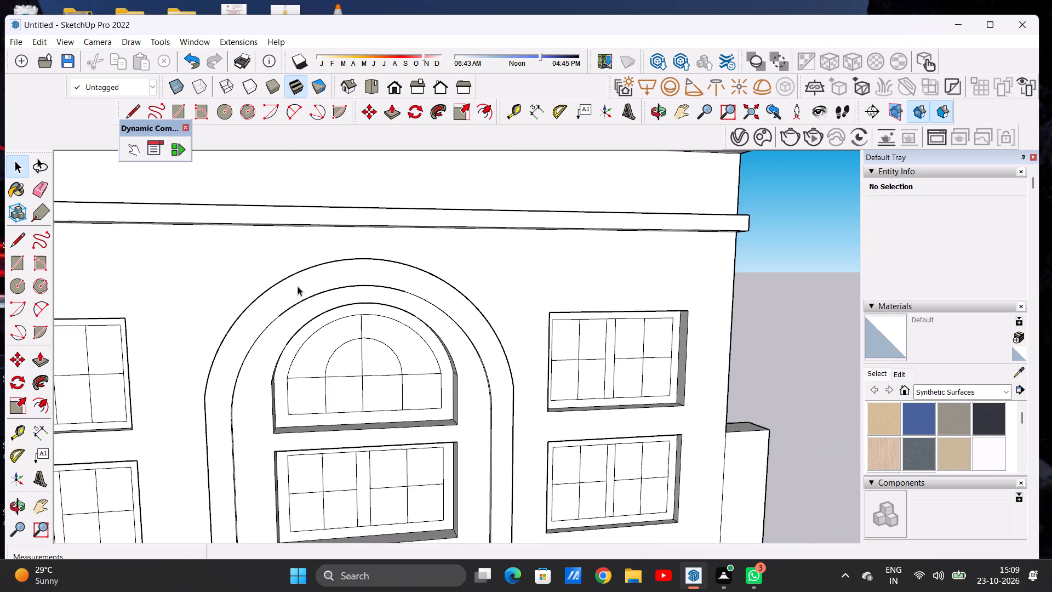
middle_click_drag(217, 295, 402, 310)
scroll(322, 273, "down", 10)
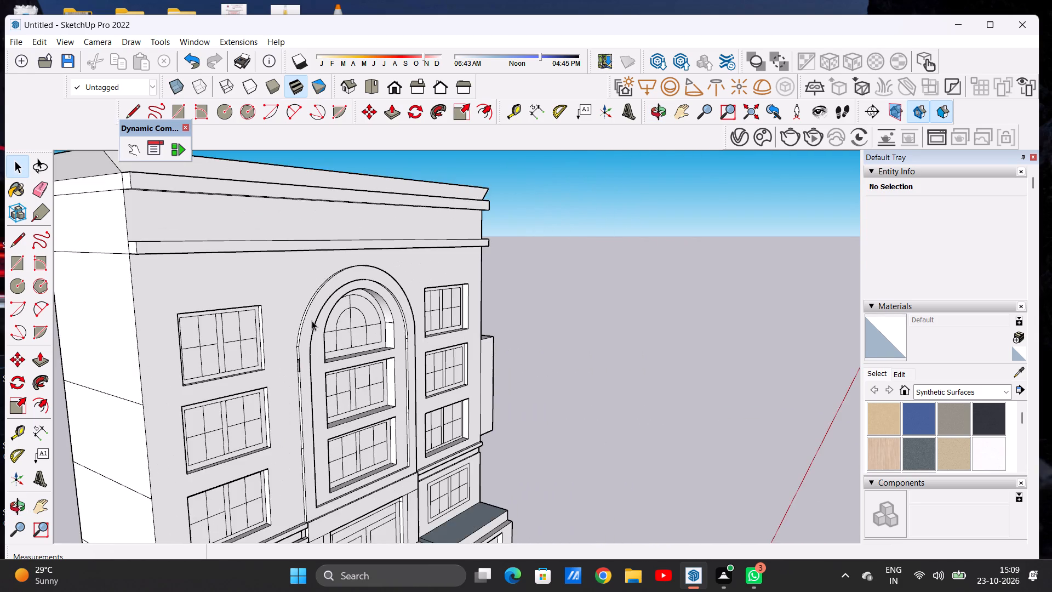
scroll(301, 378, "up", 9)
scroll(302, 385, "down", 1)
scroll(302, 385, "up", 5)
scroll(302, 334, "down", 1)
scroll(302, 334, "up", 13)
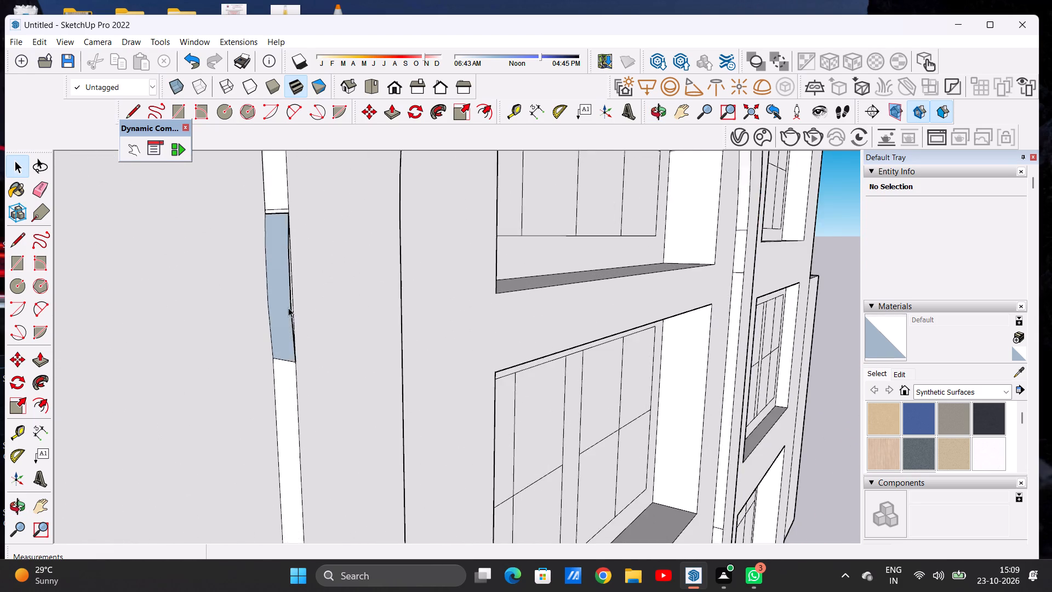
scroll(288, 308, "up", 5)
middle_click_drag(316, 300, 251, 333)
scroll(253, 335, "up", 1)
scroll(318, 298, "down", 8)
scroll(318, 297, "up", 1)
scroll(318, 297, "down", 19)
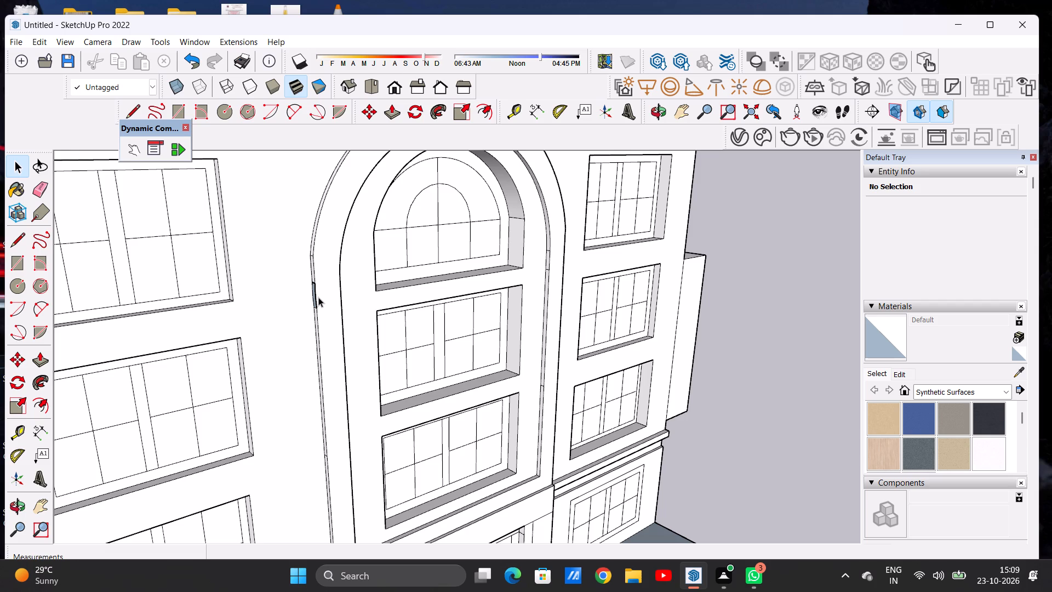
Push/Pull the arched surround's front face outward by about another 2 5/16".
key("p")
left_click(322, 310)
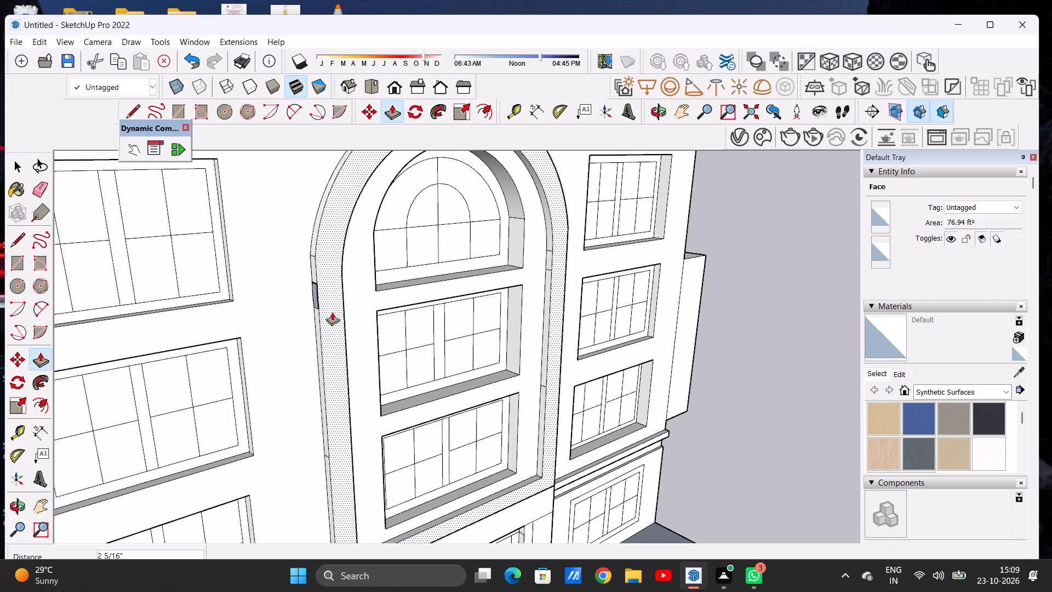
left_click(332, 312)
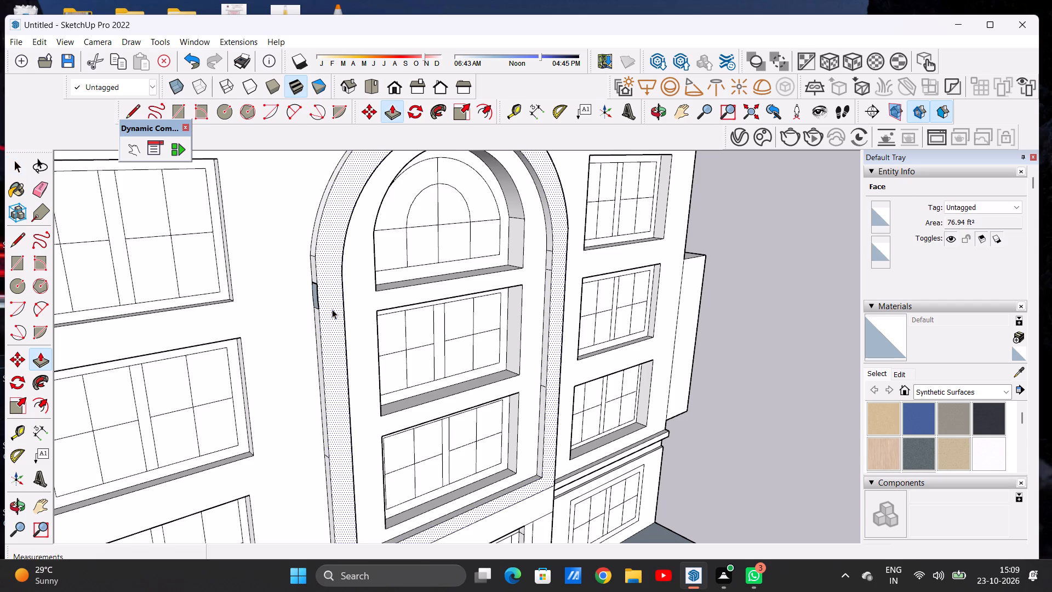
key("space")
Examine the whole front elevation and the area where the arched surround meets the band above the entrance.
scroll(328, 299, "down", 3)
scroll(325, 301, "up", 2)
scroll(325, 301, "down", 13)
middle_click_drag(438, 309, 321, 264)
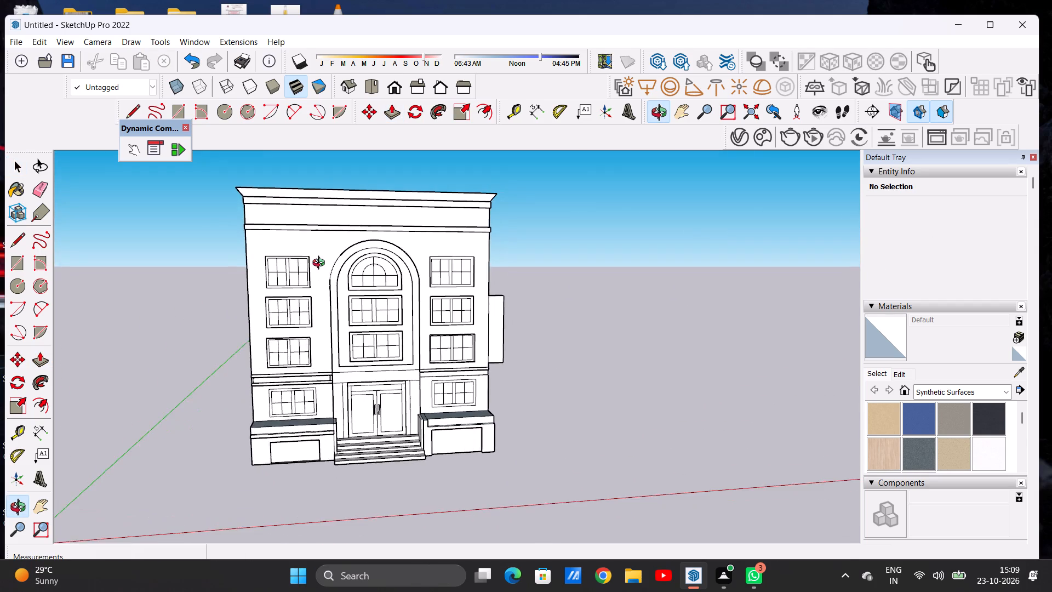
middle_click_drag(321, 264, 282, 263)
scroll(365, 352, "up", 13)
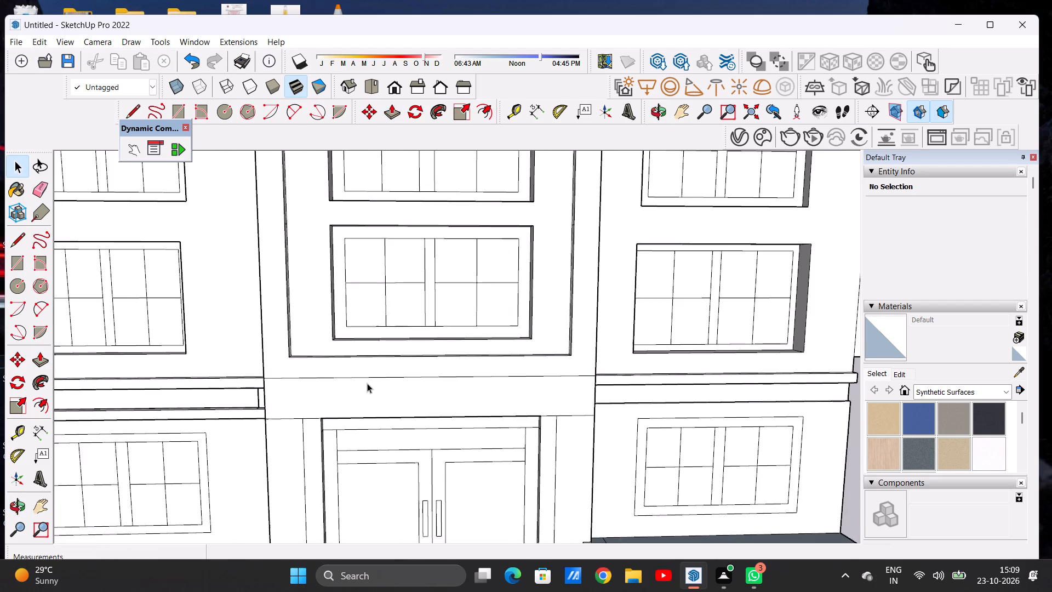
scroll(367, 383, "up", 1)
scroll(367, 383, "down", 18)
scroll(420, 383, "down", 3)
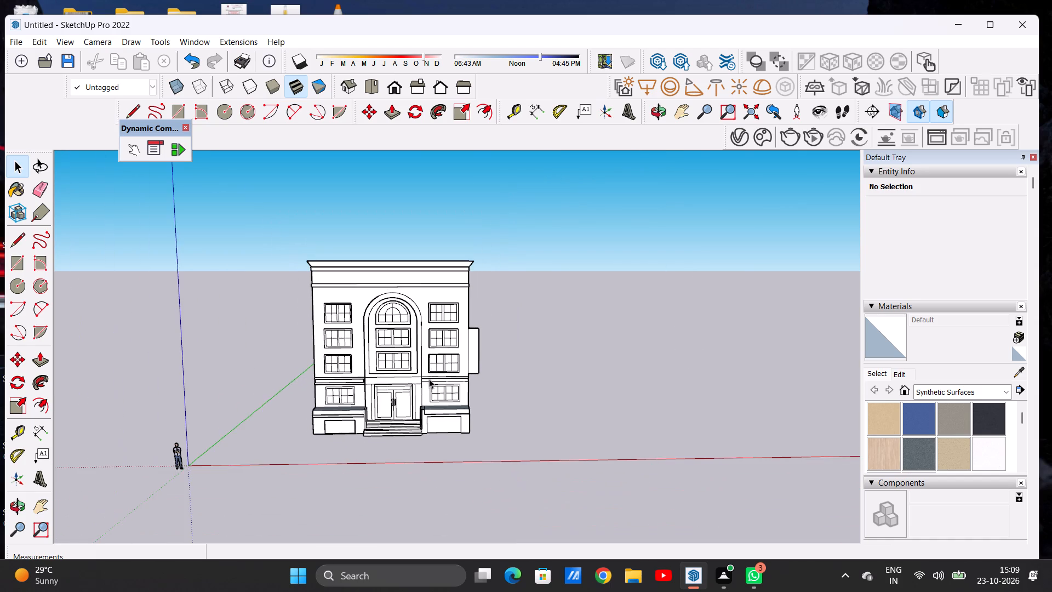
scroll(415, 327, "up", 8)
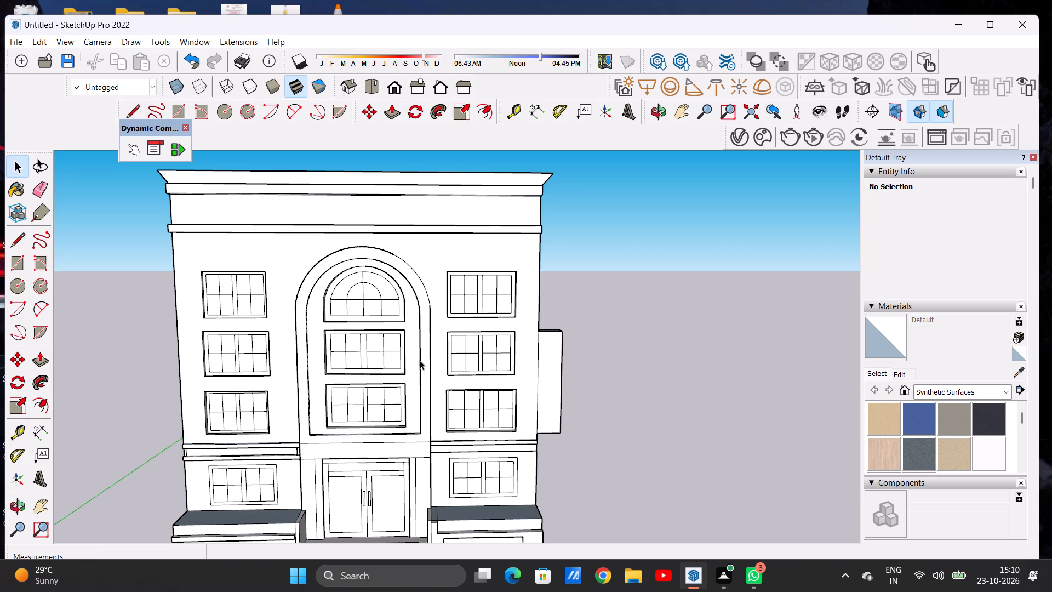
scroll(414, 377, "down", 7)
scroll(403, 437, "up", 20)
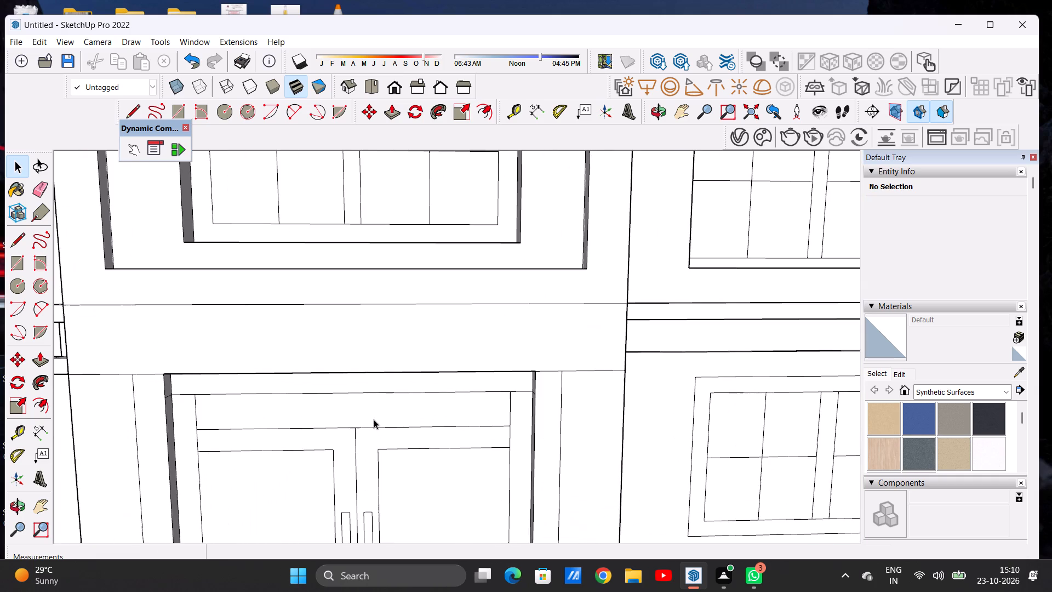
scroll(356, 413, "down", 5)
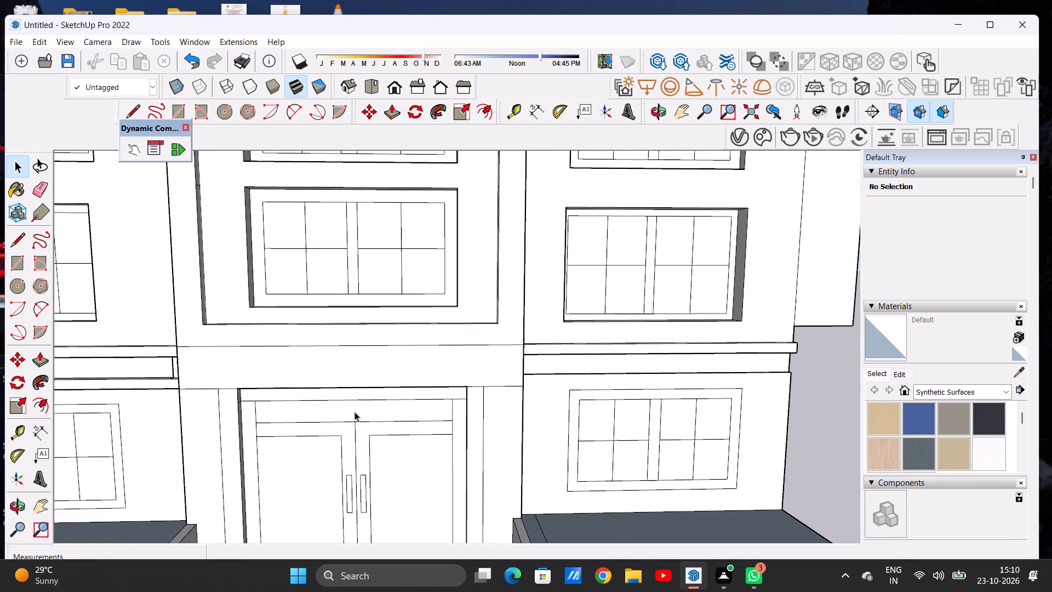
scroll(355, 412, "down", 8)
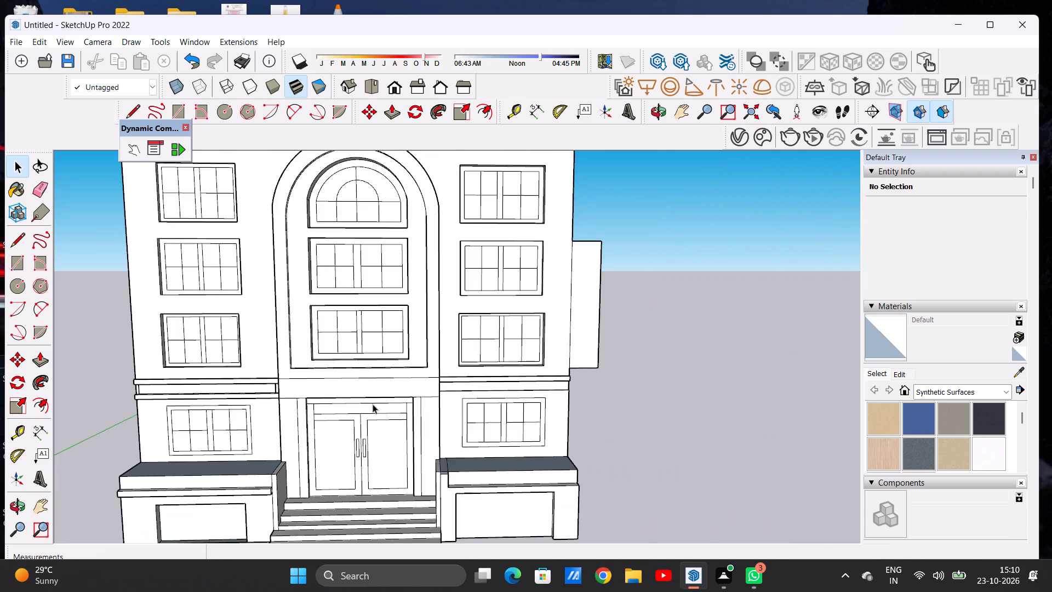
scroll(373, 404, "down", 10)
Paint the blue-grey patch on the outer right side of the arched surround with the Quartz Light Grey material.
middle_click_drag(440, 386, 248, 328)
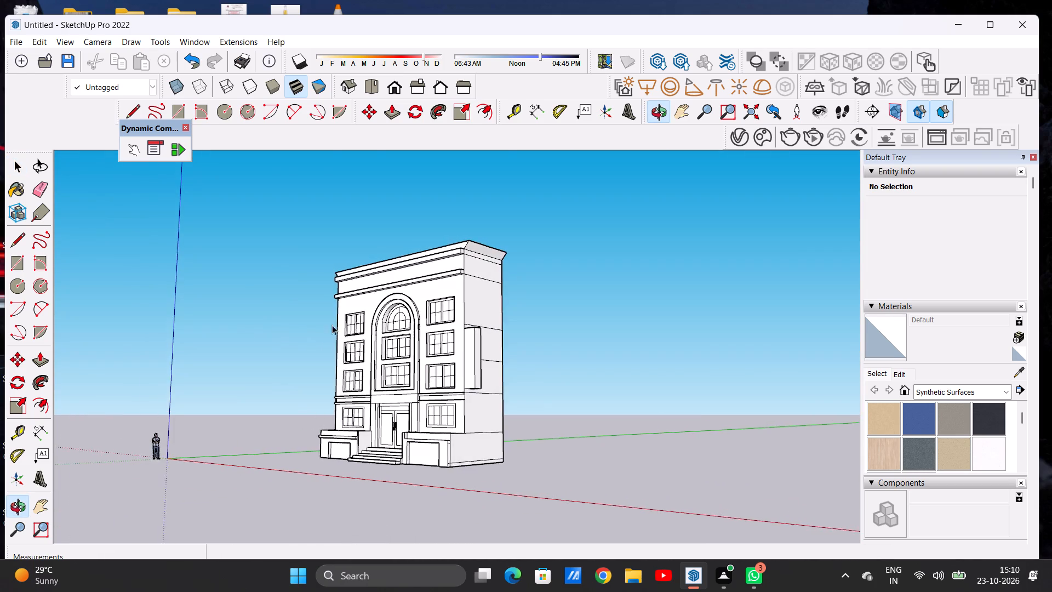
scroll(375, 316, "up", 4)
scroll(405, 309, "down", 1)
scroll(408, 309, "up", 12)
middle_click_drag(444, 402, 386, 415)
scroll(385, 434, "up", 10)
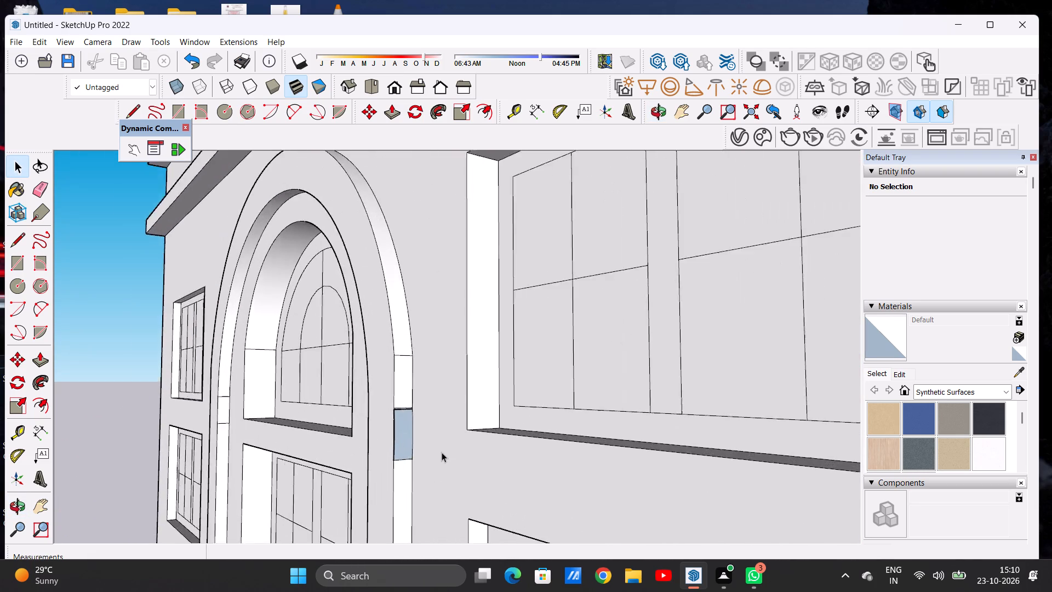
scroll(442, 452, "up", 3)
scroll(393, 425, "down", 1)
scroll(384, 415, "up", 13)
left_click(369, 432)
scroll(397, 368, "down", 13)
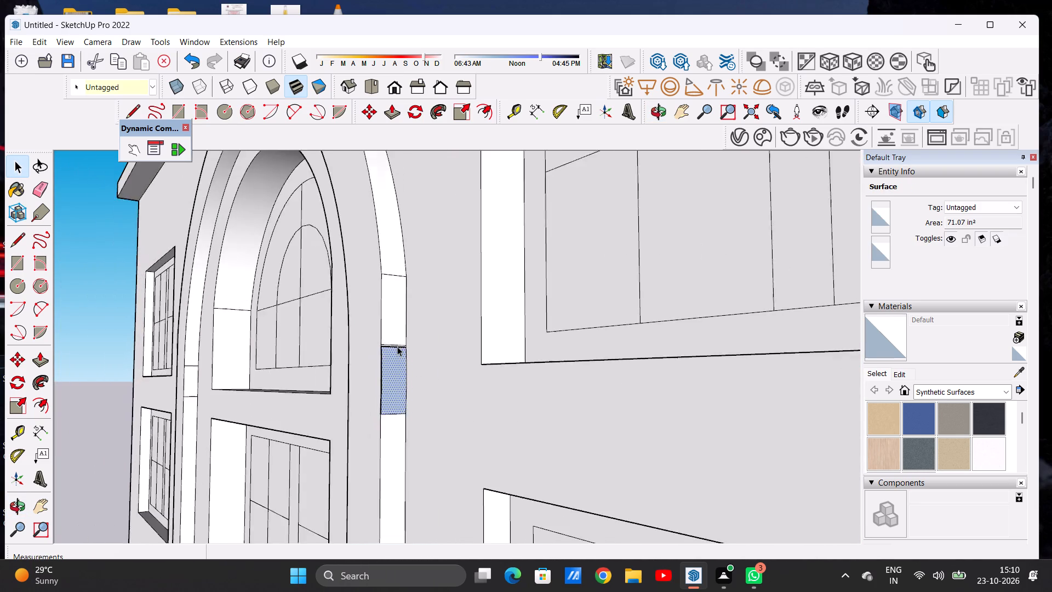
scroll(397, 346, "down", 7)
scroll(495, 313, "down", 14)
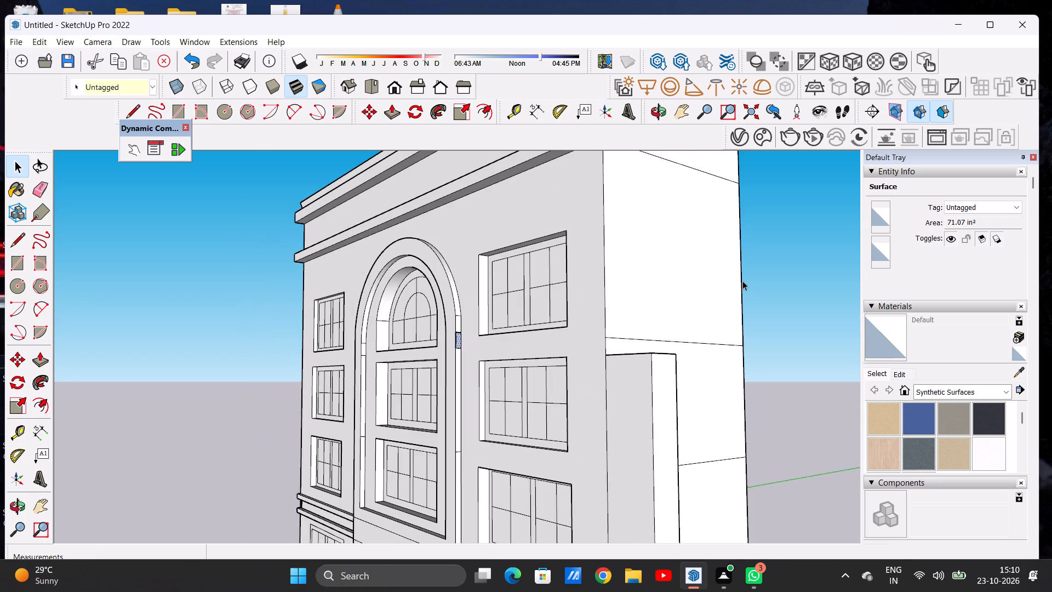
left_click(742, 281)
left_click(1005, 449)
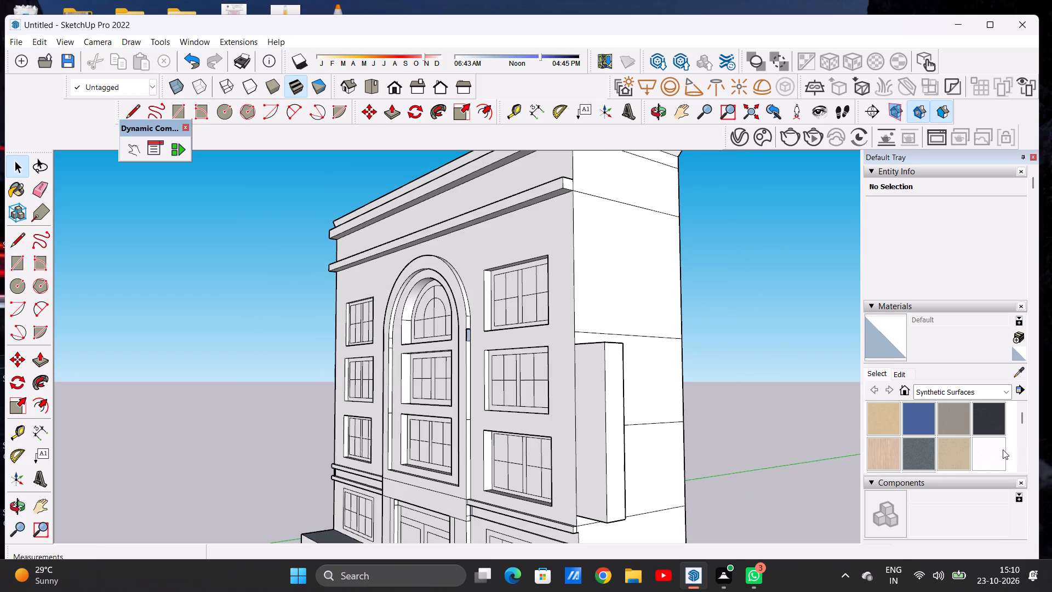
left_click(991, 450)
scroll(483, 370, "up", 12)
scroll(471, 298, "down", 1)
scroll(471, 298, "up", 3)
left_click(459, 311)
scroll(468, 348, "down", 7)
scroll(452, 339, "up", 4)
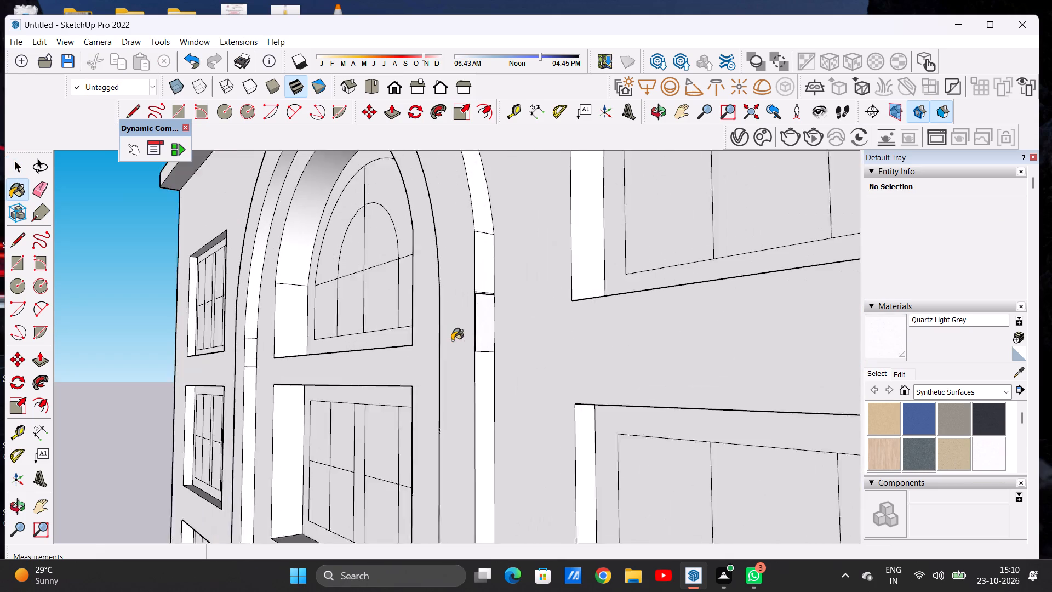
scroll(452, 340, "up", 11)
middle_click_drag(498, 340, 621, 366)
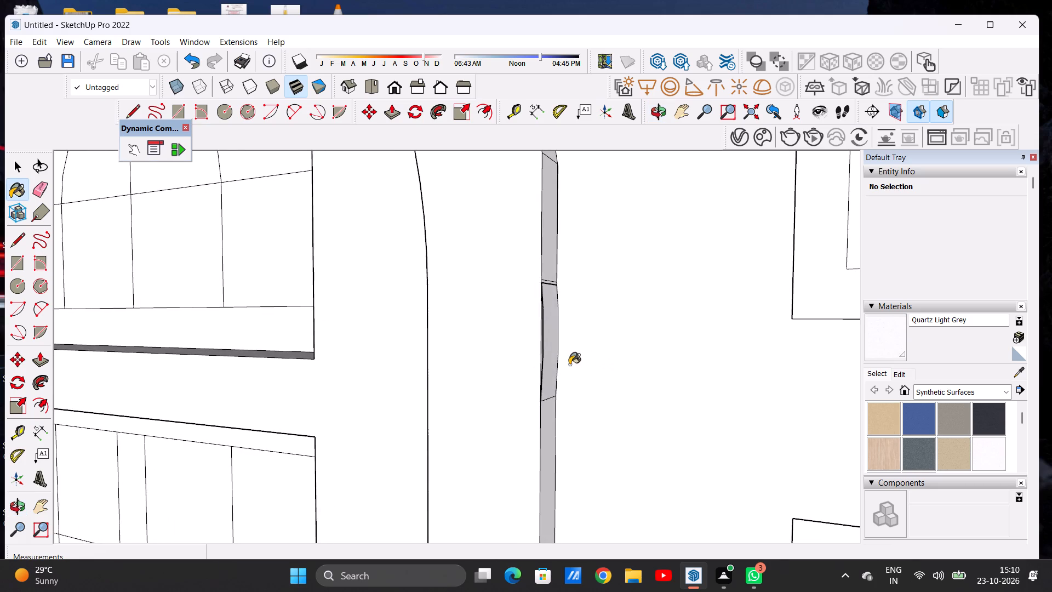
scroll(550, 363, "up", 20)
left_click(555, 316)
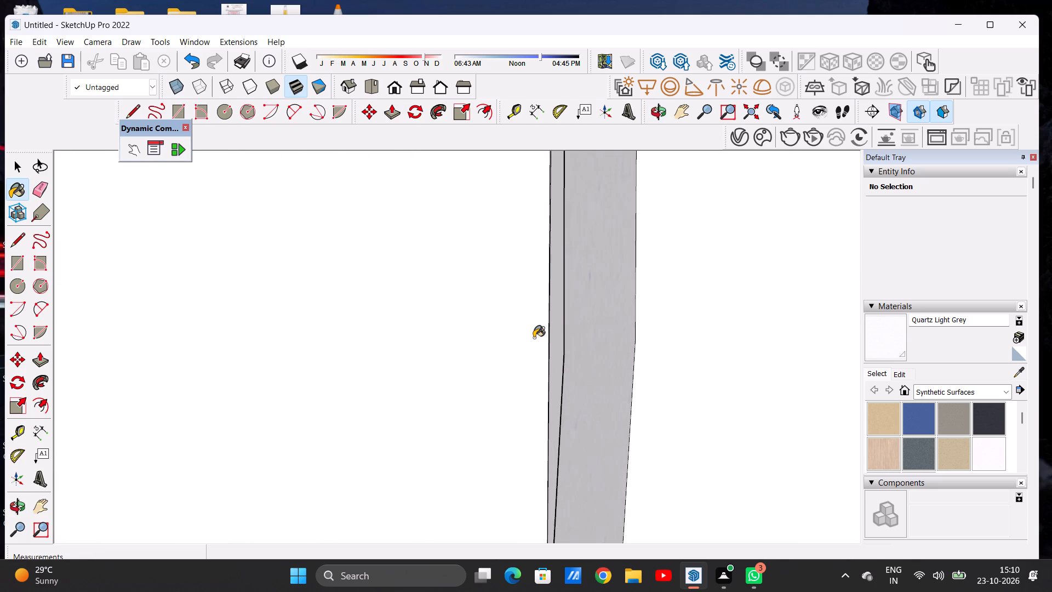
Paint the matching blue-grey patch on the outer left side of the arched surround with Quartz Light Grey.
scroll(533, 341, "down", 20)
scroll(533, 341, "down", 20)
scroll(534, 351, "up", 1)
scroll(534, 351, "down", 3)
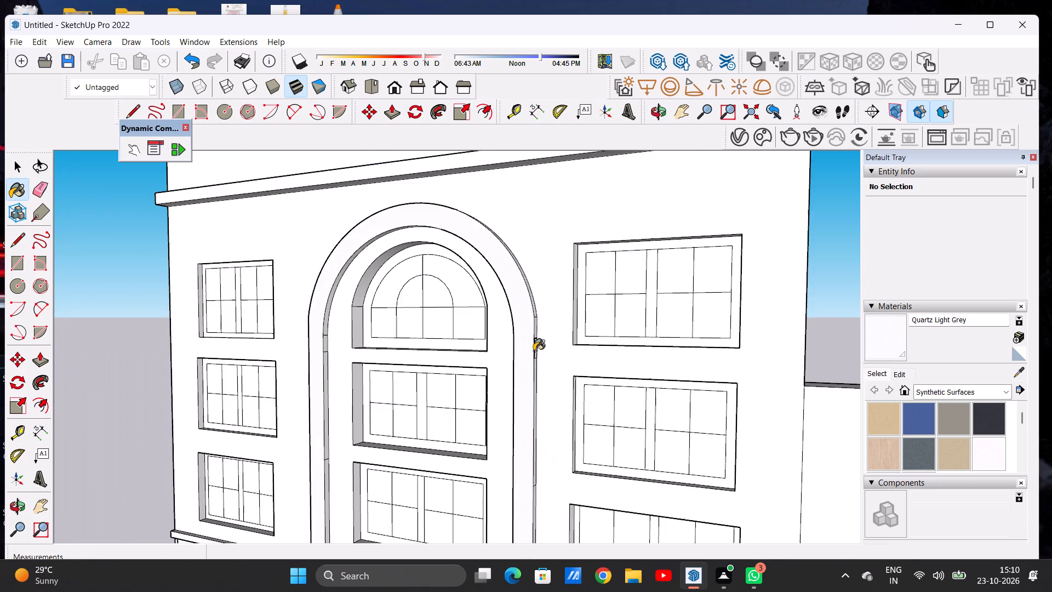
scroll(534, 351, "down", 4)
middle_click_drag(345, 352, 638, 375)
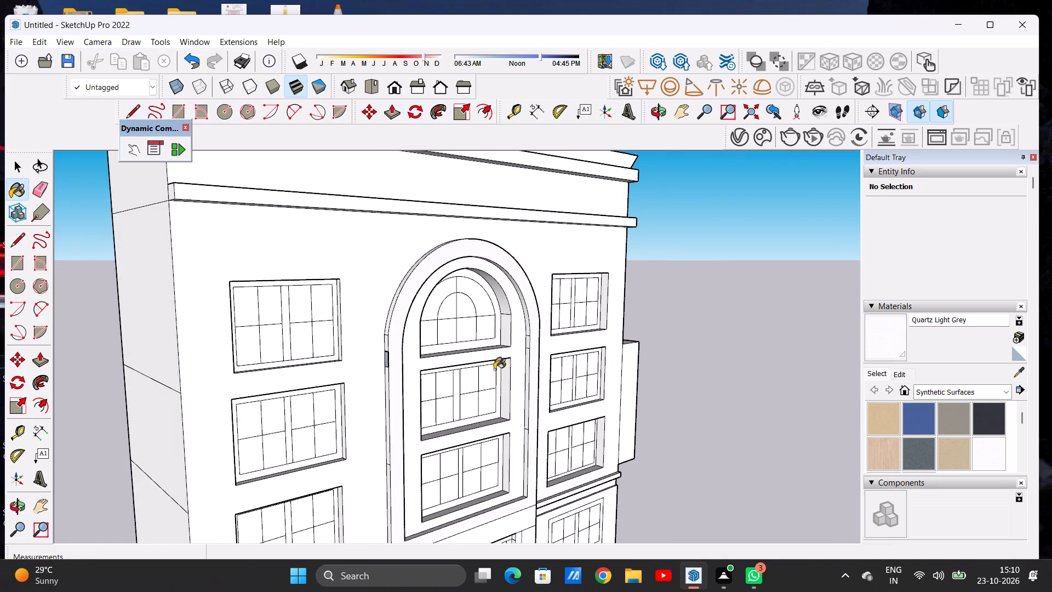
scroll(397, 367, "up", 20)
left_click(379, 336)
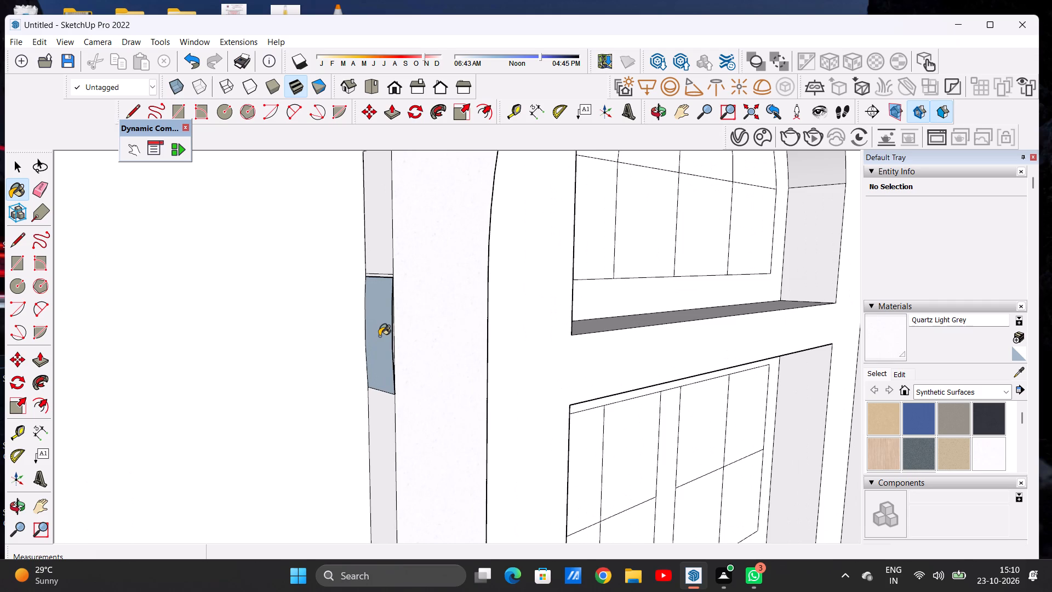
key("space")
Examine the complete front elevation from a distance and closer around the arched surround and entrance.
scroll(296, 357, "down", 17)
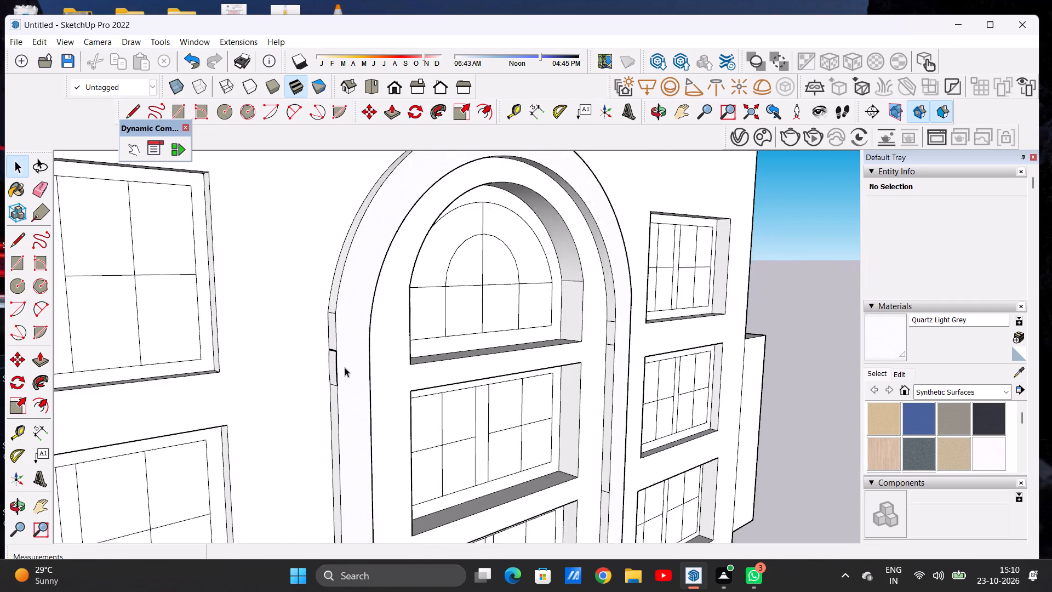
scroll(345, 367, "down", 12)
middle_click_drag(461, 380, 322, 378)
scroll(322, 378, "down", 8)
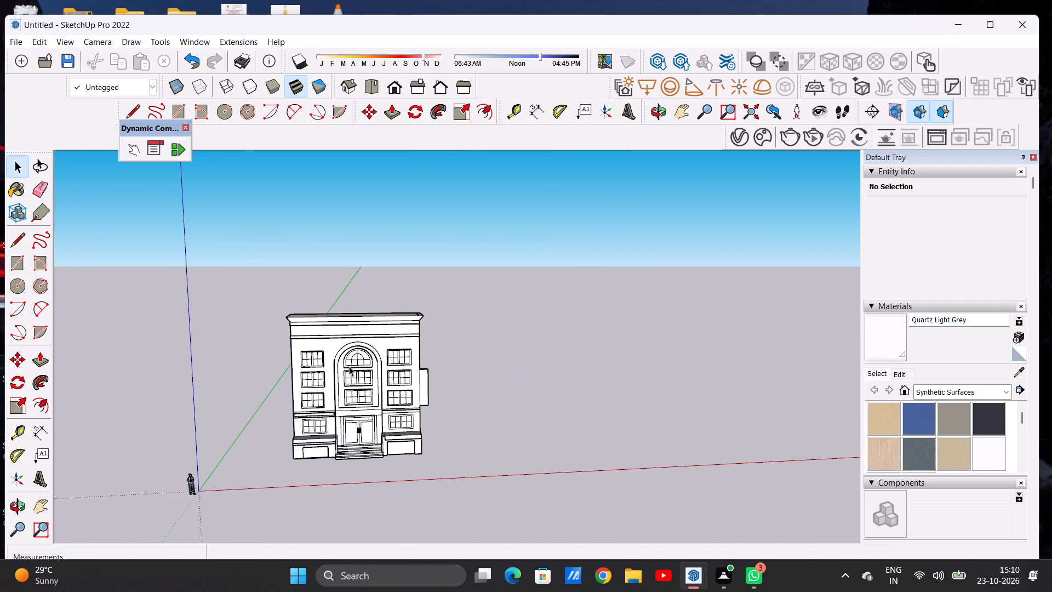
scroll(349, 366, "down", 6)
scroll(363, 396, "up", 13)
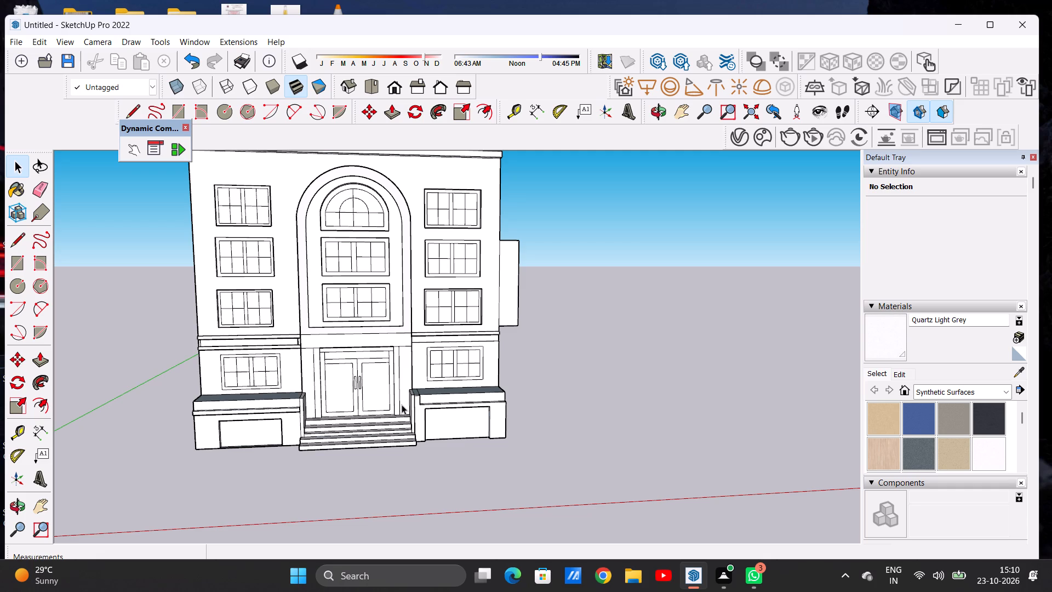
scroll(398, 411, "down", 8)
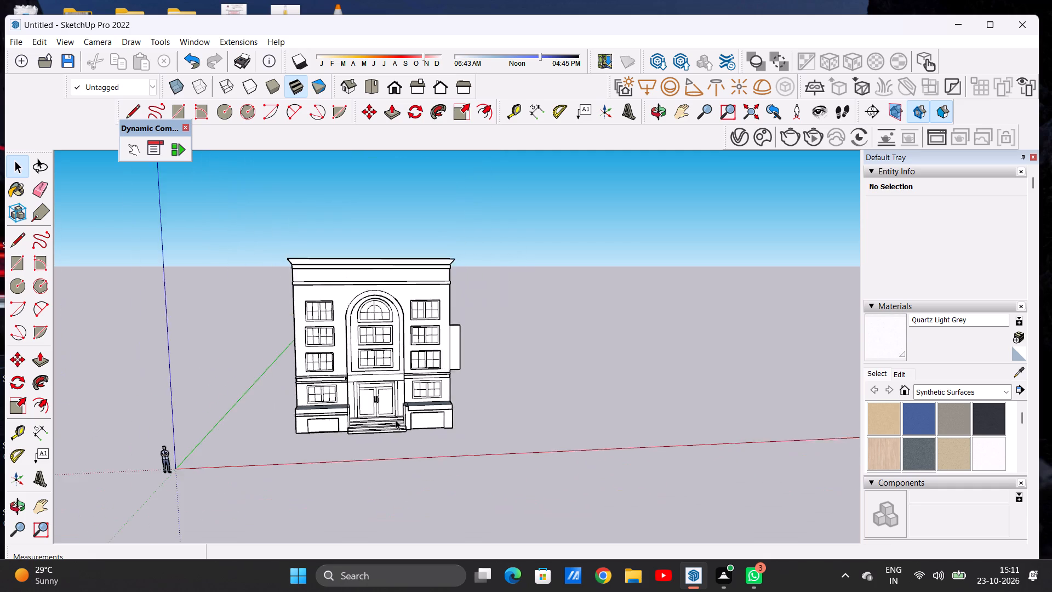
scroll(396, 420, "down", 7)
scroll(400, 380, "up", 15)
middle_click_drag(370, 442, 340, 440)
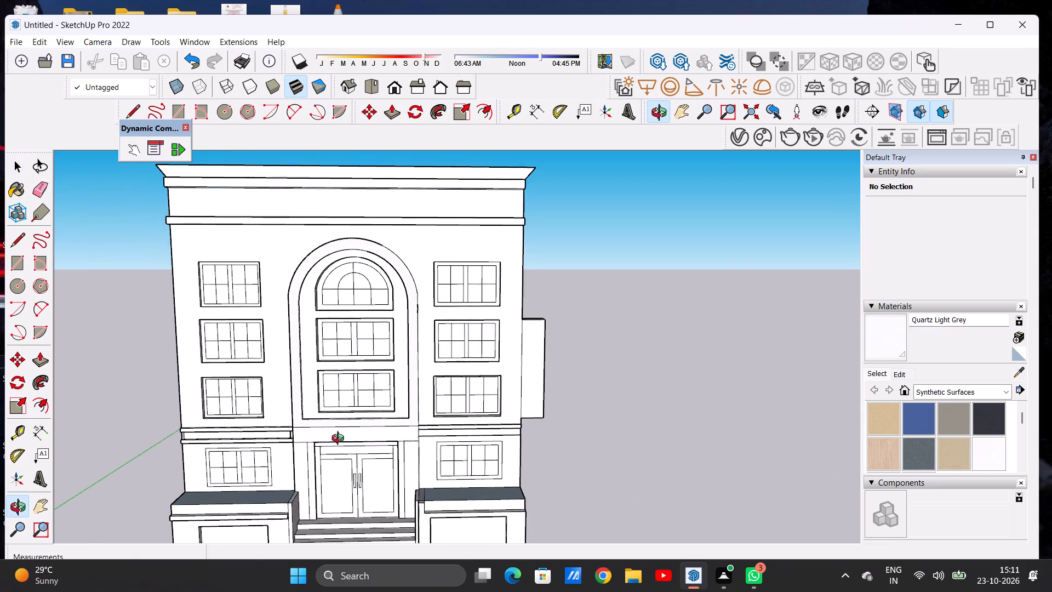
middle_click_drag(340, 440, 339, 440)
scroll(308, 429, "down", 10)
scroll(320, 463, "up", 5)
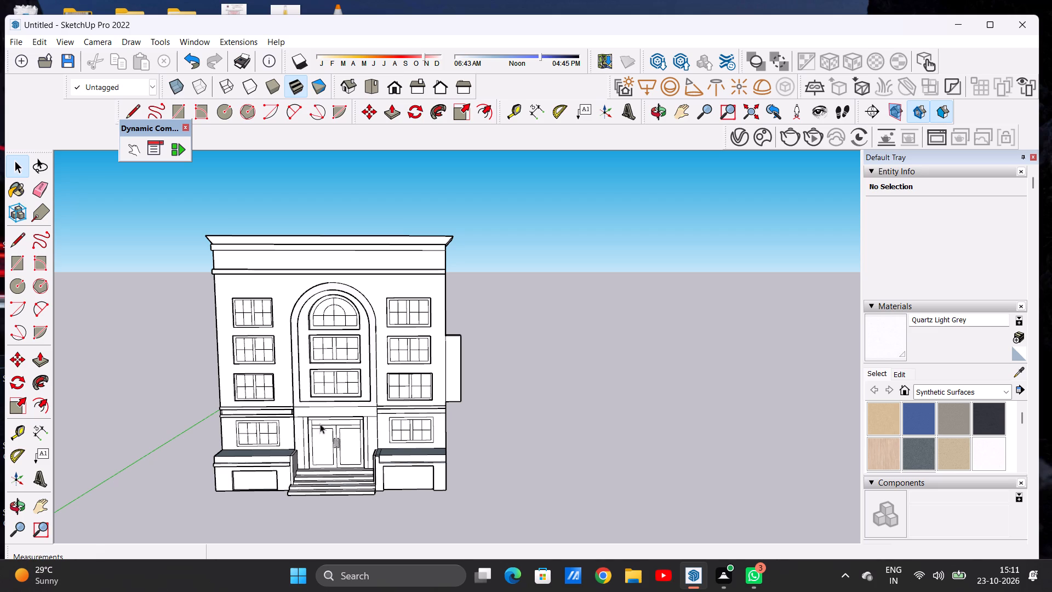
scroll(294, 417, "down", 13)
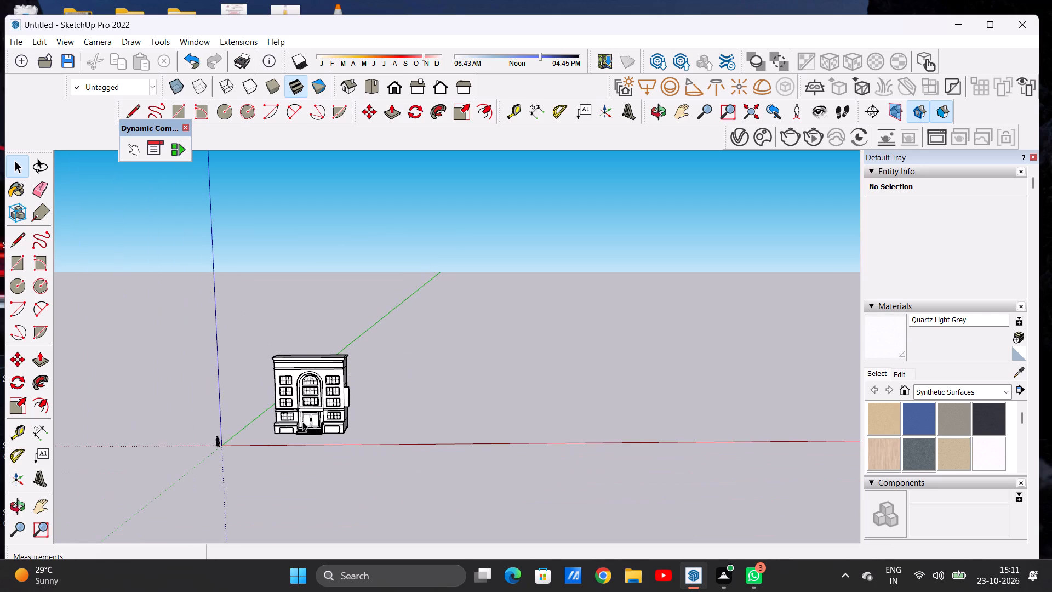
scroll(301, 422, "up", 15)
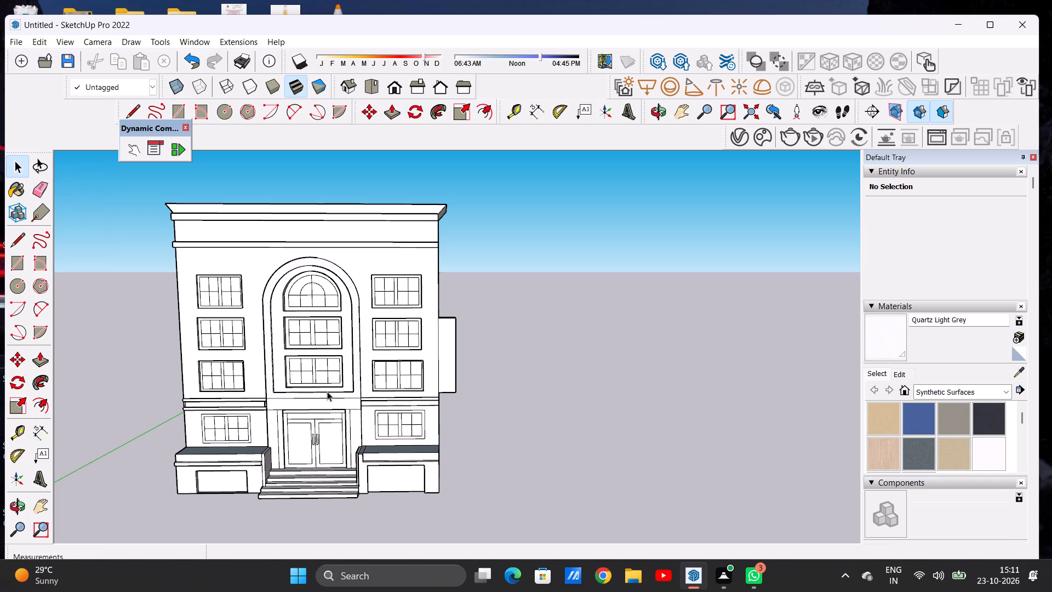
scroll(299, 404, "up", 6)
scroll(299, 404, "down", 1)
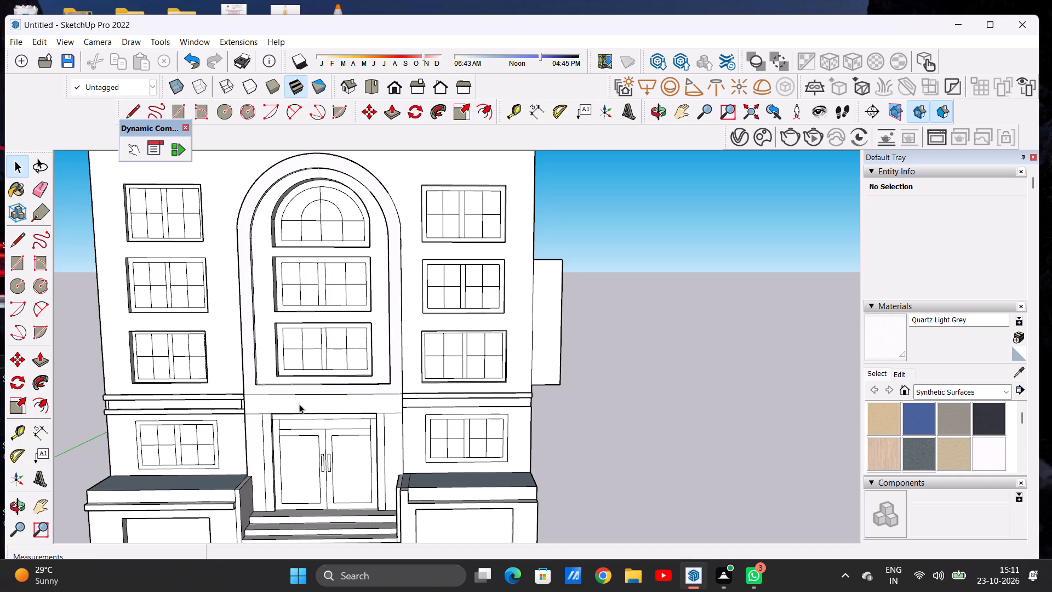
scroll(310, 413, "down", 7)
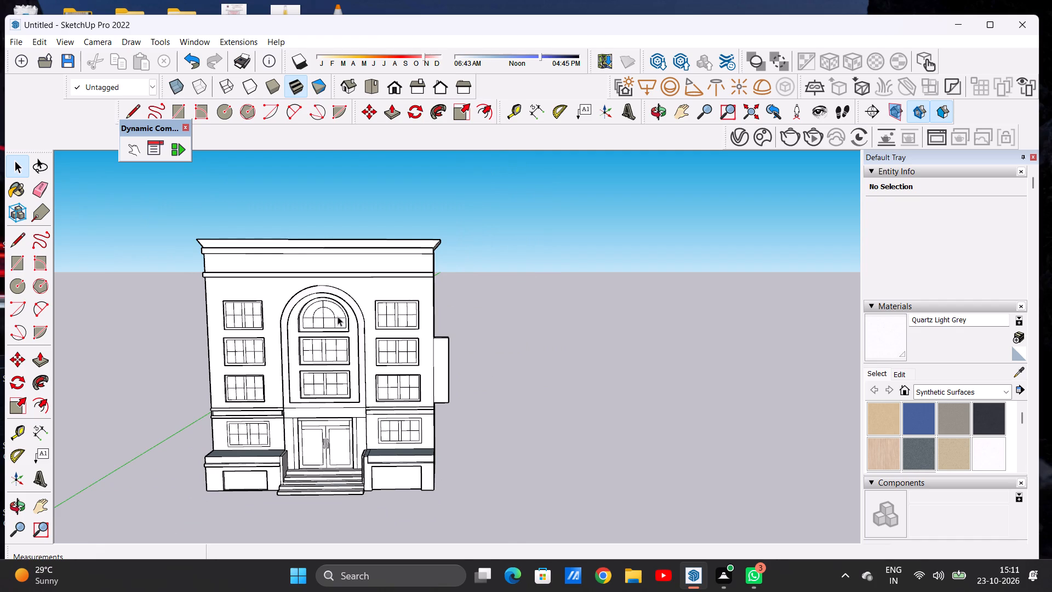
Paint the blue-grey top face of the ledge left of the entrance steps with the Quartz Light Grey material.
scroll(338, 316, "up", 6)
middle_click_drag(430, 312, 406, 344)
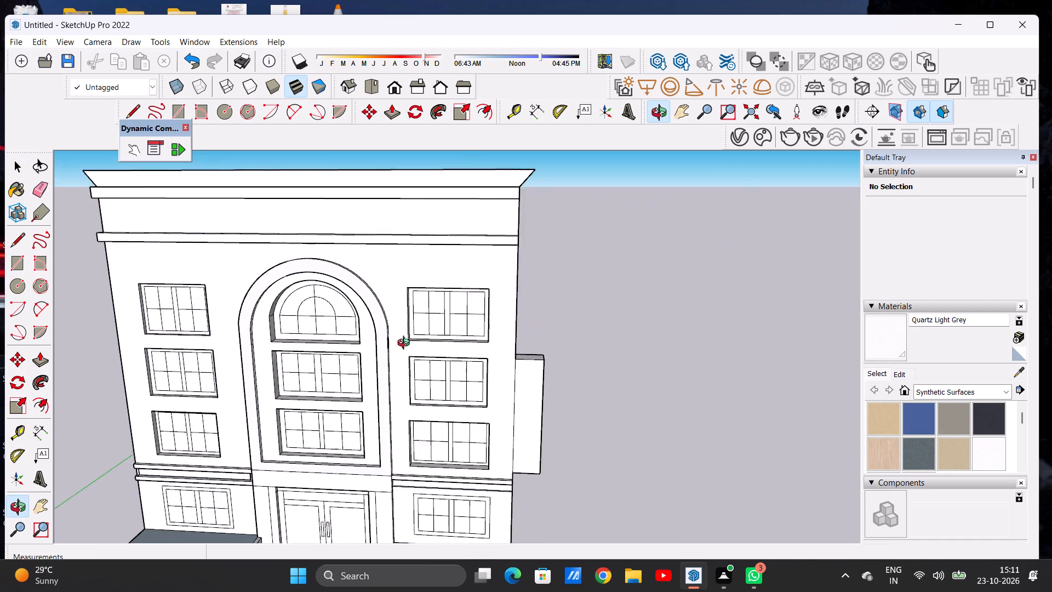
middle_click_drag(406, 344, 439, 339)
scroll(453, 333, "down", 8)
scroll(365, 413, "up", 6)
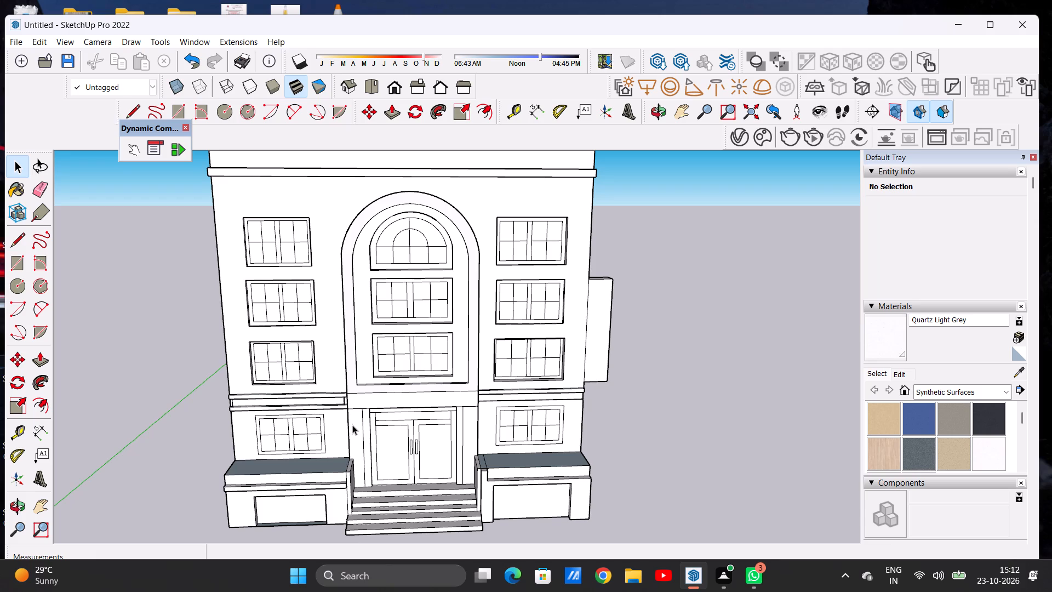
scroll(337, 470, "up", 4)
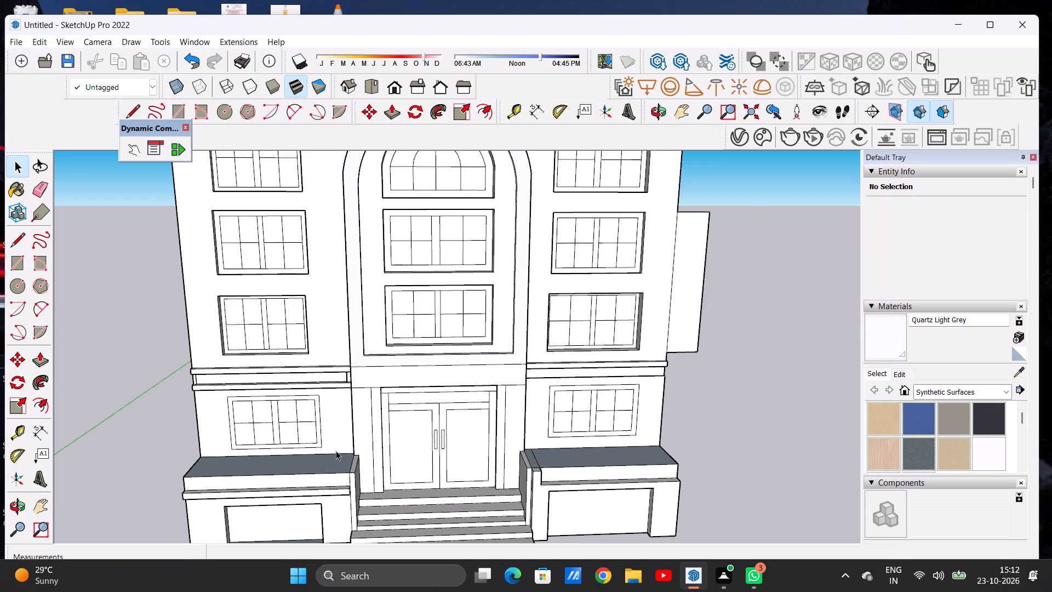
middle_click_drag(326, 459, 323, 497)
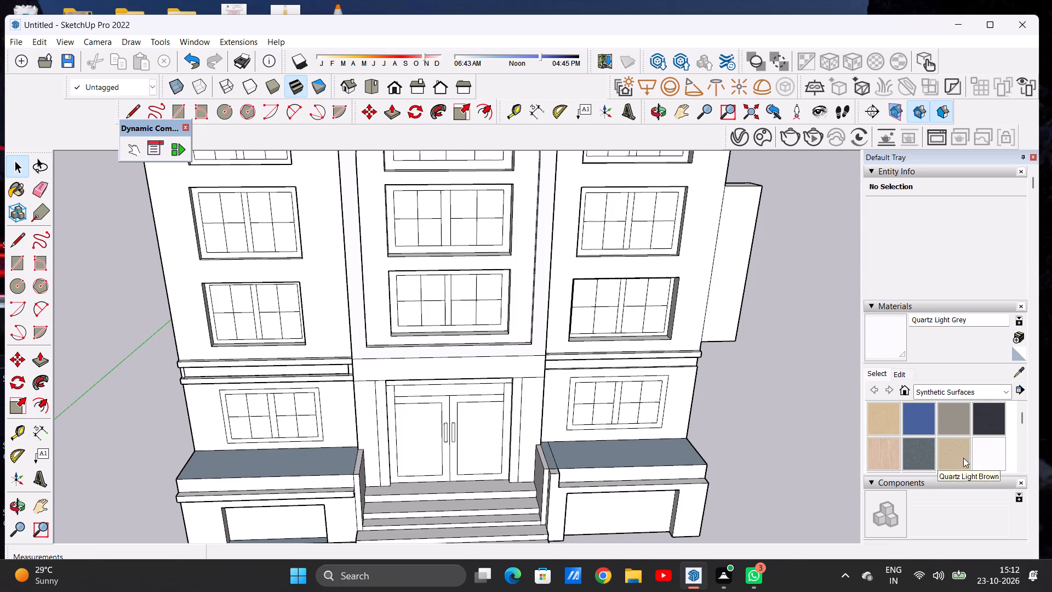
left_click(987, 452)
scroll(281, 464, "up", 9)
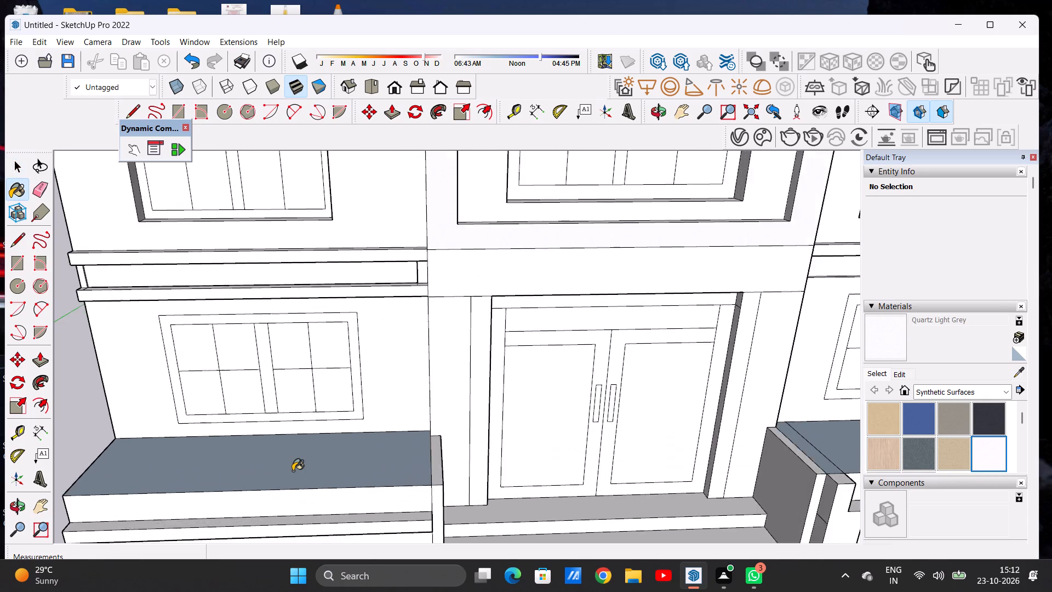
scroll(293, 471, "up", 4)
left_click(297, 471)
Paint the top face of the ledge right of the entrance steps and its narrow inner strip with Quartz Light Grey.
scroll(301, 438, "down", 14)
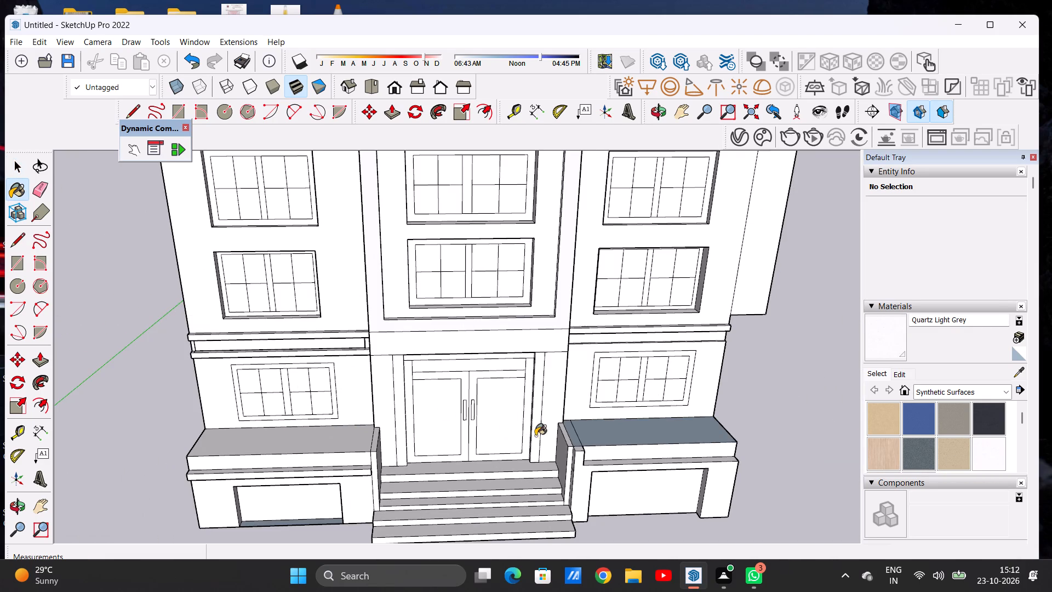
scroll(573, 436, "up", 15)
left_click(564, 435)
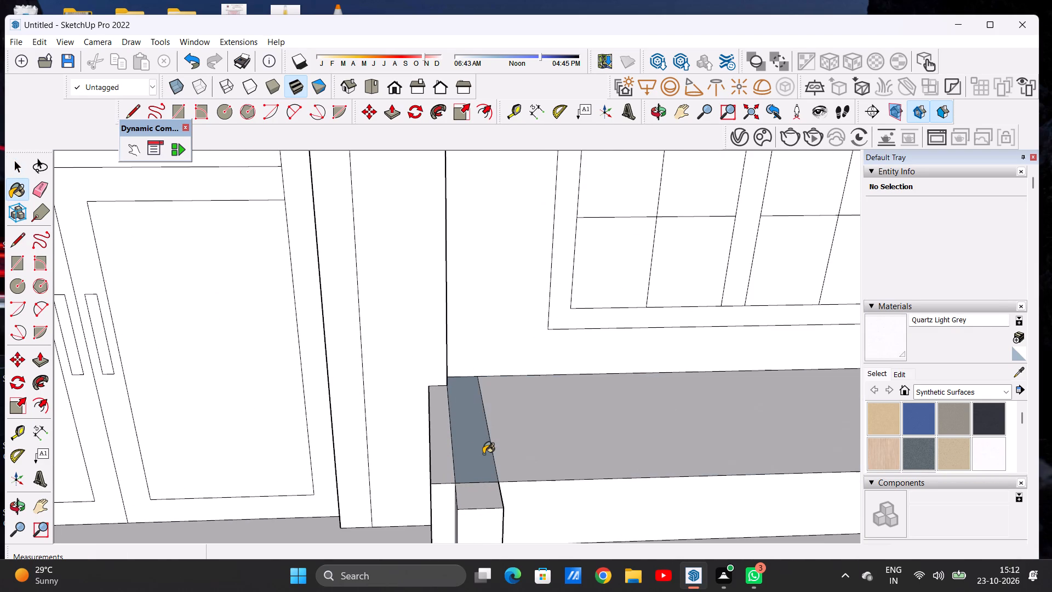
left_click(483, 454)
Paint the blue-grey bottom face of the recess in the left base block with Quartz Light Grey.
scroll(490, 437, "down", 15)
scroll(529, 432, "down", 7)
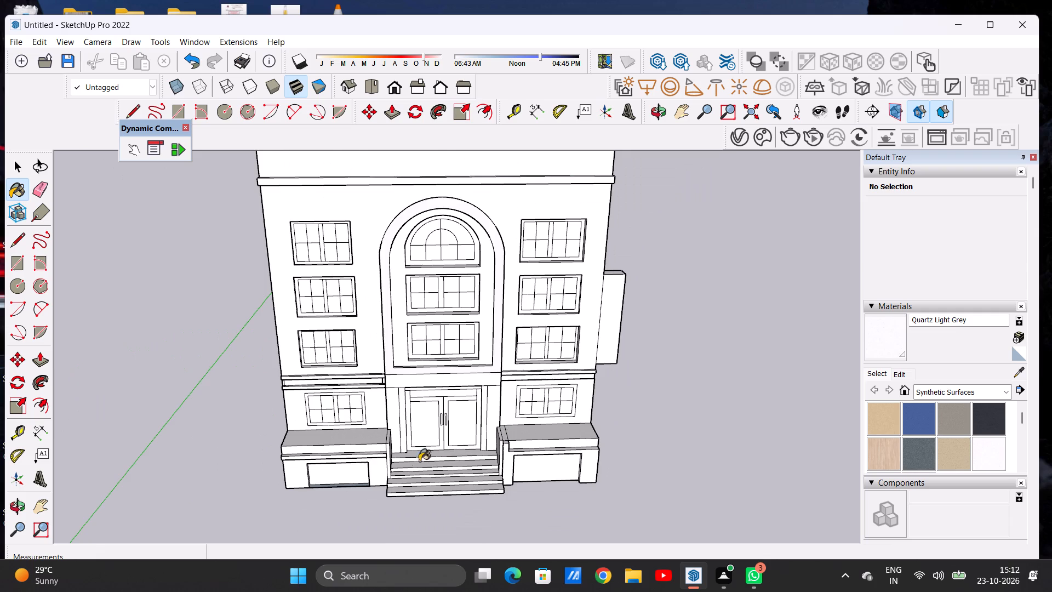
scroll(389, 482, "up", 16)
scroll(366, 470, "up", 13)
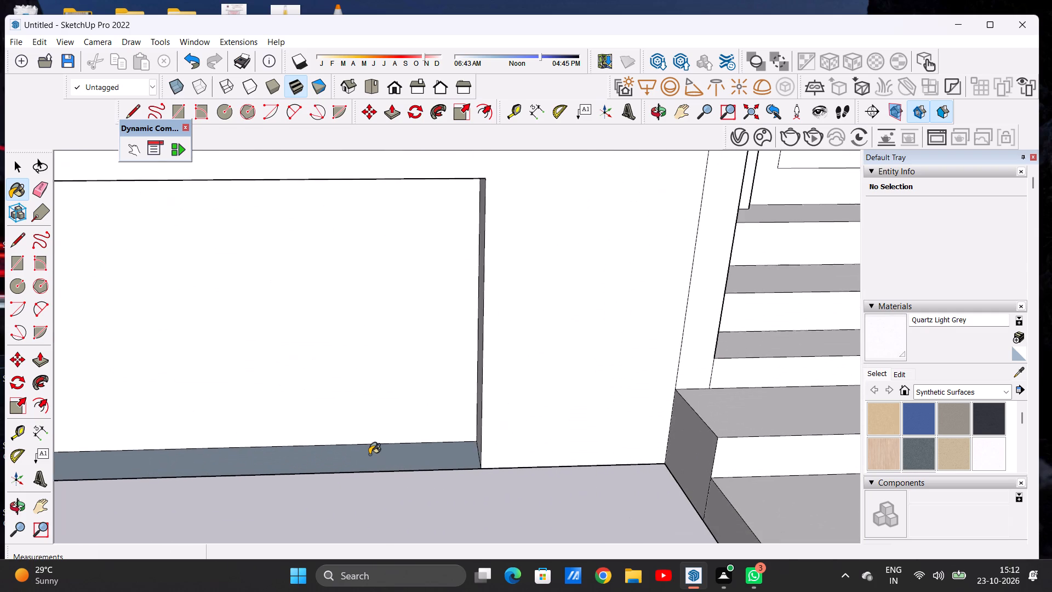
left_click(369, 454)
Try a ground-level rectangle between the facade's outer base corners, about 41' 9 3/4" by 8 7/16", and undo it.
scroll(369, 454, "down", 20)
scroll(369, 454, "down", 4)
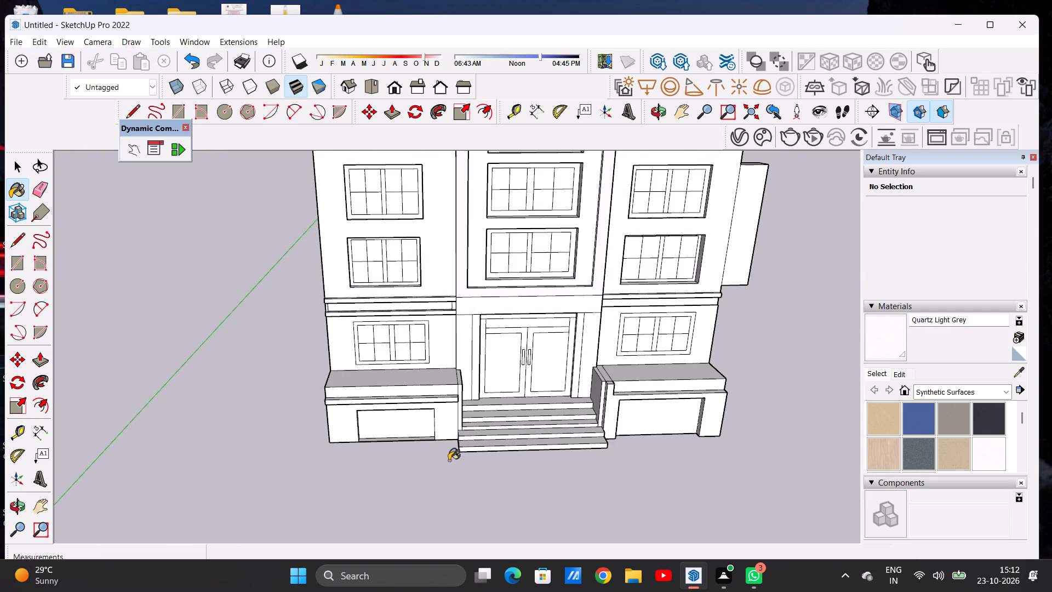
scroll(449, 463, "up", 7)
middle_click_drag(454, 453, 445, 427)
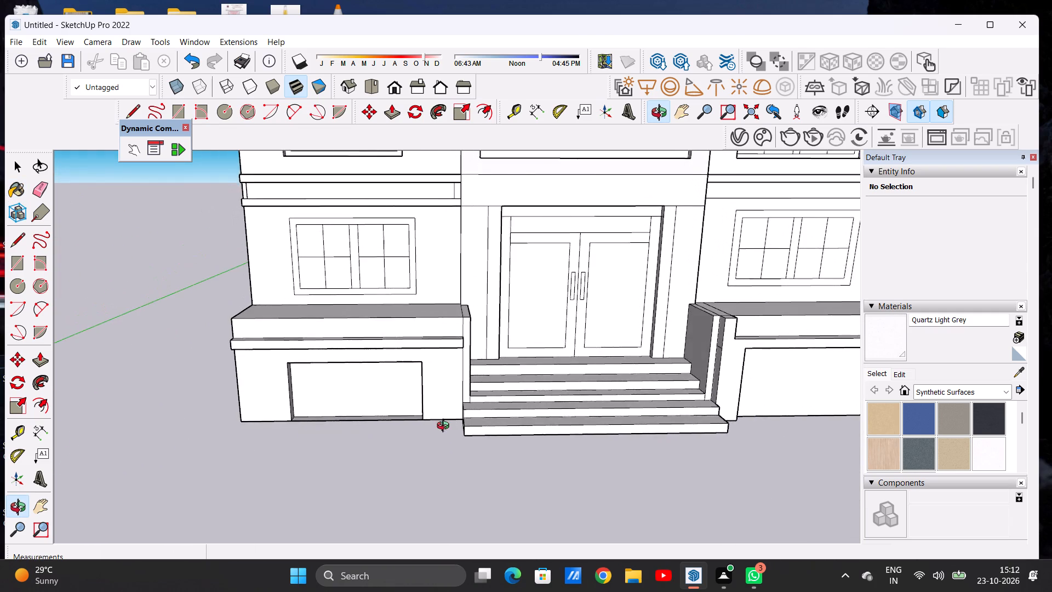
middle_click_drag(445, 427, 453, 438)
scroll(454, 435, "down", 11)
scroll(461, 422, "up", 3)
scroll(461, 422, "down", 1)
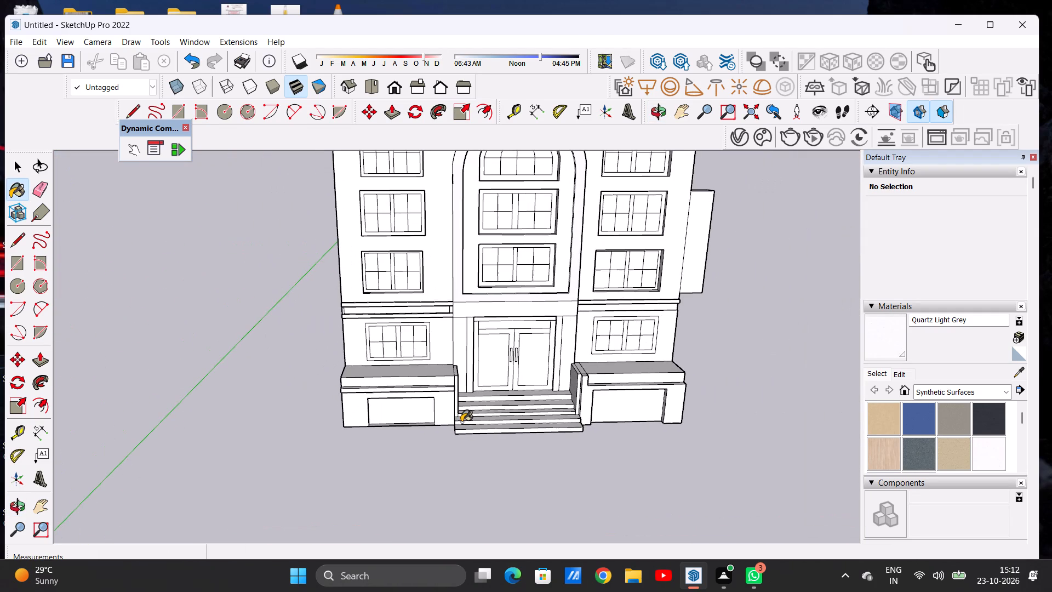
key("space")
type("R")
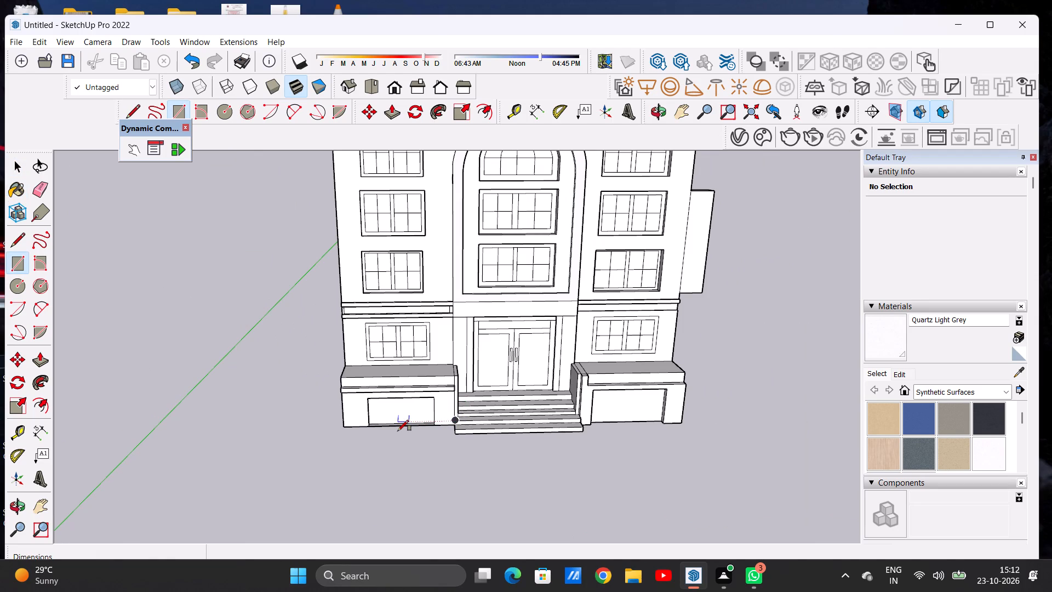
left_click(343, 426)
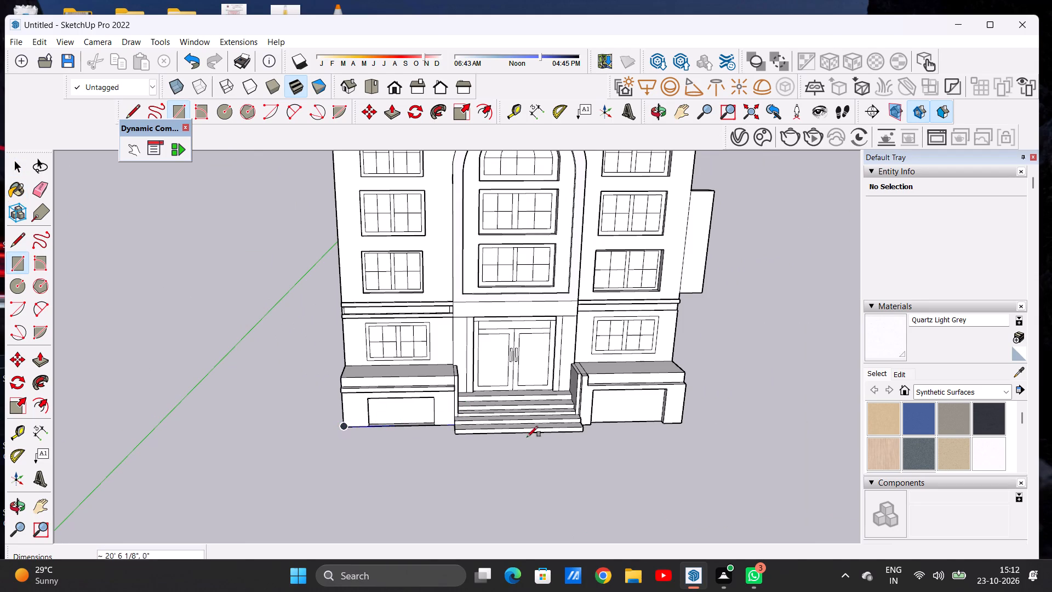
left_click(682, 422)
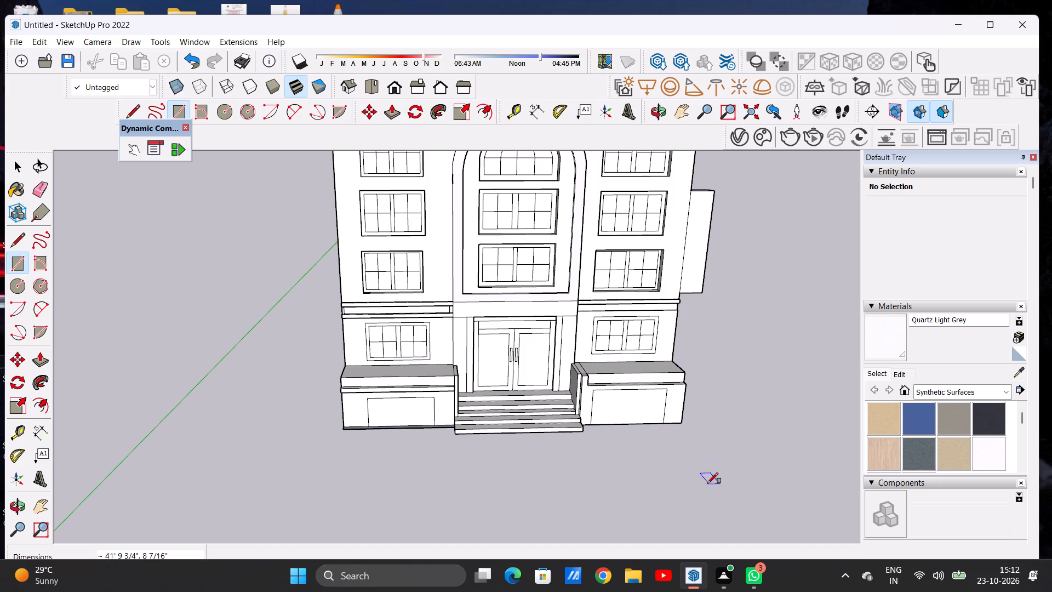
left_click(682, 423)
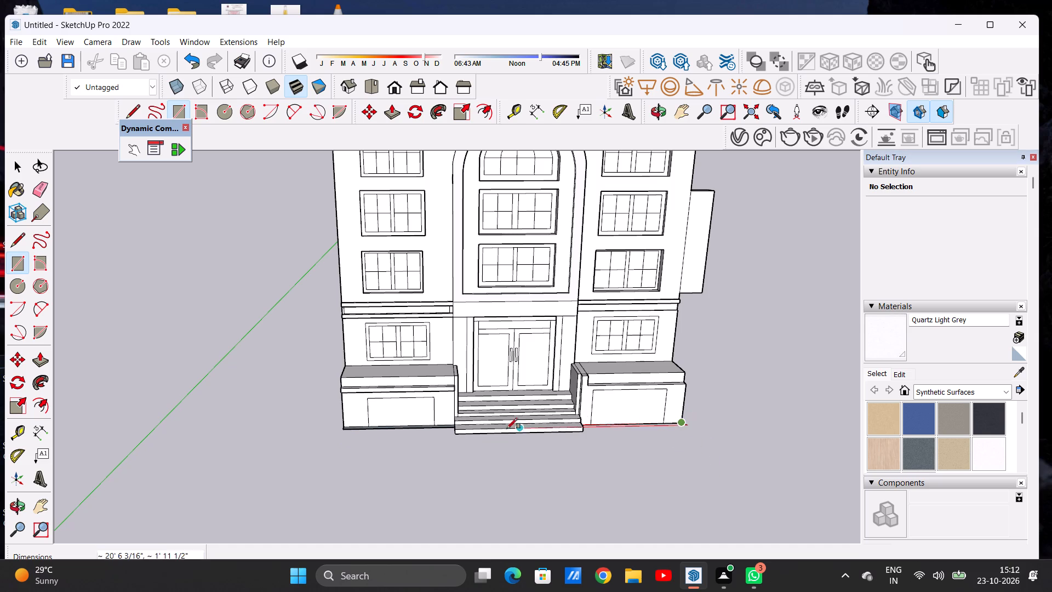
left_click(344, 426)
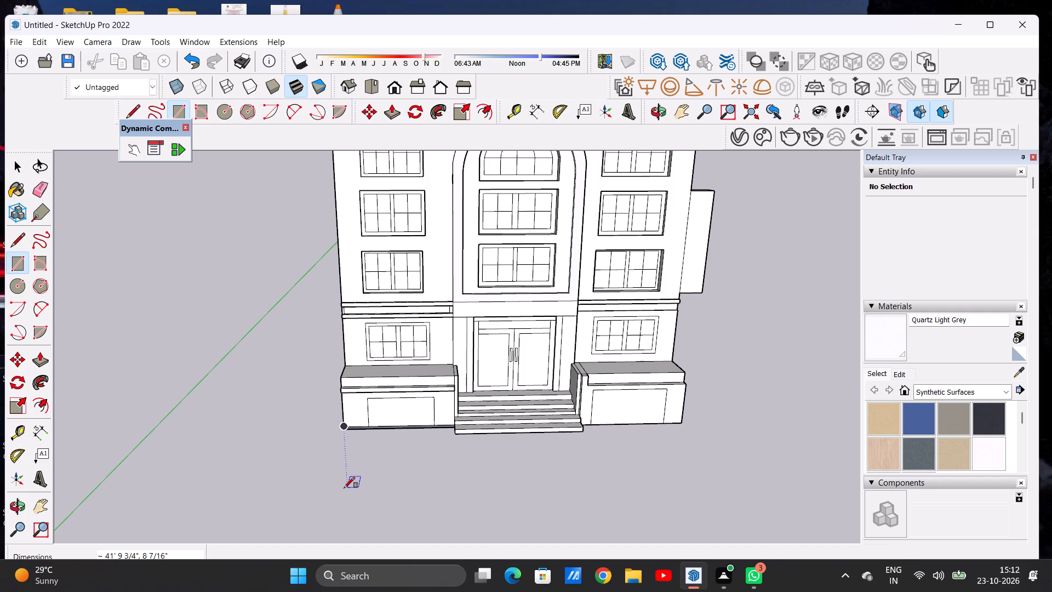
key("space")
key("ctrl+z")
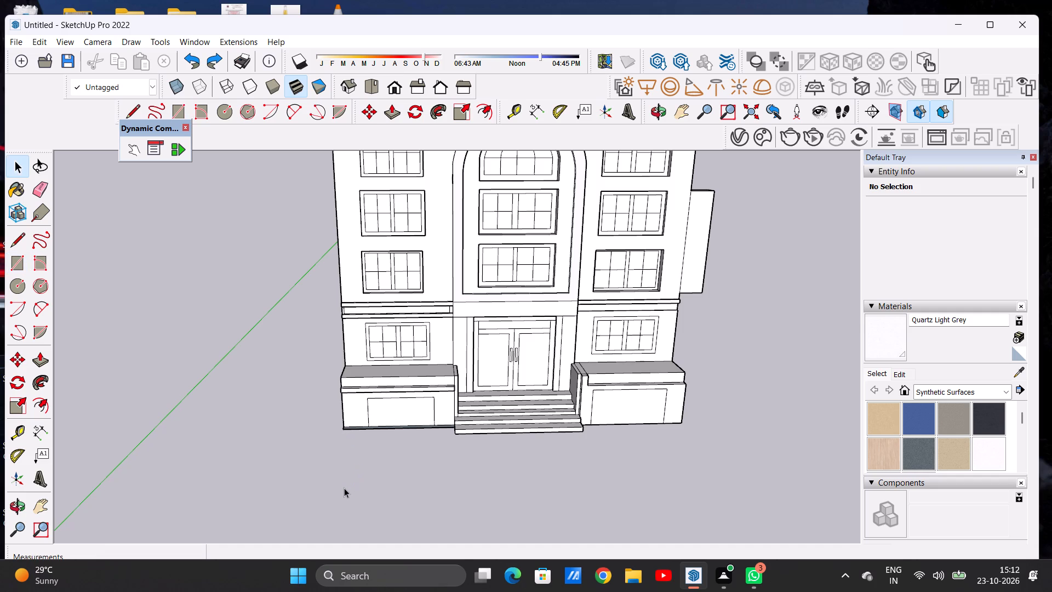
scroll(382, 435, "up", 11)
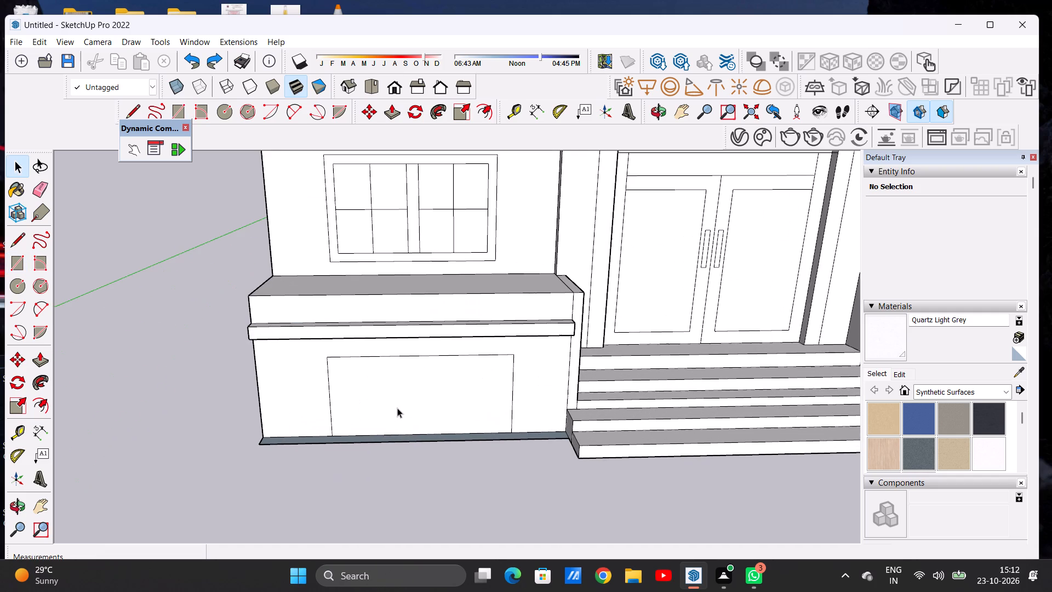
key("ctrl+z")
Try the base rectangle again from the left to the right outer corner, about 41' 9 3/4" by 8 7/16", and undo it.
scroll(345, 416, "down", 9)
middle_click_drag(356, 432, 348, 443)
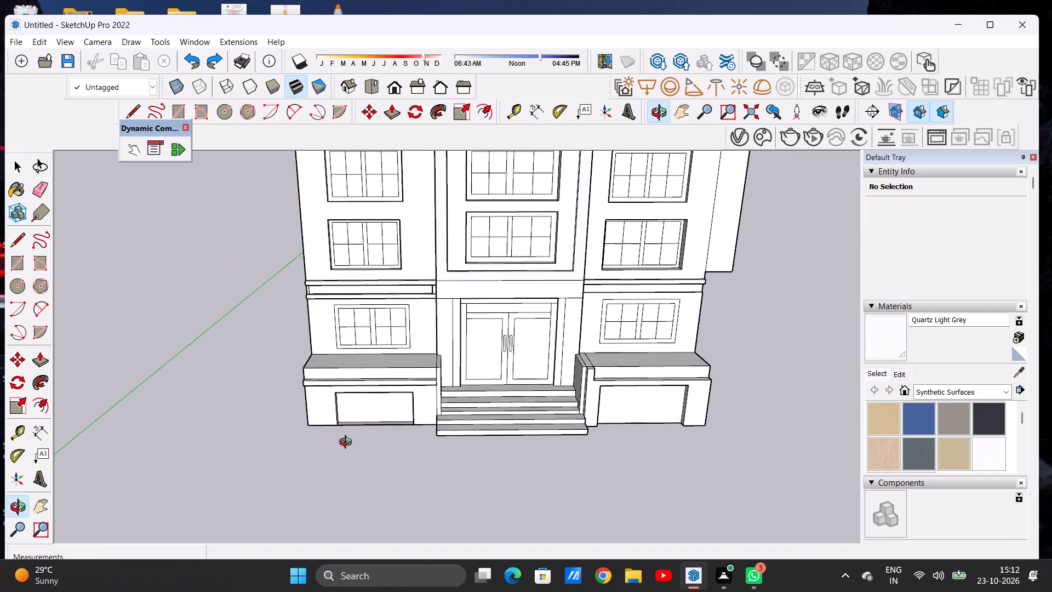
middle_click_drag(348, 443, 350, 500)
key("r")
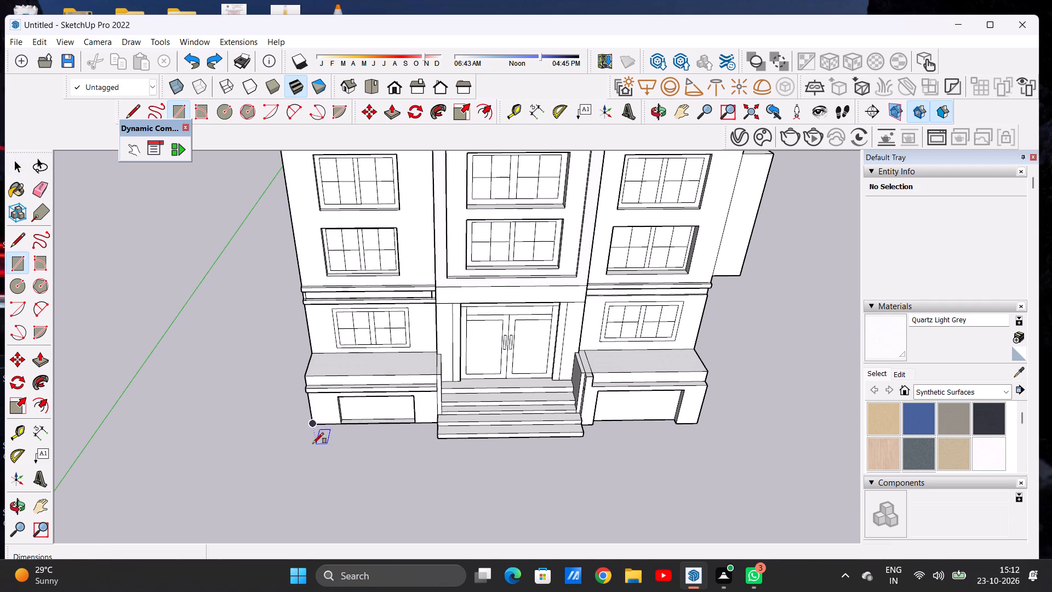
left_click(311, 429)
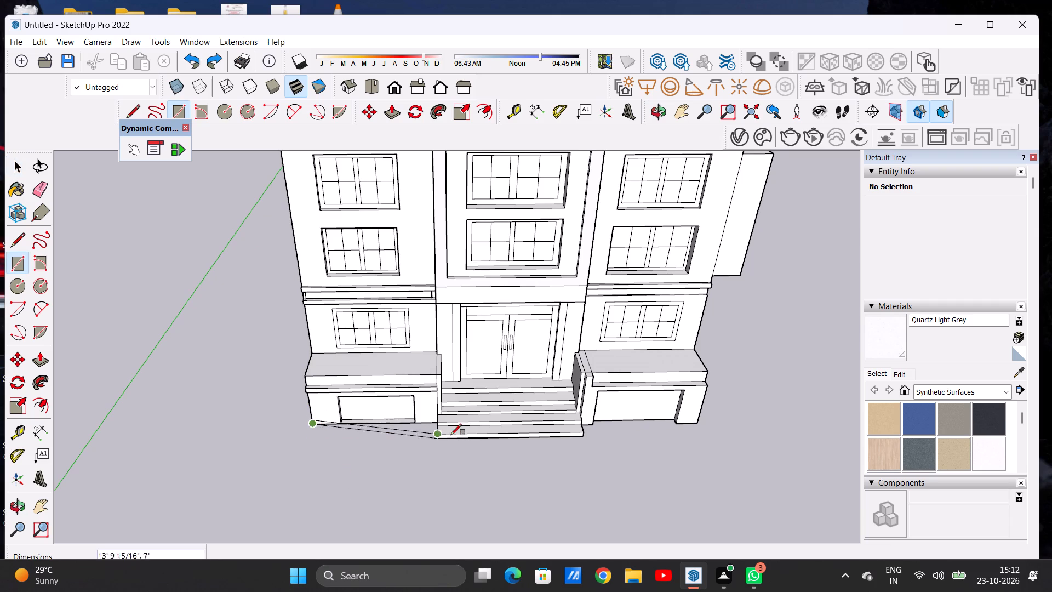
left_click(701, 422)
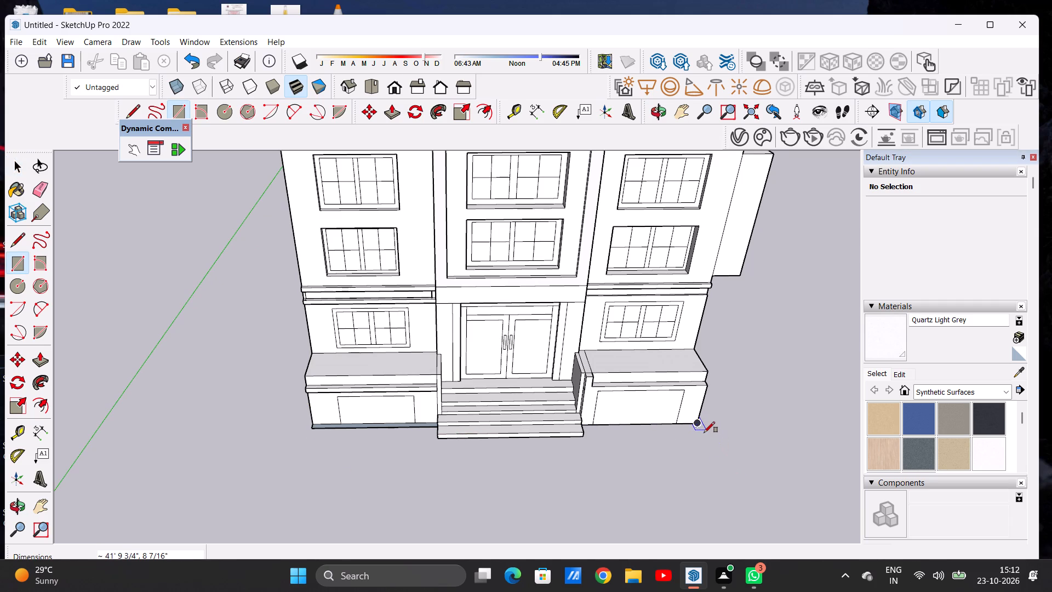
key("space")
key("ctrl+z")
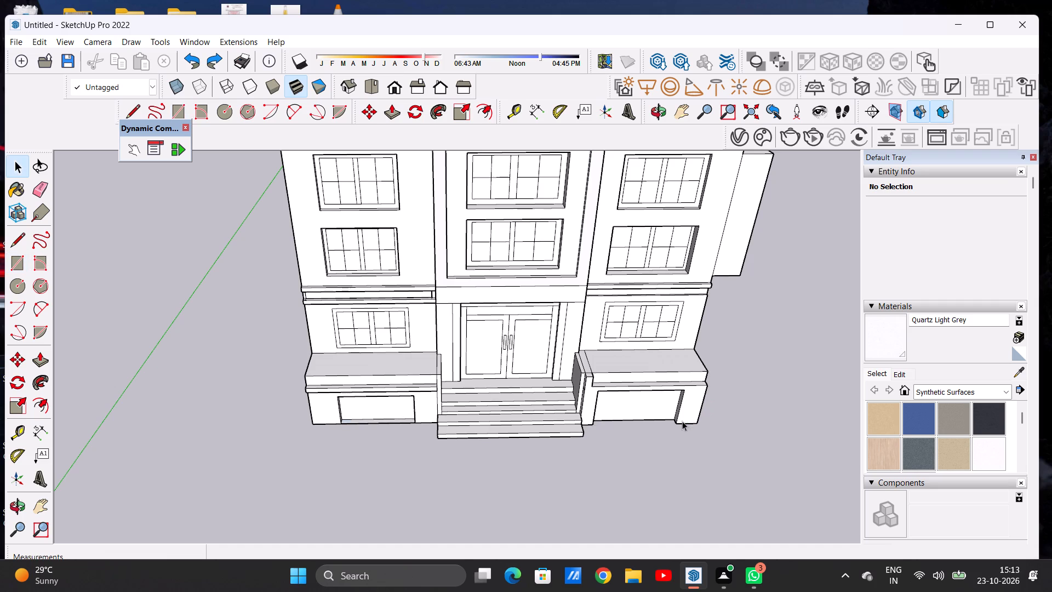
Draw a line about 9' 1 5/16" long across the open bottom front edge of the right base block's recess.
scroll(668, 415, "up", 13)
scroll(585, 423, "down", 5)
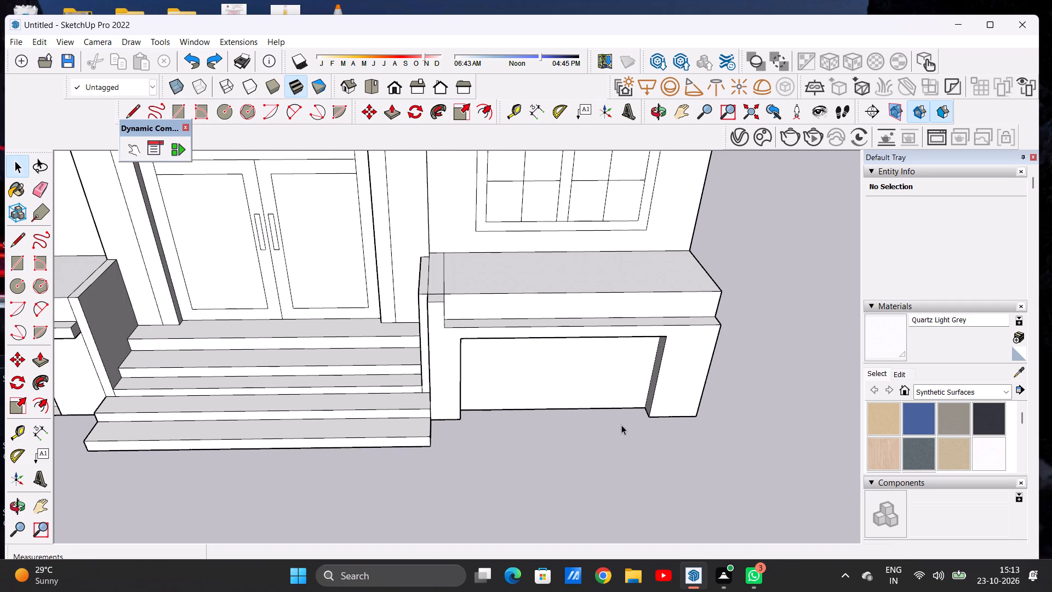
key("l")
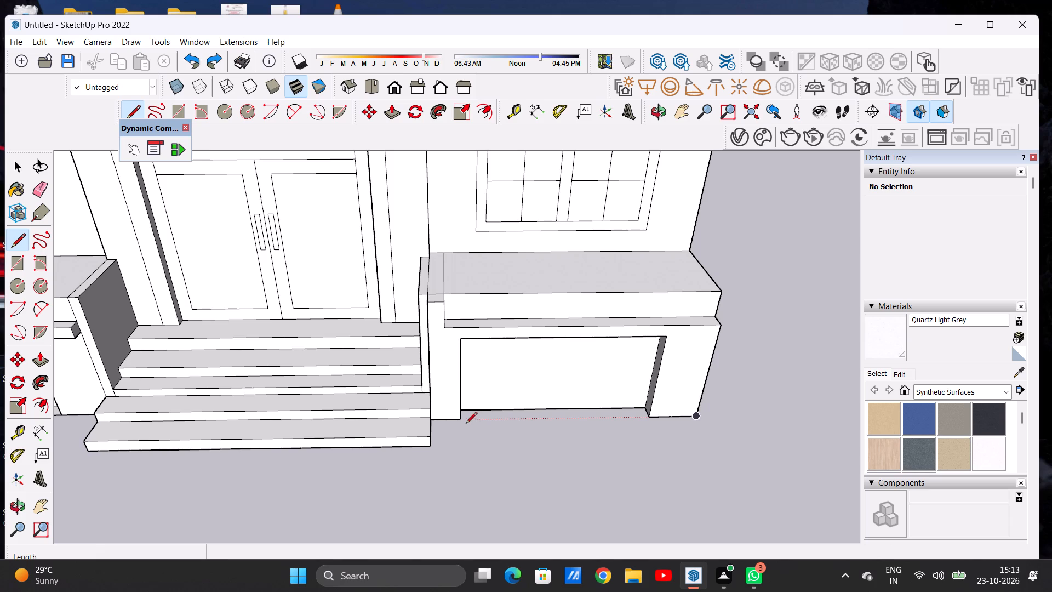
left_click(461, 422)
left_click(650, 415)
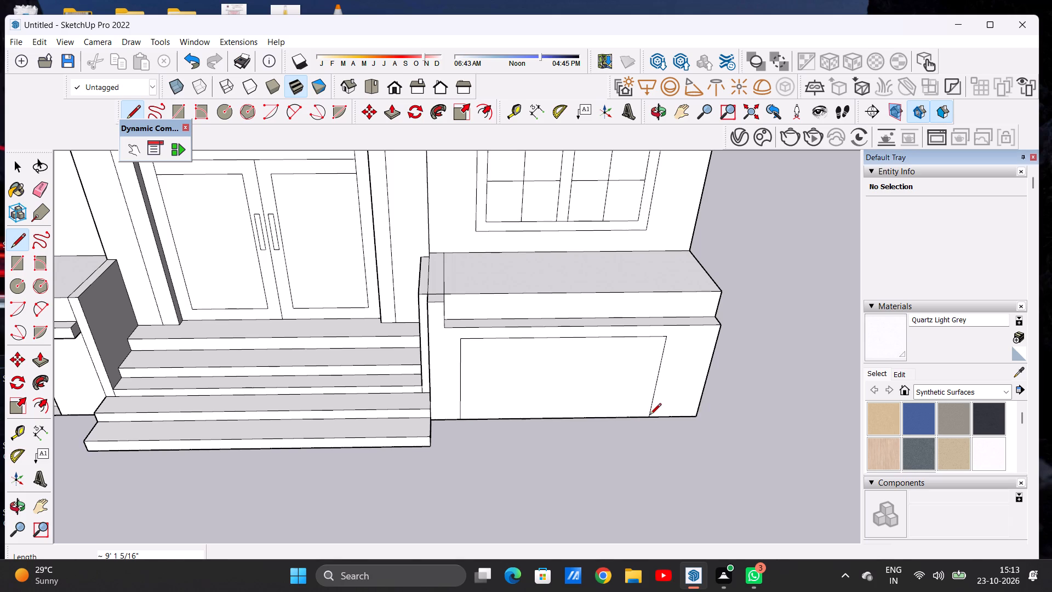
key("space")
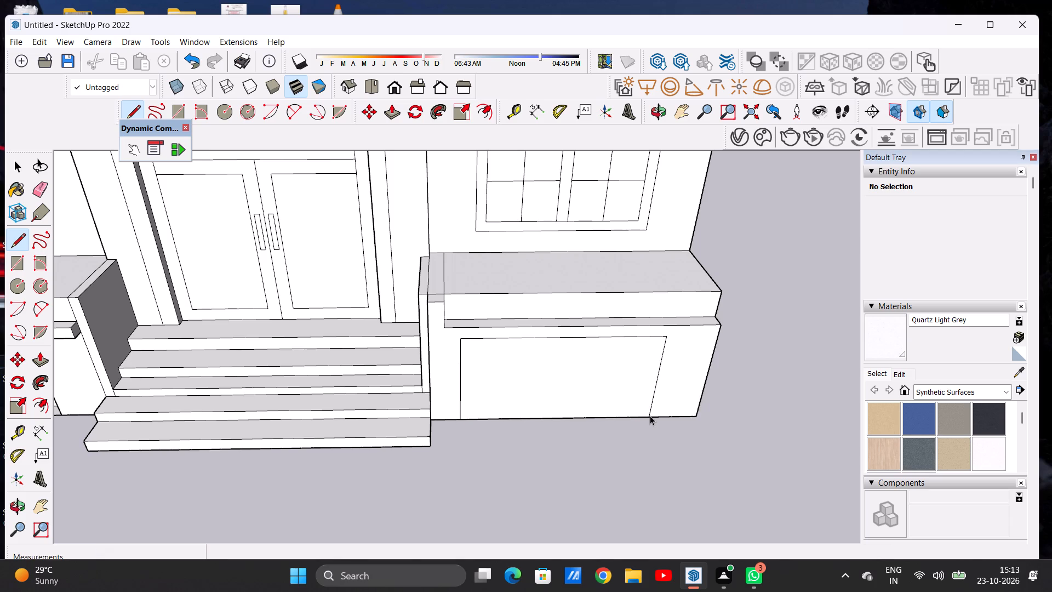
Draw a rectangle about 41' 9 3/4" by 8 7/16" at ground level between the facade's left and right outer base corners.
scroll(638, 399, "down", 14)
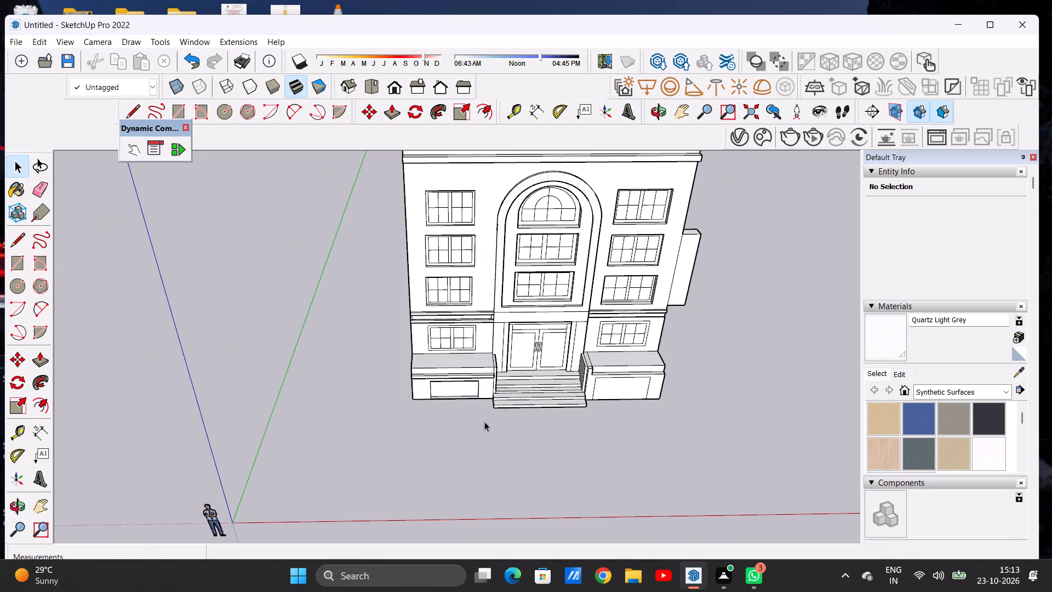
scroll(476, 414, "up", 13)
middle_click_drag(450, 386, 434, 419)
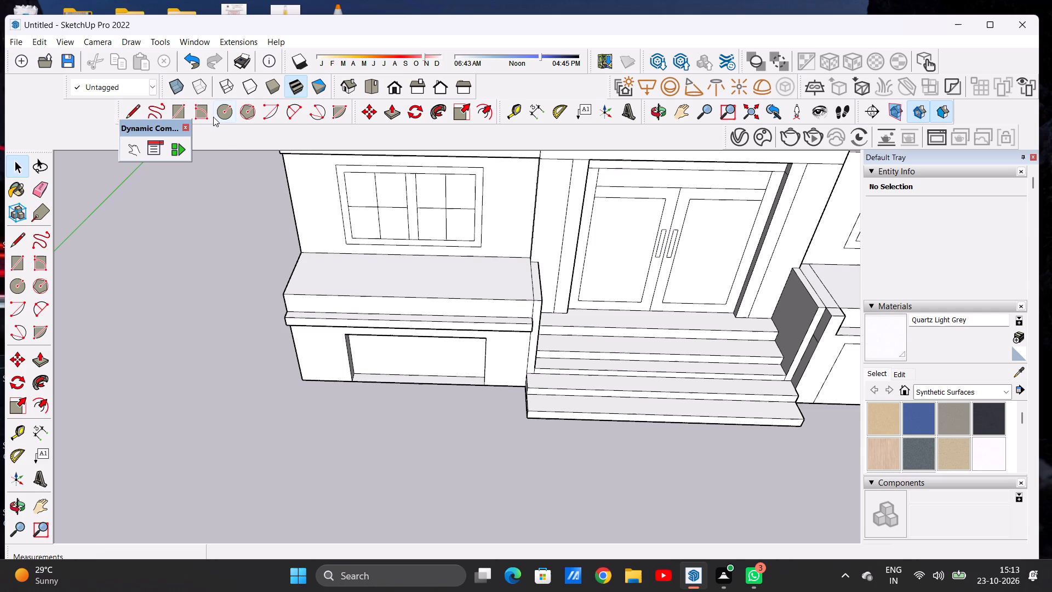
left_click(184, 111)
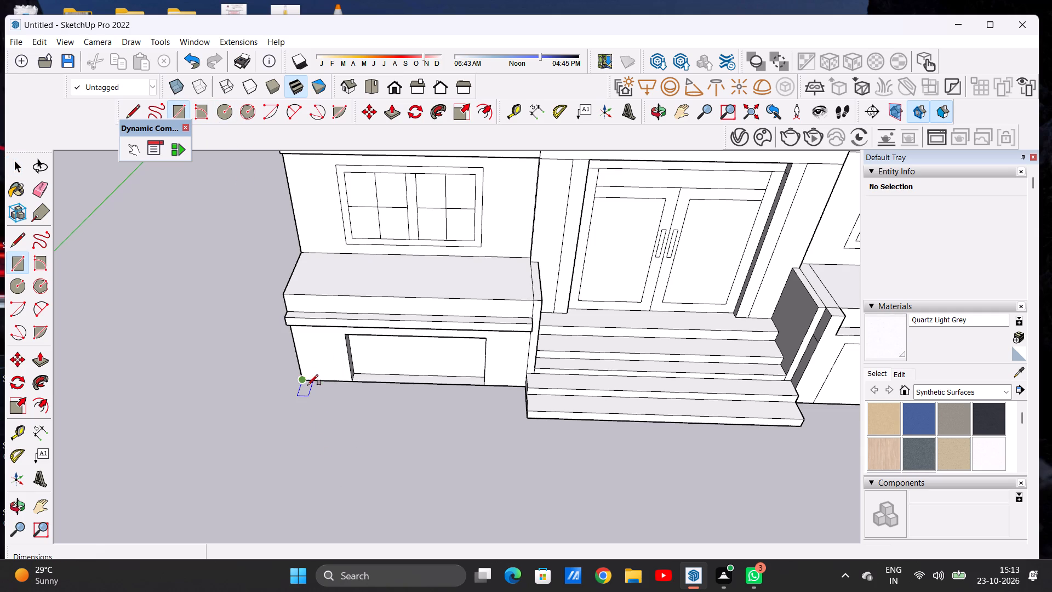
left_click(302, 380)
scroll(311, 464, "down", 12)
scroll(327, 449, "up", 1)
scroll(328, 443, "down", 5)
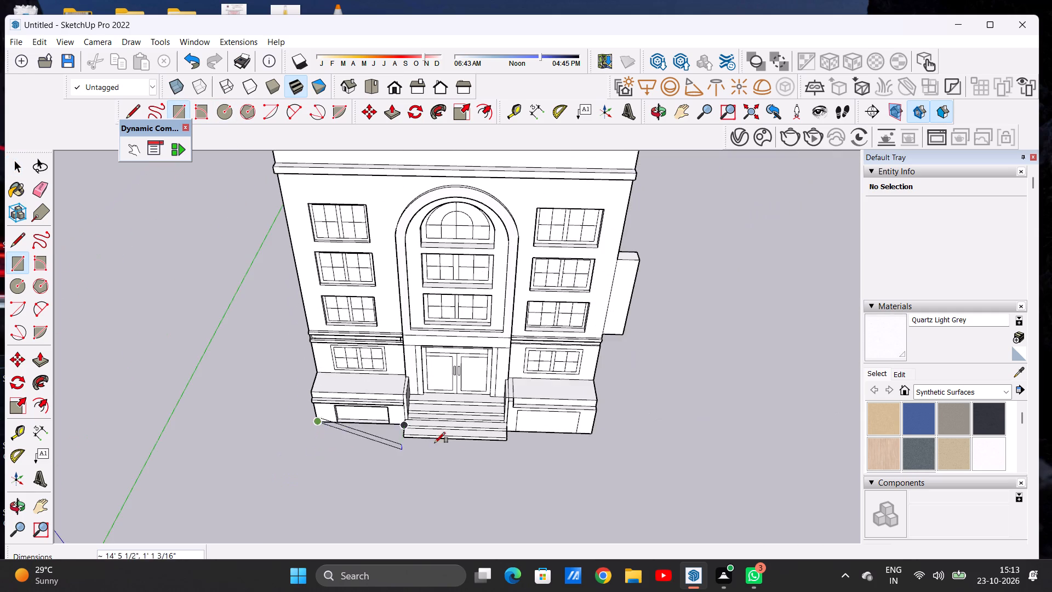
scroll(604, 437, "up", 8)
left_click(585, 431)
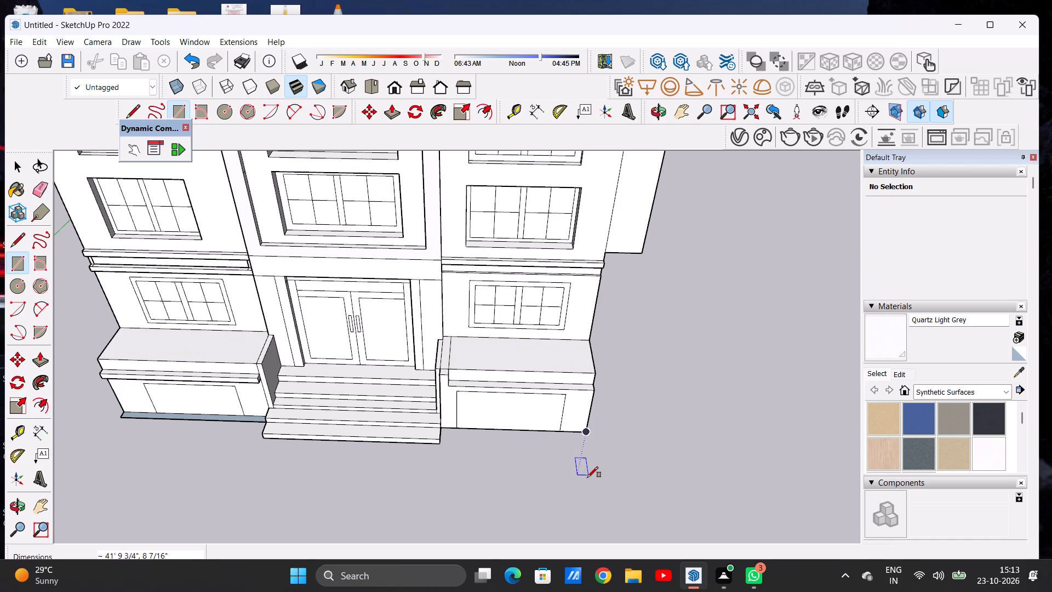
key("space")
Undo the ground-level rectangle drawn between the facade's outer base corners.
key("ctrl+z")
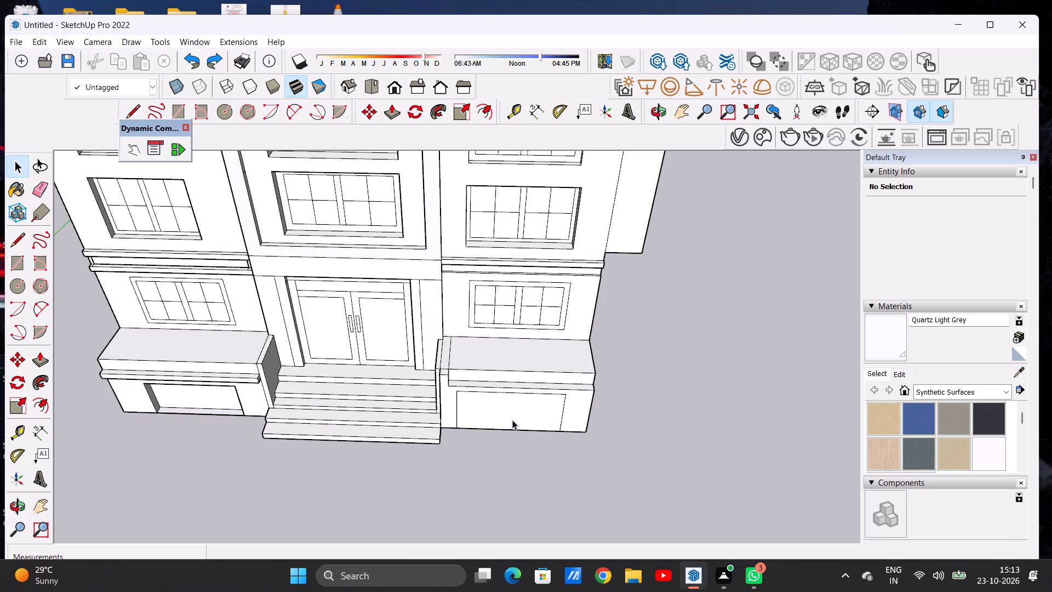
Delete the face covering the front of the recess in the right base block.
key("space")
left_click(513, 419)
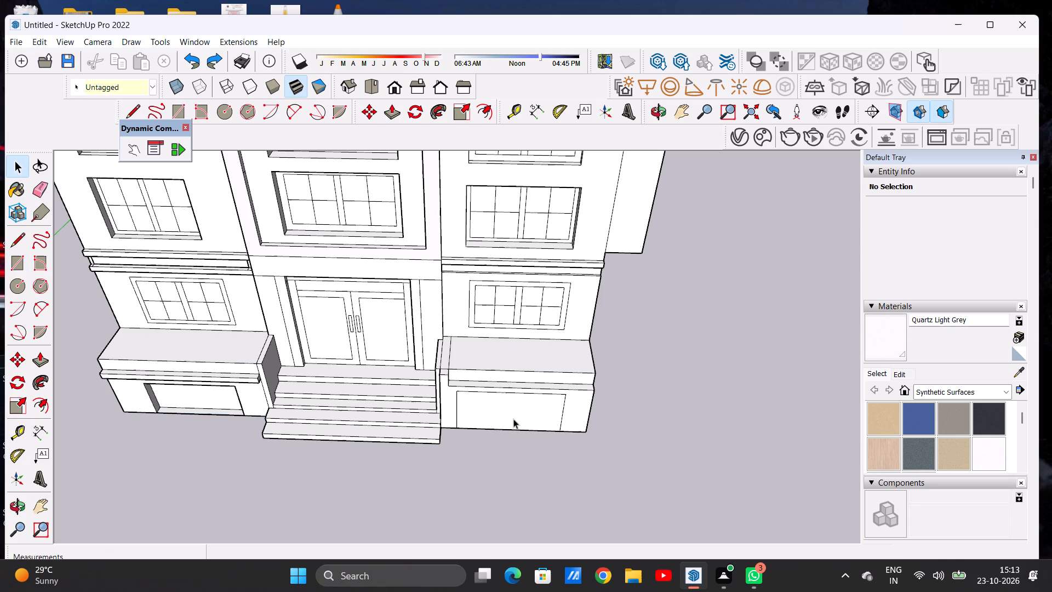
key("Delete")
Draw a ground-level rectangle about 15' 5" by 5' 7 1/8" extending forward from the front edge of the lowest entrance step.
scroll(502, 424, "down", 8)
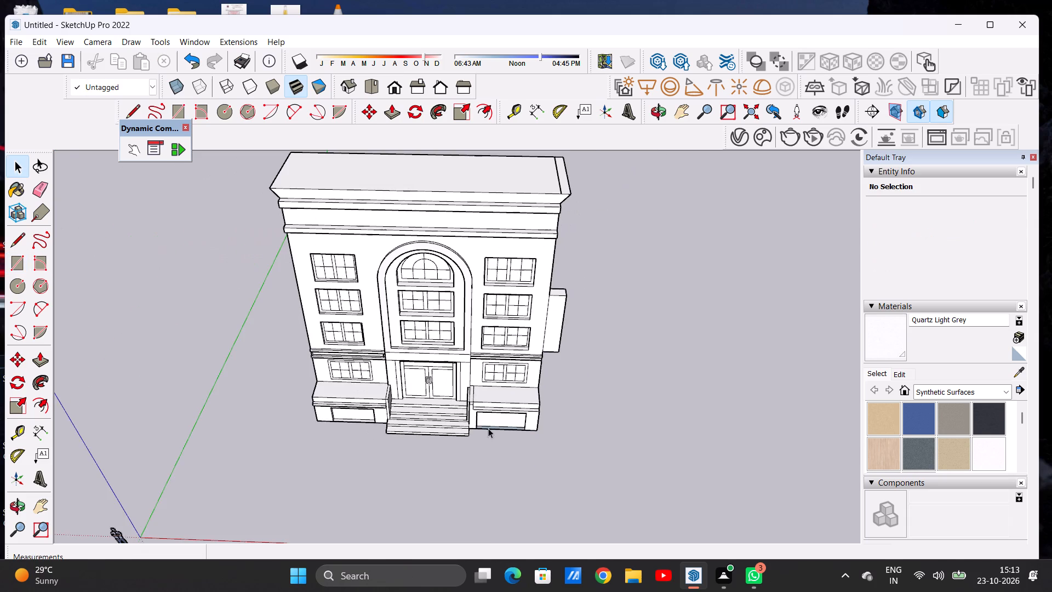
middle_click_drag(420, 453, 434, 391)
scroll(432, 446, "up", 7)
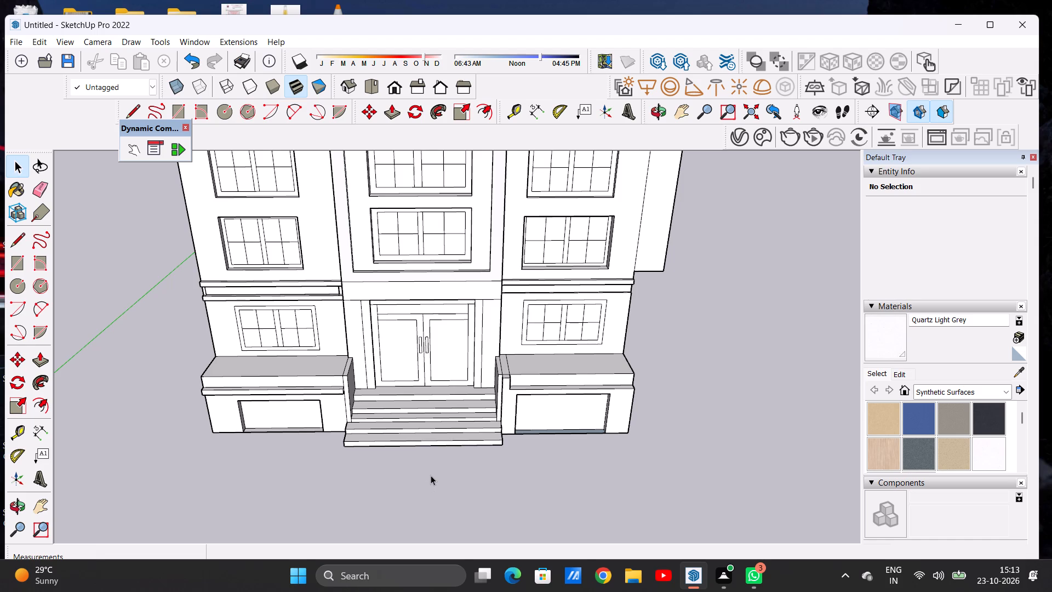
scroll(431, 475, "up", 1)
key("r")
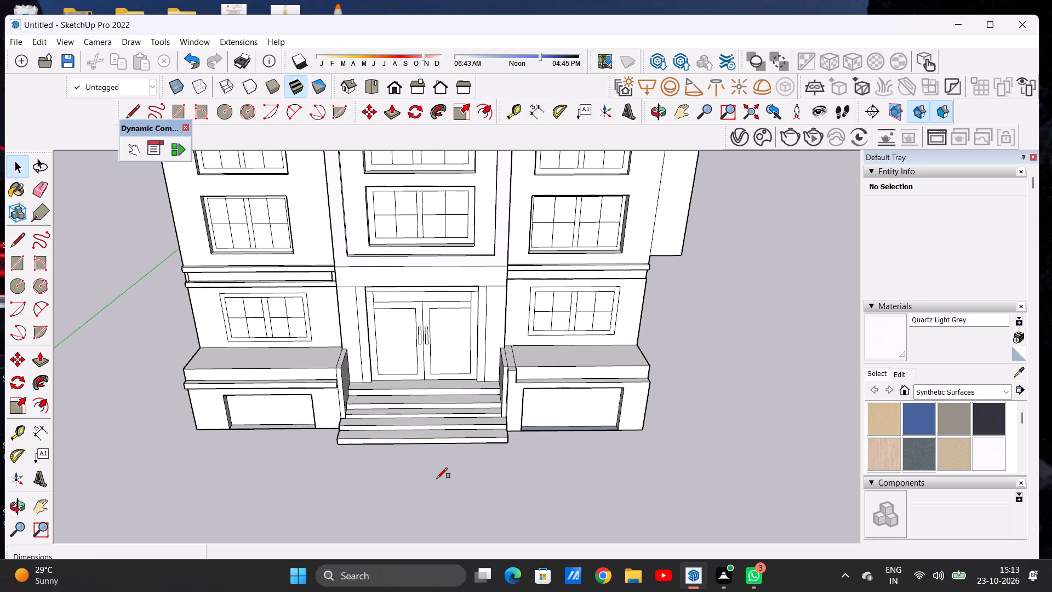
scroll(353, 467, "up", 12)
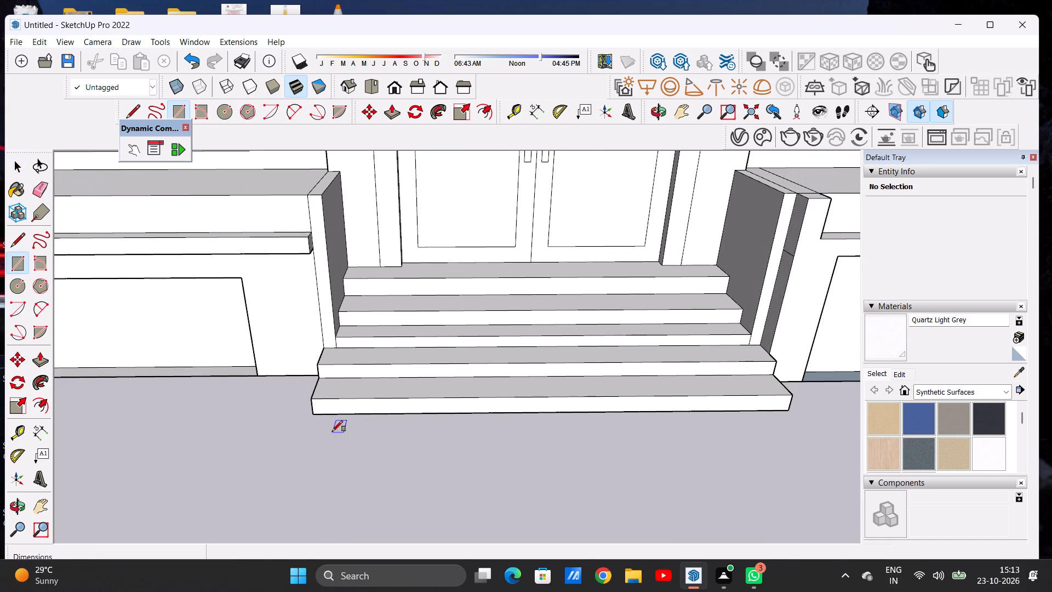
left_click(312, 416)
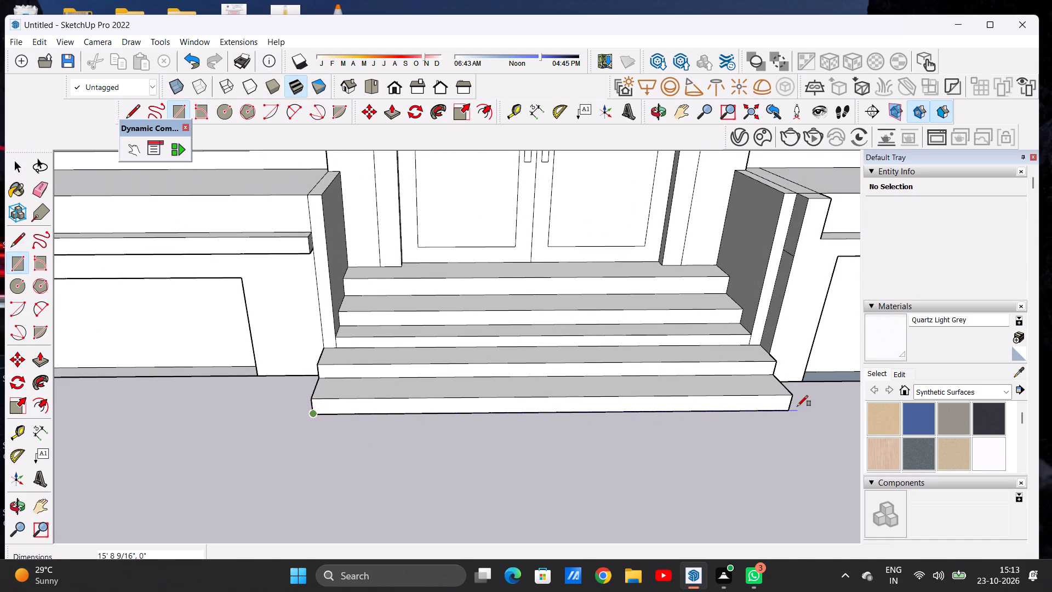
left_click(785, 408)
scroll(763, 440, "down", 4)
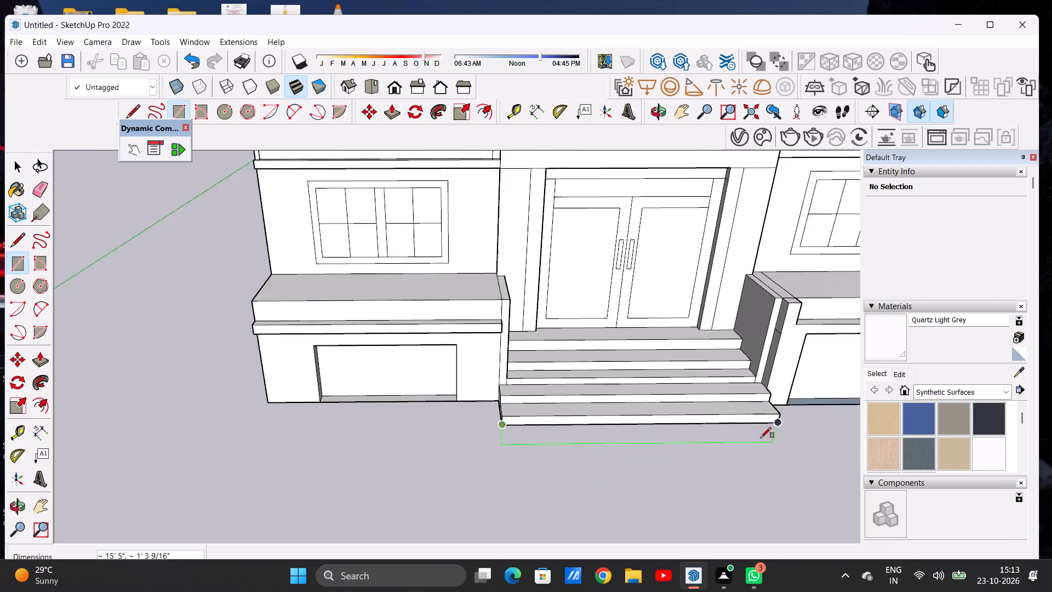
scroll(761, 438, "down", 8)
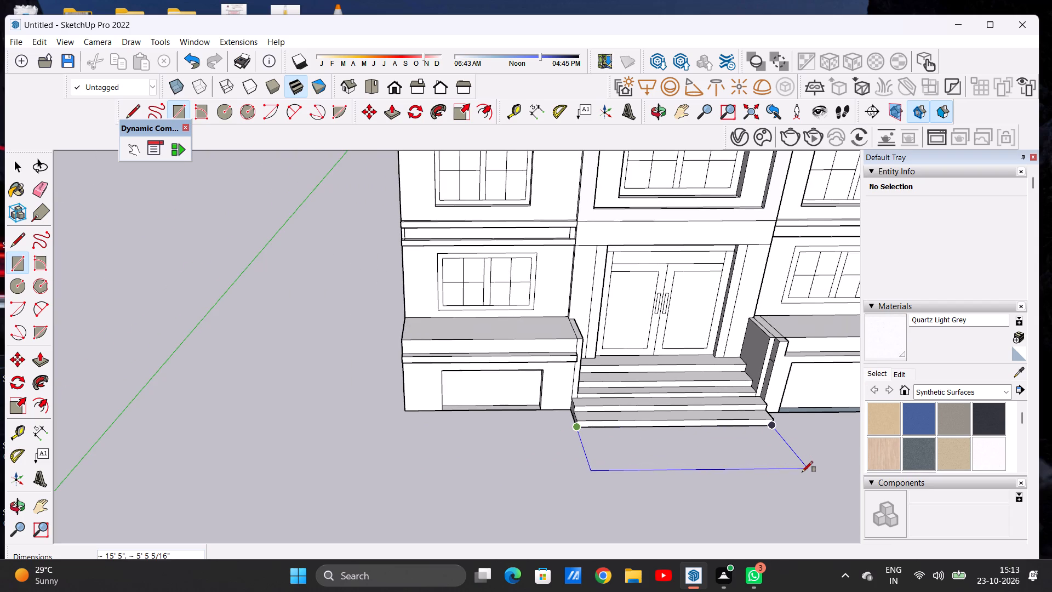
left_click(803, 474)
key("space")
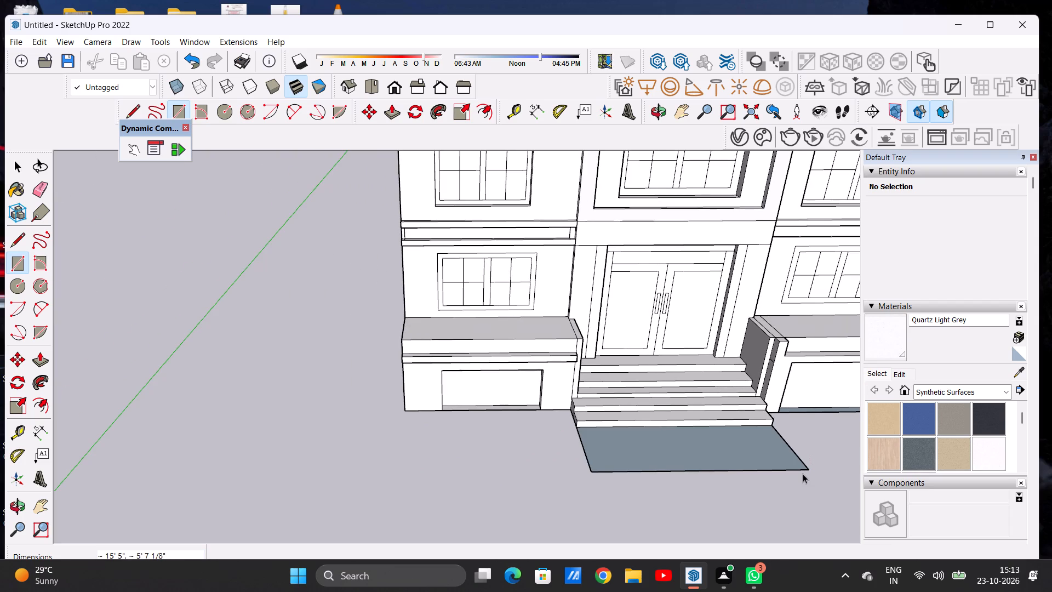
Draw a ground rectangle about 13' 2 9/16" by 8' 2" in front of the left base block, flush with the rectangle before the steps.
scroll(651, 430, "down", 4)
scroll(557, 439, "up", 1)
scroll(544, 439, "down", 1)
middle_click_drag(481, 451, 702, 462)
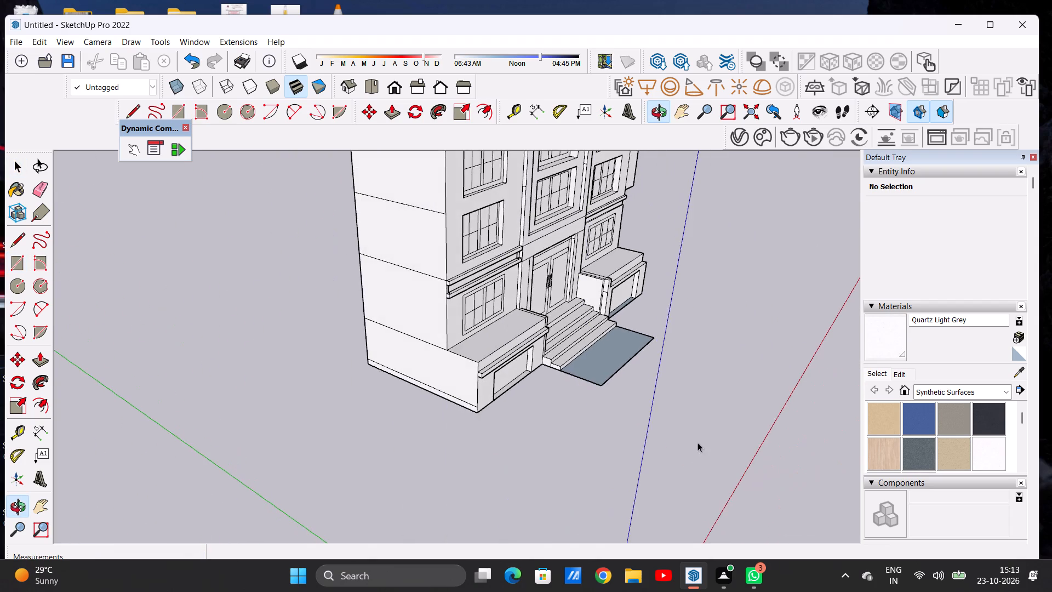
scroll(559, 384, "up", 2)
scroll(559, 384, "down", 1)
scroll(559, 383, "up", 15)
key("r")
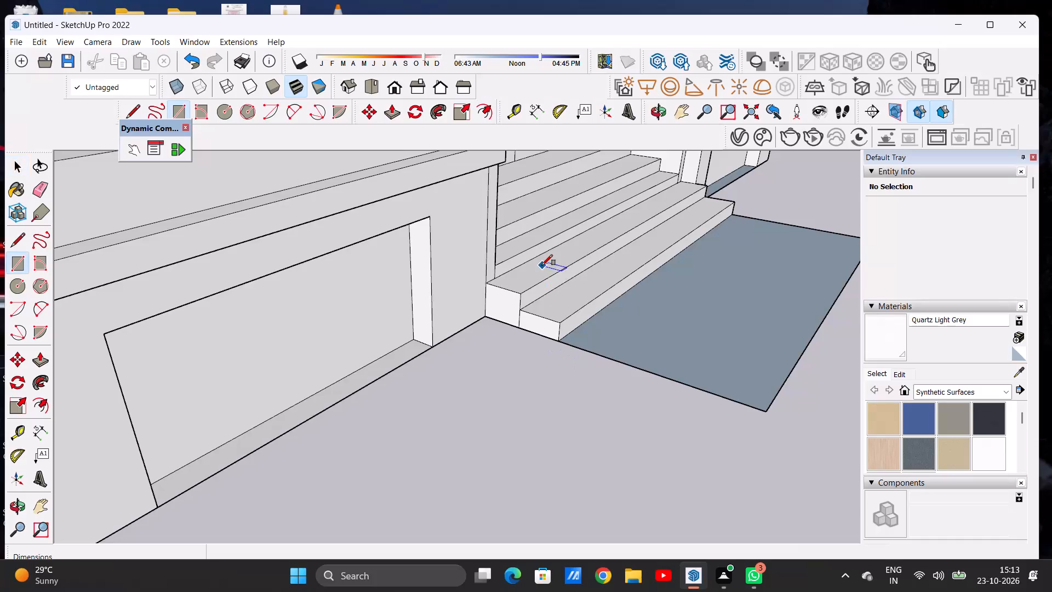
left_click(486, 318)
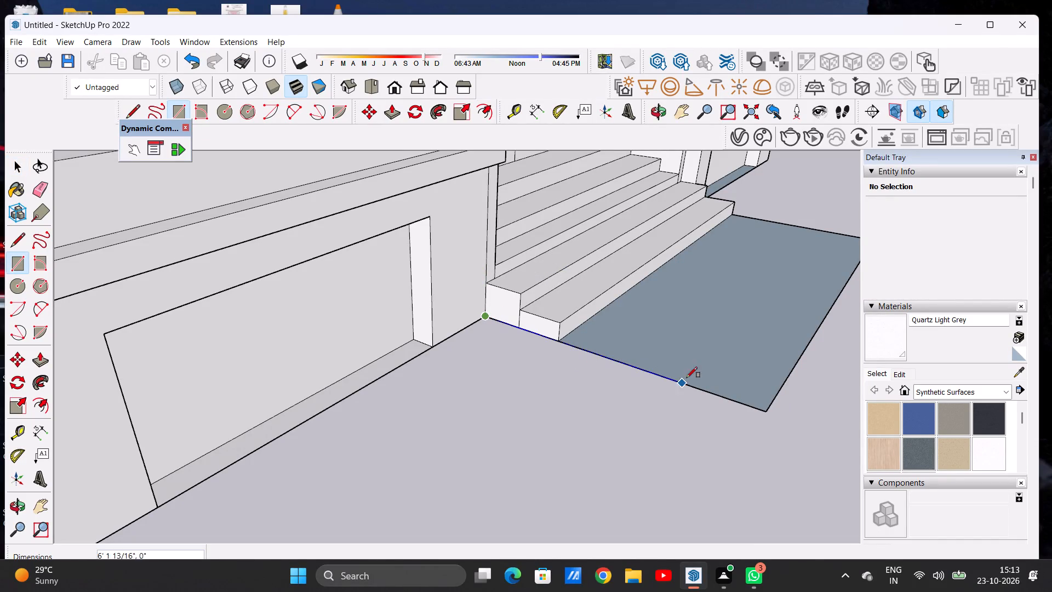
left_click(768, 414)
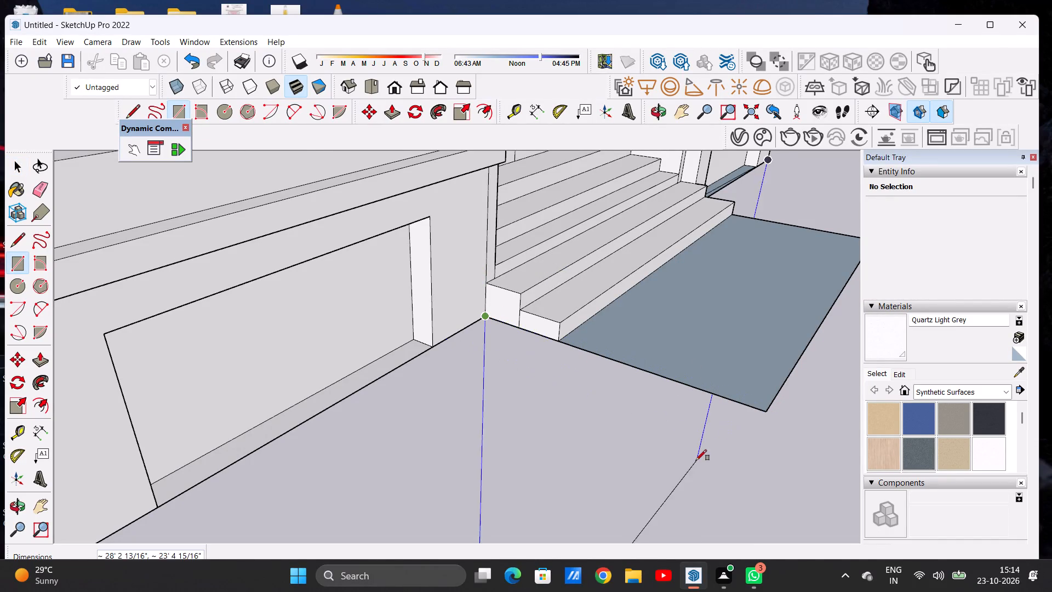
scroll(729, 402, "down", 7)
scroll(542, 466, "down", 3)
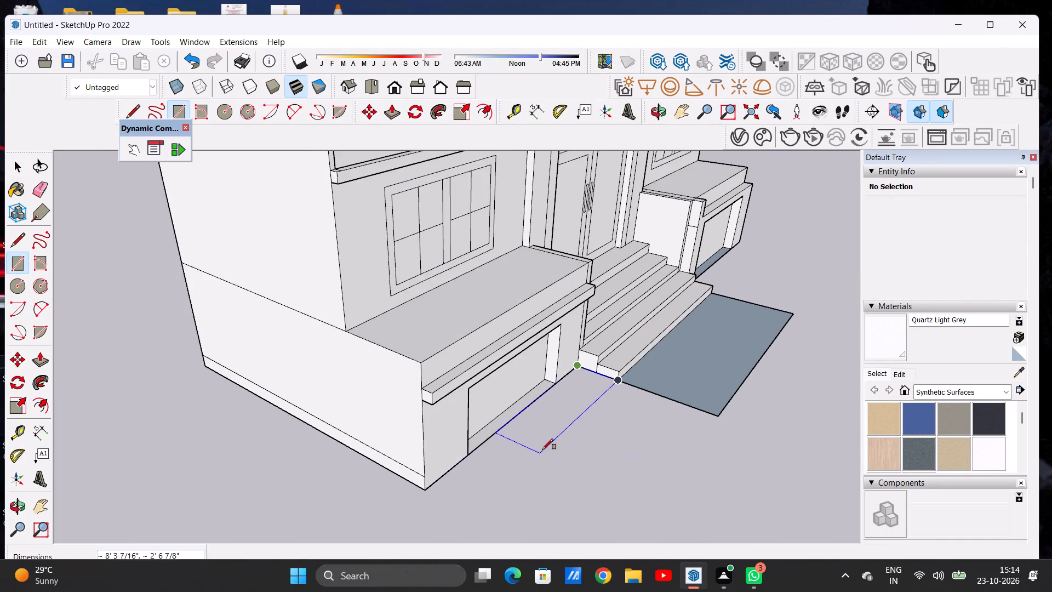
scroll(542, 449, "down", 4)
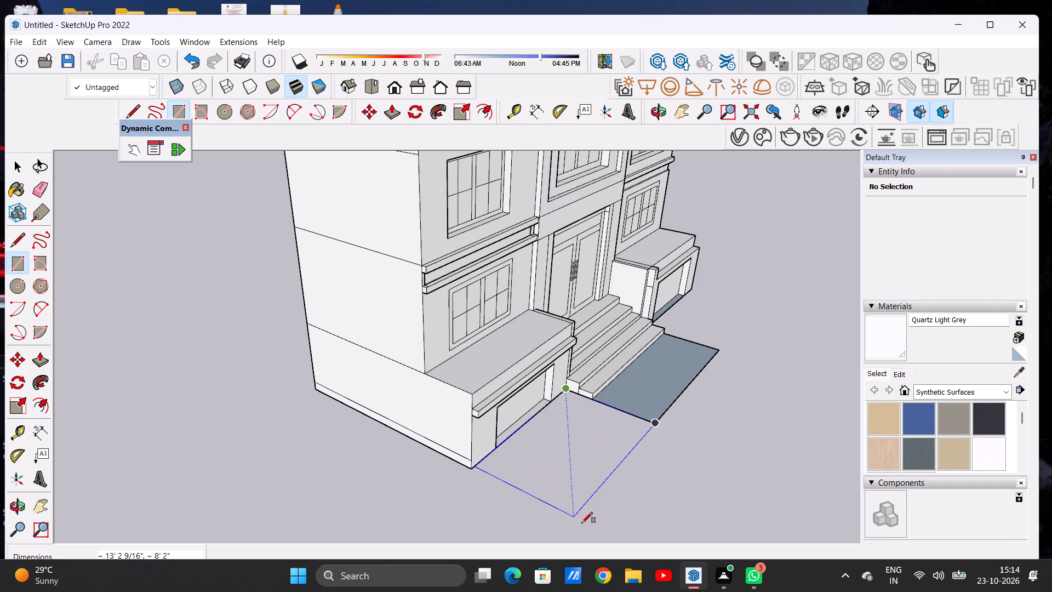
left_click(578, 524)
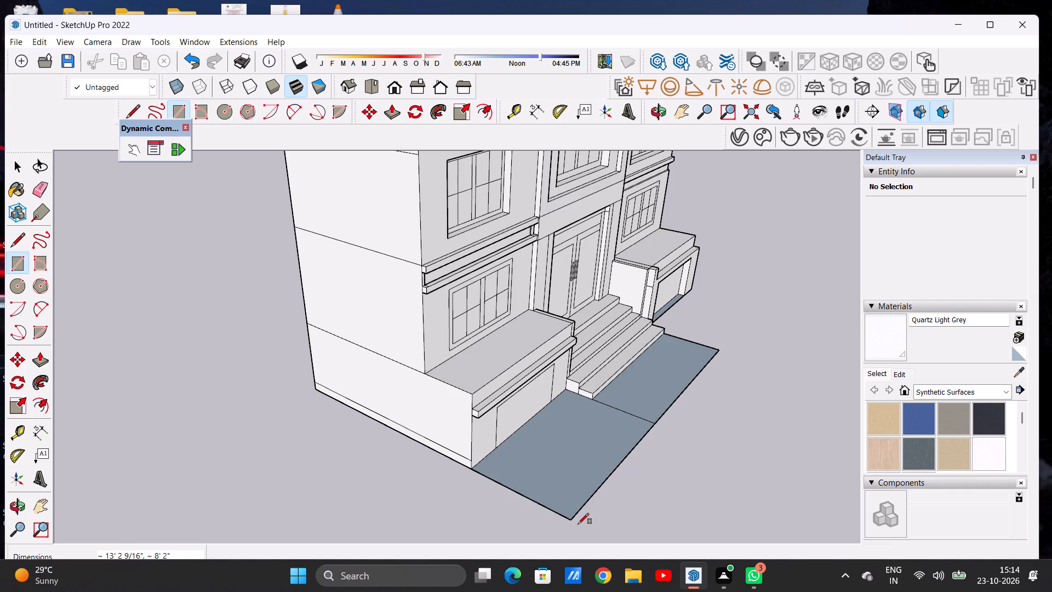
key("space")
Delete the face covering the front of the recess in the left base block.
scroll(496, 428, "down", 5)
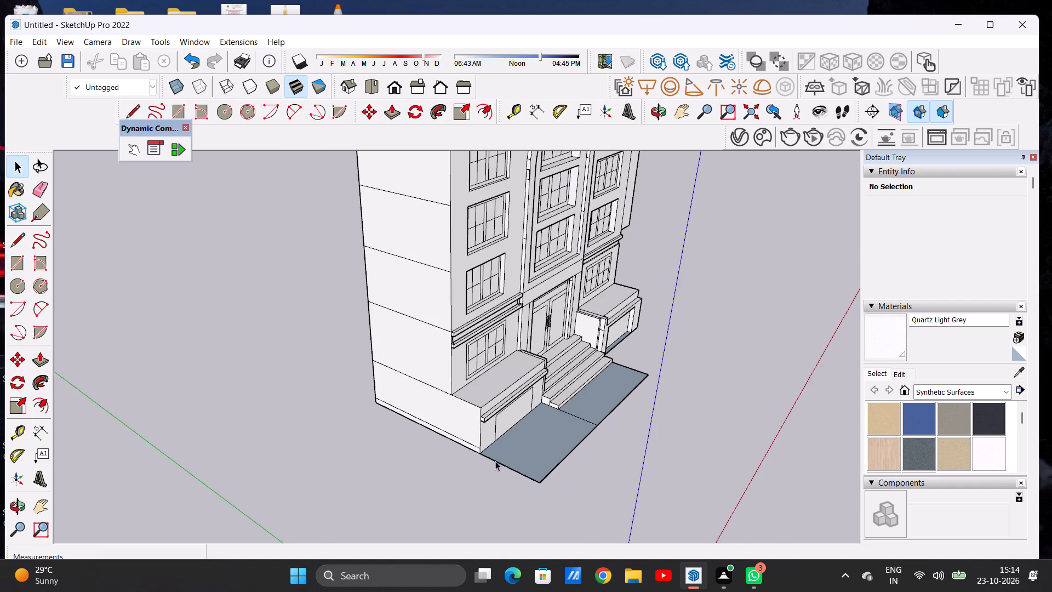
middle_click_drag(504, 468, 190, 378)
scroll(380, 413, "up", 6)
scroll(434, 464, "up", 1)
middle_click_drag(432, 462, 502, 319)
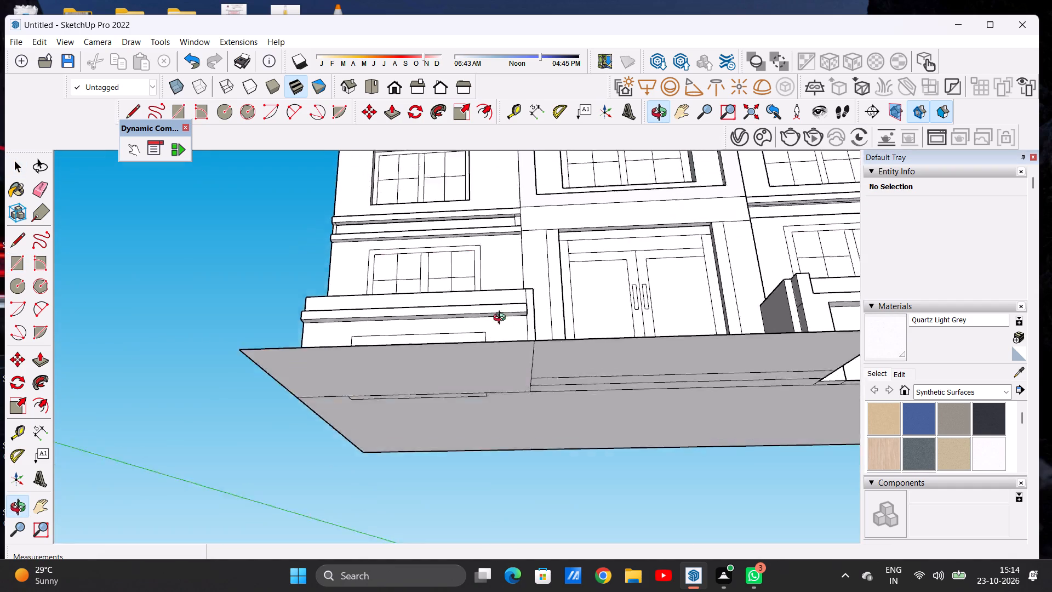
middle_click_drag(502, 319, 510, 570)
scroll(396, 350, "up", 3)
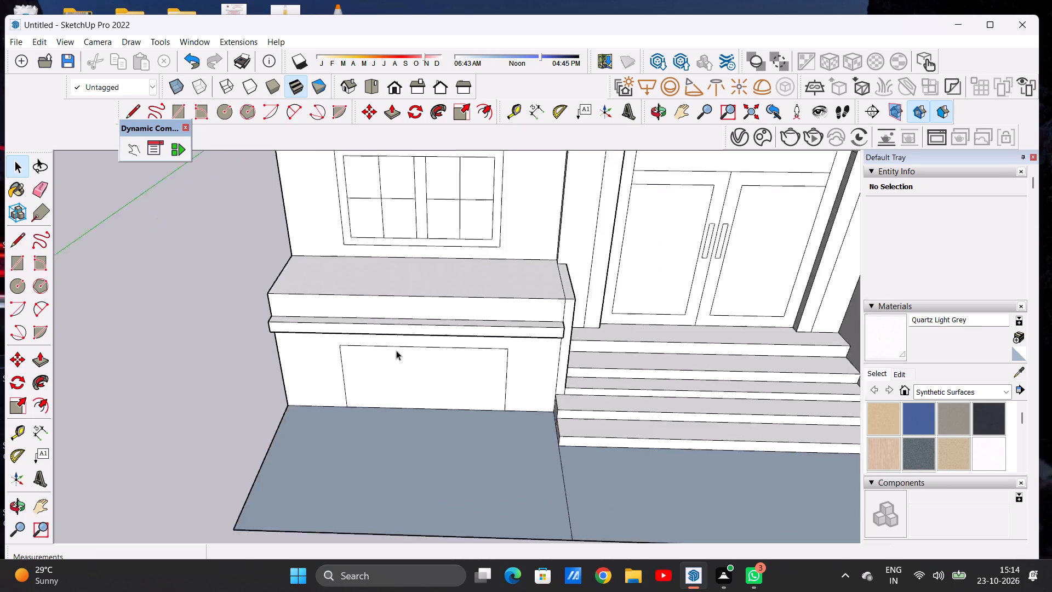
scroll(396, 350, "up", 4)
left_click(454, 407)
key("Delete")
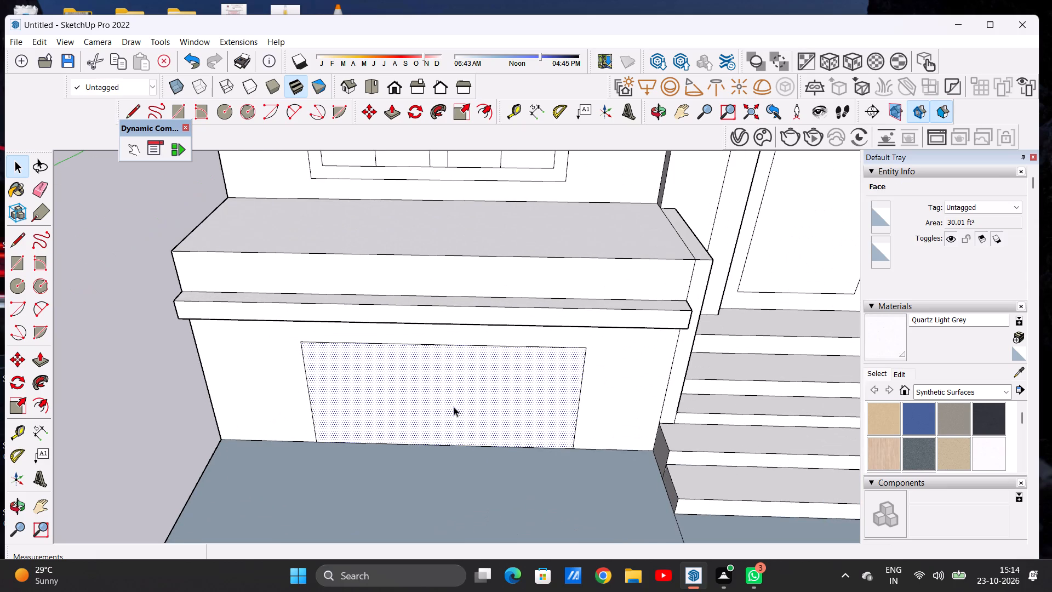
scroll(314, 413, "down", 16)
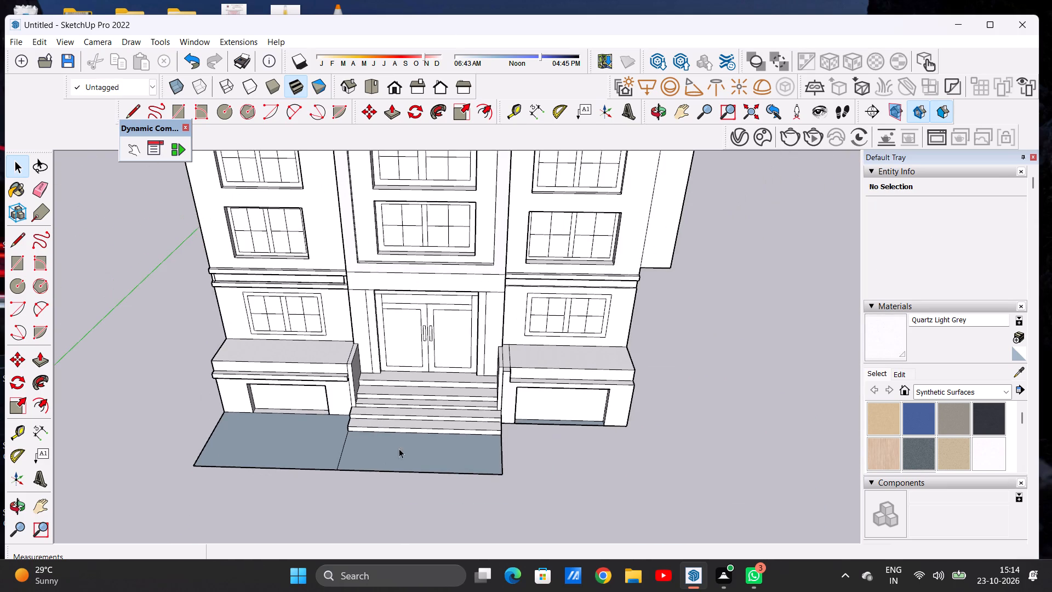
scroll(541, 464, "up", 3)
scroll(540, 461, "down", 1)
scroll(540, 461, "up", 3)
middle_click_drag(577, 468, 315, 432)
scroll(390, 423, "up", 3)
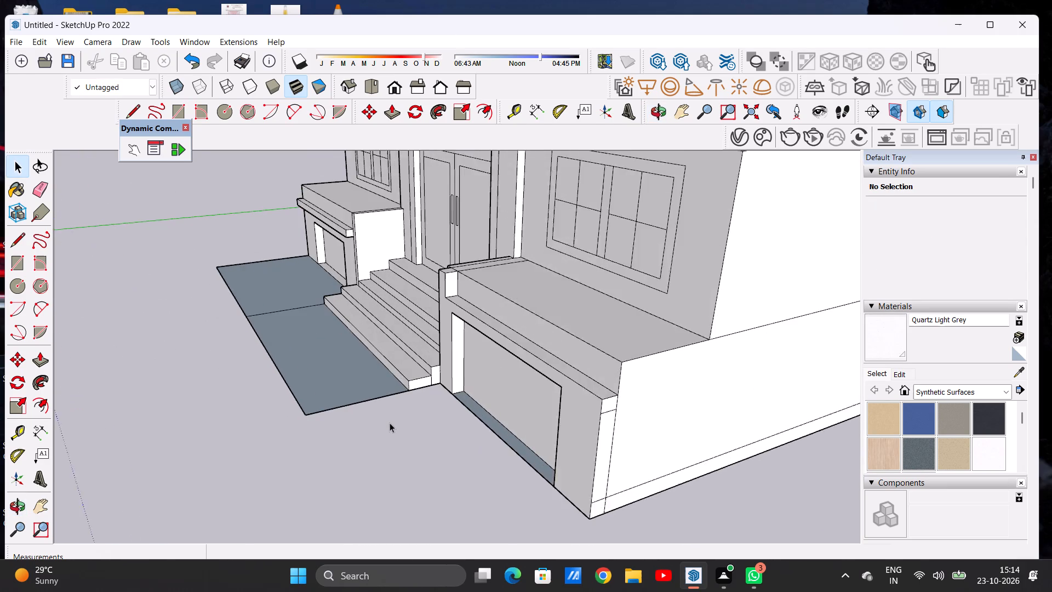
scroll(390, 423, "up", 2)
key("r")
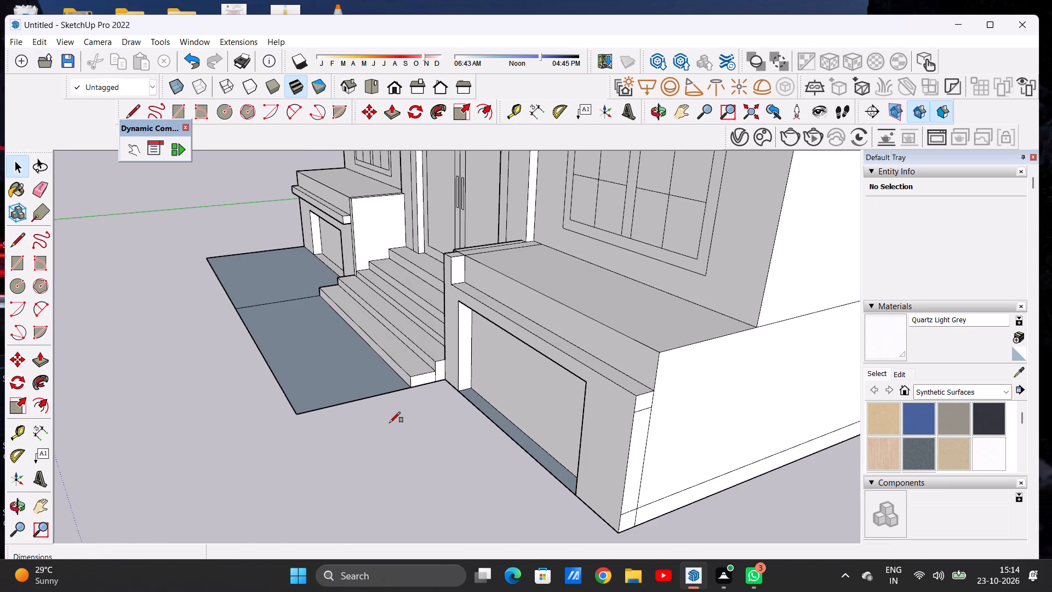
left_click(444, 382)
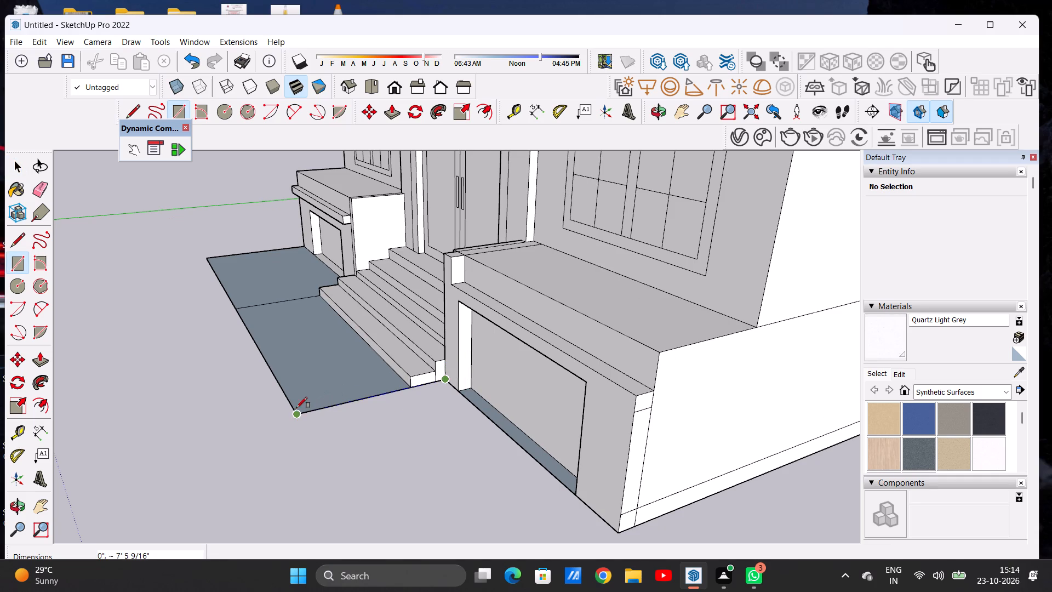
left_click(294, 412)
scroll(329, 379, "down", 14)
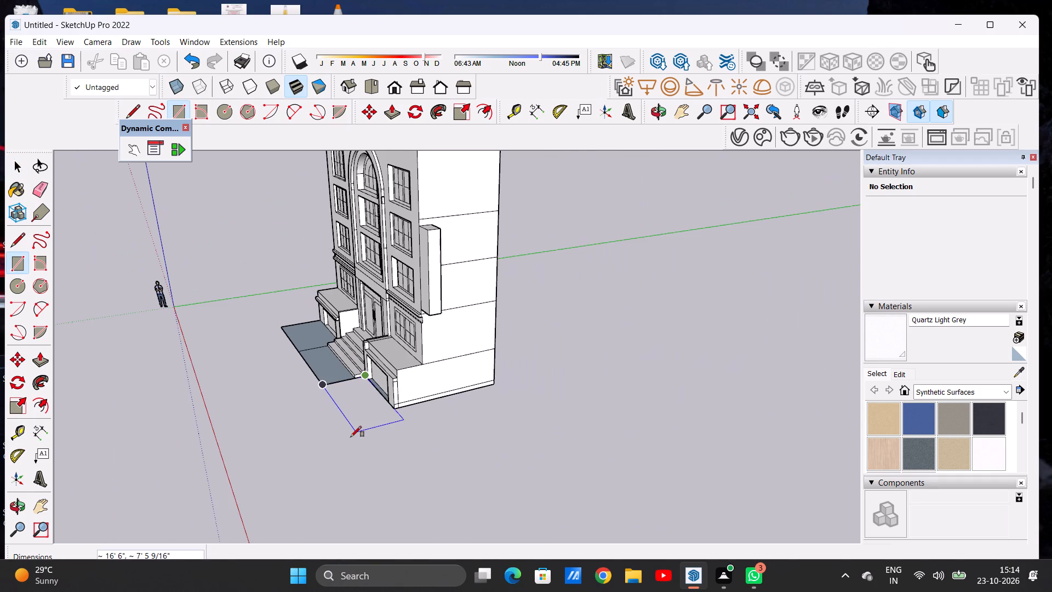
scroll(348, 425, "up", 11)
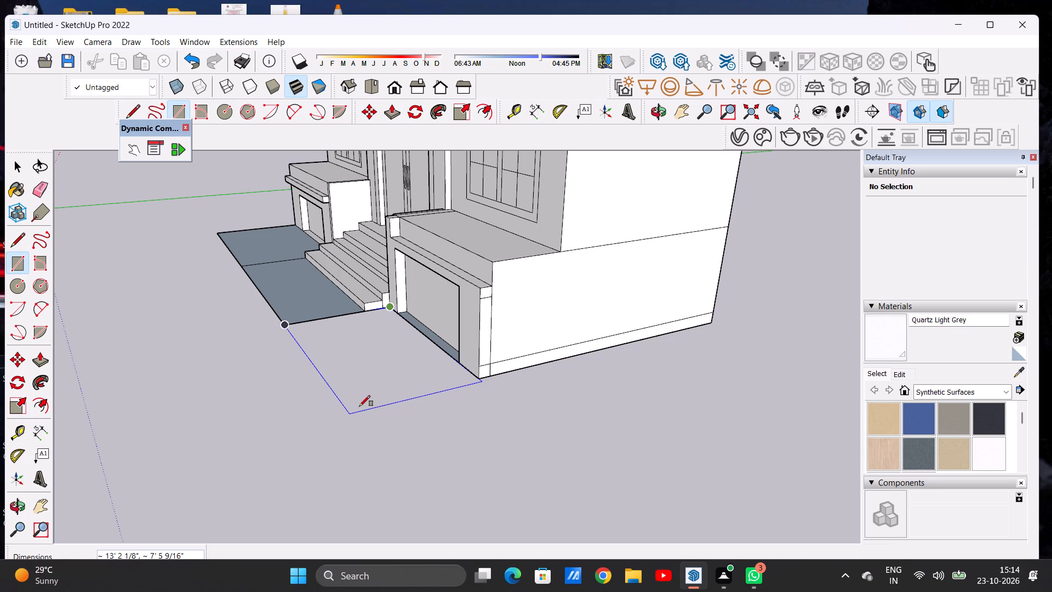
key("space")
Draw a ground rectangle about 12' 9 3/4" by 7' 5 9/16" in front of the right base block, flush with the rectangle before the steps.
scroll(402, 310, "up", 14)
scroll(371, 306, "down", 1)
scroll(371, 306, "up", 4)
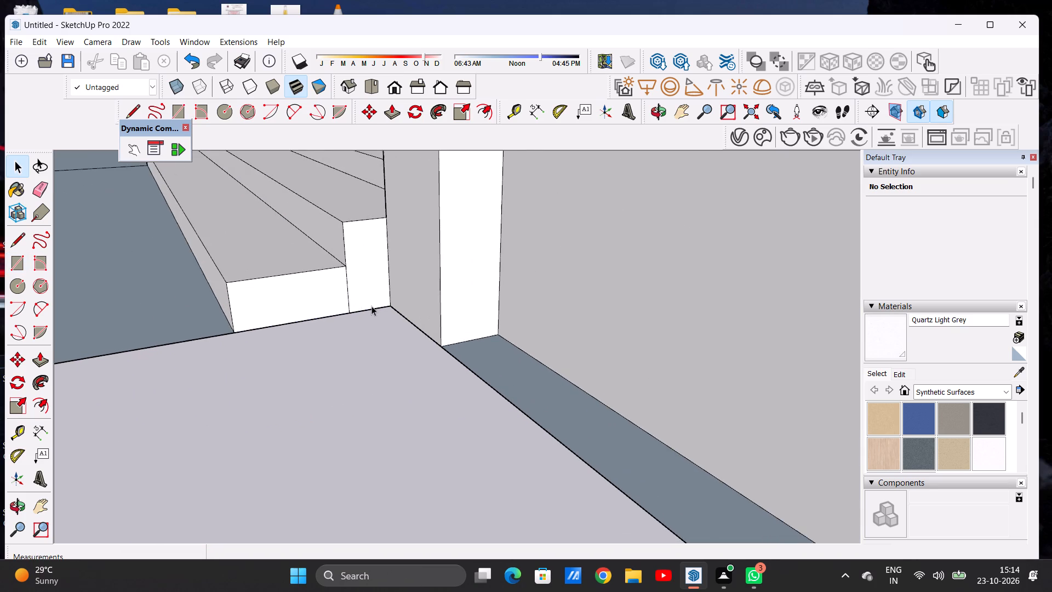
scroll(373, 306, "up", 6)
key("r")
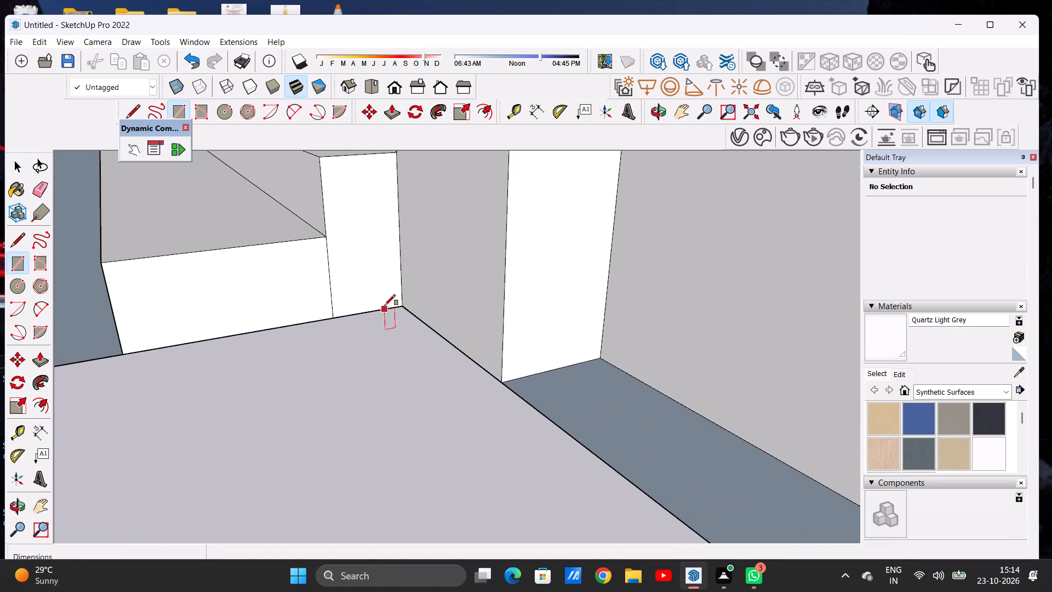
left_click(401, 302)
scroll(499, 264, "down", 11)
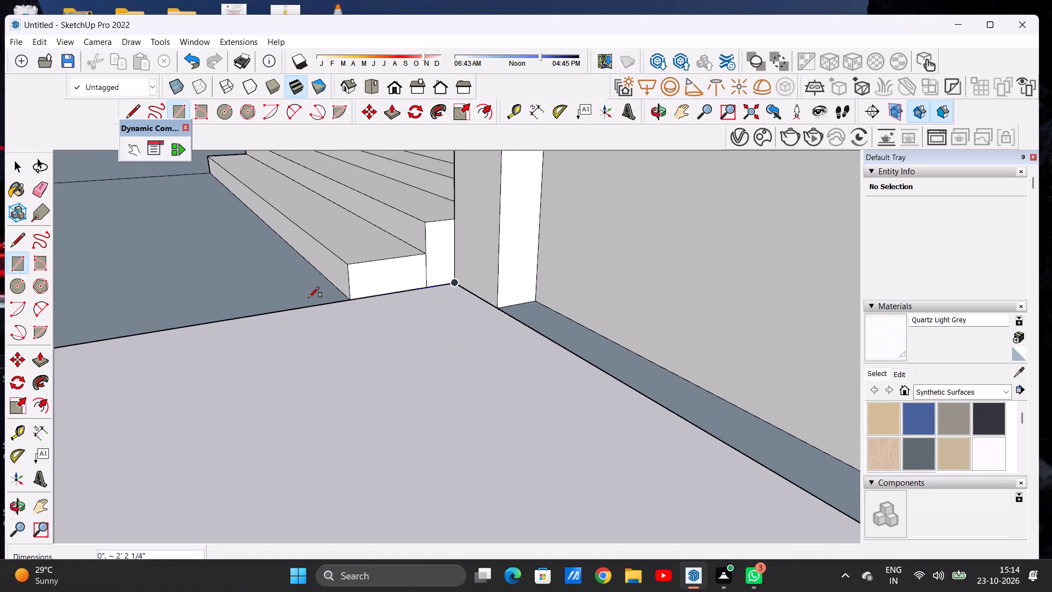
scroll(535, 261, "down", 11)
scroll(343, 291, "up", 8)
scroll(334, 297, "down", 1)
scroll(334, 297, "up", 2)
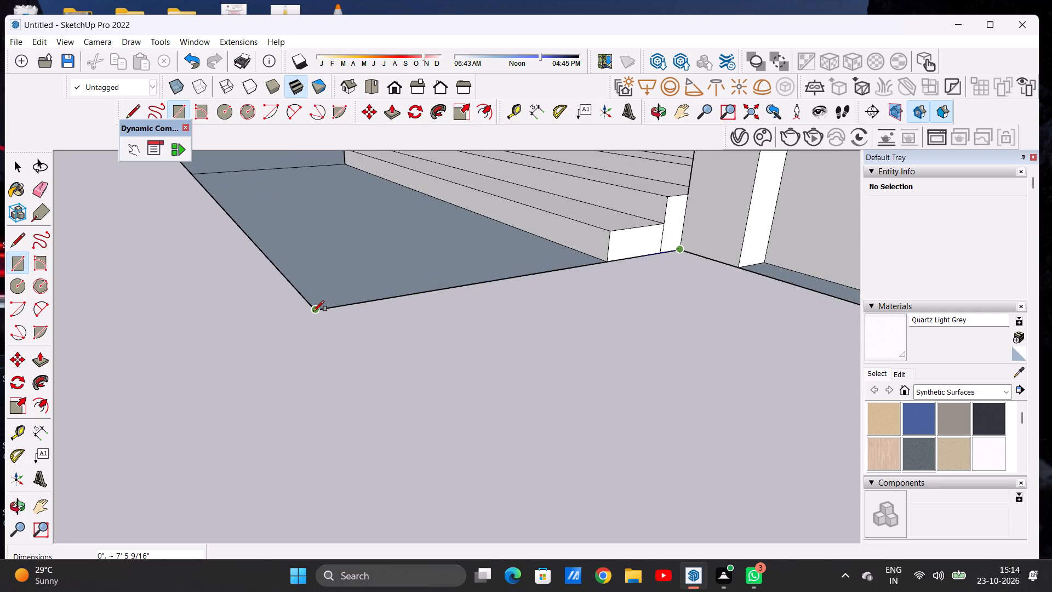
left_click(312, 311)
scroll(340, 335, "down", 11)
scroll(334, 317, "up", 1)
scroll(334, 317, "down", 9)
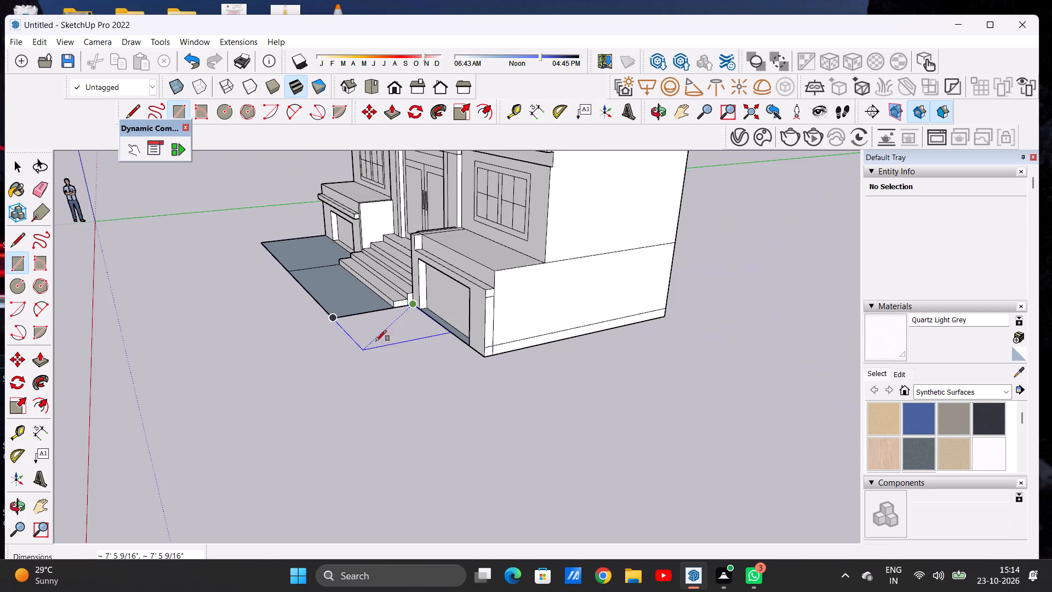
left_click(482, 356)
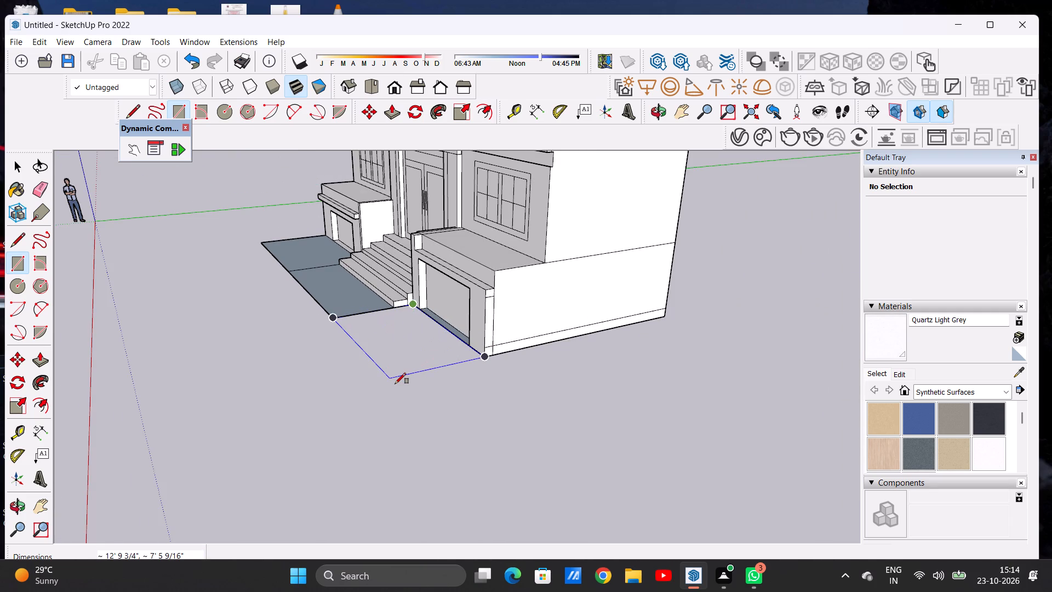
left_click(395, 384)
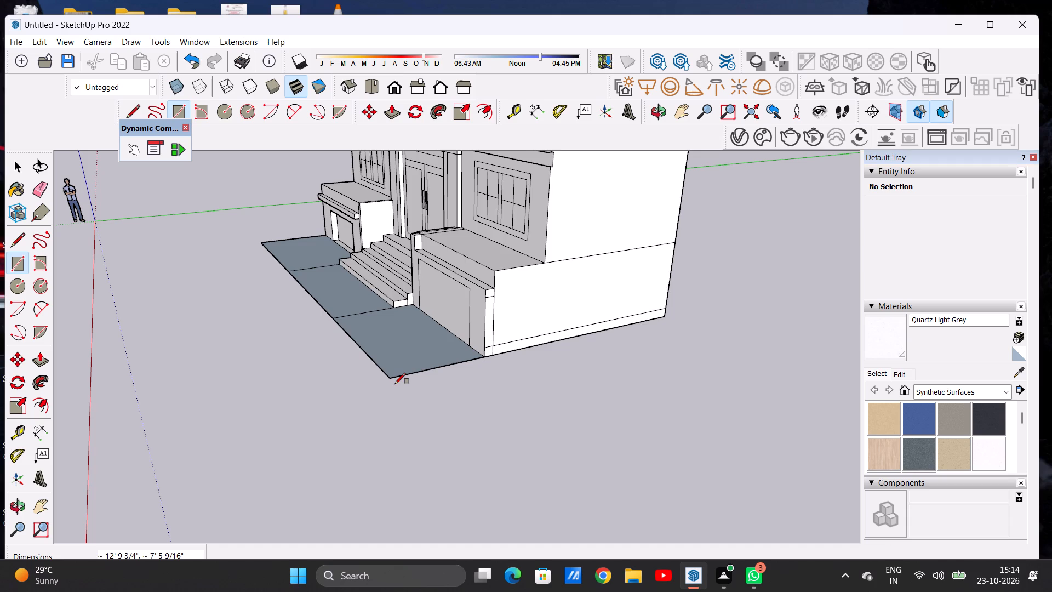
key("space")
scroll(354, 340, "down", 8)
middle_click_drag(329, 353, 611, 394)
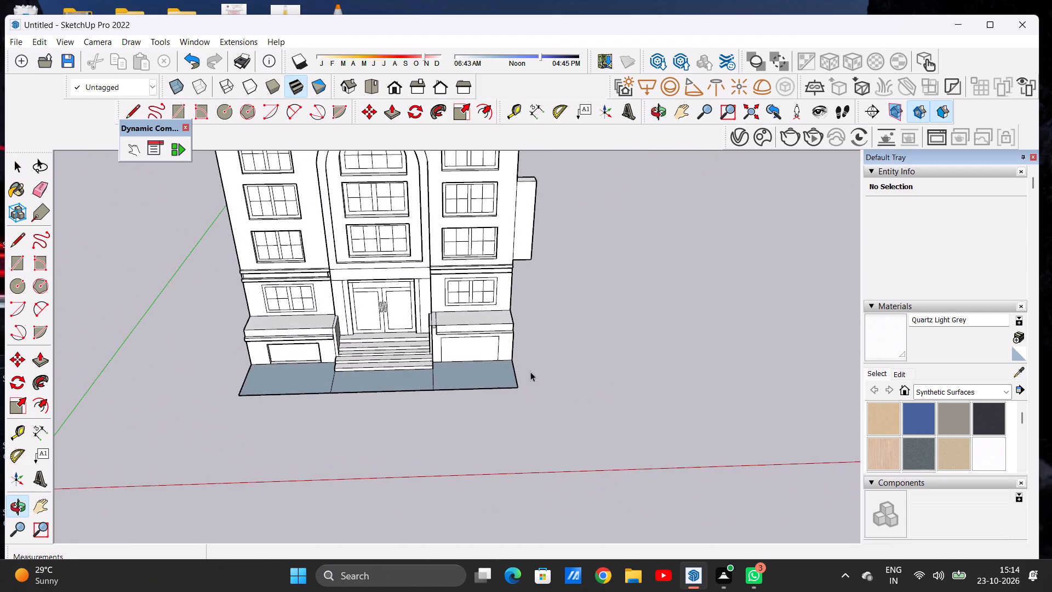
Delete the face covering the front of the recess in the right base block.
scroll(476, 365, "up", 10)
left_click(474, 338)
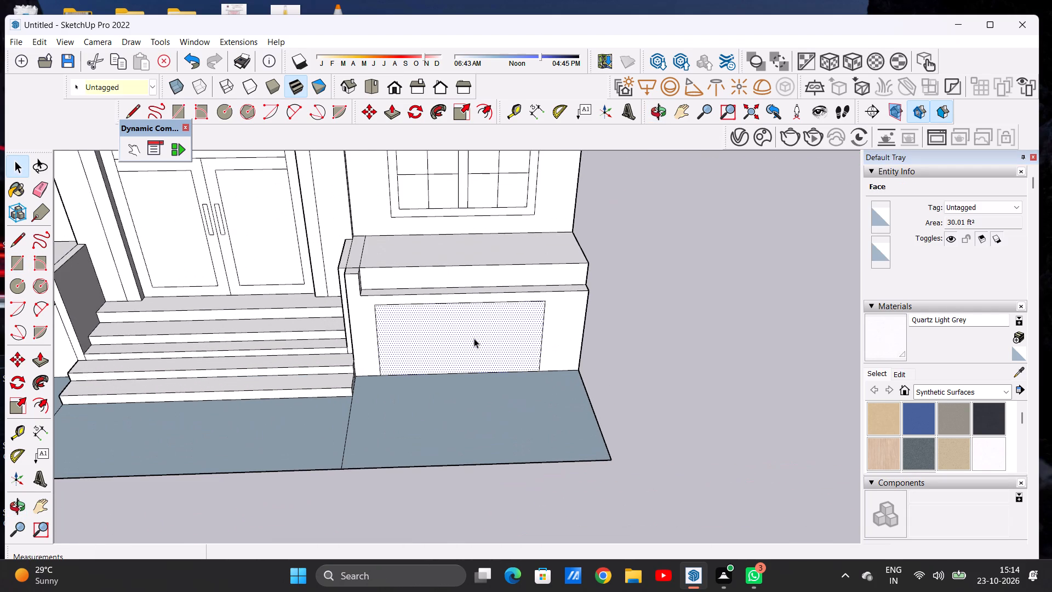
key("Delete")
scroll(414, 361, "down", 9)
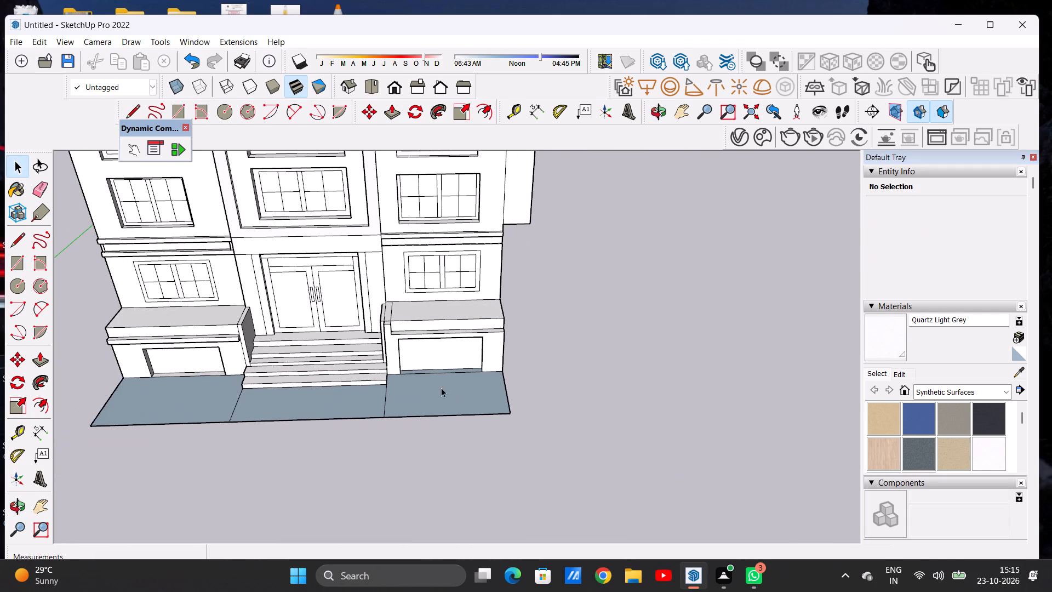
Paint the floor of the right base block's recess with Quartz Light Grey.
middle_click_drag(430, 368, 425, 413)
scroll(462, 363, "up", 6)
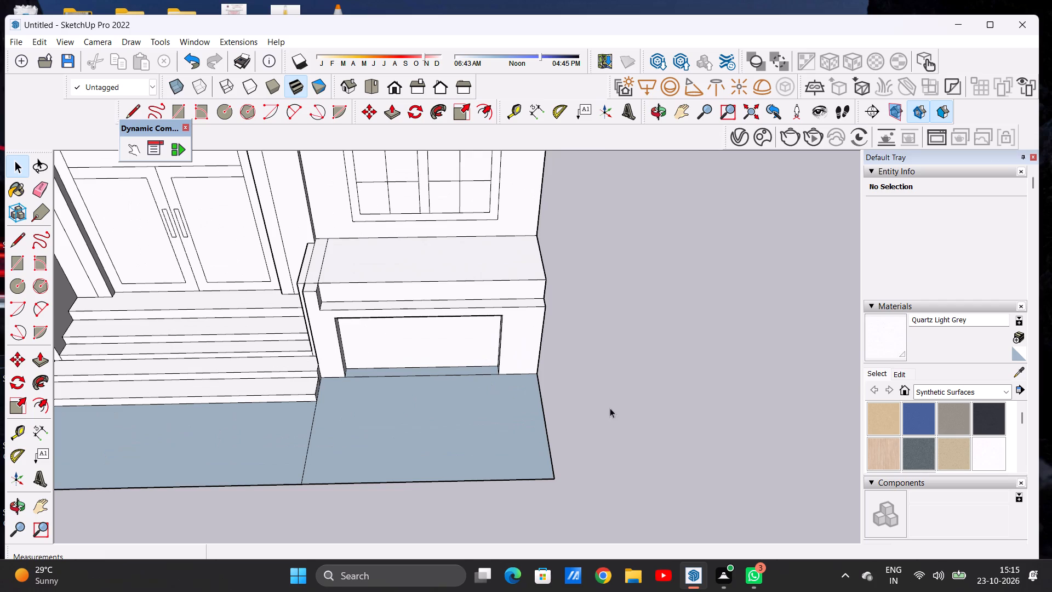
left_click(980, 454)
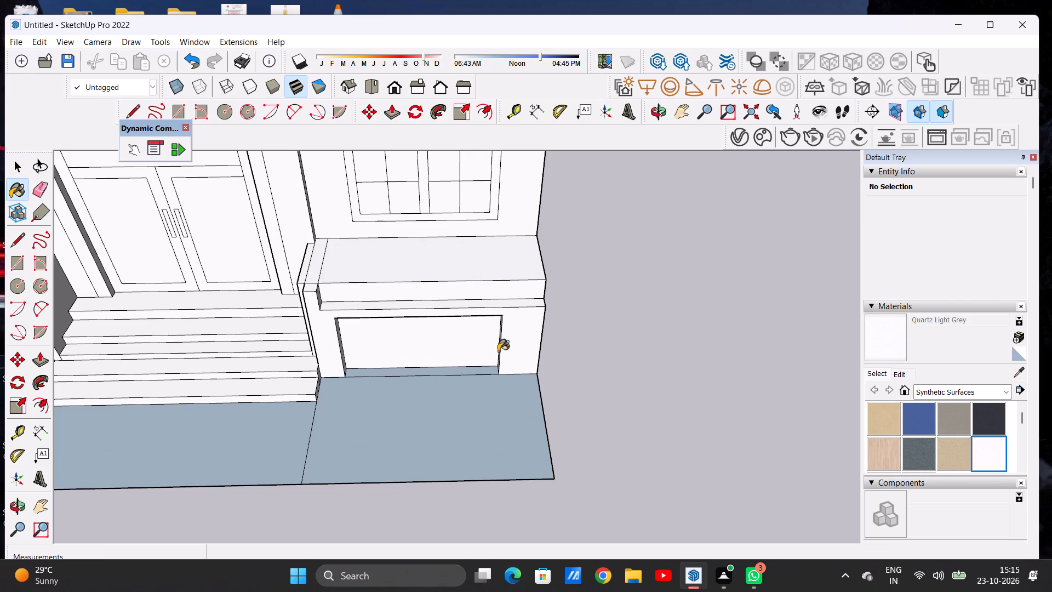
scroll(477, 368, "up", 5)
left_click(470, 371)
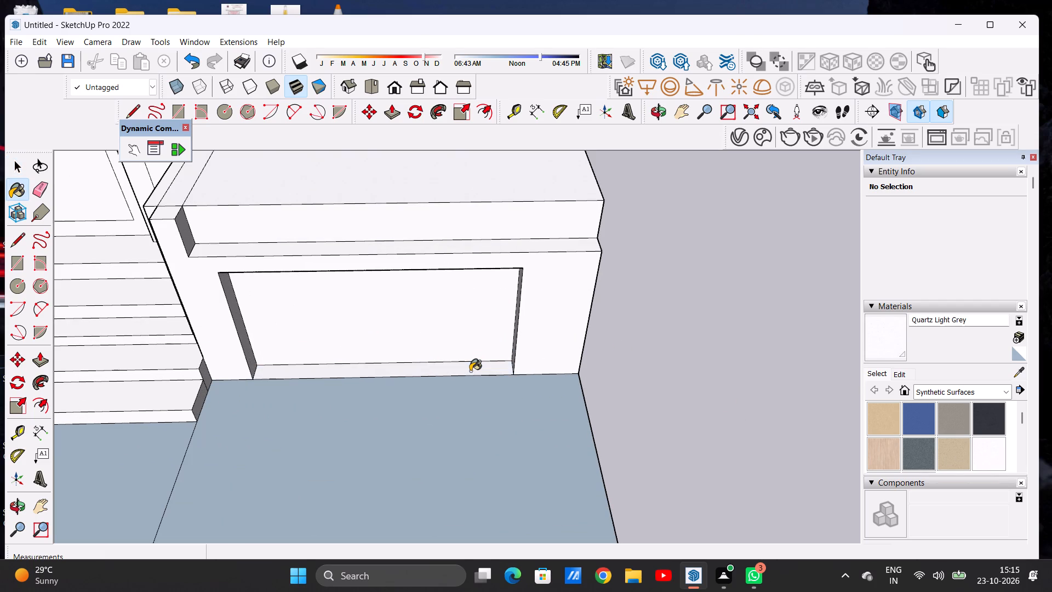
key("space")
scroll(522, 394, "down", 7)
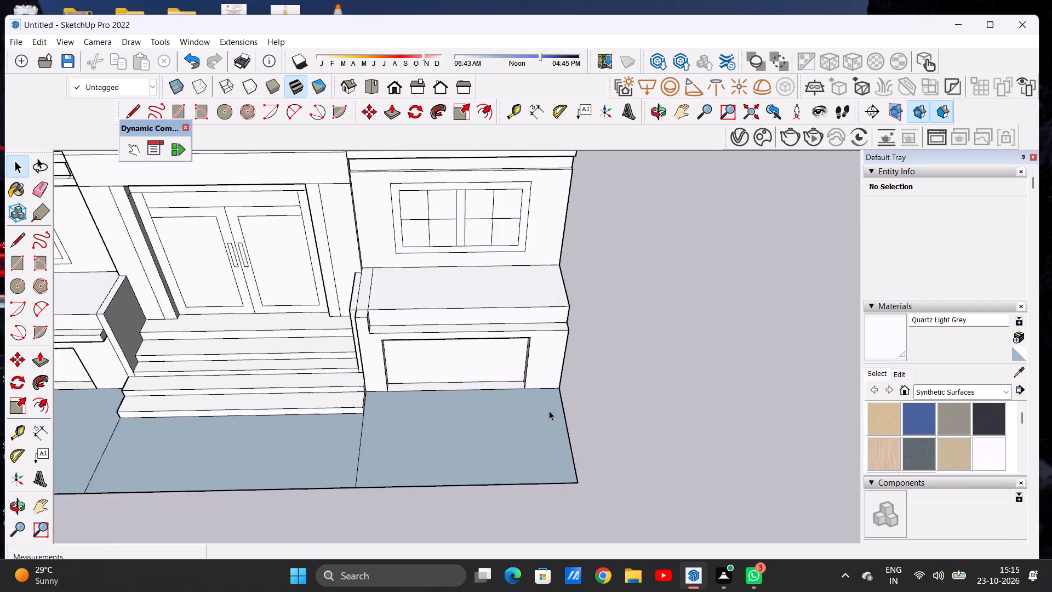
Examine the whole front elevation, from the ground strip up to the roof cornice.
scroll(637, 385, "down", 9)
scroll(548, 384, "down", 11)
middle_click_drag(514, 401, 514, 377)
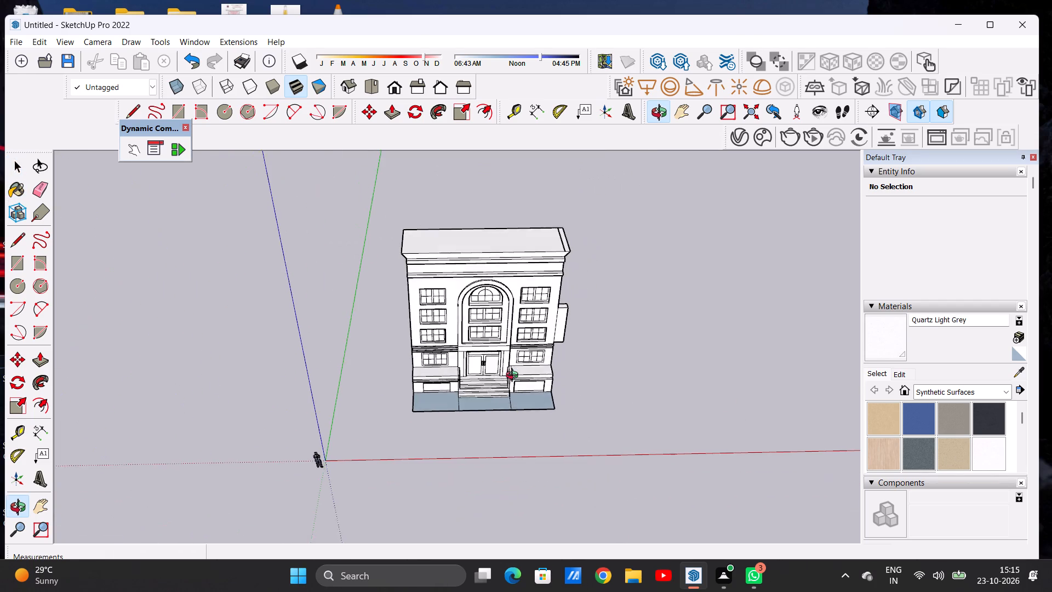
middle_click_drag(514, 377, 512, 315)
scroll(525, 390, "up", 7)
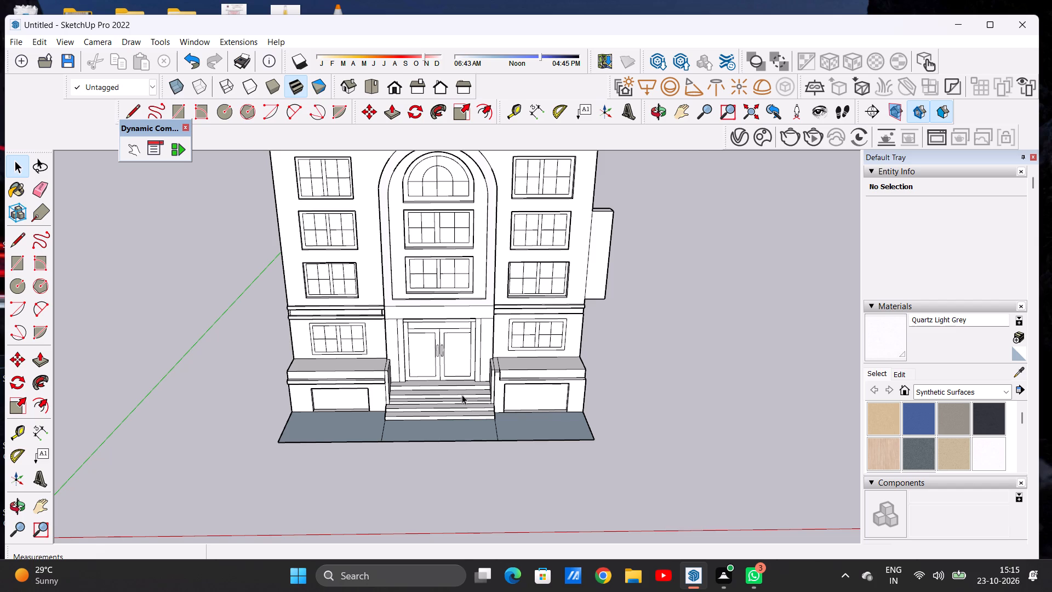
scroll(405, 408, "down", 7)
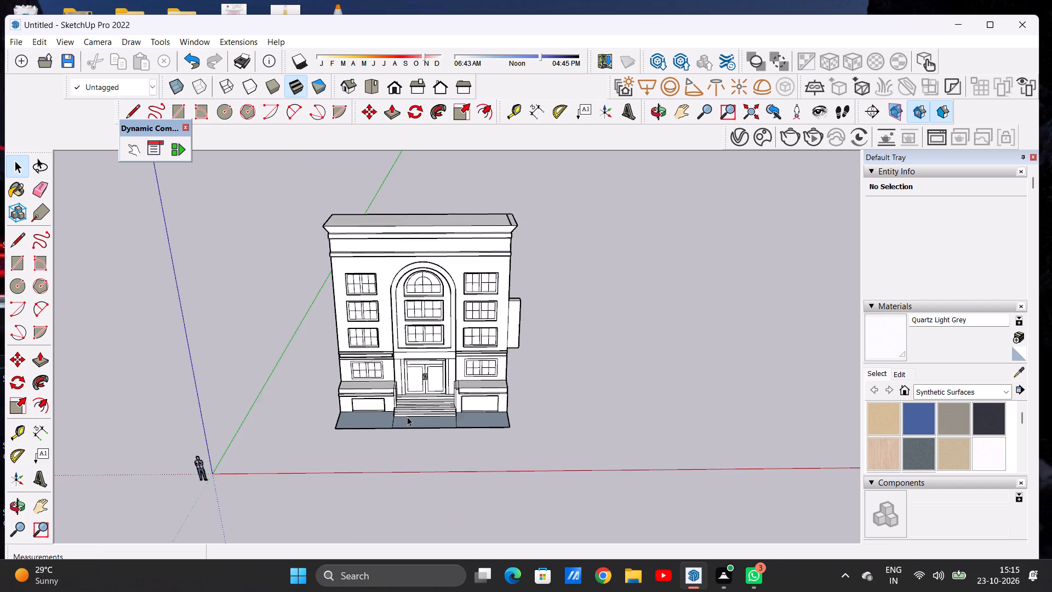
scroll(407, 417, "down", 3)
scroll(407, 351, "down", 1)
scroll(410, 339, "up", 7)
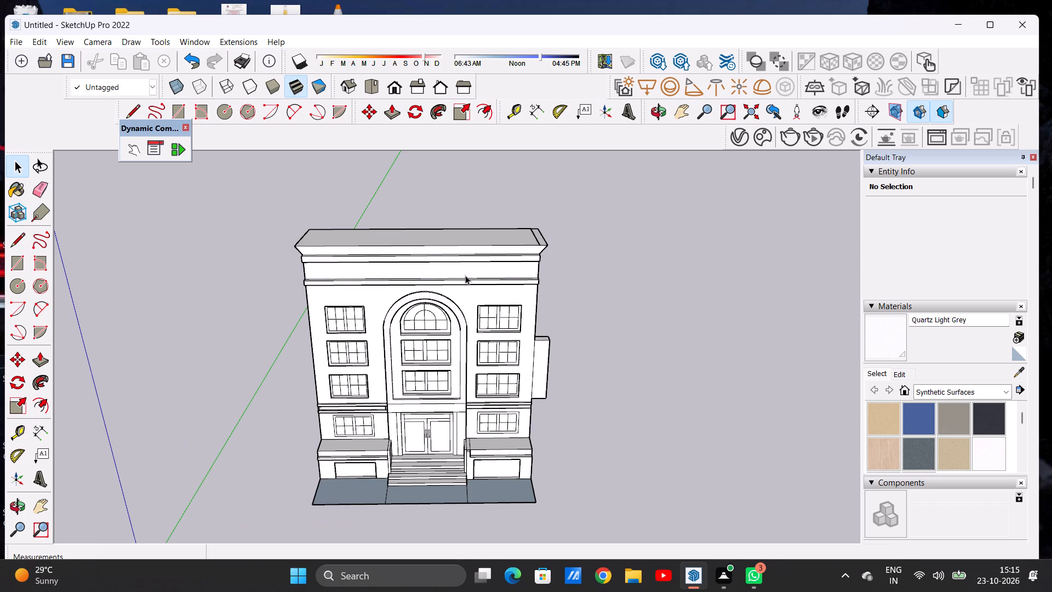
scroll(495, 244, "up", 7)
scroll(604, 241, "down", 1)
Push/Pull the thin vertical face on the roof top 1' 4 3/4" outward to the outer edge of the right-hand cornice.
middle_click_drag(604, 241, 444, 300)
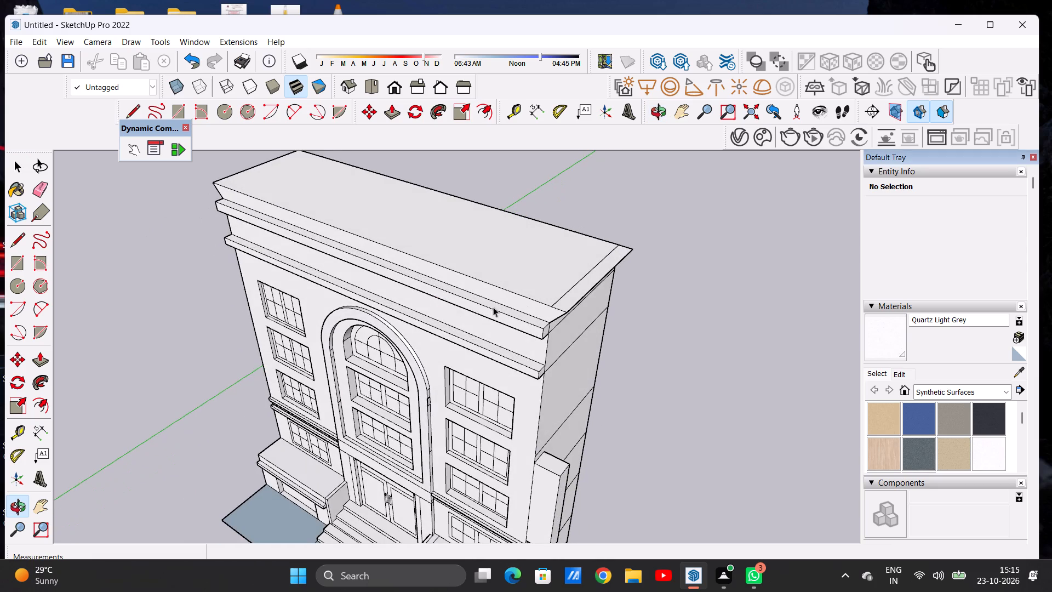
scroll(561, 299, "up", 3)
scroll(561, 299, "down", 1)
scroll(561, 299, "up", 9)
middle_click_drag(553, 306, 484, 292)
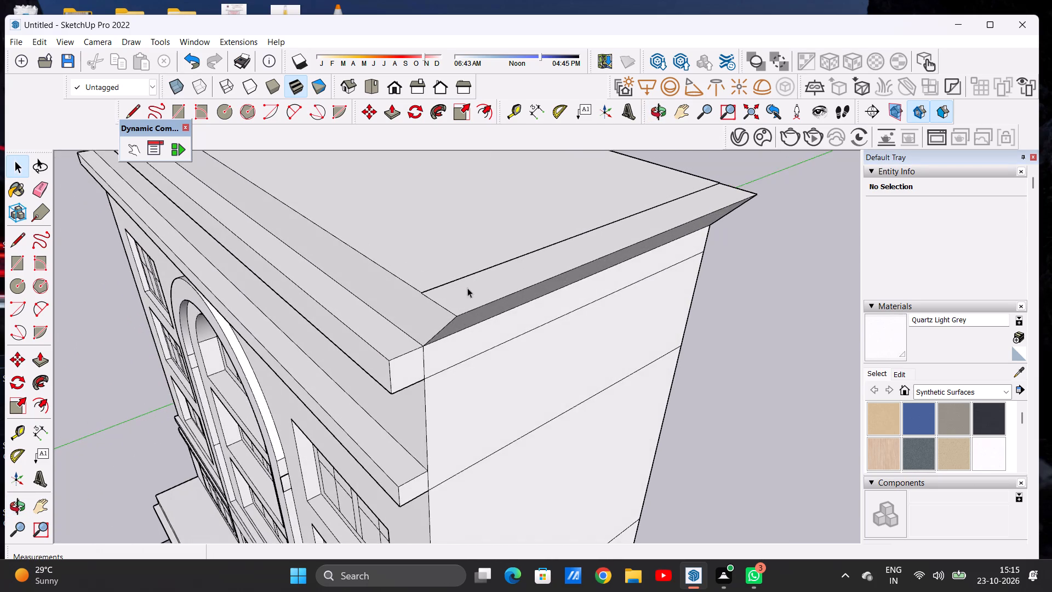
scroll(450, 285, "up", 9)
scroll(416, 294, "down", 1)
scroll(416, 294, "up", 14)
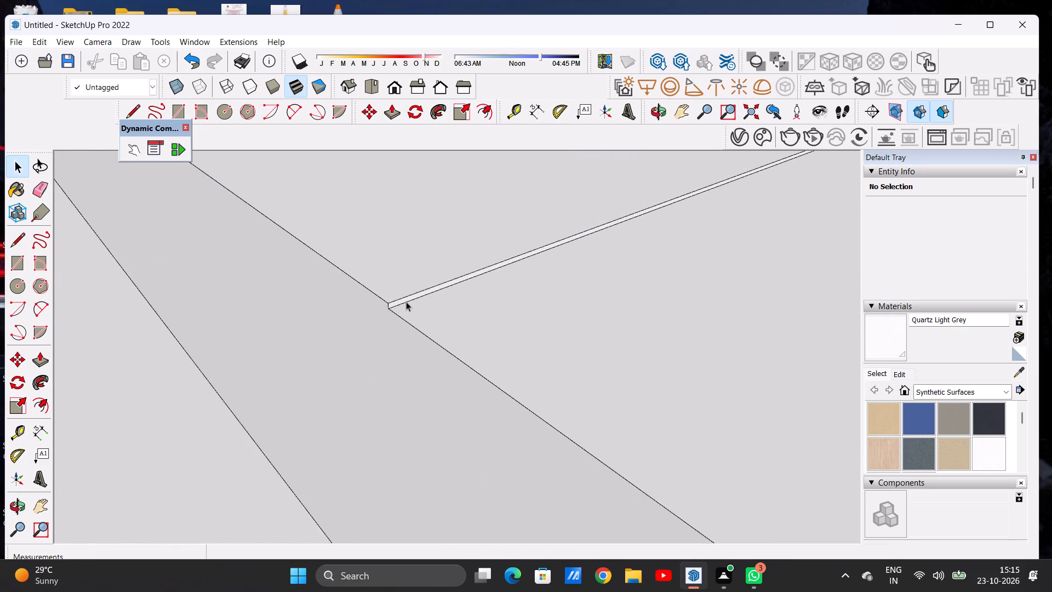
scroll(406, 301, "up", 10)
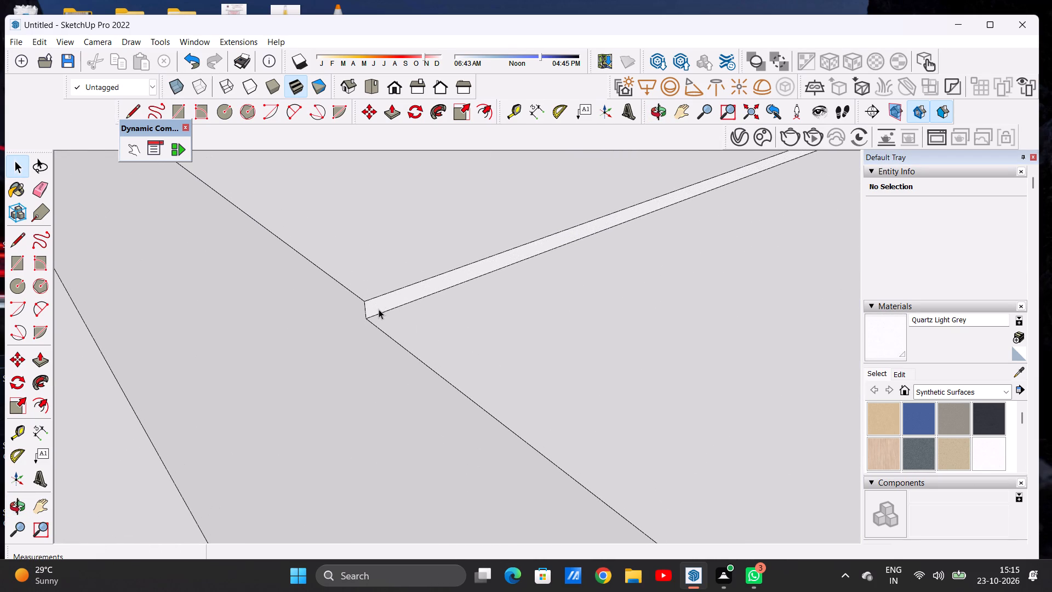
key("p")
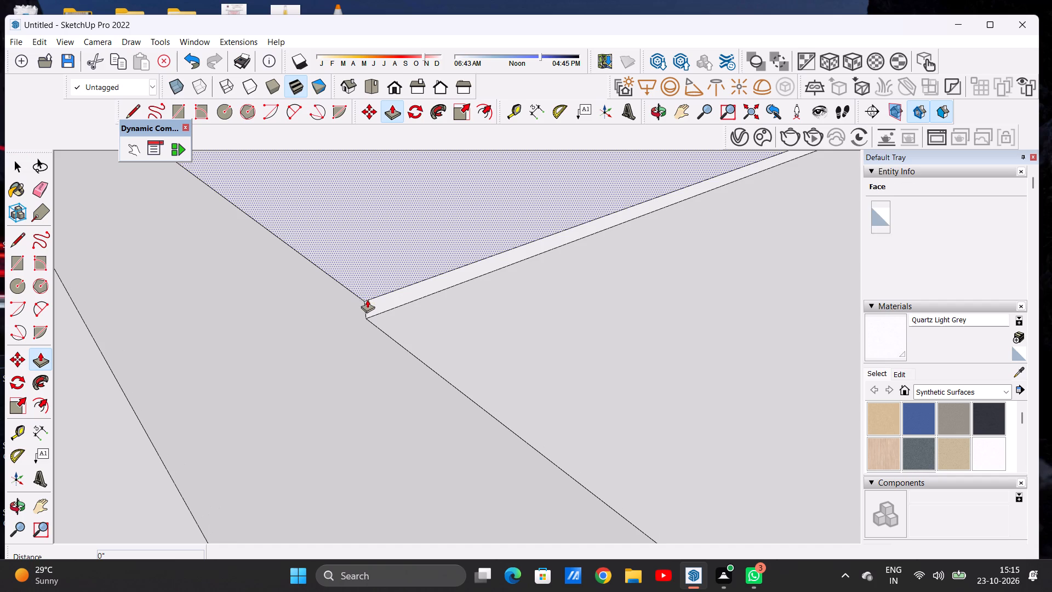
left_click(374, 300)
scroll(289, 237, "down", 14)
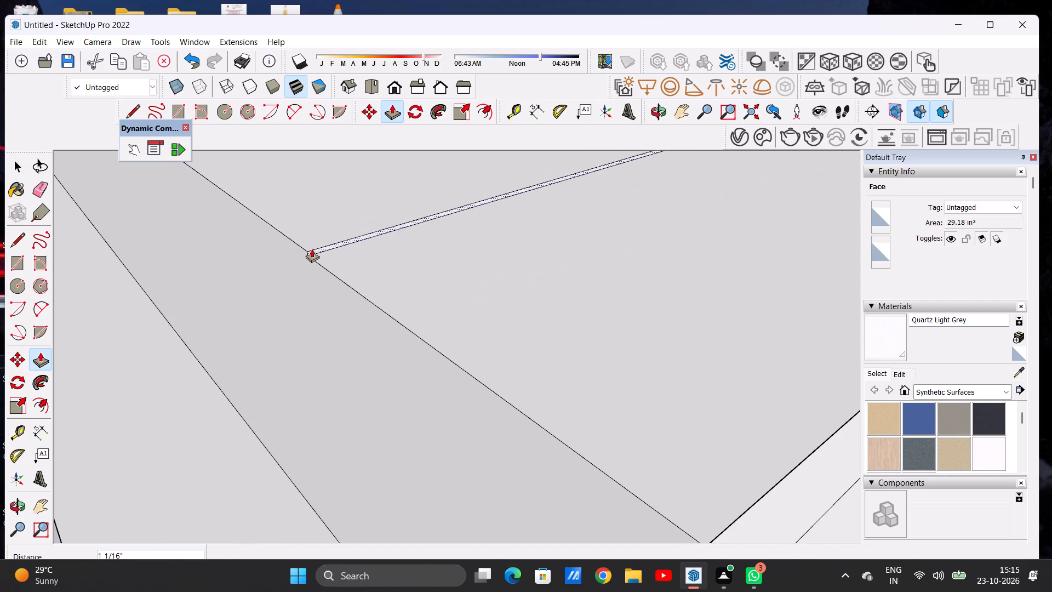
scroll(312, 249, "down", 13)
scroll(393, 294, "up", 8)
scroll(398, 305, "down", 1)
scroll(398, 305, "up", 5)
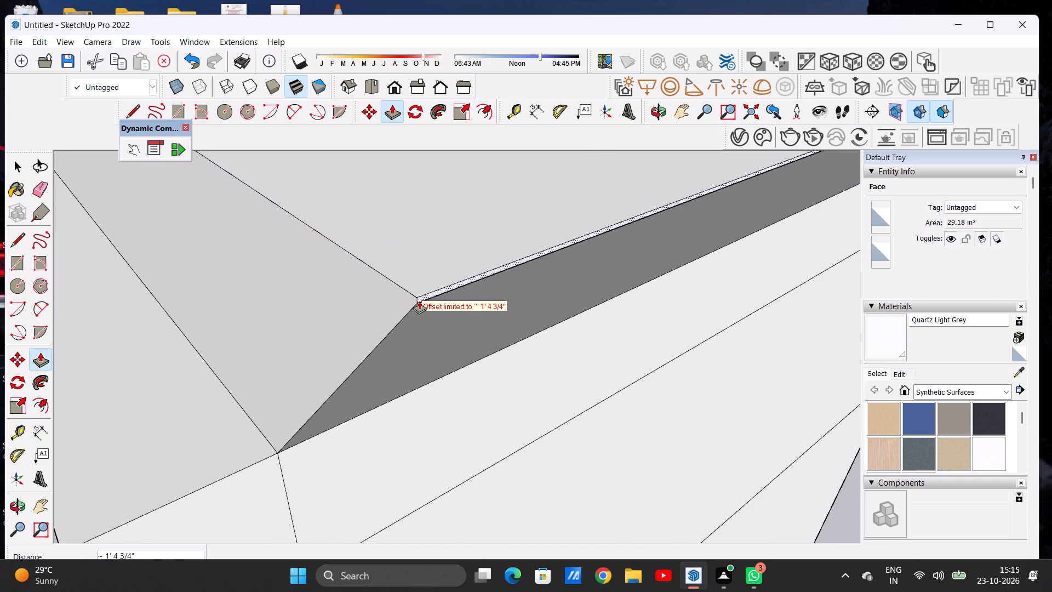
left_click(418, 300)
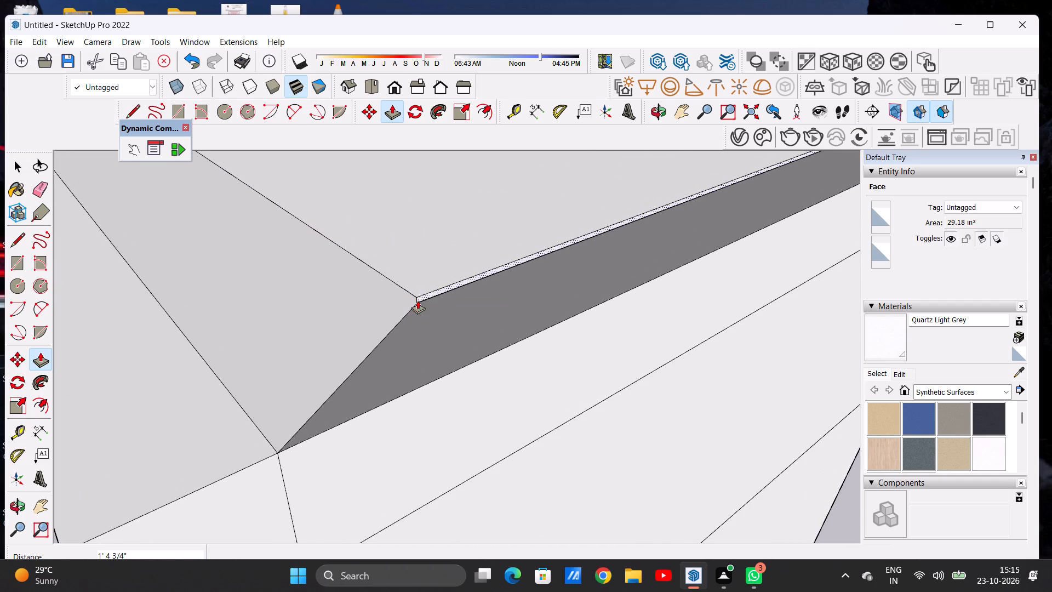
key("space")
scroll(413, 316, "down", 20)
scroll(413, 316, "down", 1)
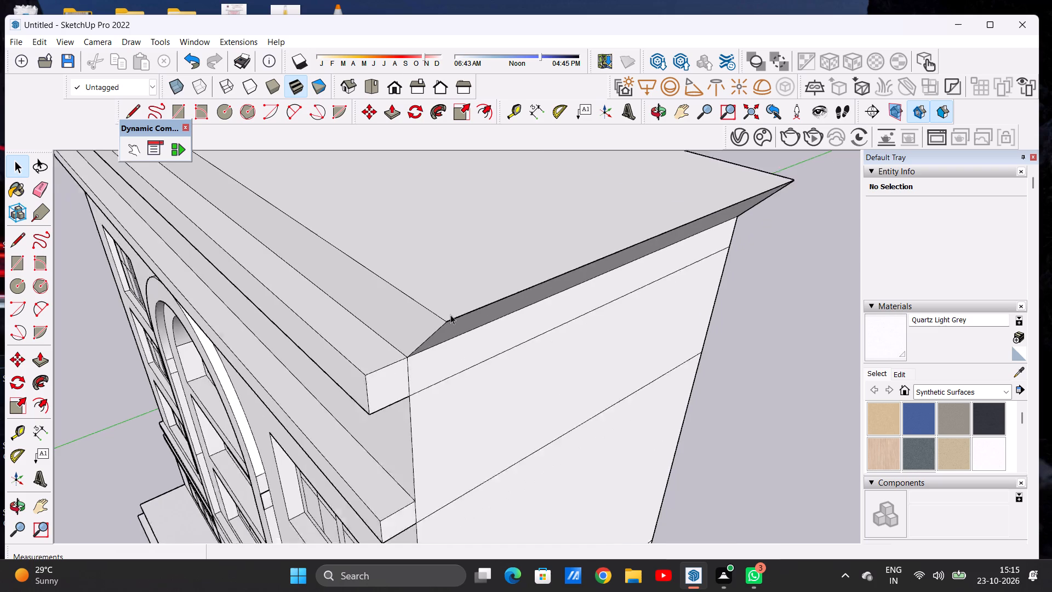
scroll(450, 315, "down", 9)
Review the roof cornice and the full facade from the front.
middle_click_drag(396, 299, 622, 294)
scroll(599, 273, "down", 7)
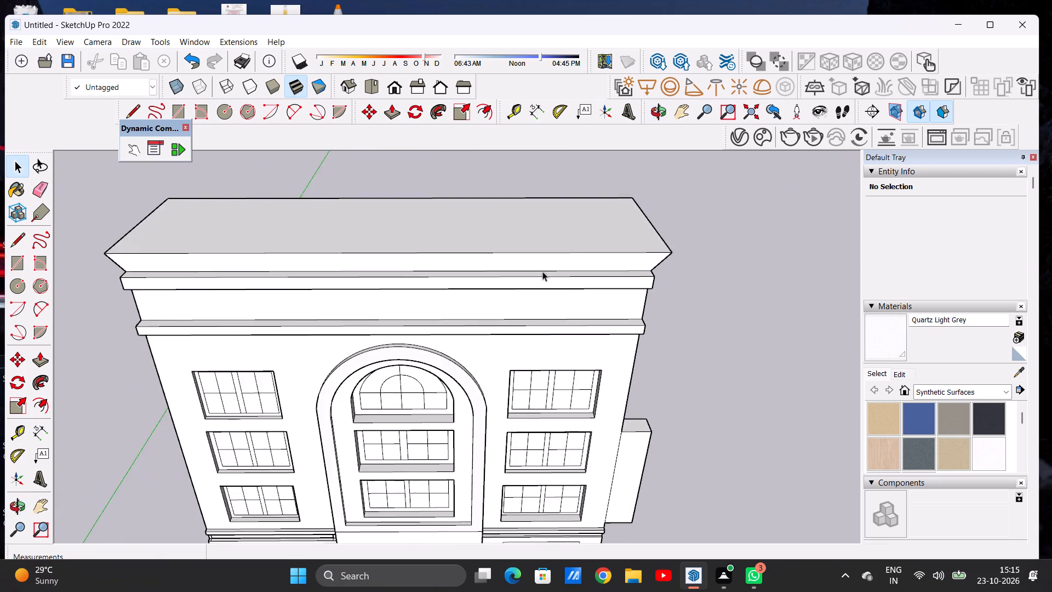
scroll(542, 271, "down", 2)
middle_click_drag(546, 400, 550, 329)
middle_click_drag(550, 328, 551, 316)
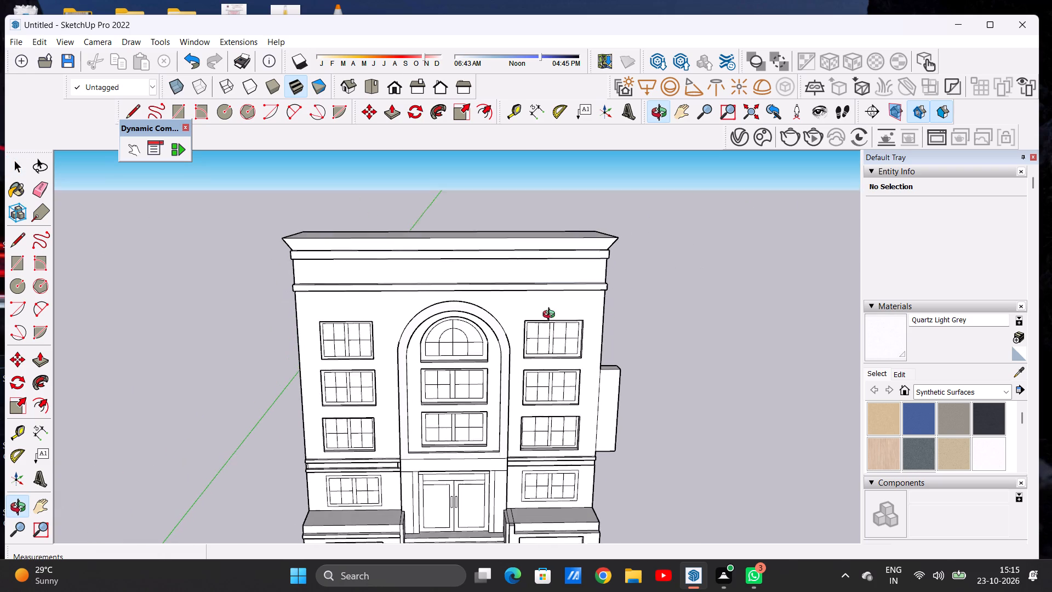
middle_click_drag(551, 316, 551, 313)
scroll(505, 322, "down", 10)
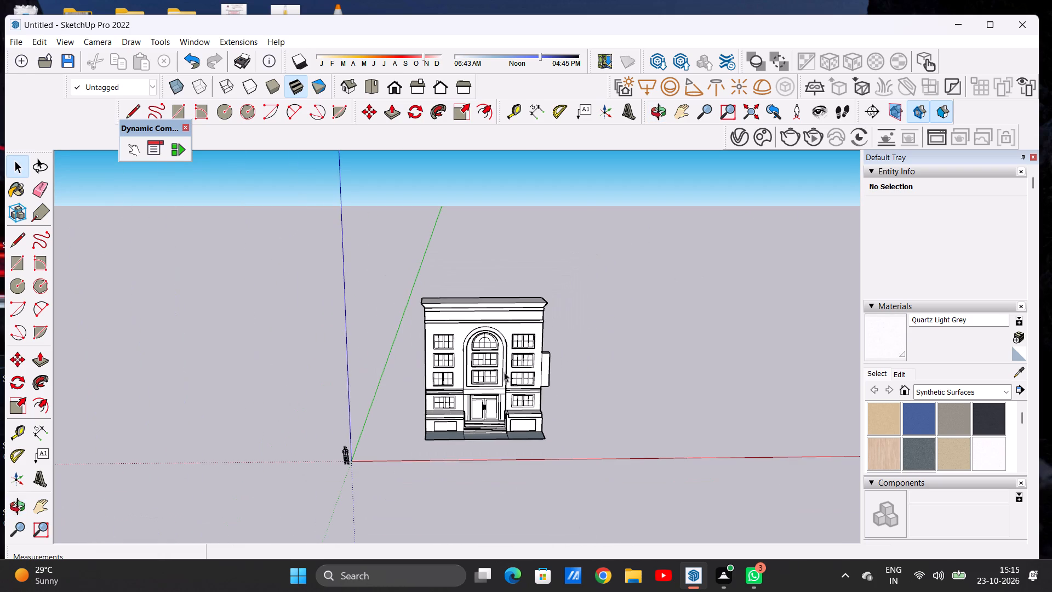
scroll(521, 397, "up", 4)
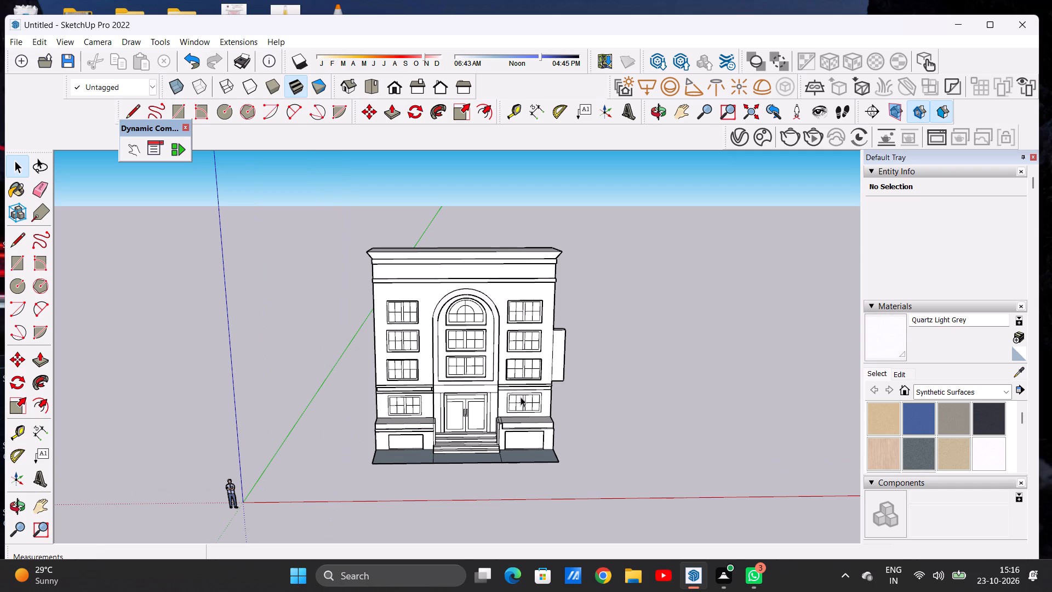
scroll(425, 454, "up", 3)
Erase the two dividing lines in the ground strip at both ends of the entrance steps, merging it into one face.
middle_click_drag(422, 454, 417, 511)
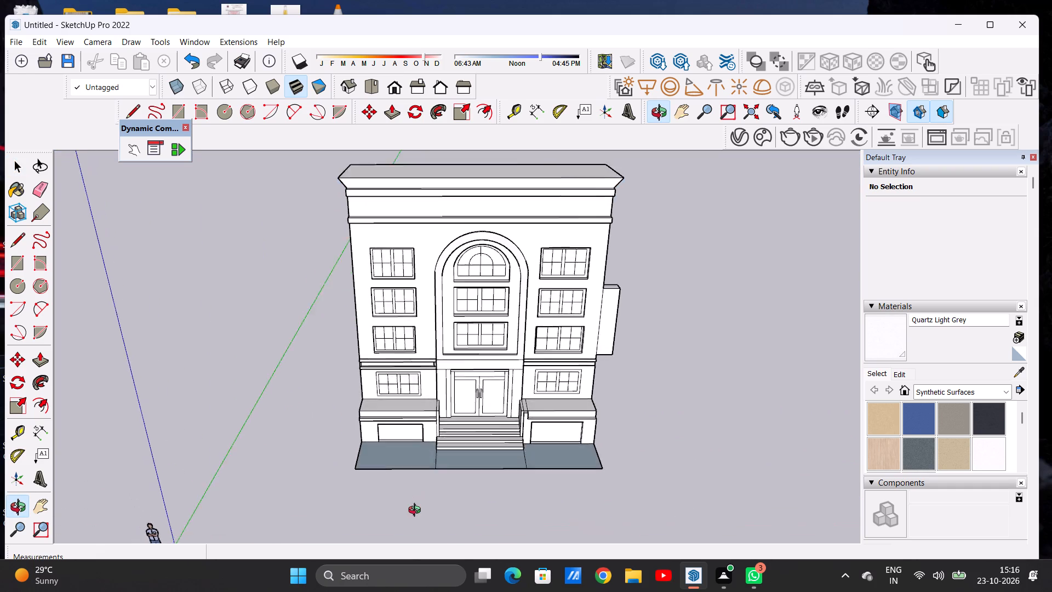
middle_click_drag(417, 511, 421, 553)
scroll(450, 481, "up", 8)
middle_click_drag(442, 445, 434, 479)
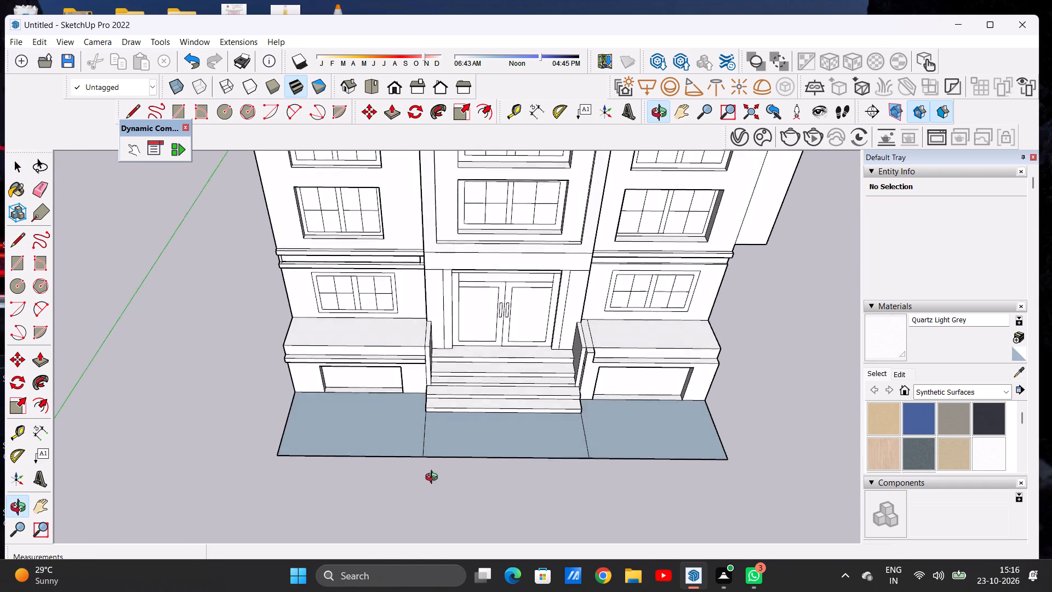
middle_click_drag(434, 479, 432, 488)
scroll(429, 460, "up", 6)
key("e")
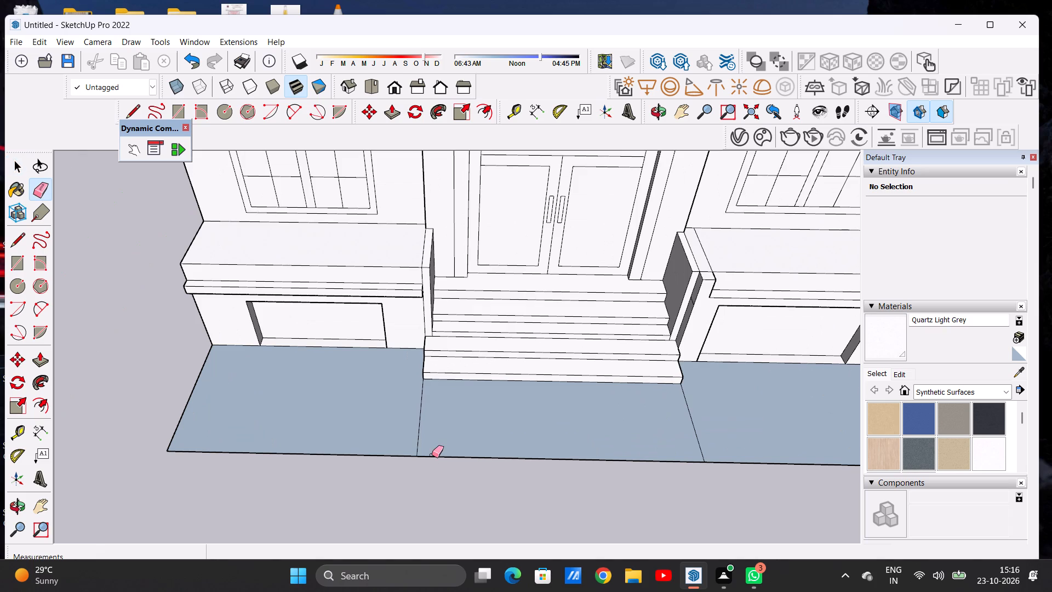
scroll(409, 424, "up", 4)
left_click_drag(419, 420, 425, 426)
scroll(392, 431, "down", 5)
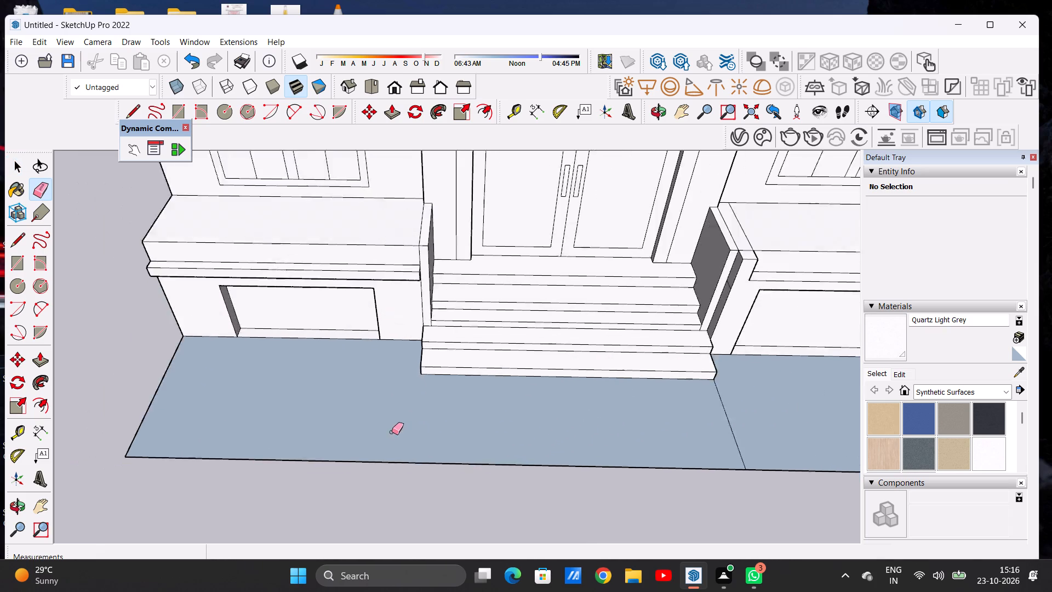
scroll(765, 428, "up", 6)
left_click_drag(638, 445, 633, 449)
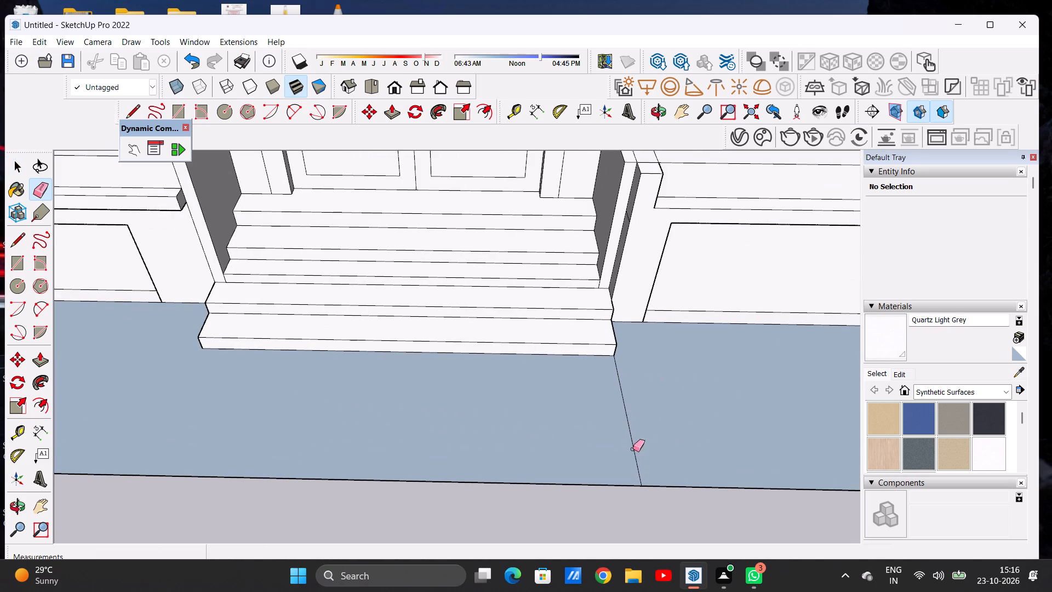
left_click_drag(633, 449, 627, 452)
key("space")
Inspect the merged ground strip and the building base from the front, below and above.
scroll(558, 349, "down", 9)
middle_click_drag(562, 401, 559, 276)
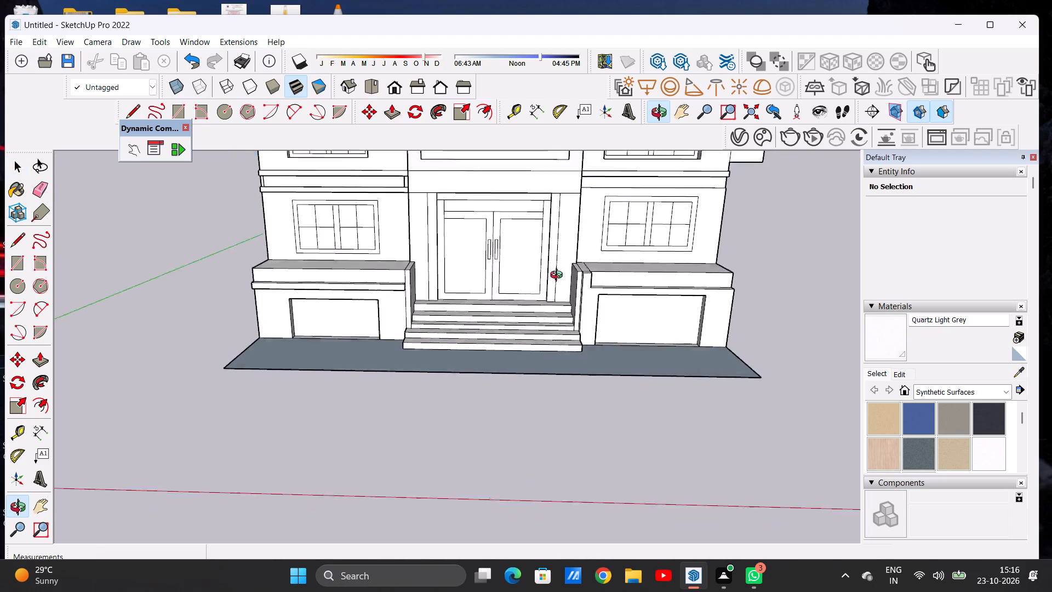
middle_click_drag(559, 276, 565, 257)
middle_click_drag(550, 413, 554, 251)
middle_click_drag(545, 378, 562, 271)
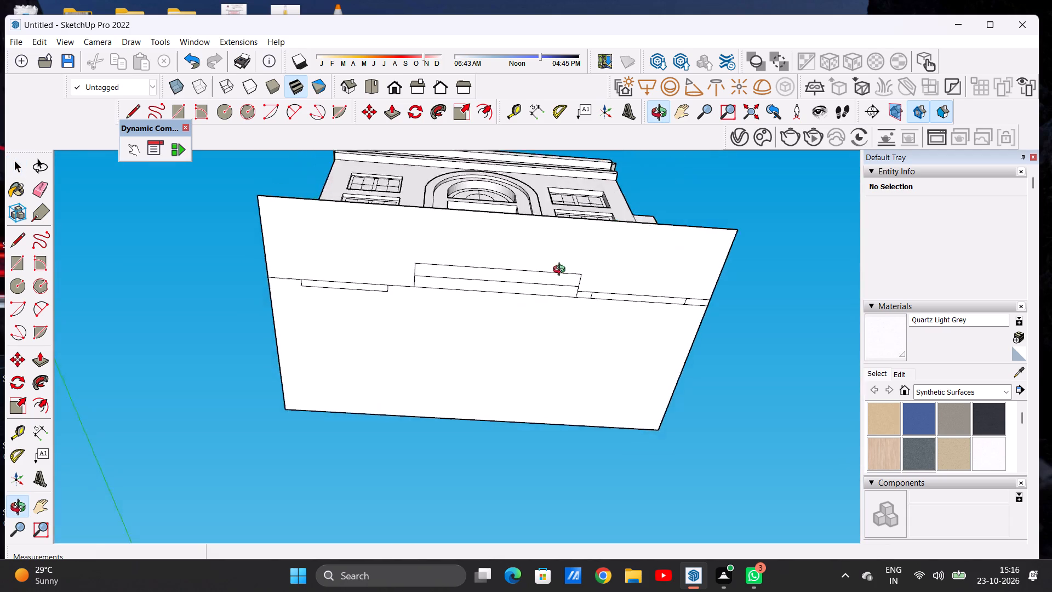
middle_click_drag(562, 271, 564, 435)
middle_click_drag(534, 346, 514, 466)
middle_click_drag(512, 406, 512, 429)
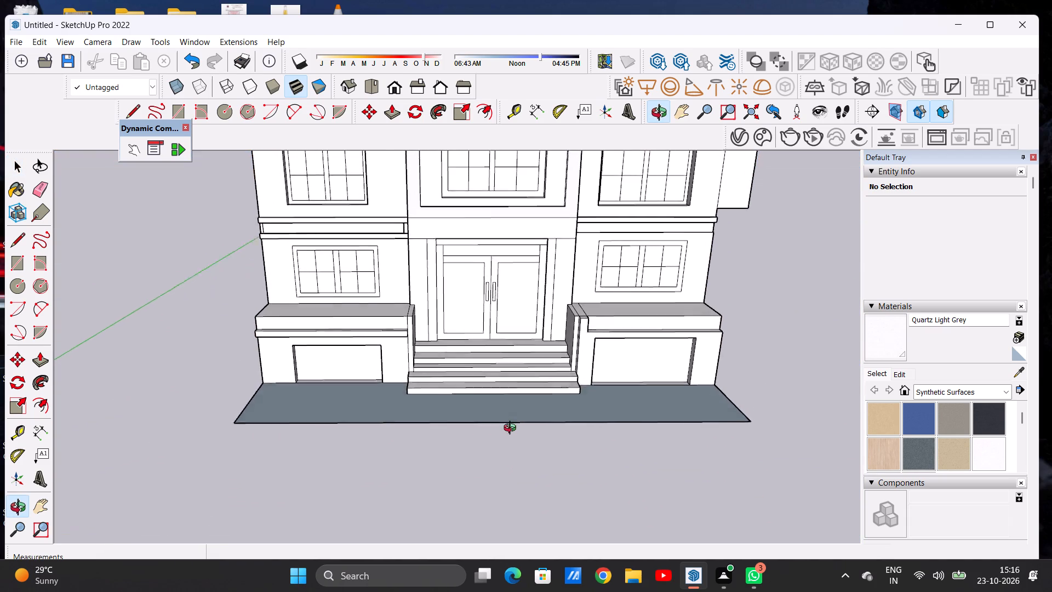
middle_click_drag(512, 429, 513, 473)
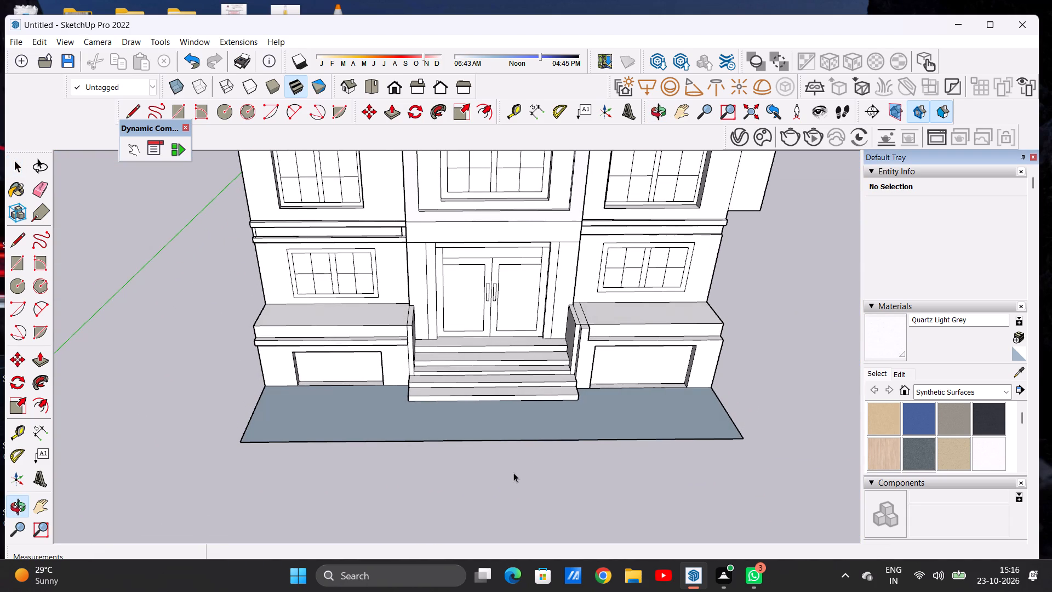
middle_click_drag(503, 408, 499, 476)
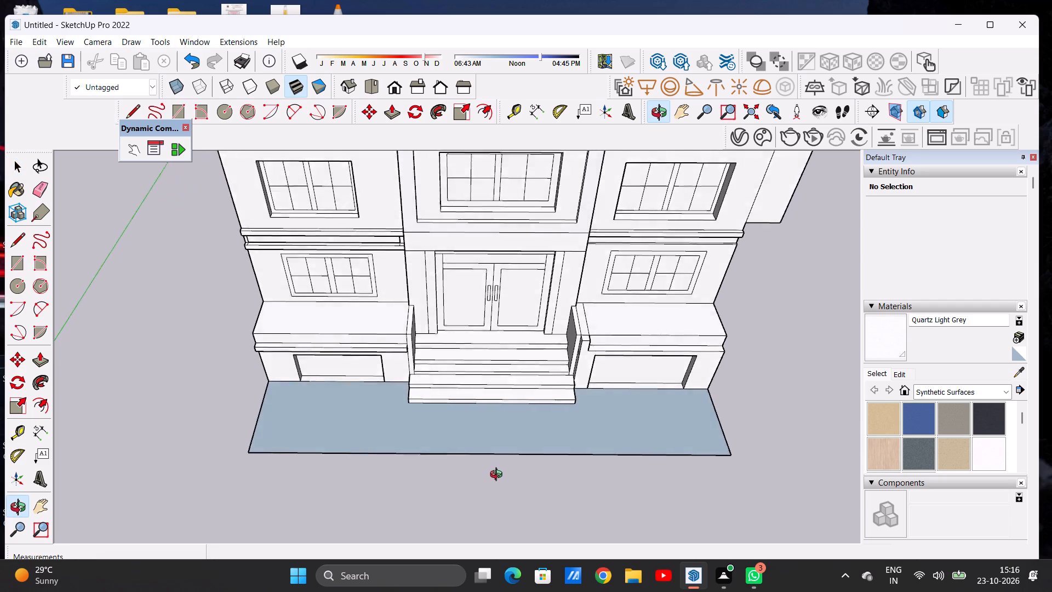
middle_click_drag(499, 476, 499, 489)
scroll(571, 446, "up", 6)
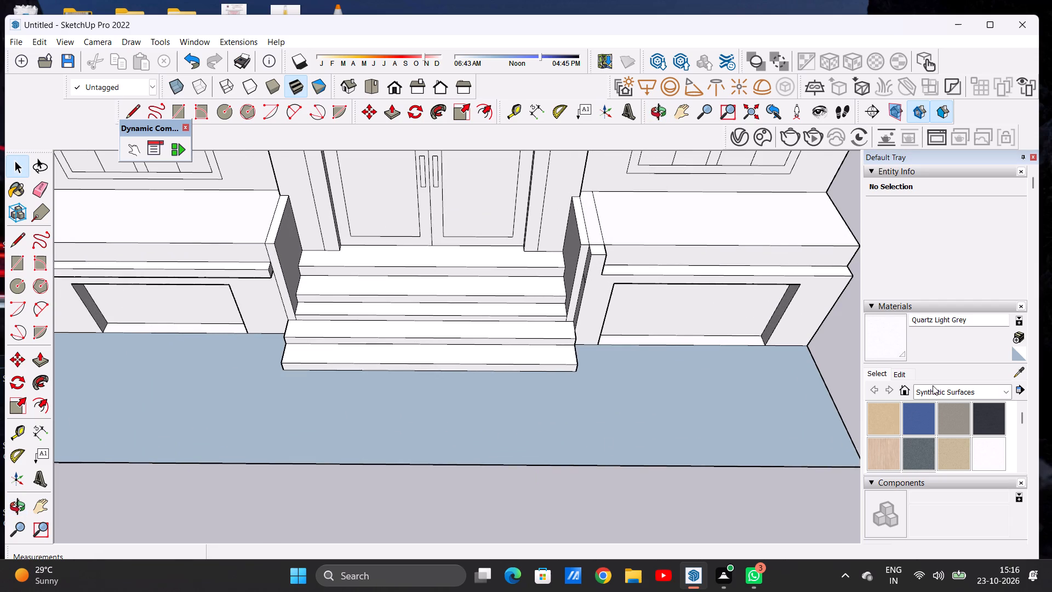
Paint the front ground strip with Pavers Flagstone Gray from the Landscaping, Fencing and Vegetation materials.
left_click(933, 385)
left_click(947, 471)
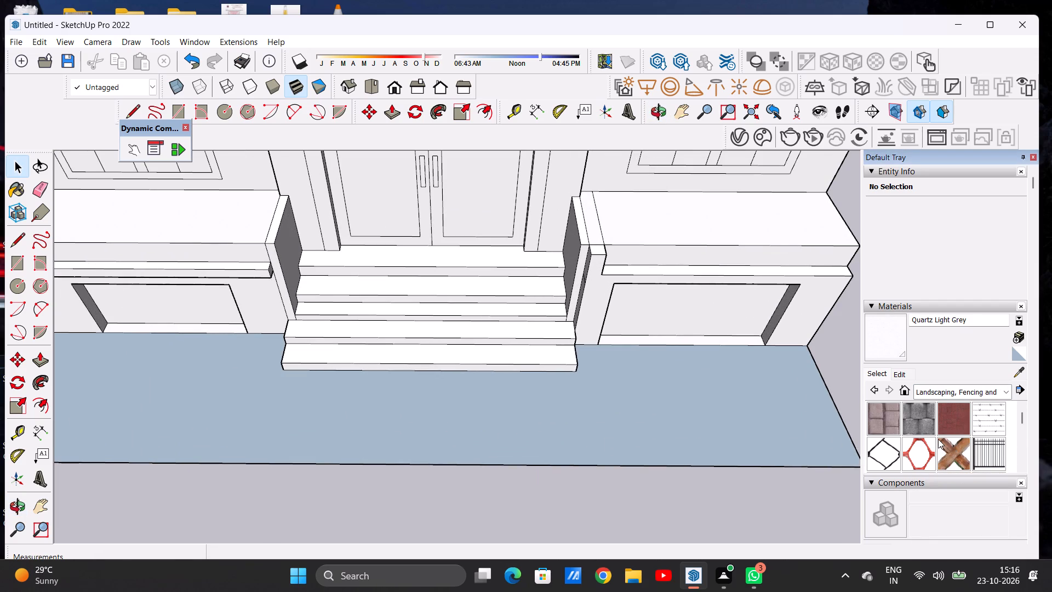
scroll(938, 439, "down", 2)
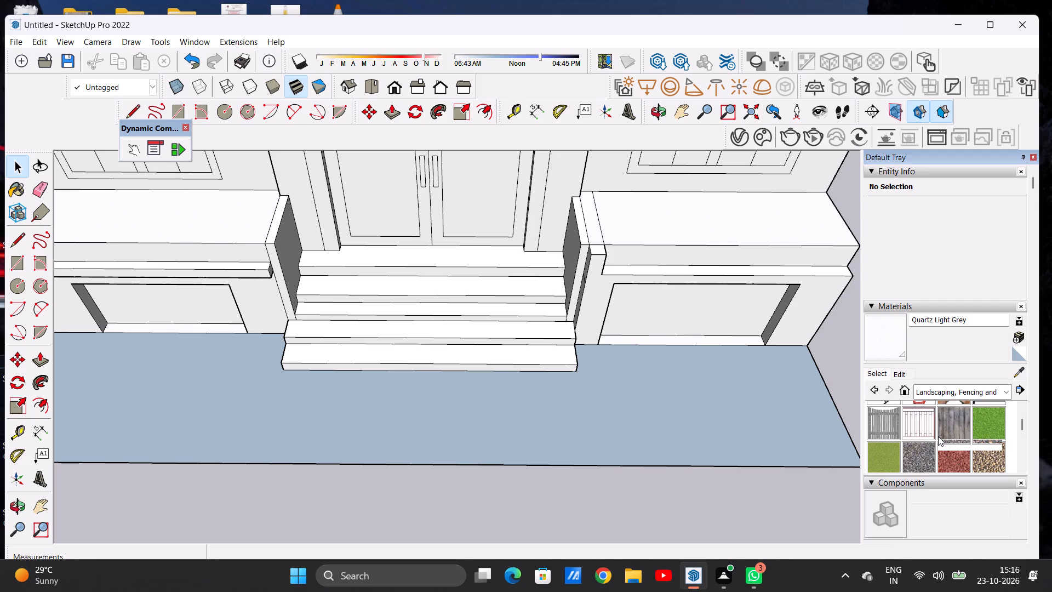
scroll(938, 436, "down", 1)
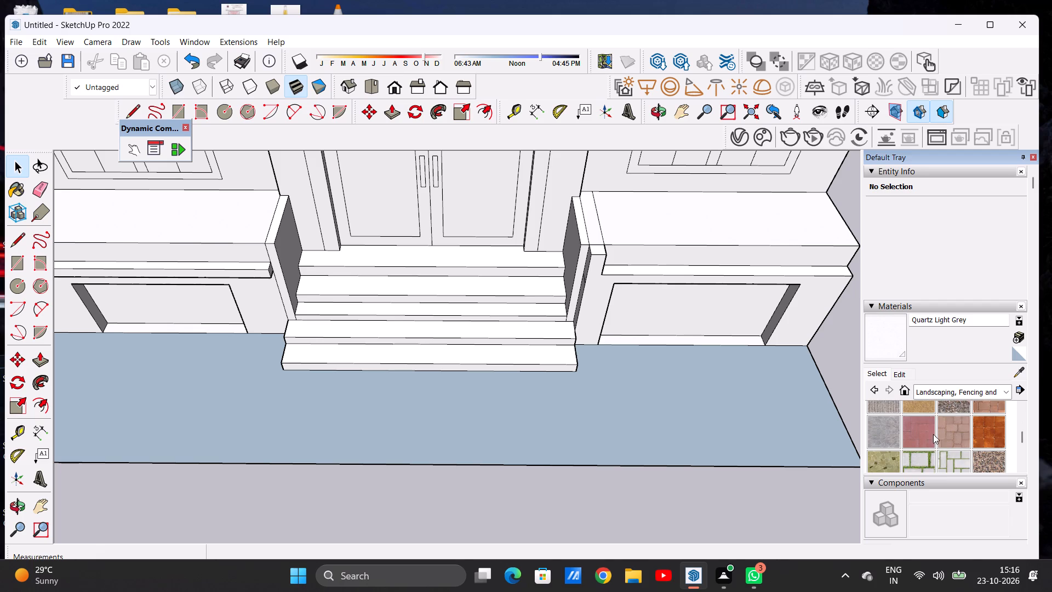
left_click(879, 430)
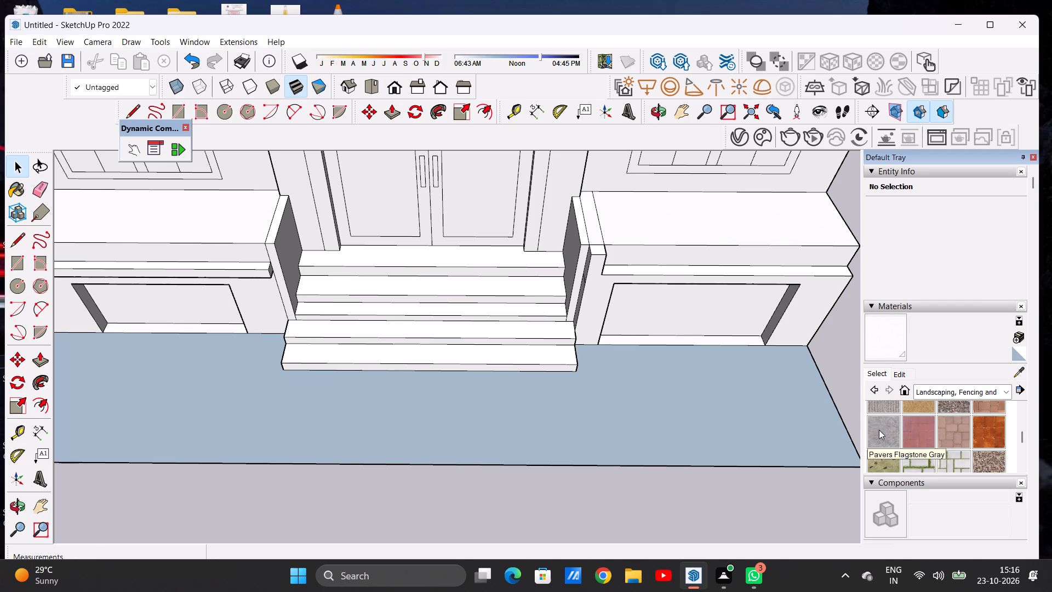
scroll(671, 430, "up", 6)
left_click(638, 439)
scroll(627, 458, "up", 7)
scroll(627, 459, "down", 5)
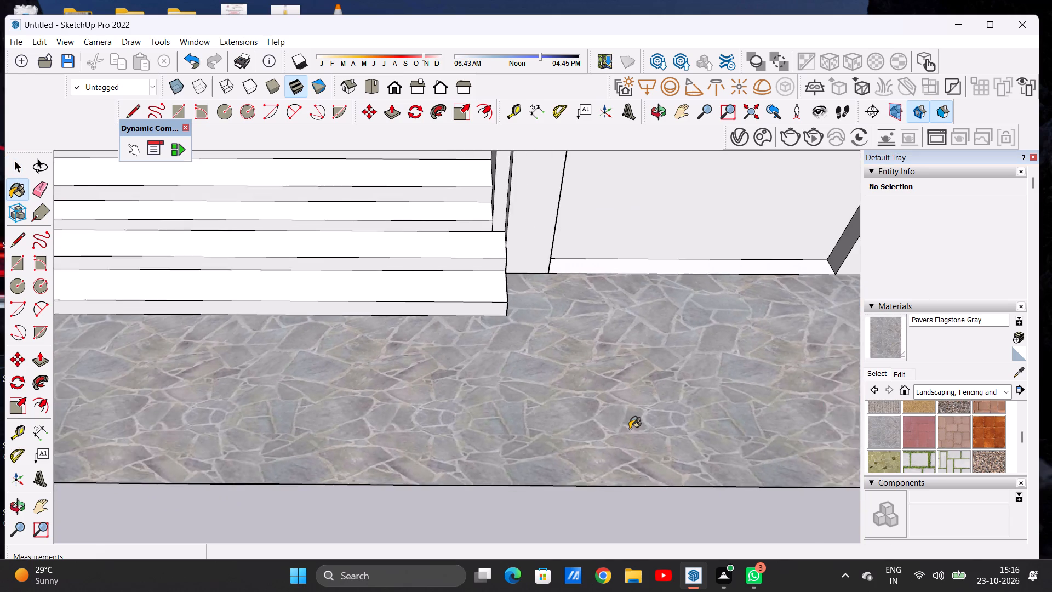
scroll(630, 429, "down", 11)
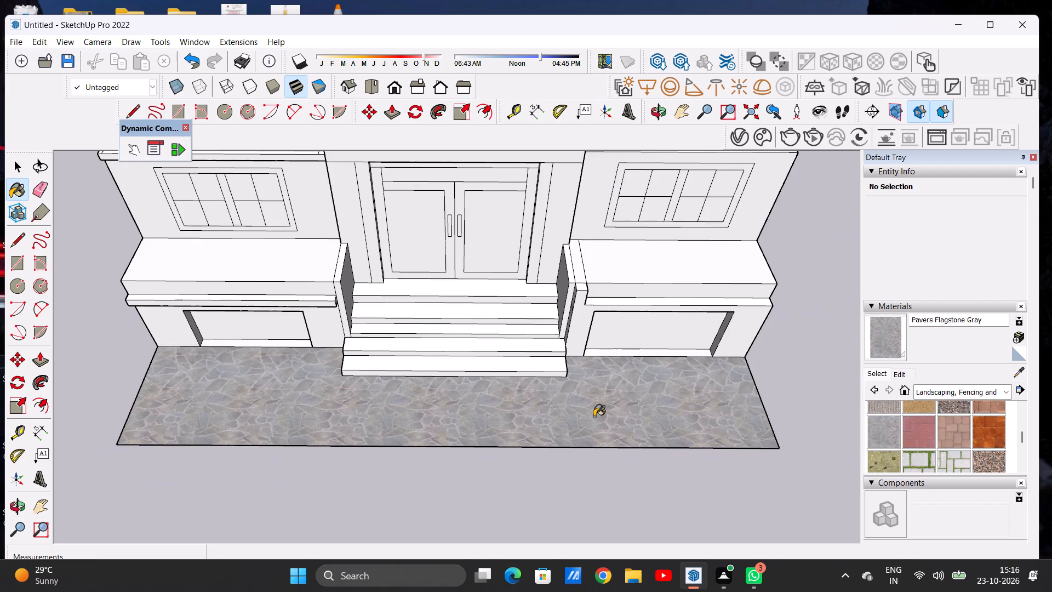
scroll(594, 414, "down", 3)
scroll(584, 427, "up", 7)
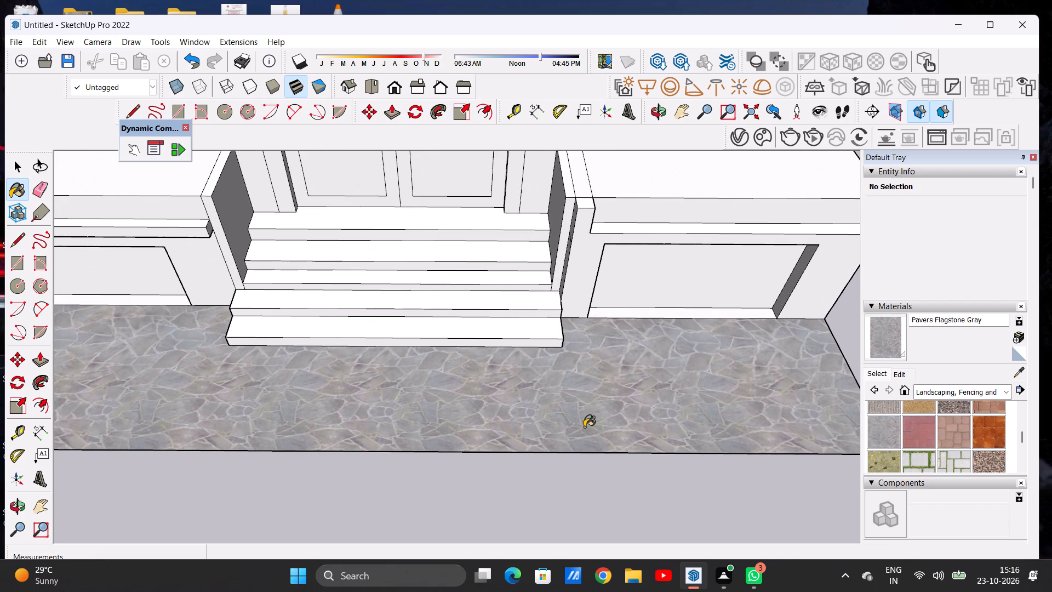
key("space")
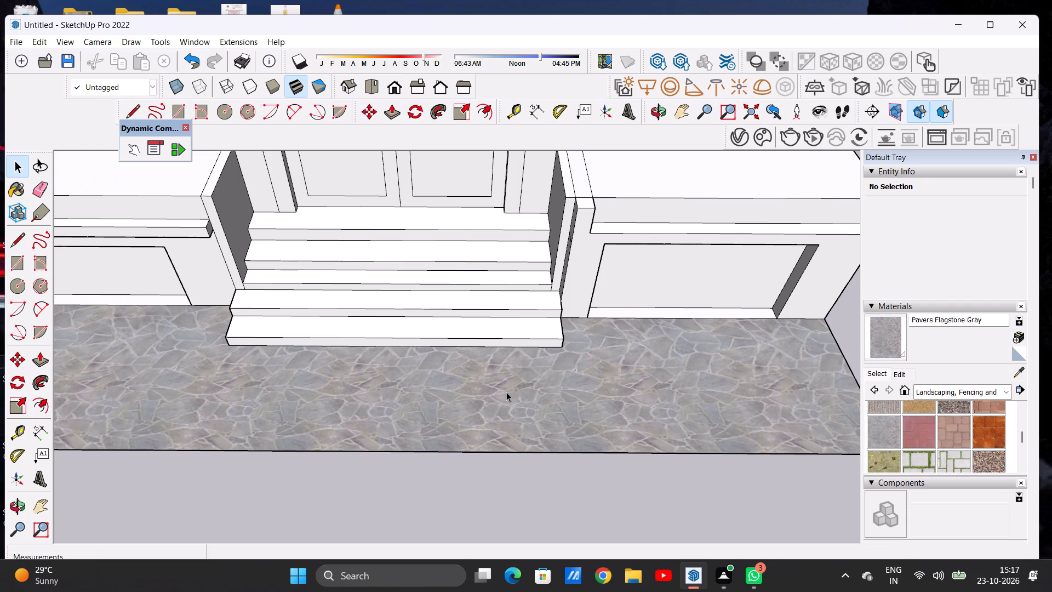
Review the paved ground strip against the full facade, the entrance and the building base.
scroll(480, 397, "down", 5)
scroll(435, 348, "down", 9)
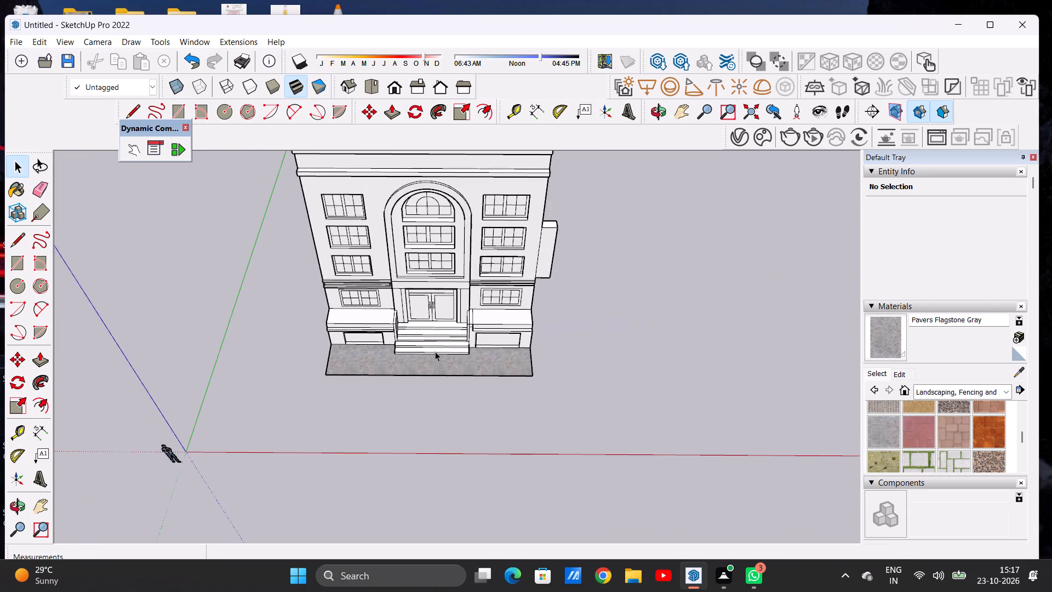
scroll(435, 351, "down", 6)
middle_click_drag(425, 297, 422, 206)
scroll(423, 242, "up", 2)
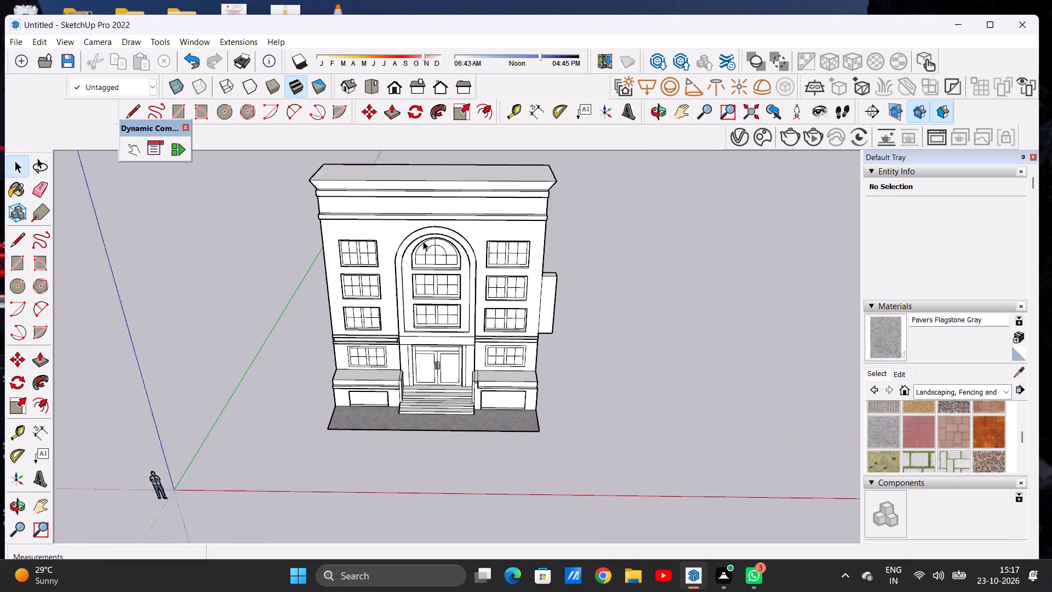
scroll(423, 241, "up", 2)
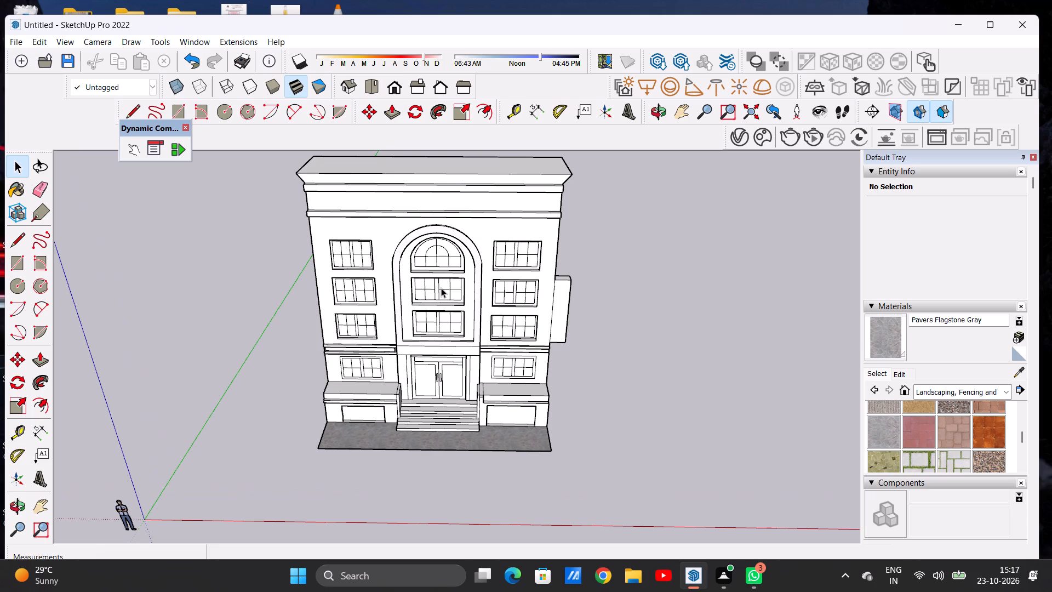
scroll(441, 288, "down", 7)
scroll(441, 252, "up", 9)
scroll(462, 314, "down", 3)
scroll(397, 451, "up", 6)
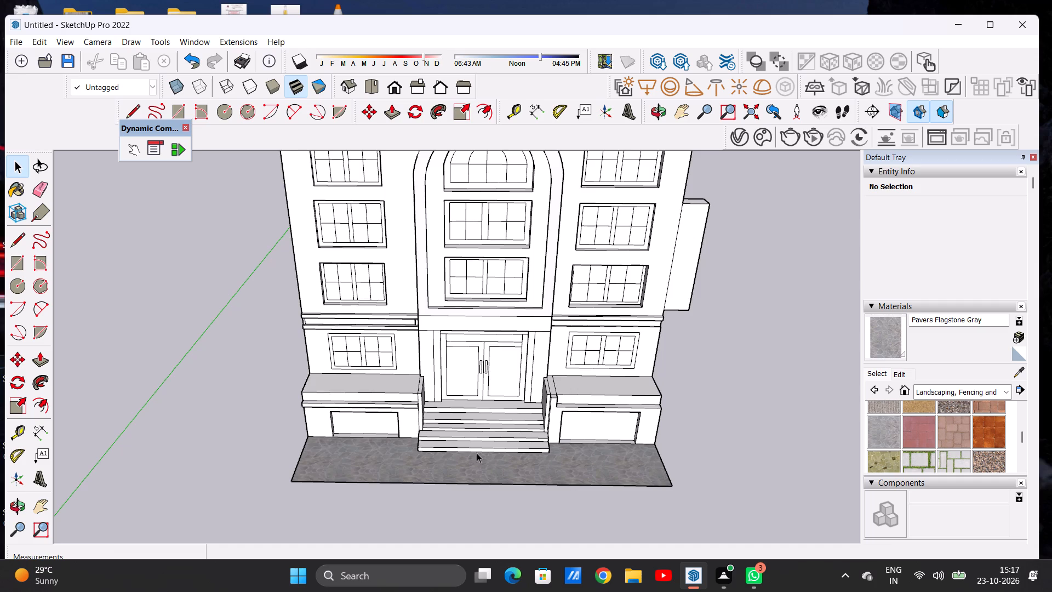
middle_click_drag(477, 453, 483, 416)
middle_click(483, 415)
scroll(517, 435, "up", 5)
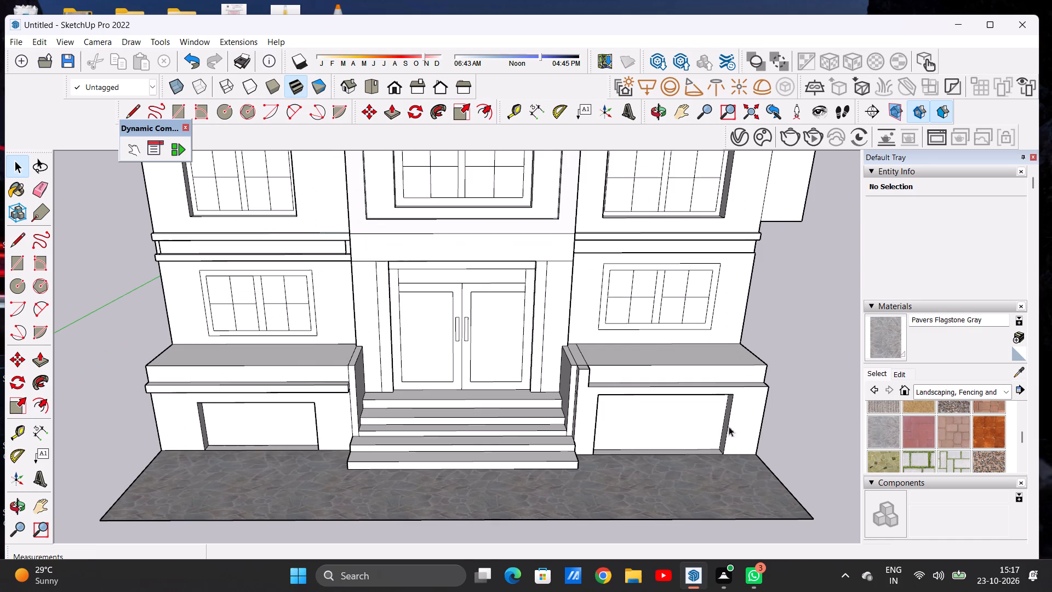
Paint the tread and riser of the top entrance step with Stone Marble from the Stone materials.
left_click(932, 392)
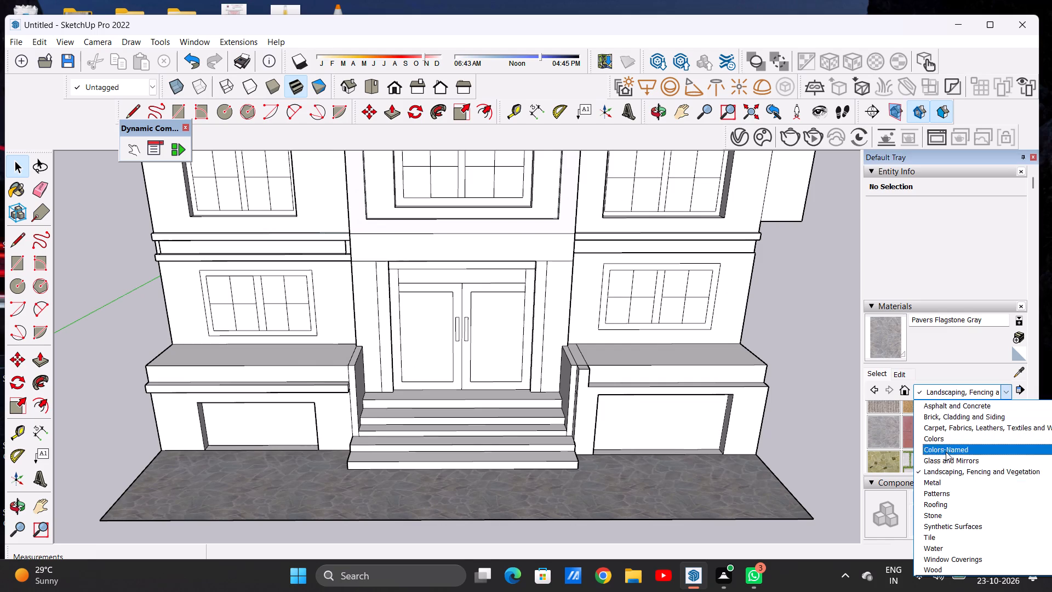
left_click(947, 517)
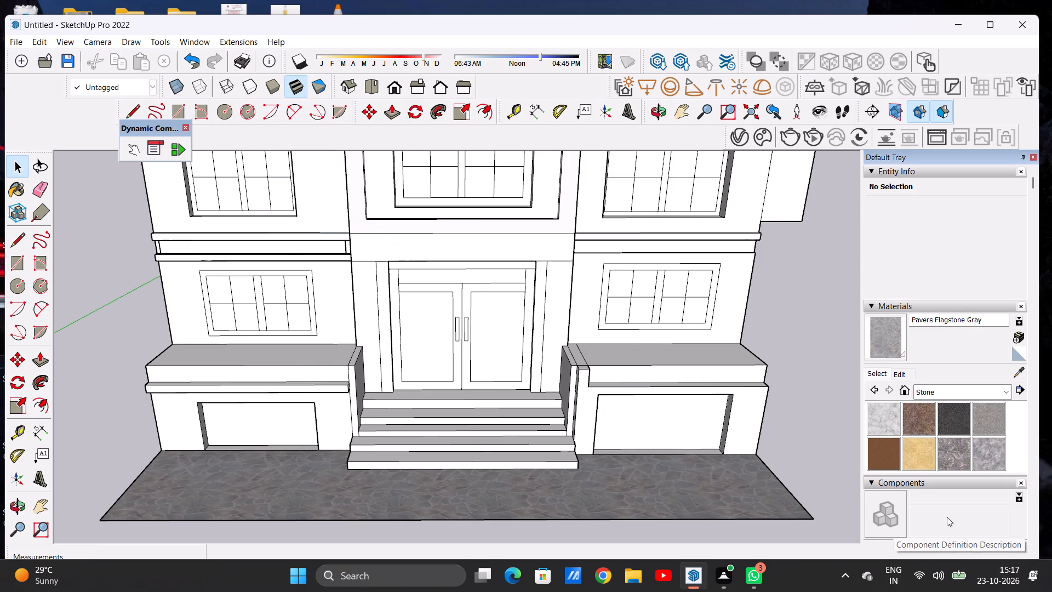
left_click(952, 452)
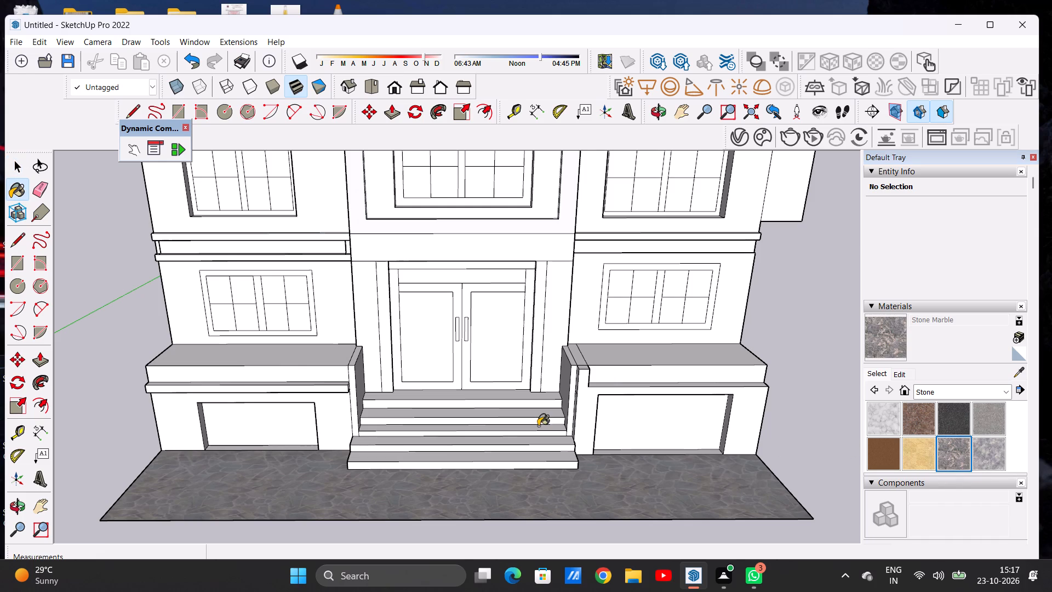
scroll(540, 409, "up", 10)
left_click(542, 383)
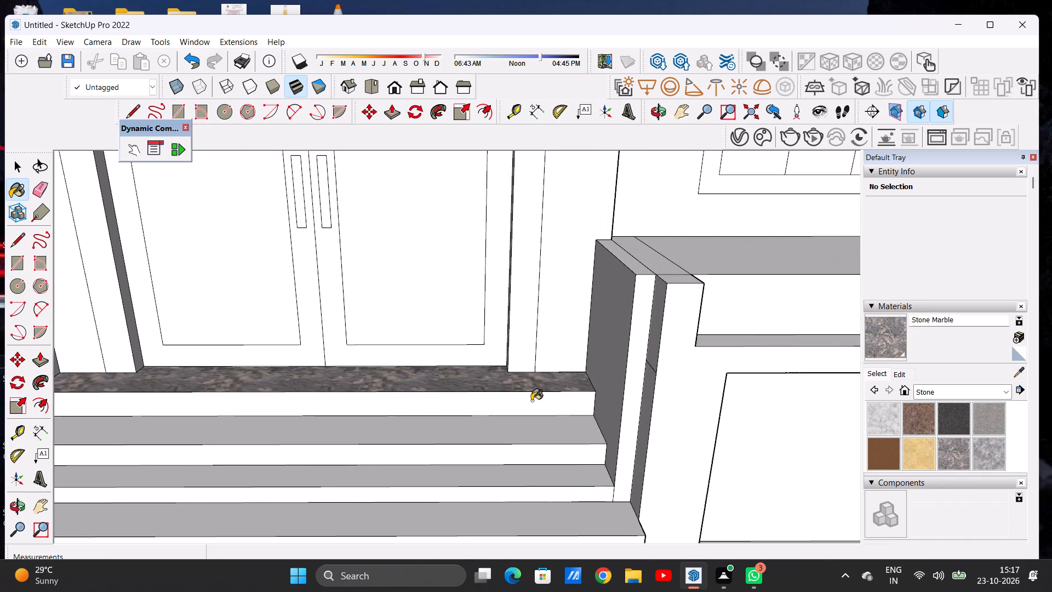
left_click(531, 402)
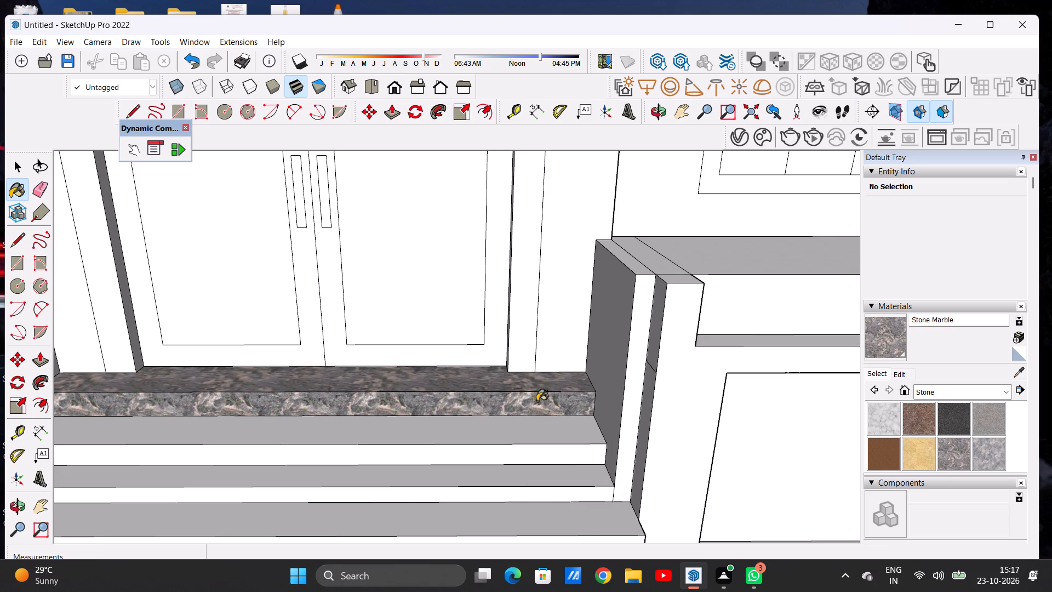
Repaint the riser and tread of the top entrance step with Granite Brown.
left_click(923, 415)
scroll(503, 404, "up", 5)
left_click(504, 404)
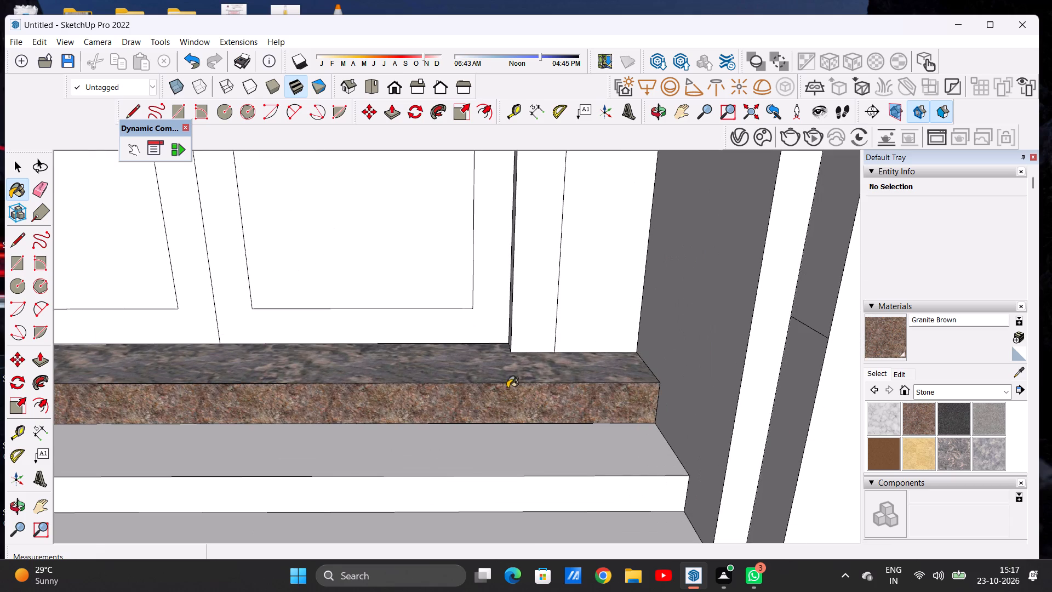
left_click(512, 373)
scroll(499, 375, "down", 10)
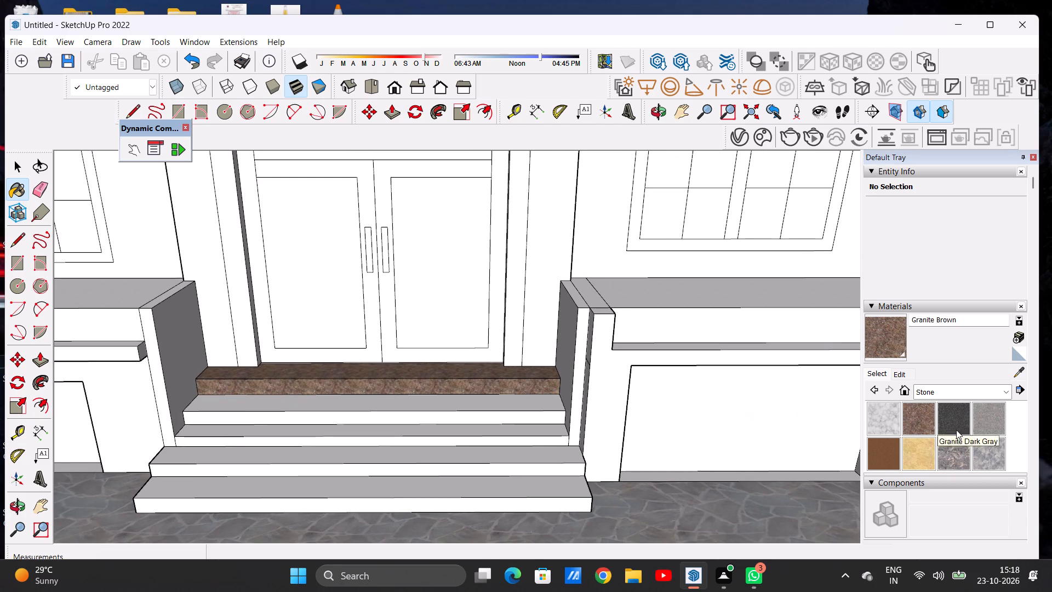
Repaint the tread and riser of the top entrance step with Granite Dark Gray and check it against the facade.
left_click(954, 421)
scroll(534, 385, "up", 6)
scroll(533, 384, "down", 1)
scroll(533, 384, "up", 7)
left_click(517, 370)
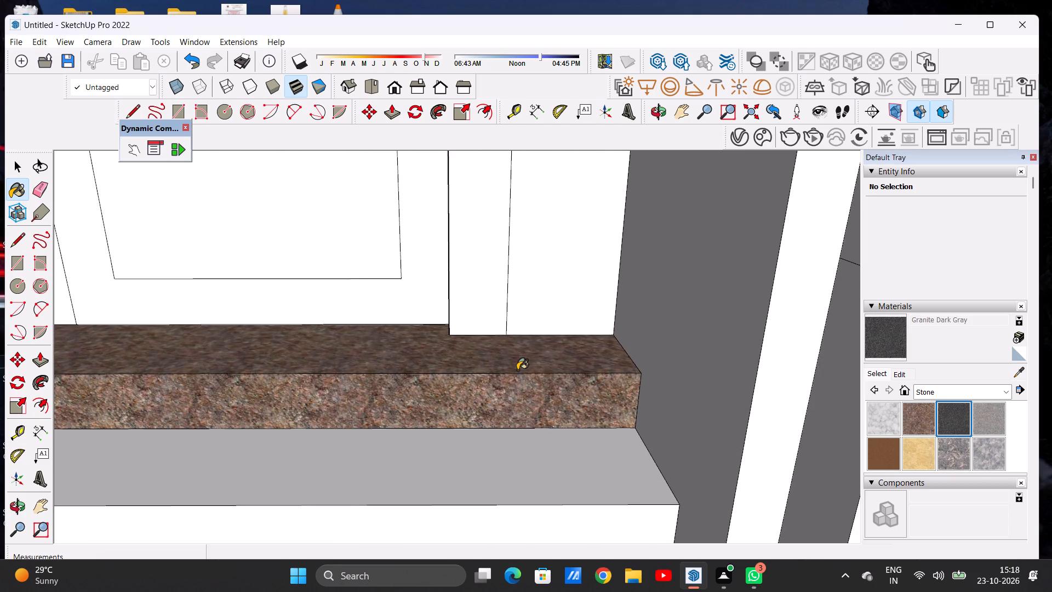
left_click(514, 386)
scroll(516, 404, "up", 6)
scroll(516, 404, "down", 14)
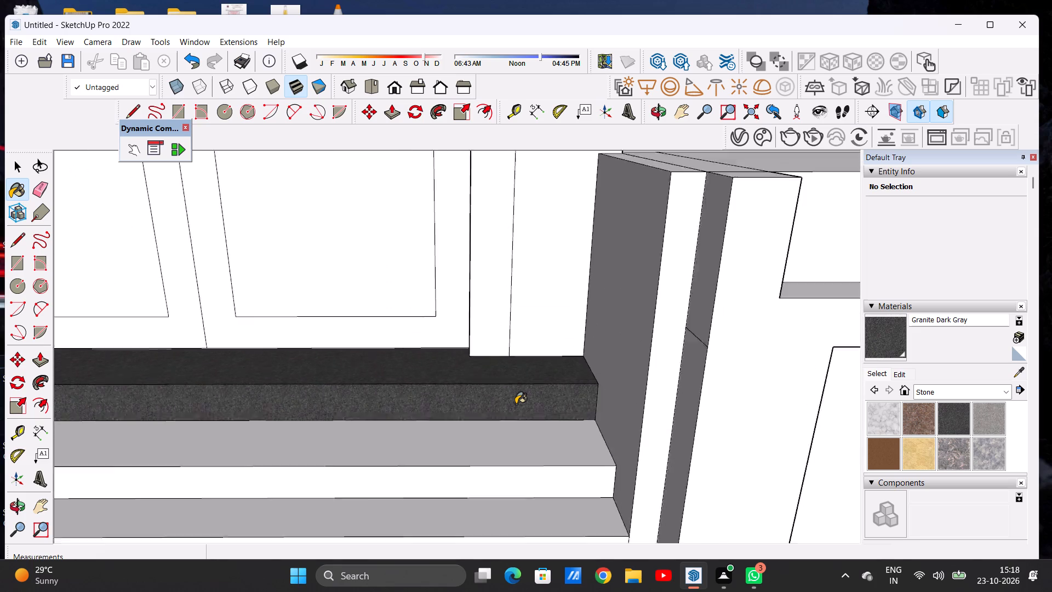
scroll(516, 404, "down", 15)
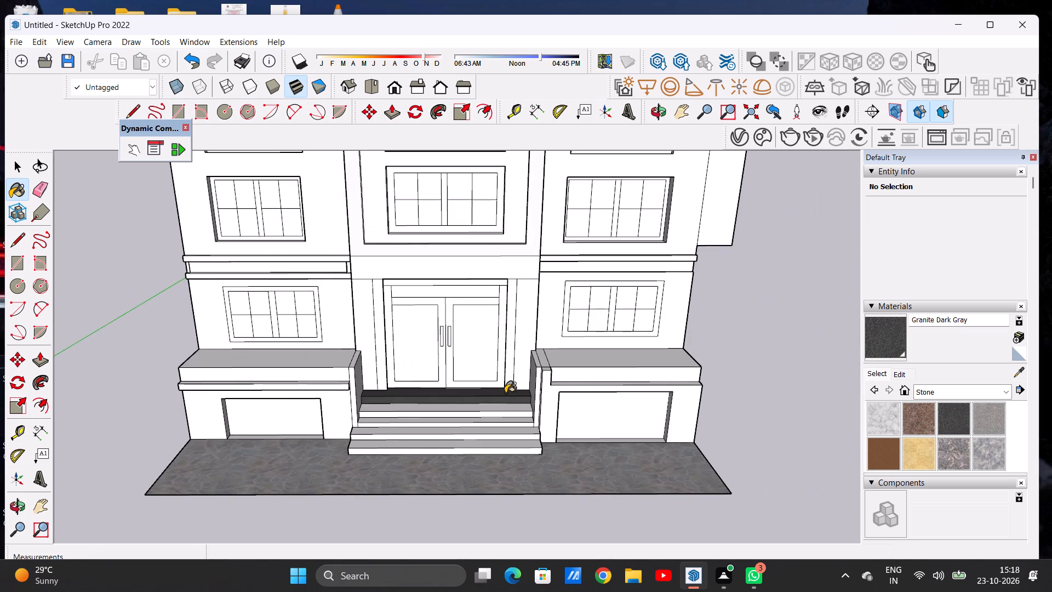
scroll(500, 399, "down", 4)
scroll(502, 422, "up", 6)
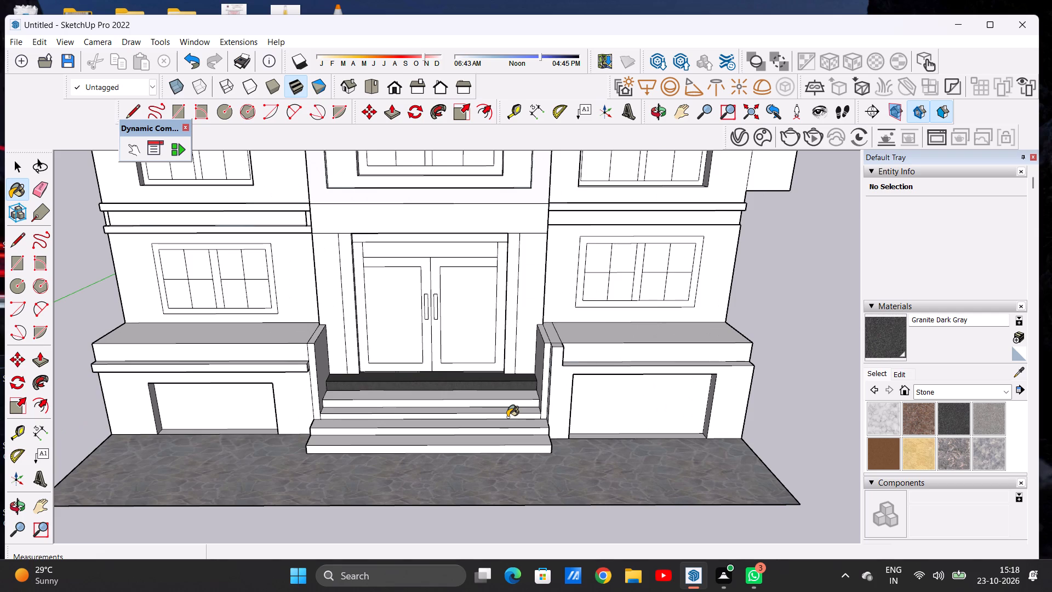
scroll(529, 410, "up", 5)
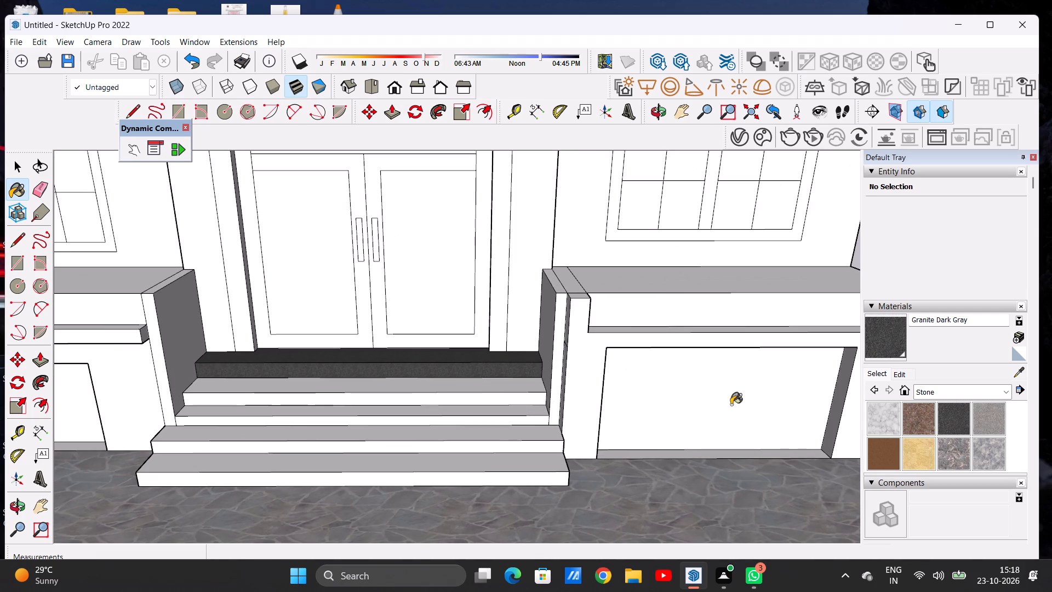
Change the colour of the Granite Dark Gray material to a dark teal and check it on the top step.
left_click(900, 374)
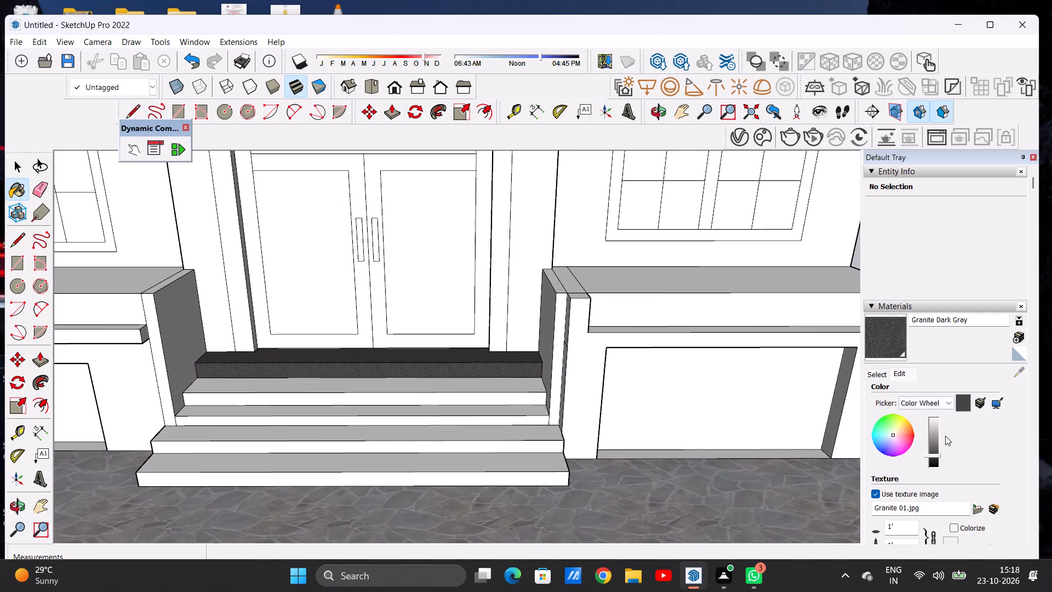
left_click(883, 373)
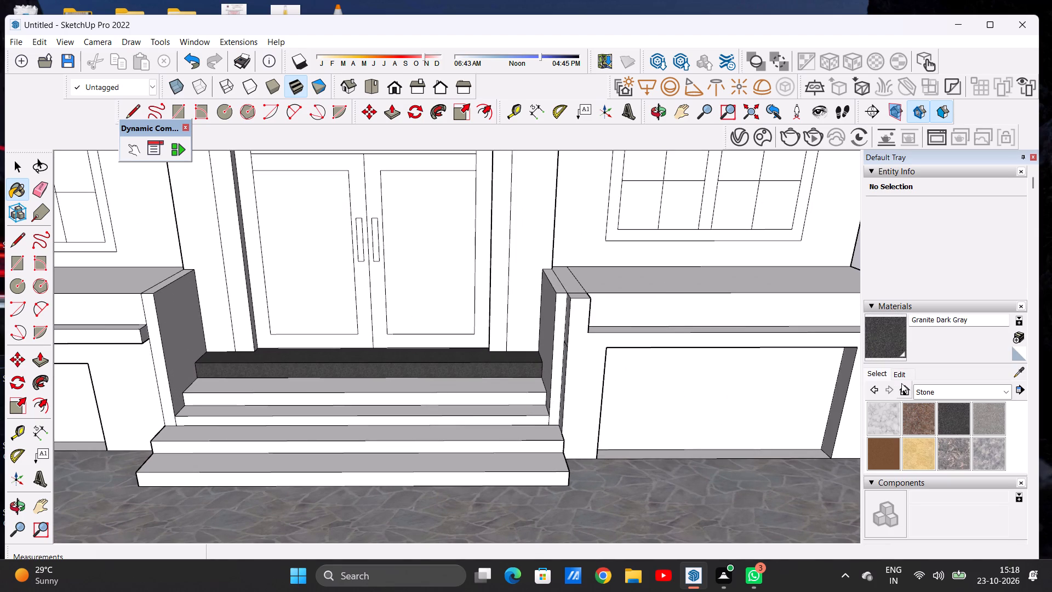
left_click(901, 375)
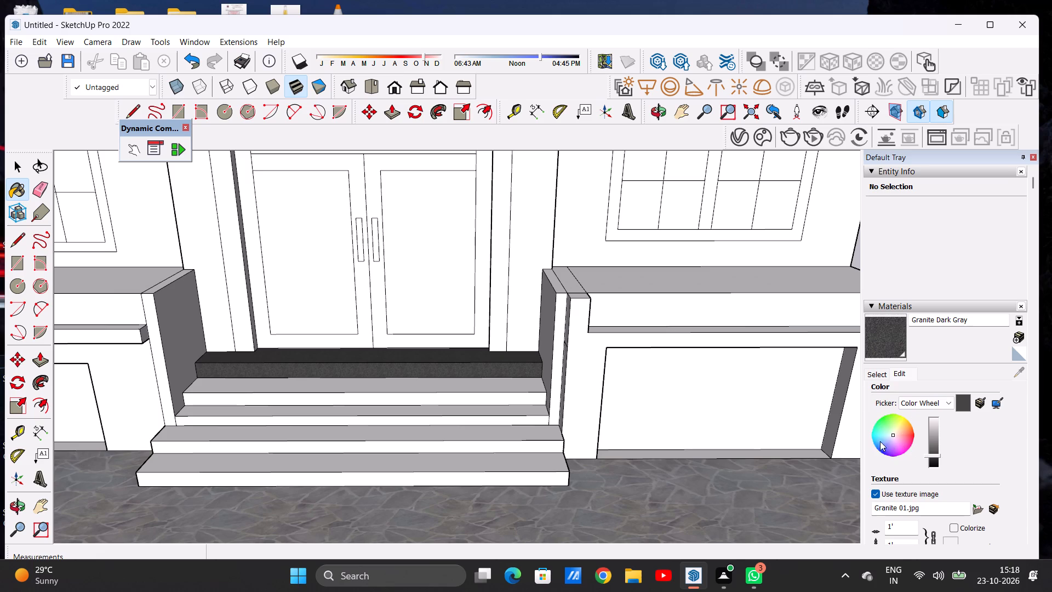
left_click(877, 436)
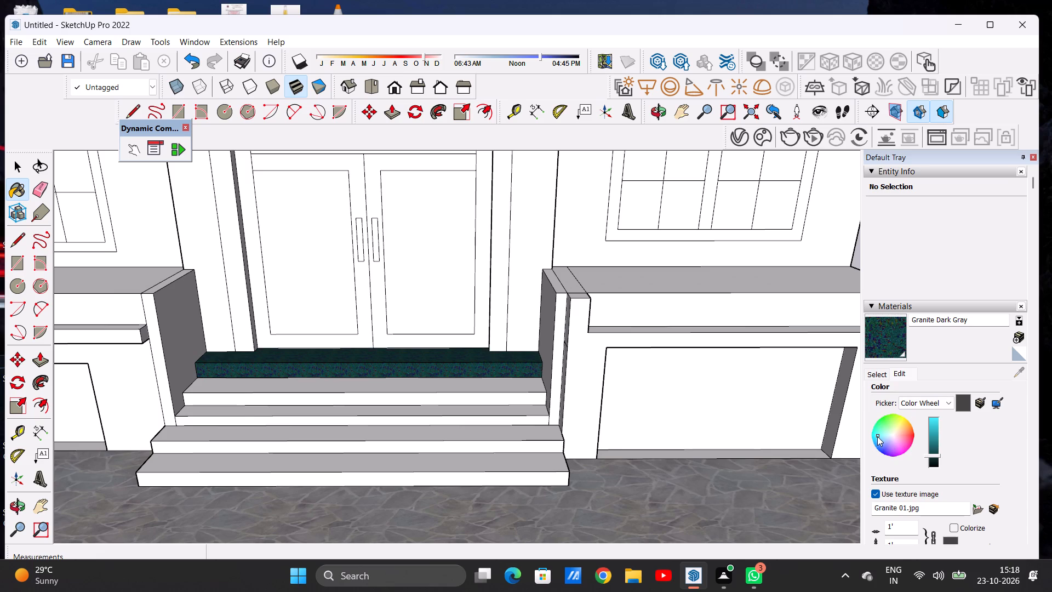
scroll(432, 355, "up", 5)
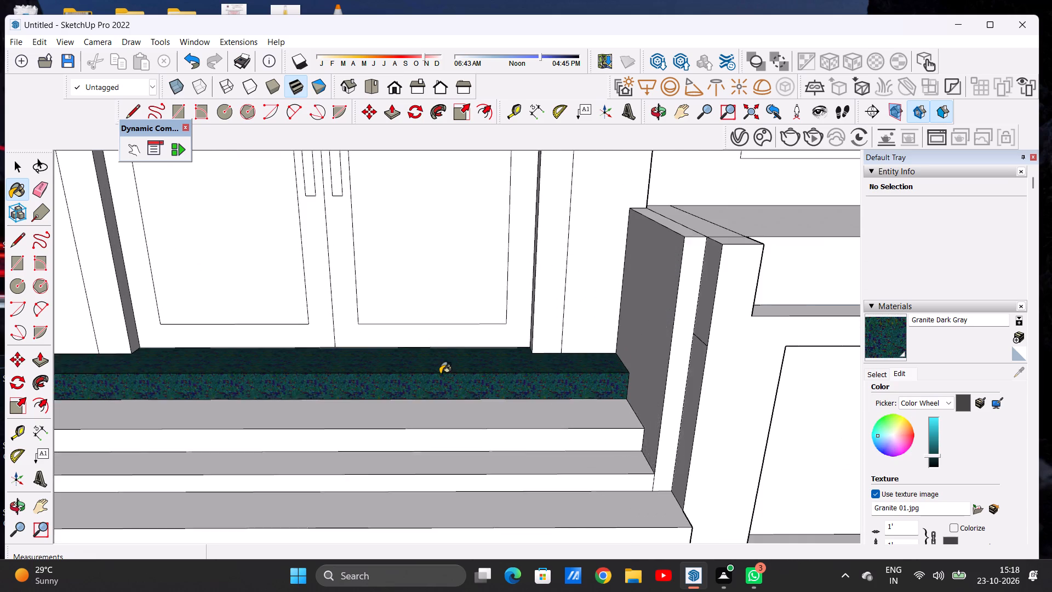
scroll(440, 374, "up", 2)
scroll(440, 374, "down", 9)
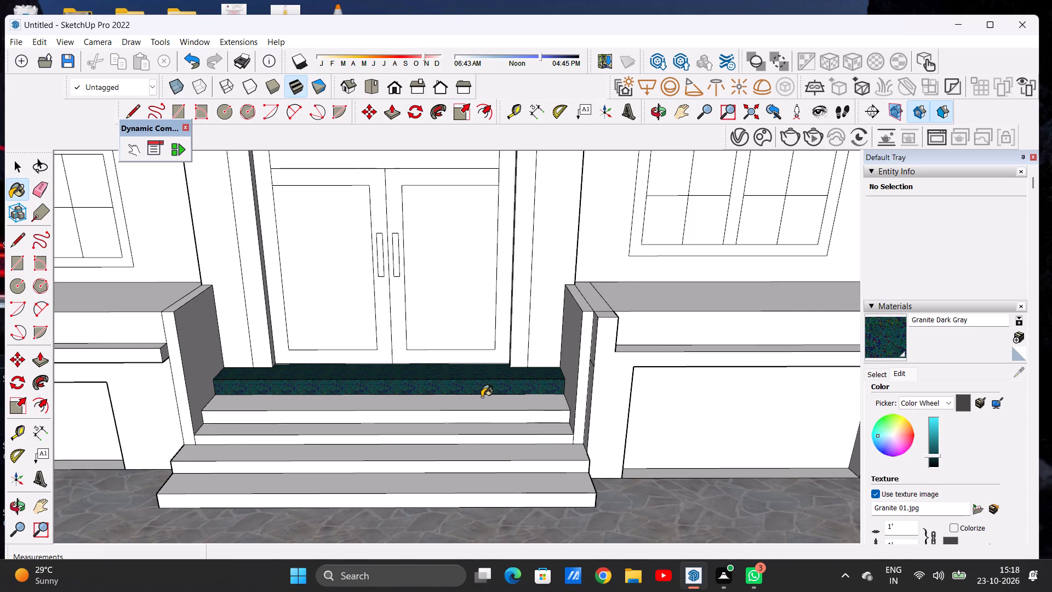
Paint the riser and tread of the top entrance step with Asphalt New from the Asphalt and Concrete materials.
left_click(881, 374)
left_click(918, 396)
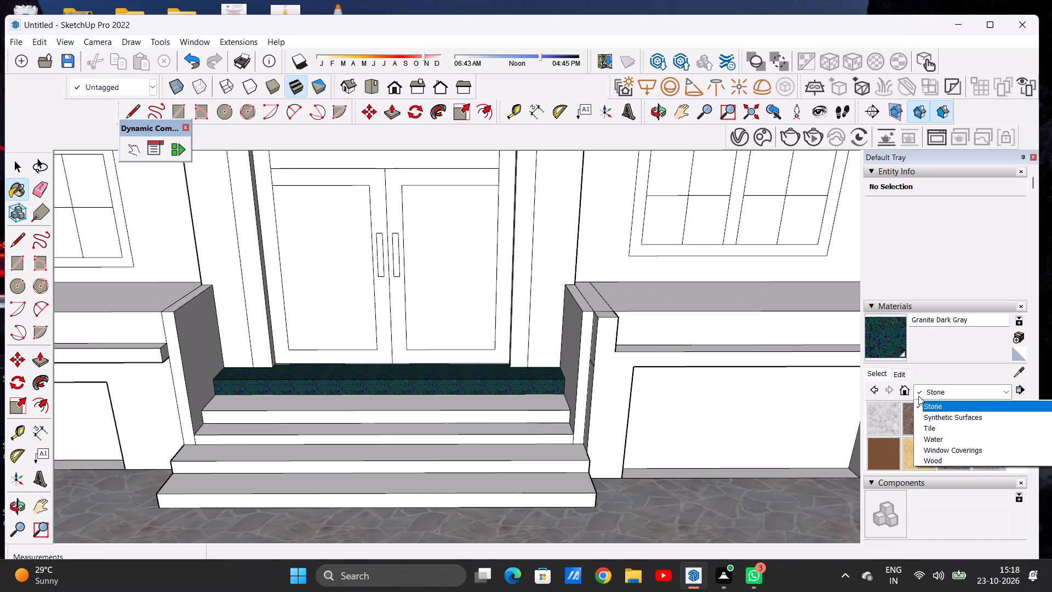
left_click(936, 406)
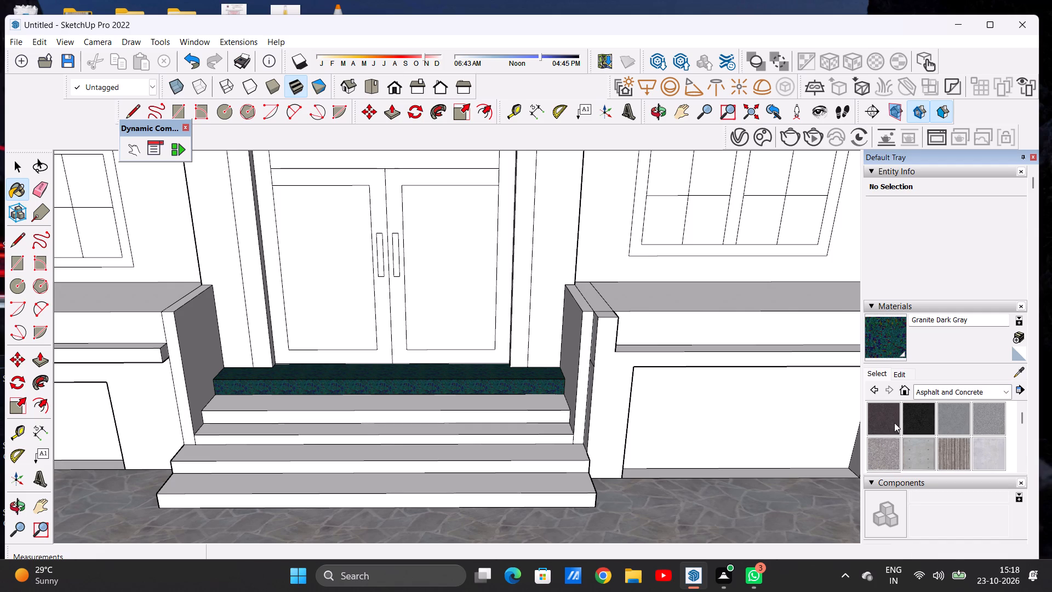
left_click(877, 415)
scroll(499, 375, "up", 5)
left_click(507, 395)
left_click(514, 380)
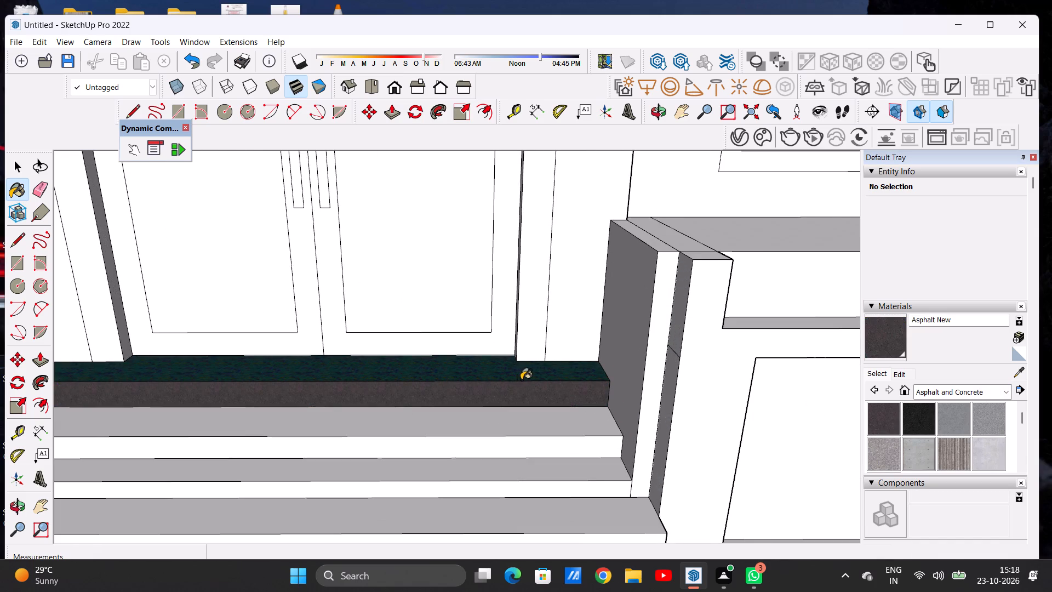
scroll(521, 383, "down", 4)
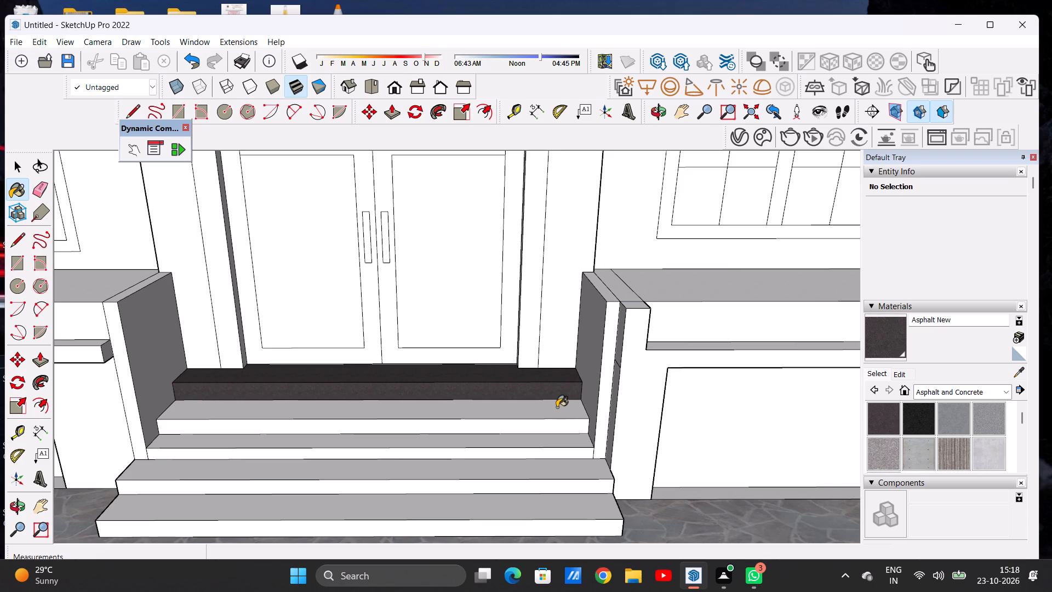
Paint the four remaining risers below the top entrance step with Asphalt New.
scroll(557, 407, "up", 6)
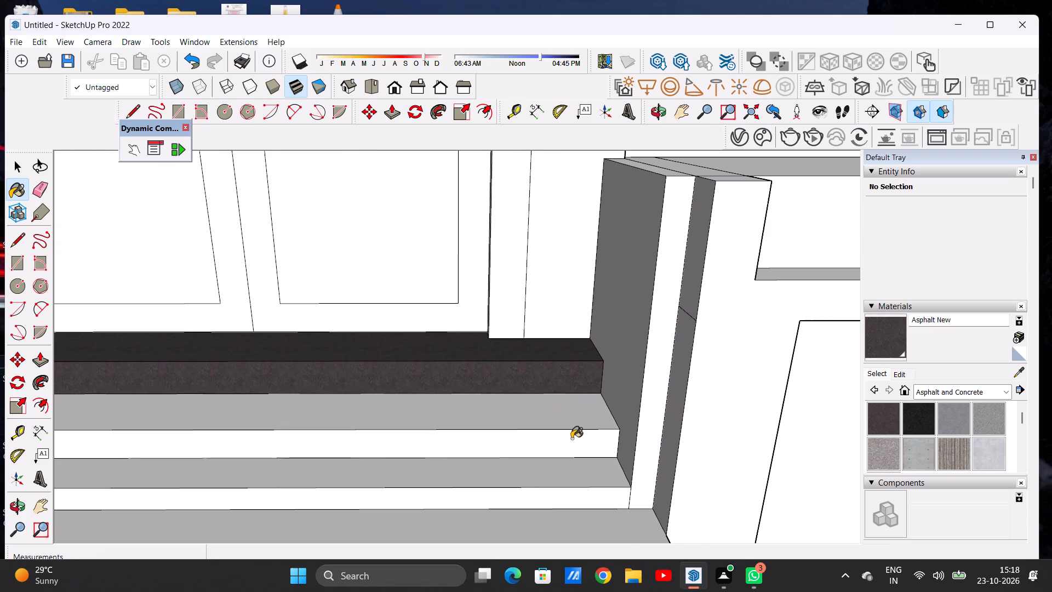
left_click(571, 440)
scroll(530, 406, "down", 6)
scroll(559, 458, "up", 4)
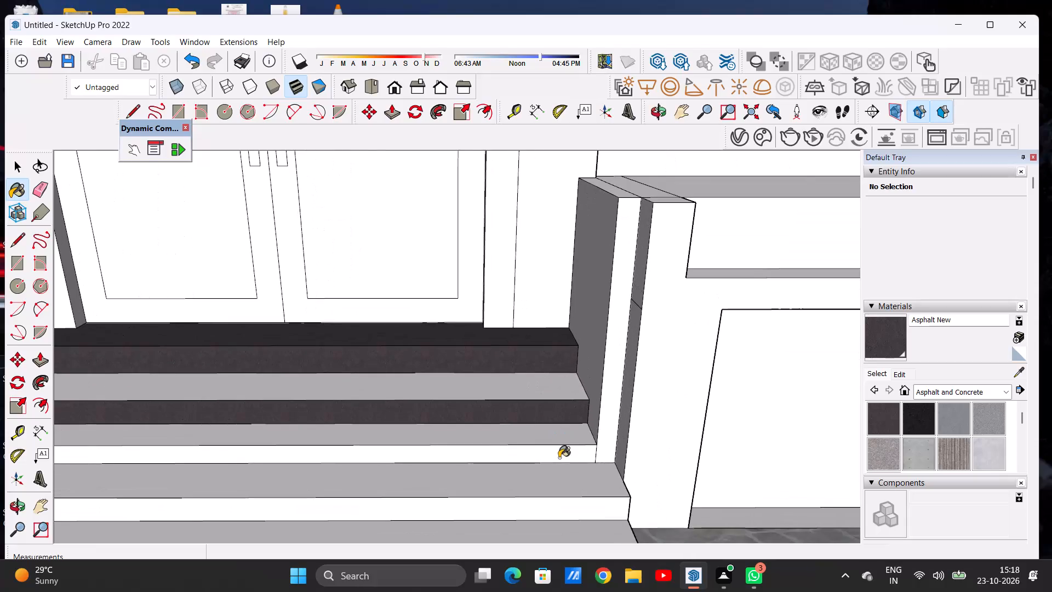
left_click(559, 458)
scroll(510, 421, "down", 7)
scroll(555, 465, "up", 8)
left_click(556, 463)
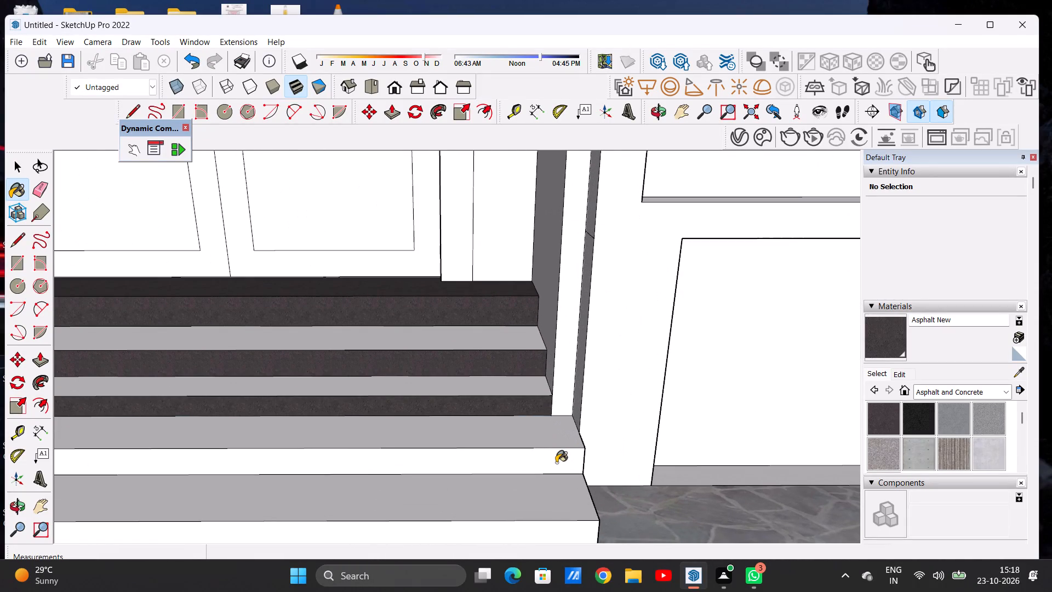
scroll(507, 391, "down", 8)
scroll(516, 454, "up", 4)
left_click(518, 457)
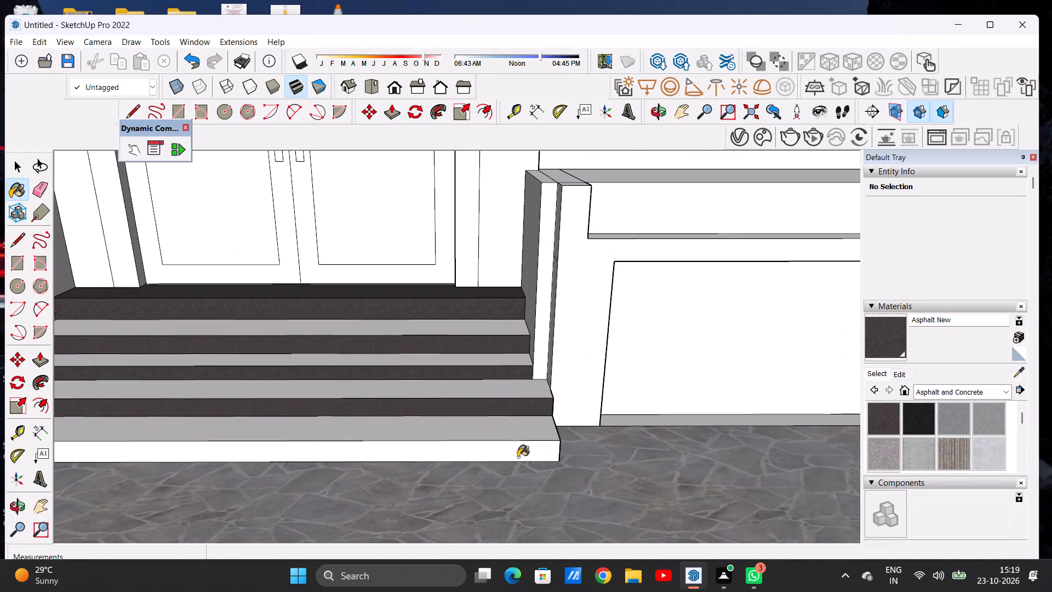
scroll(448, 407, "down", 5)
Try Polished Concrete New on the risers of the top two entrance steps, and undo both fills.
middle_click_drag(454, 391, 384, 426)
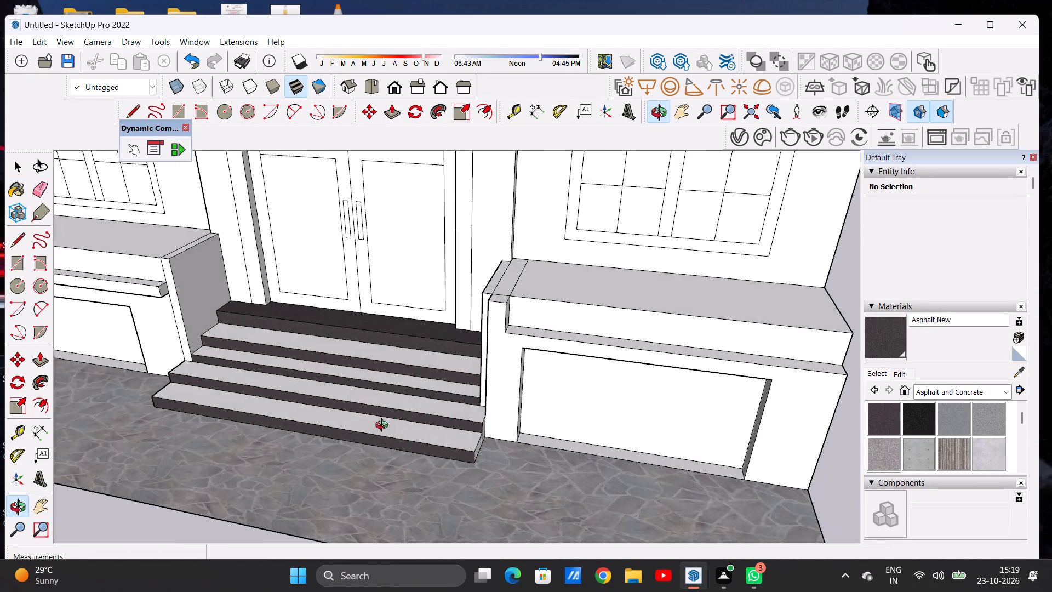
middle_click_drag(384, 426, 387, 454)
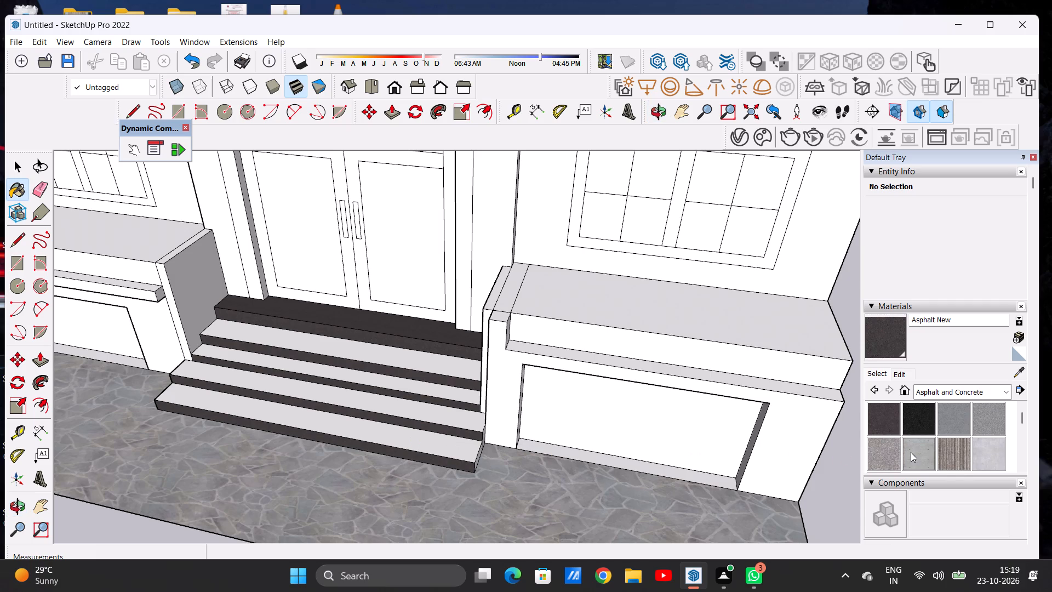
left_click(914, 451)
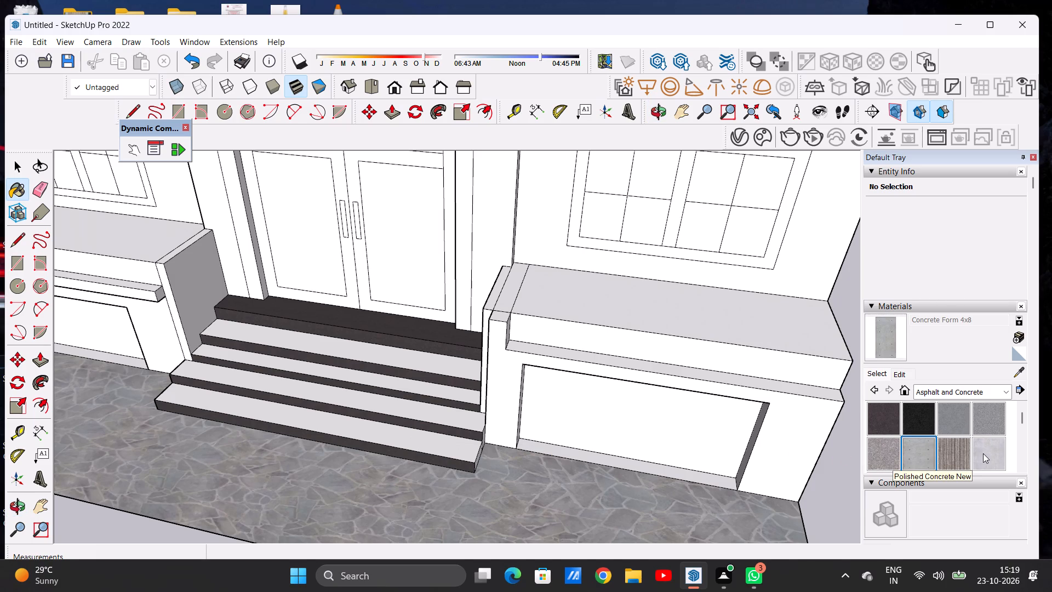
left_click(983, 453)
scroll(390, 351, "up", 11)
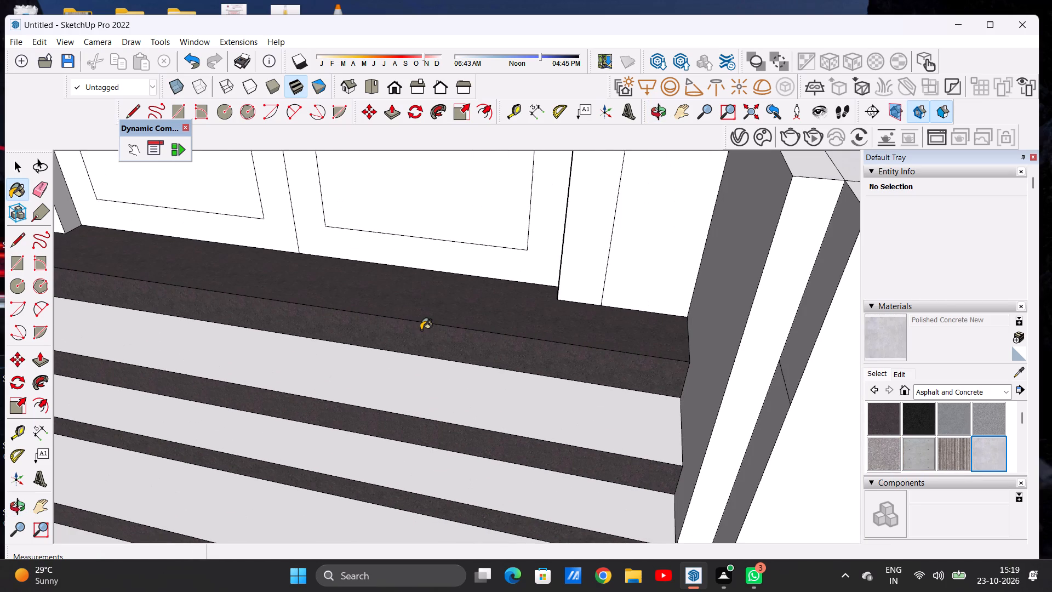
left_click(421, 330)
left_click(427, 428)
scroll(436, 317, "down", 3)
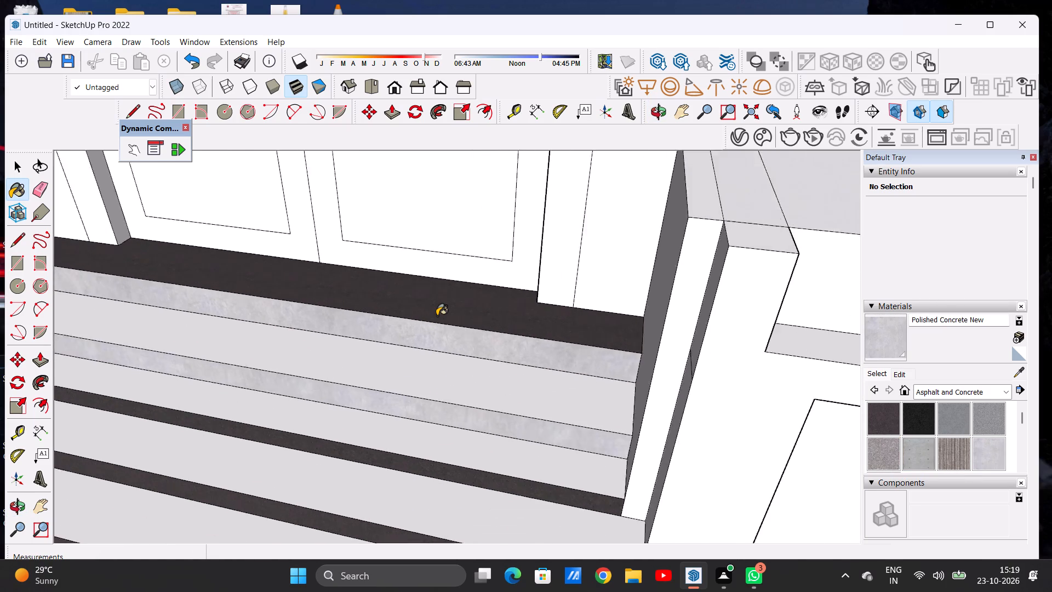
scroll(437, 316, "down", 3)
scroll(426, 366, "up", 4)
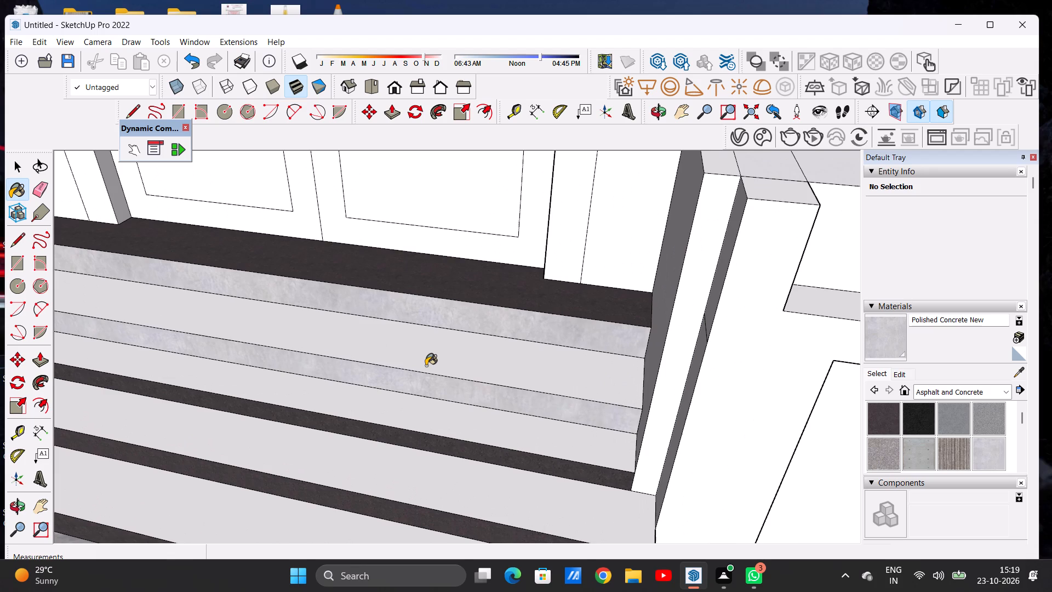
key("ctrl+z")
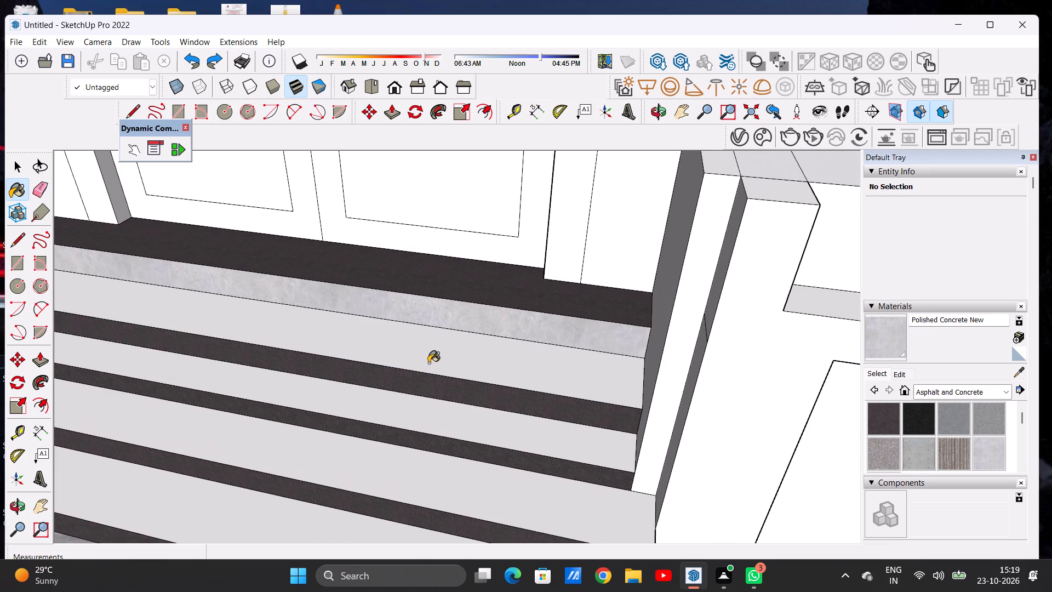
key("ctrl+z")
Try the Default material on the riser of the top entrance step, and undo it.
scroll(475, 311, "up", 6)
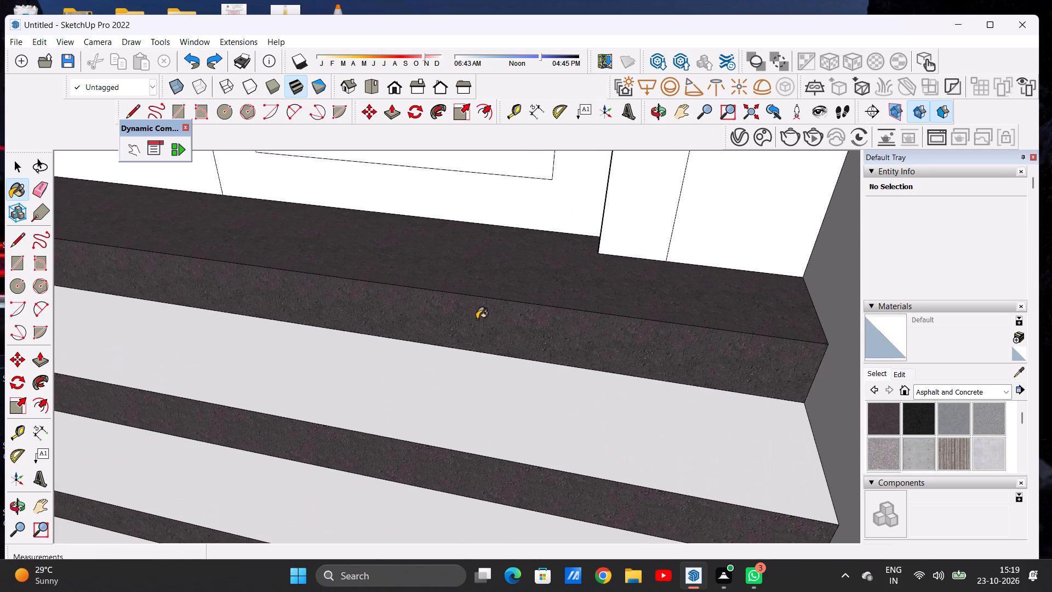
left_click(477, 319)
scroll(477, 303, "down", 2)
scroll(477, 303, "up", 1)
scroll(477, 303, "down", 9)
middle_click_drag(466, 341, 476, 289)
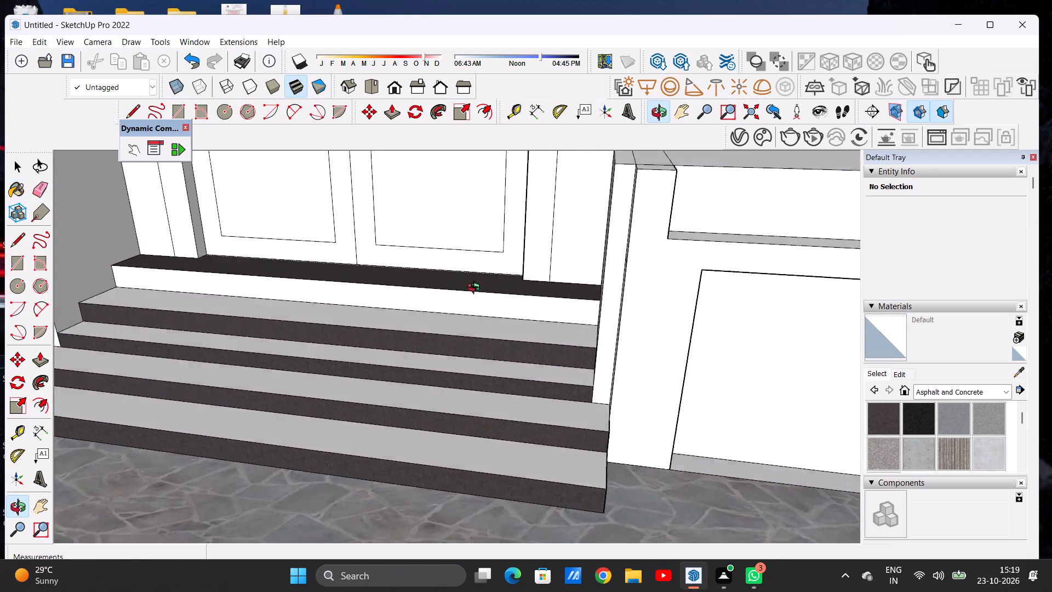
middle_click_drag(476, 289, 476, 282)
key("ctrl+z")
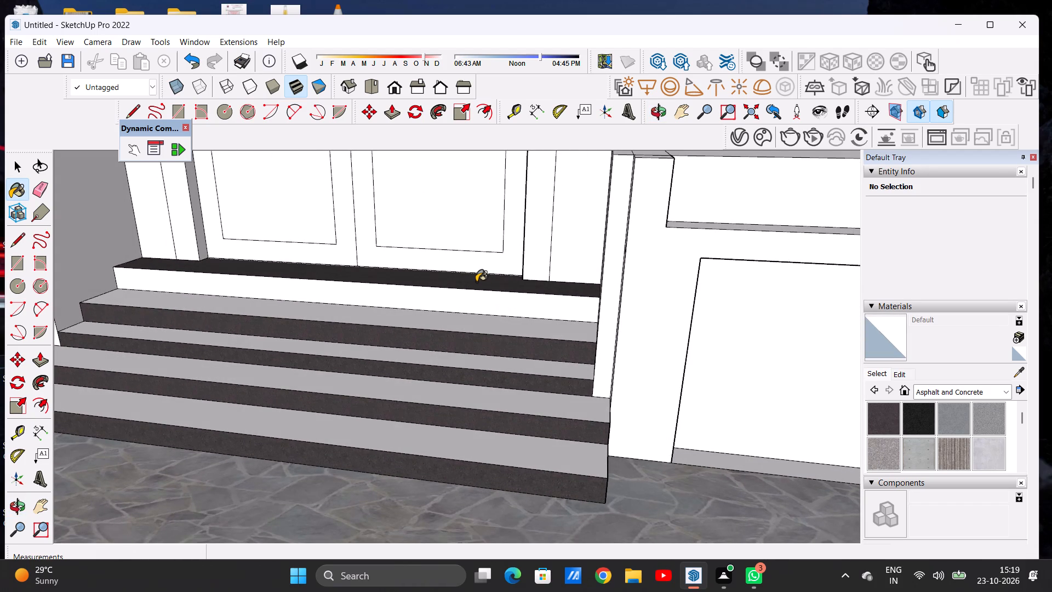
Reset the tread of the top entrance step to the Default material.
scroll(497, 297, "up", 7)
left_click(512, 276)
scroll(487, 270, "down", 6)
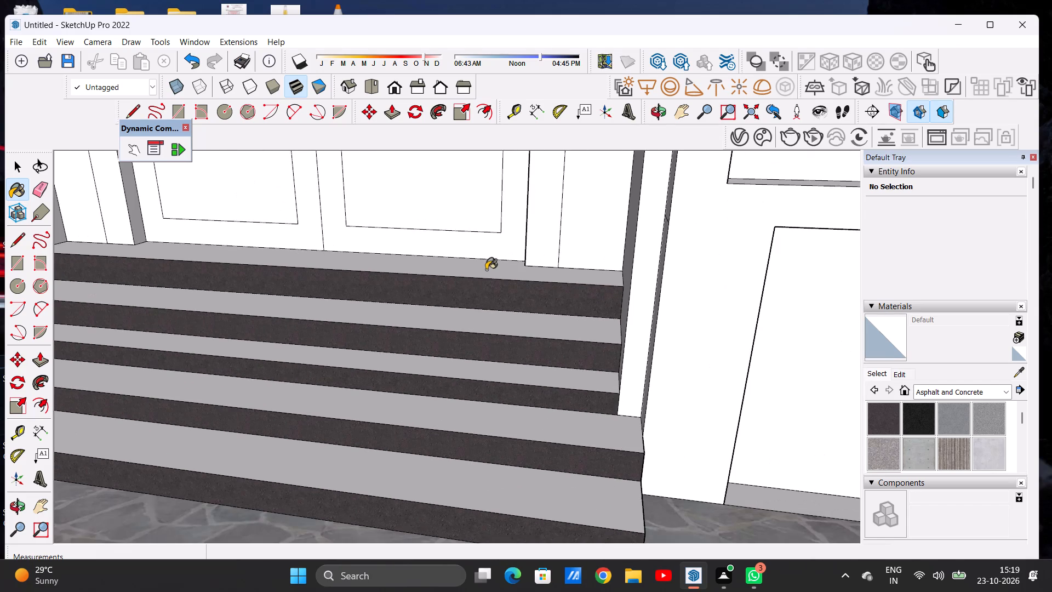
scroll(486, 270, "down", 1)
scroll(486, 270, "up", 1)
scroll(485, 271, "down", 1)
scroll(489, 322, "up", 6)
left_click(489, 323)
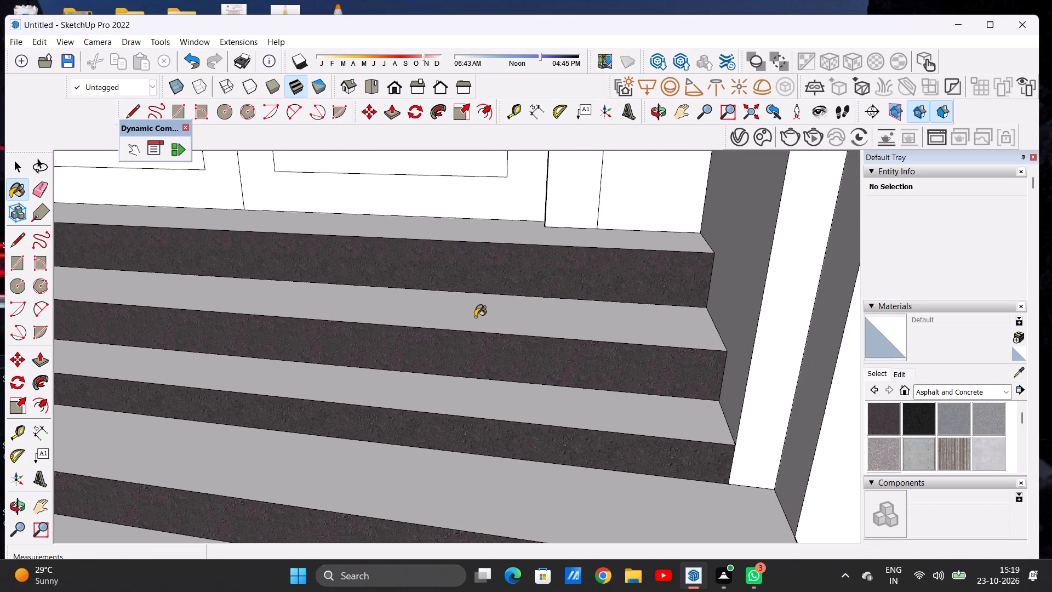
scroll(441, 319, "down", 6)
Paint all five treads of the entrance steps with Concrete Aggregate Smoke.
left_click(888, 451)
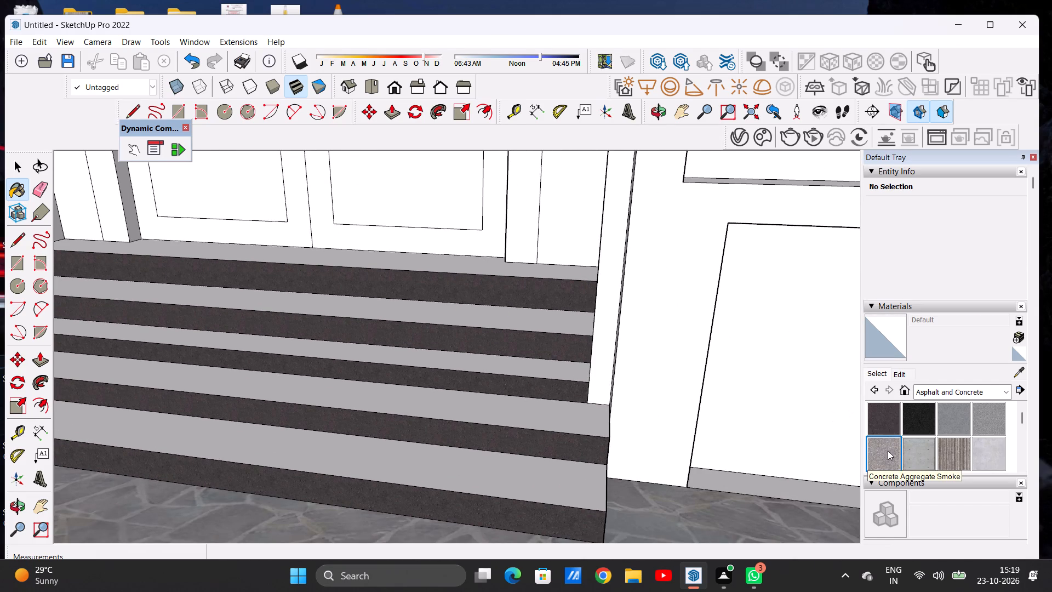
scroll(510, 280, "up", 6)
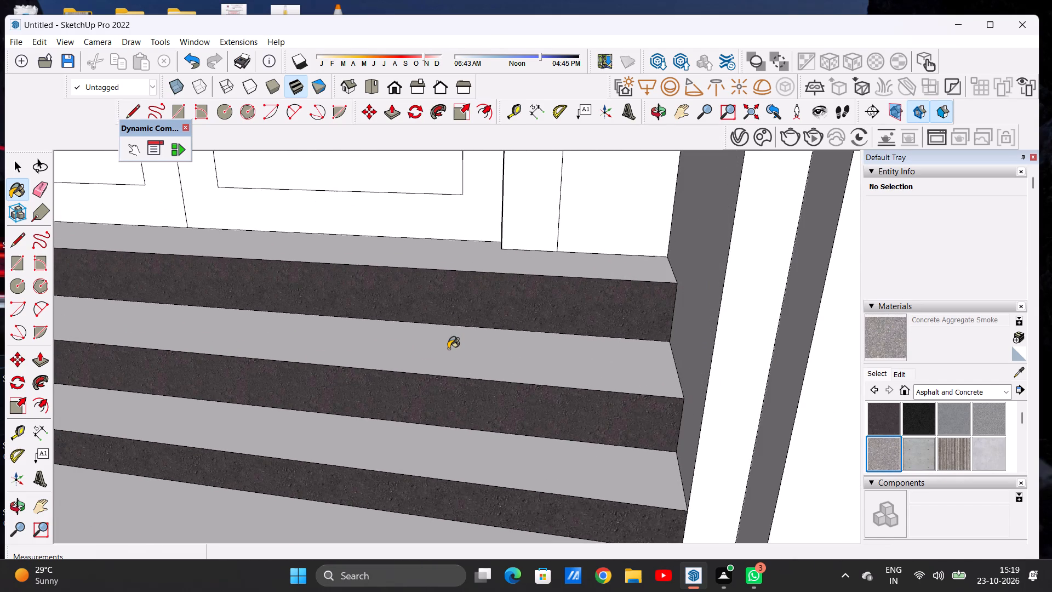
scroll(446, 355, "down", 11)
middle_click_drag(356, 331, 336, 469)
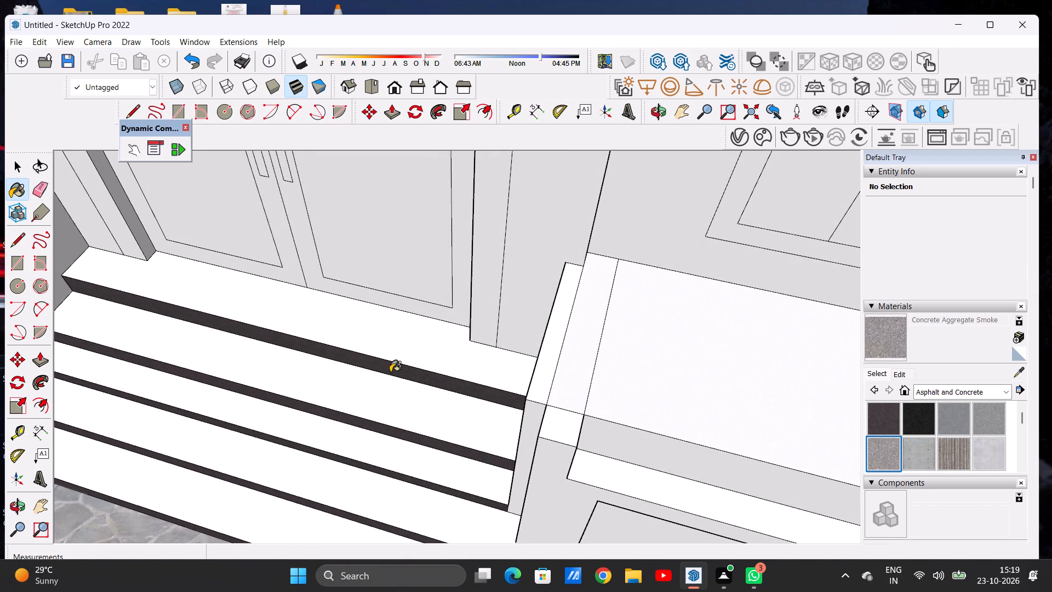
scroll(394, 357, "up", 6)
left_click(402, 343)
left_click(365, 438)
scroll(385, 315, "down", 9)
scroll(333, 408, "up", 8)
left_click(339, 389)
left_click(334, 435)
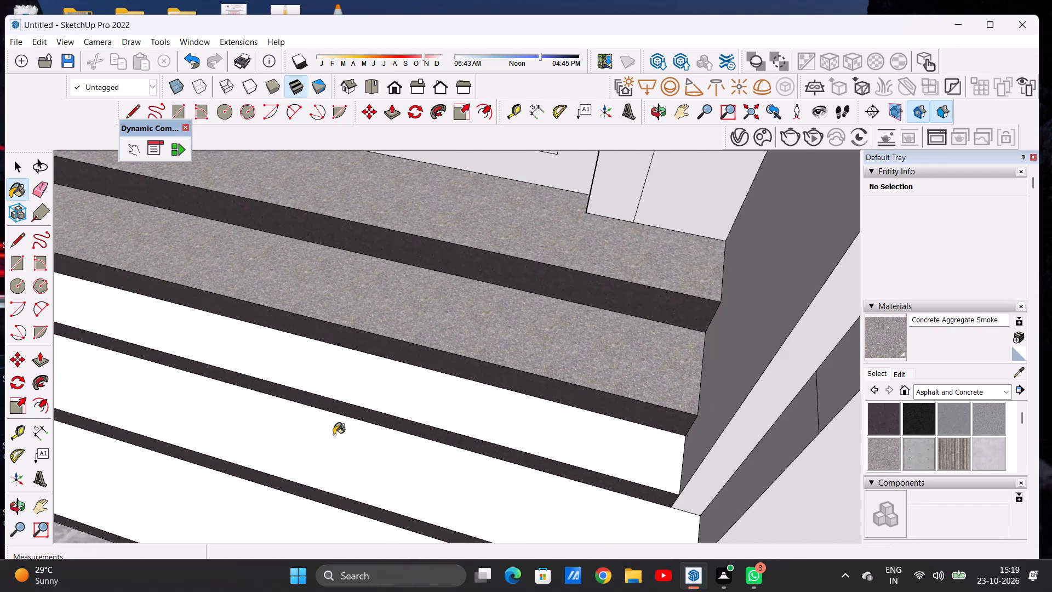
scroll(375, 270, "down", 8)
scroll(348, 366, "up", 6)
left_click(340, 394)
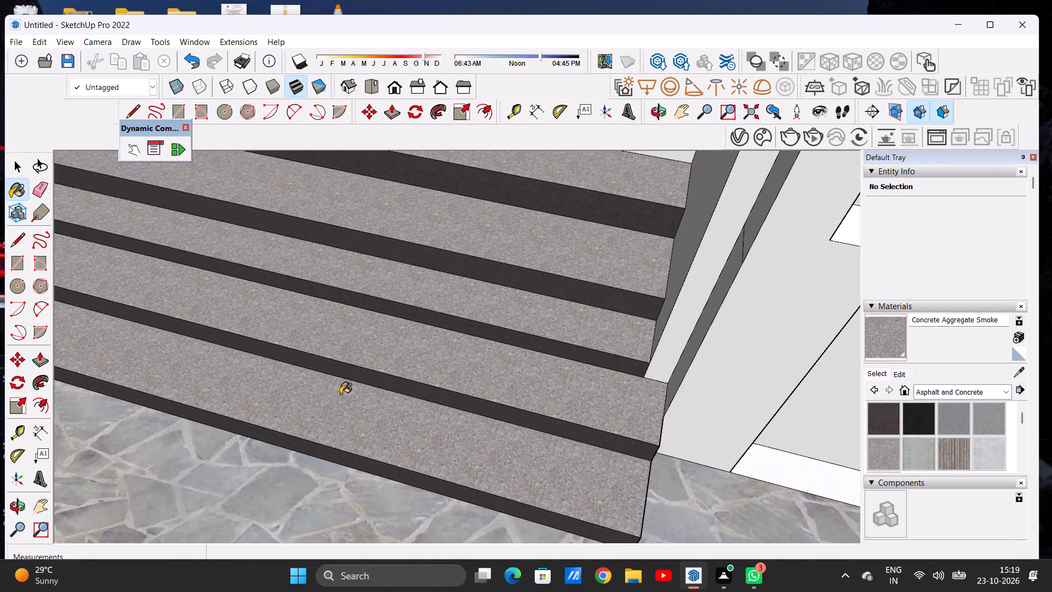
key("space")
Examine the painted entrance steps and flagstone paving against the whole facade, from close up and from a distance.
scroll(342, 332, "down", 13)
scroll(336, 339, "up", 1)
scroll(335, 339, "down", 2)
middle_click_drag(357, 362, 421, 236)
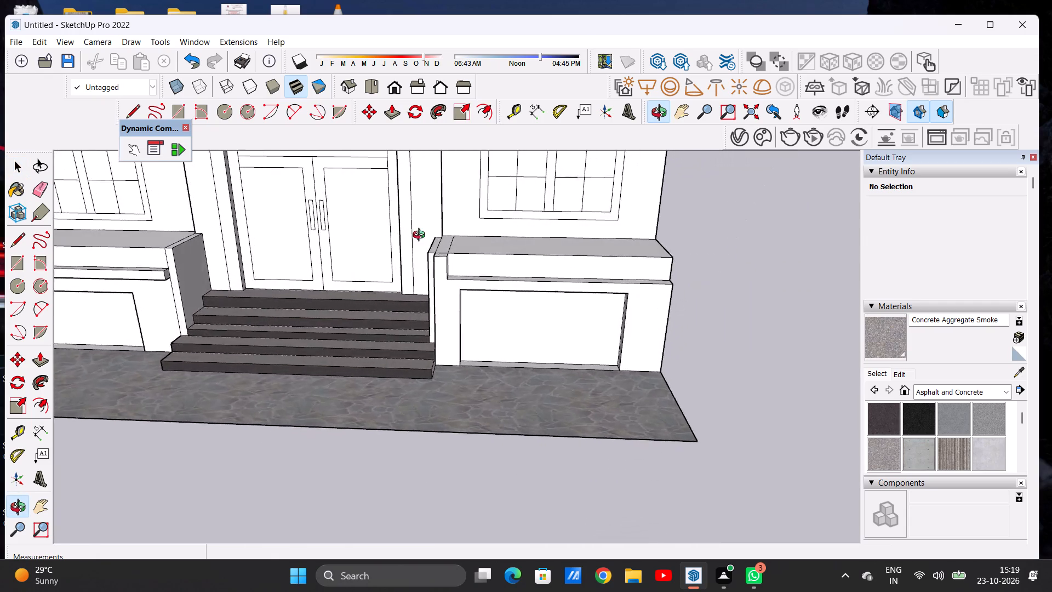
middle_click_drag(421, 236, 470, 240)
scroll(364, 332, "up", 7)
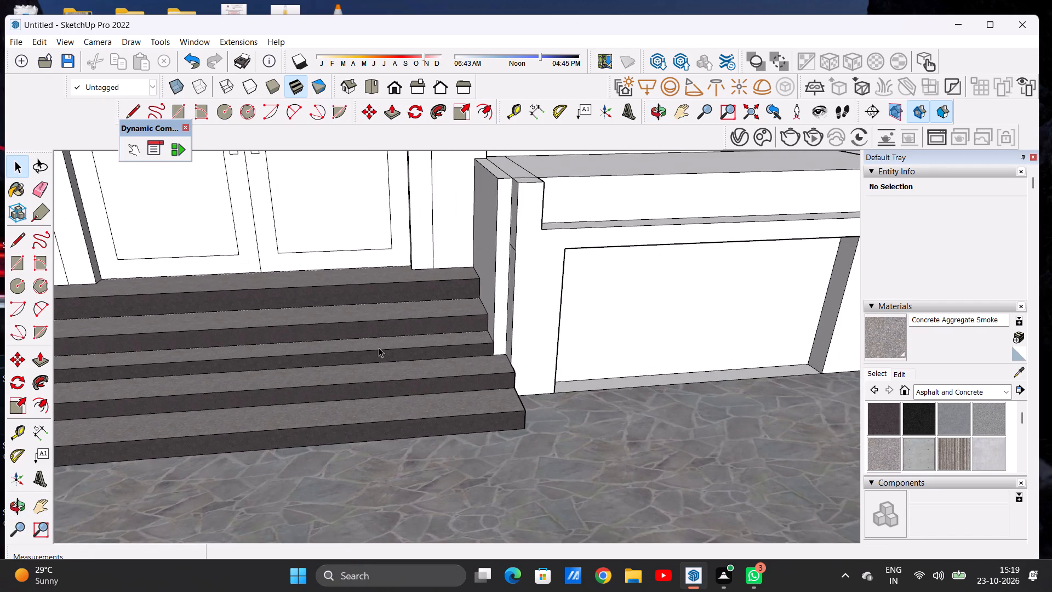
scroll(381, 353, "down", 10)
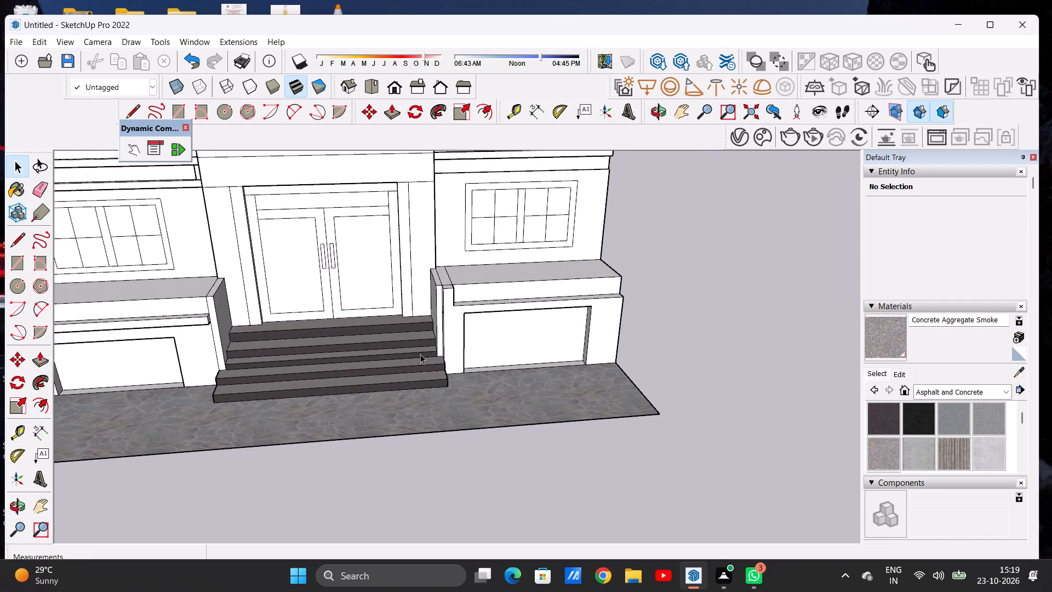
scroll(426, 365, "down", 5)
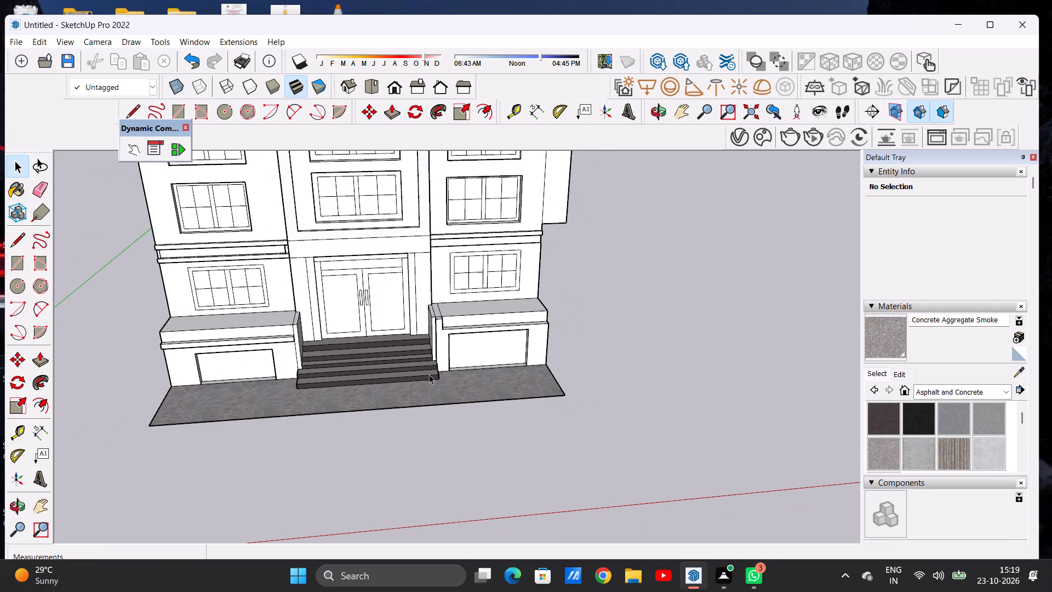
scroll(429, 374, "down", 4)
scroll(432, 379, "up", 1)
scroll(432, 379, "down", 1)
scroll(432, 379, "up", 2)
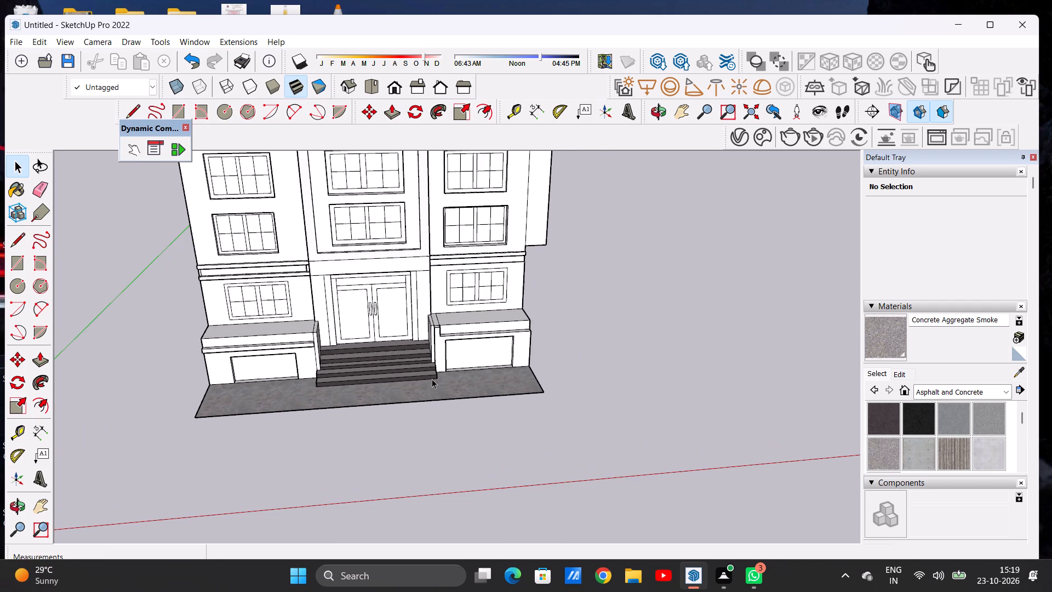
scroll(430, 384, "down", 1)
scroll(429, 385, "up", 1)
scroll(429, 385, "down", 4)
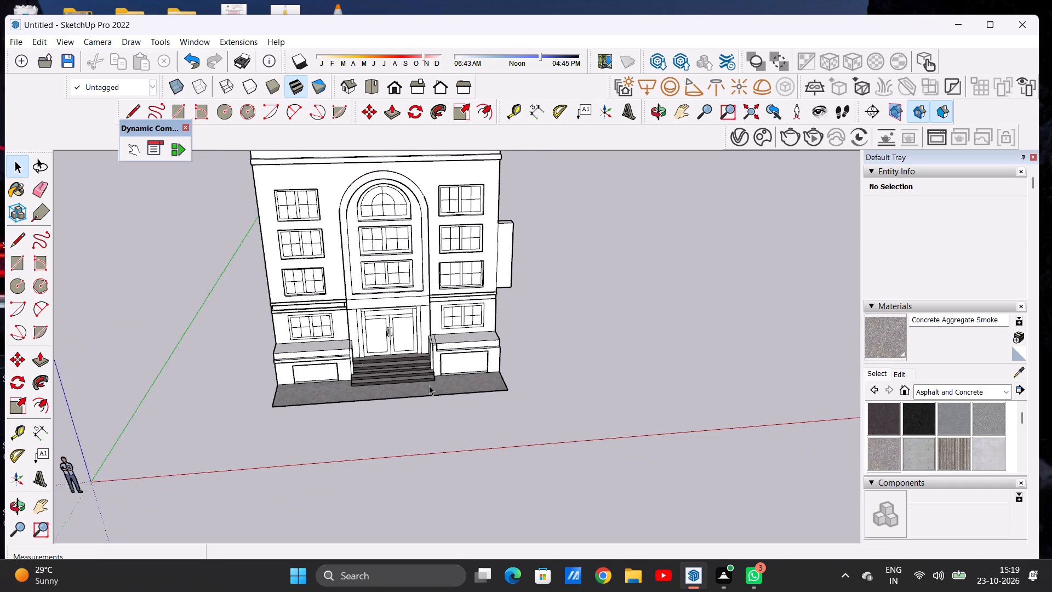
scroll(430, 380, "up", 2)
scroll(430, 380, "down", 1)
scroll(430, 380, "up", 3)
middle_click_drag(414, 366, 391, 362)
scroll(389, 361, "up", 5)
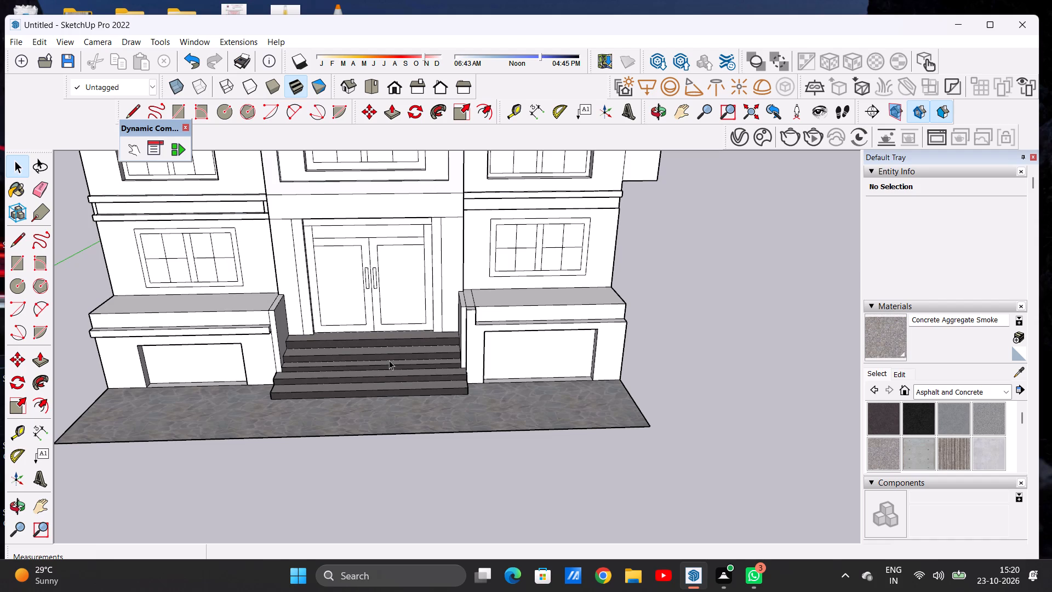
scroll(405, 400, "down", 6)
scroll(409, 308, "up", 3)
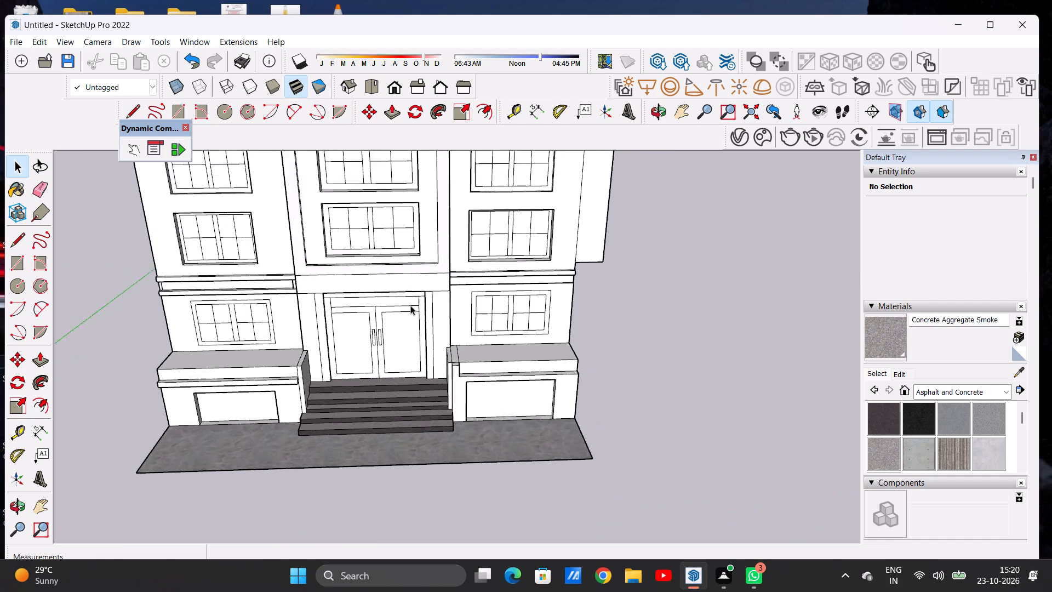
Paint the entrance door's outer frame and the frames of both door leaves with Wood Veneer 01 from the Wood materials.
scroll(410, 305, "up", 3)
middle_click_drag(416, 337, 415, 312)
middle_click(419, 301)
scroll(421, 316, "up", 6)
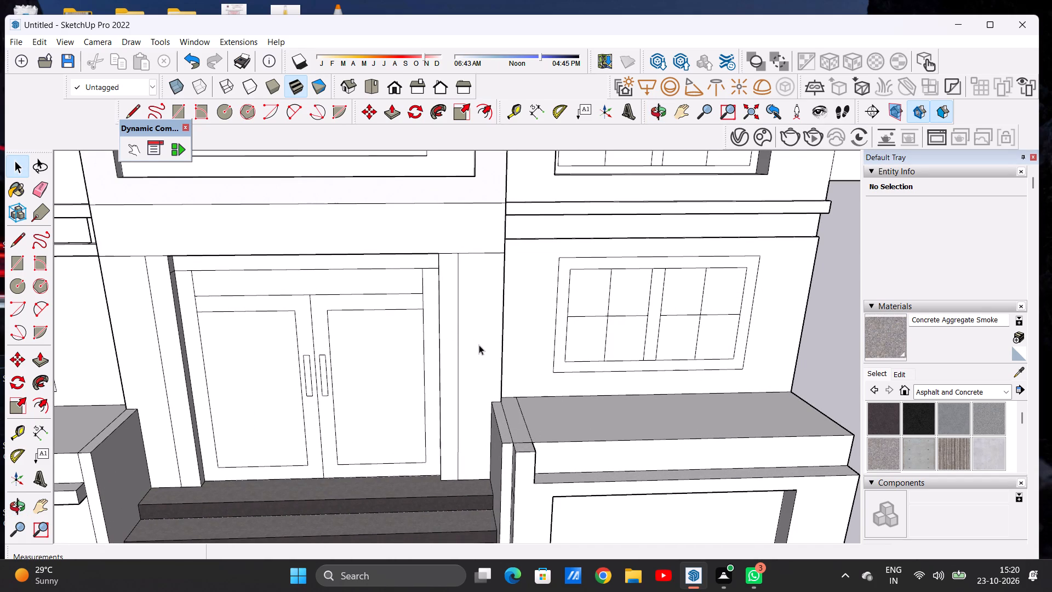
left_click(919, 390)
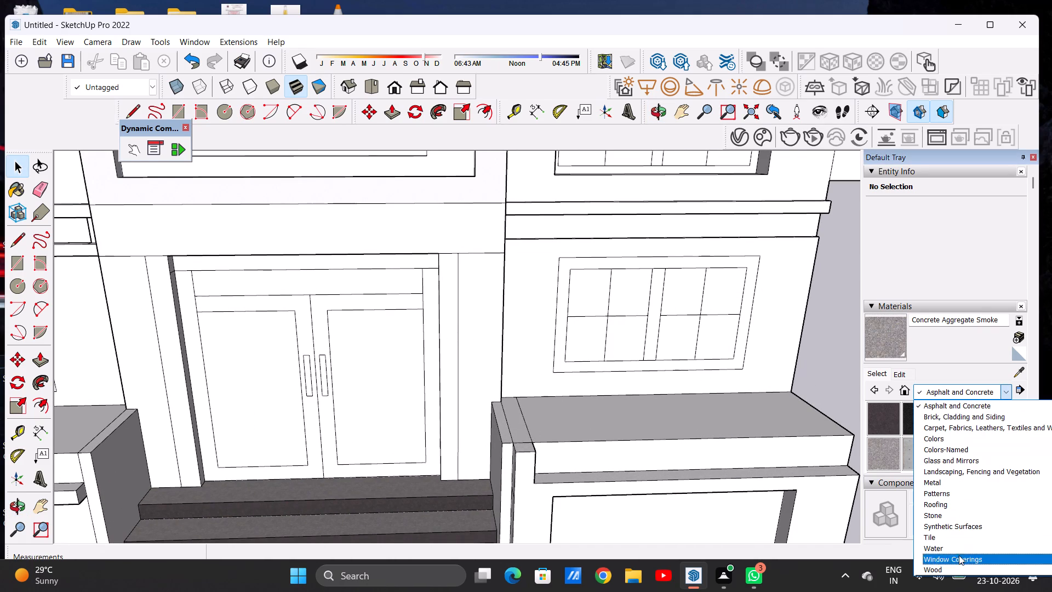
left_click(954, 570)
scroll(948, 445, "down", 1)
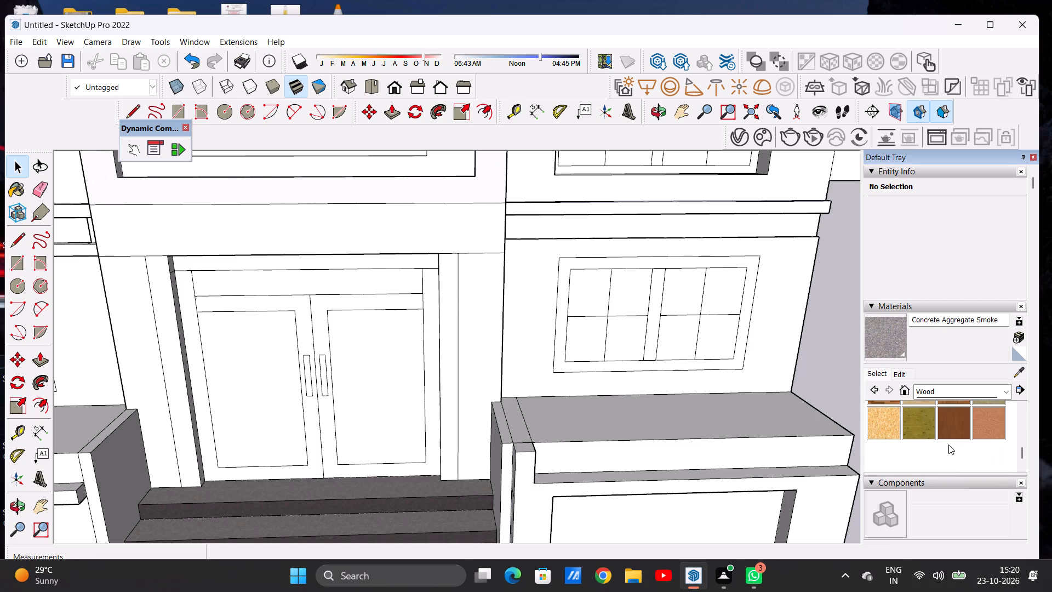
left_click(956, 424)
scroll(431, 304, "up", 6)
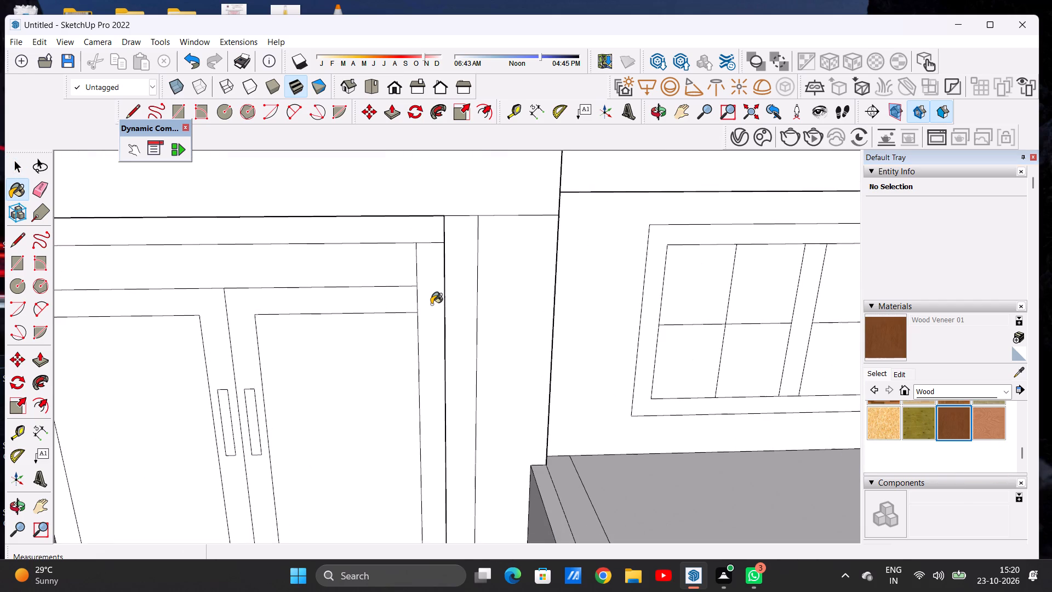
left_click(431, 304)
left_click(428, 230)
scroll(406, 305, "down", 4)
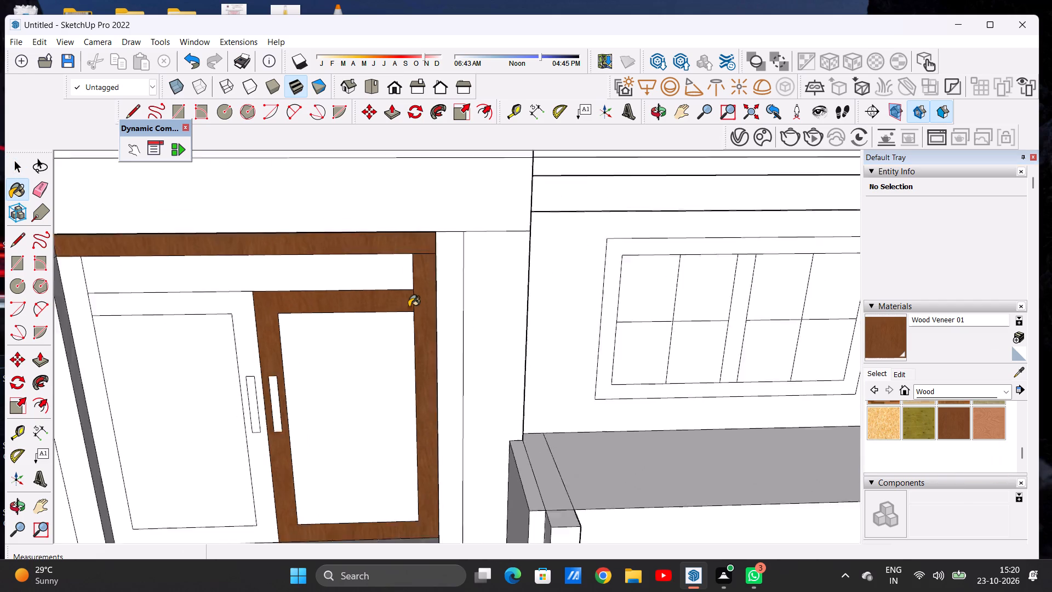
scroll(409, 307, "down", 3)
scroll(280, 314, "up", 7)
left_click(299, 298)
scroll(301, 308, "down", 8)
scroll(390, 334, "down", 4)
middle_click_drag(342, 409, 341, 385)
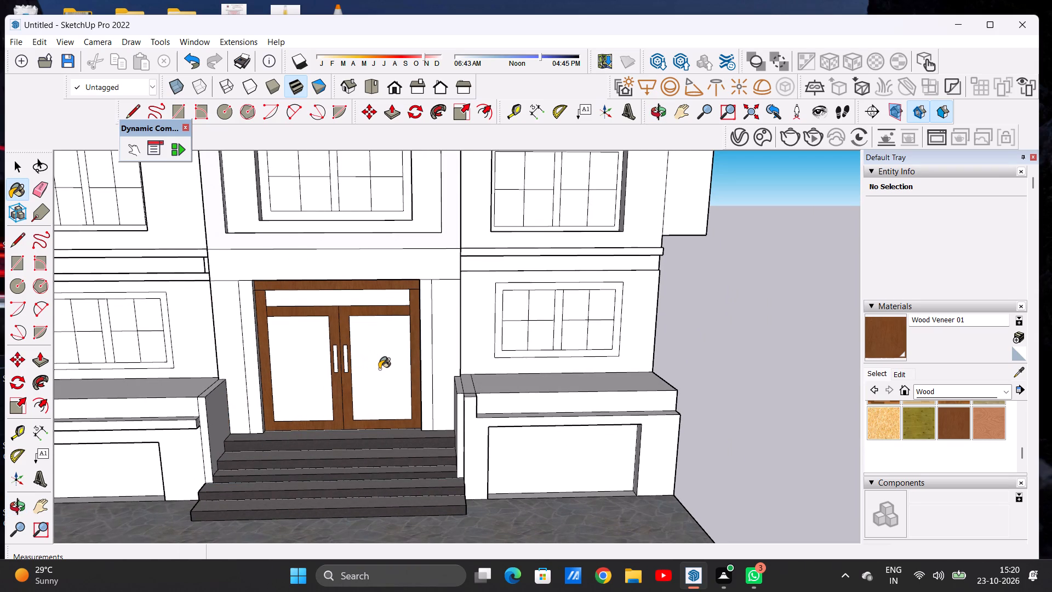
Darken the colour of the Wood Veneer 01 material on the entrance door frames to a deep brown.
scroll(354, 394, "up", 5)
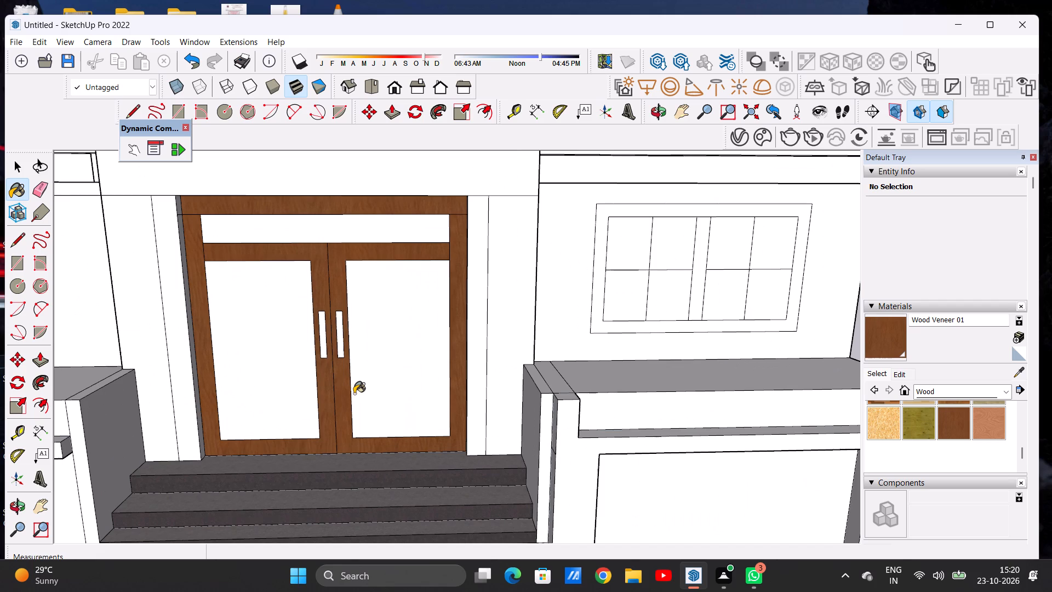
left_click(900, 372)
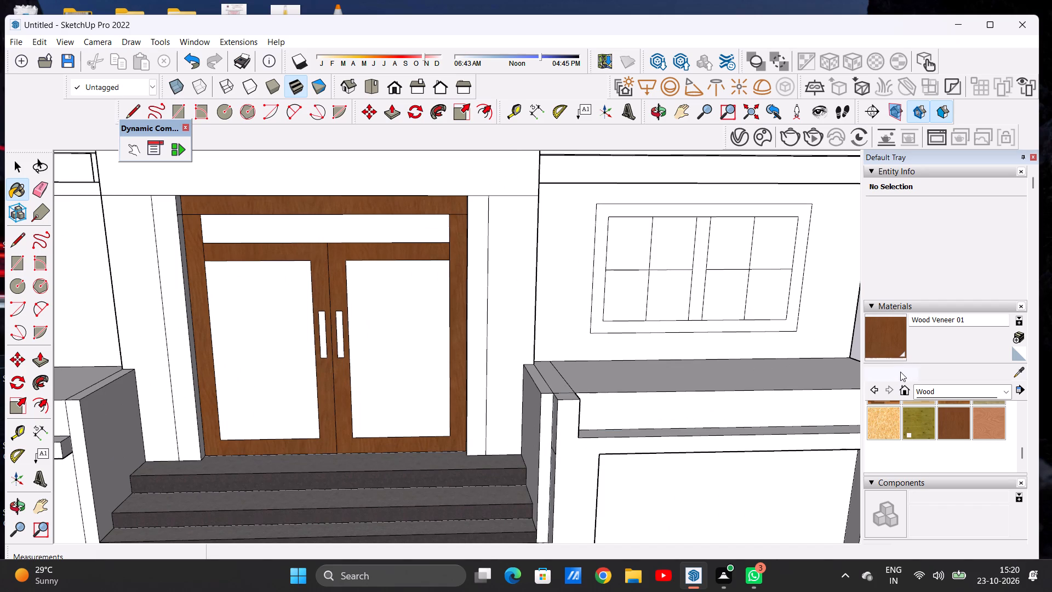
left_click(933, 452)
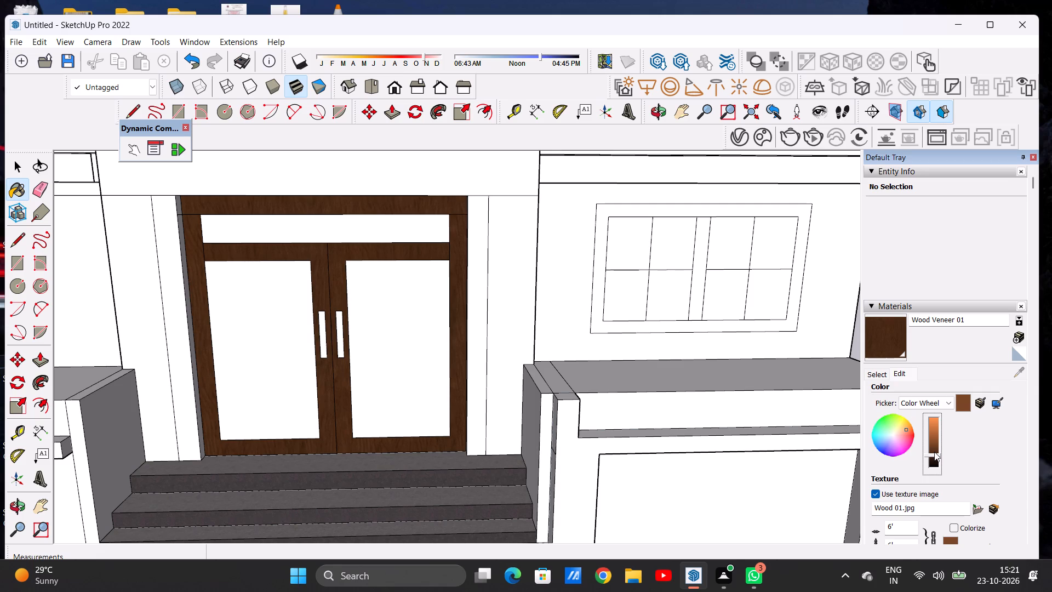
Examine the darkened entrance door frames against the steps, paving and whole facade, from close up and from a distance.
scroll(483, 387, "down", 5)
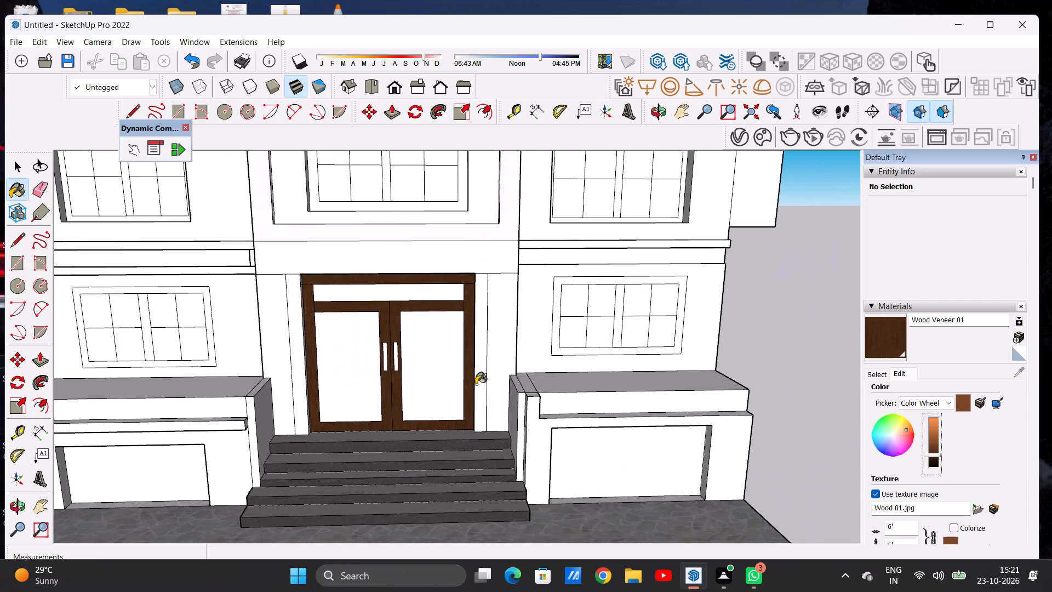
scroll(476, 384, "down", 2)
scroll(476, 384, "up", 1)
scroll(476, 384, "down", 11)
scroll(407, 367, "up", 6)
scroll(451, 358, "down", 1)
scroll(451, 358, "up", 1)
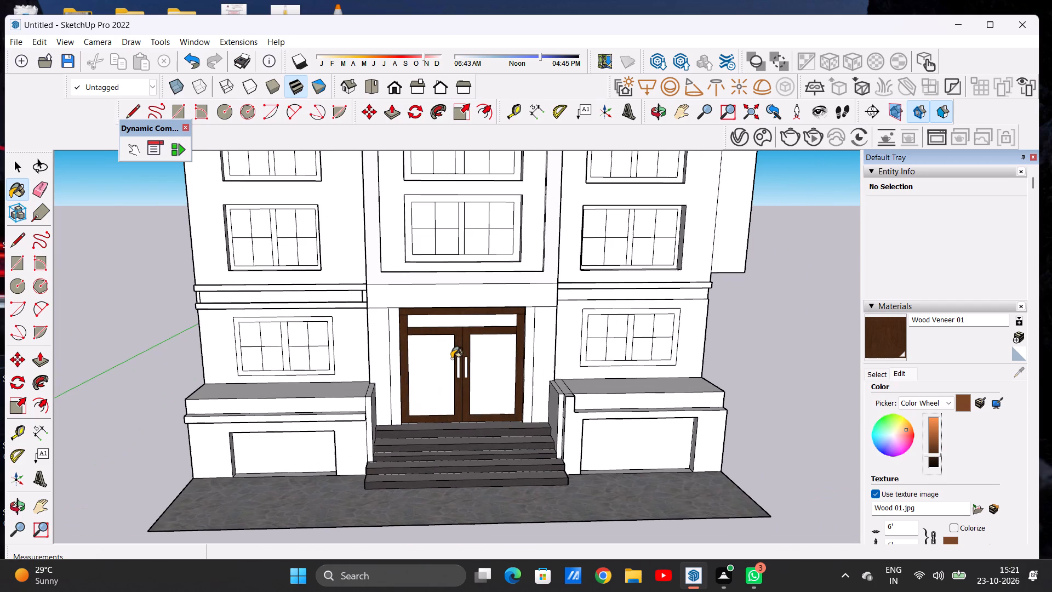
key("space")
scroll(446, 293, "down", 6)
left_click(677, 311)
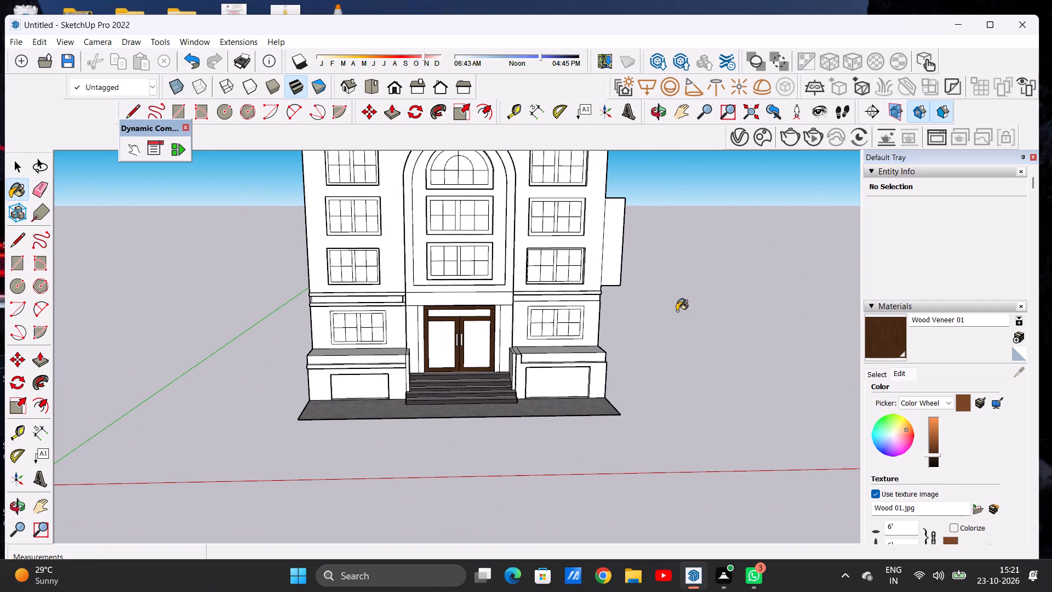
key("space")
scroll(635, 367, "down", 5)
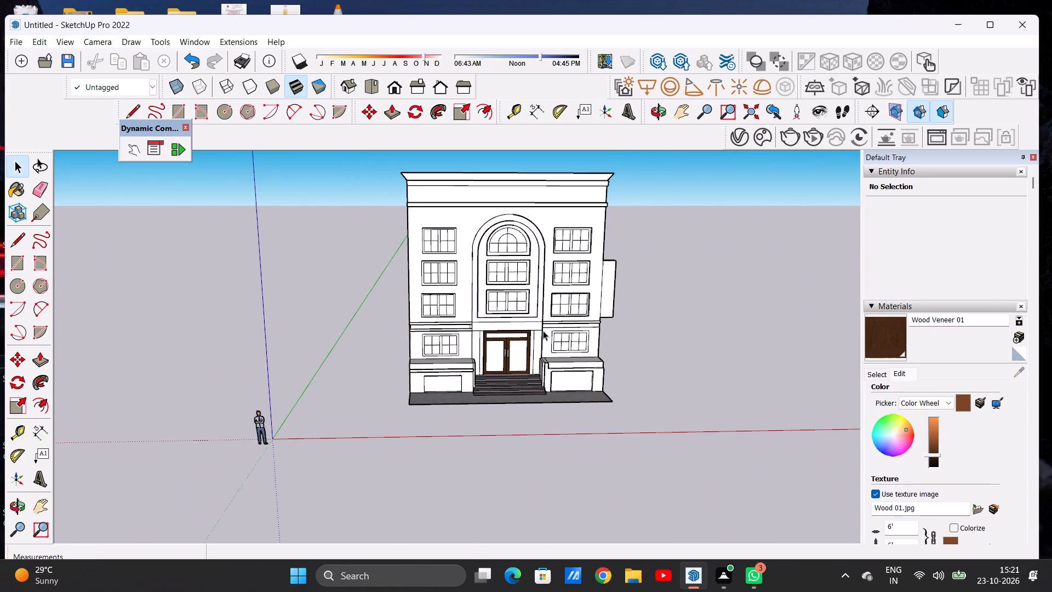
scroll(511, 334, "up", 7)
middle_click_drag(558, 320, 536, 317)
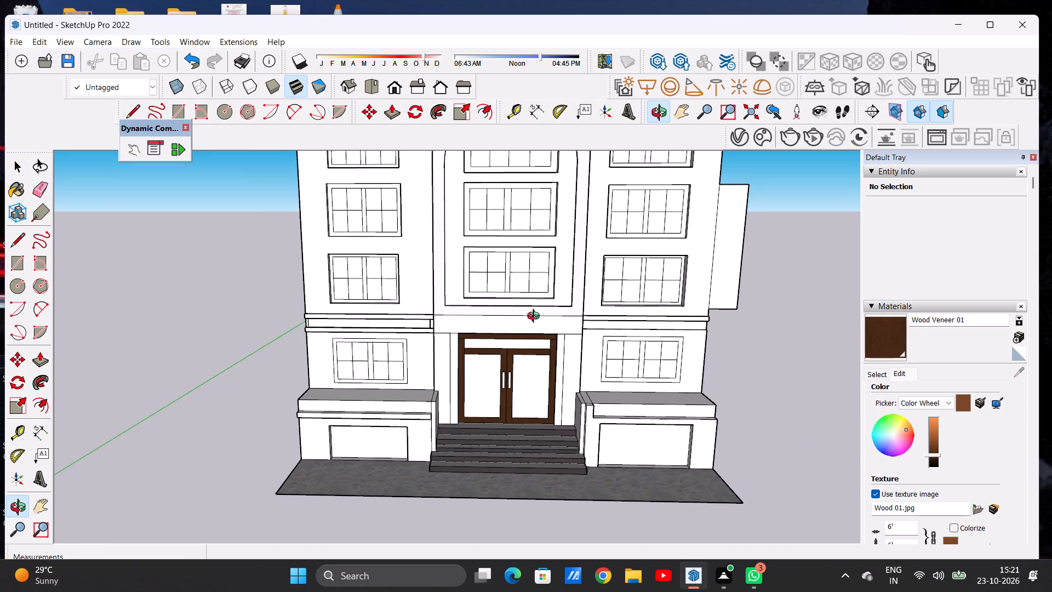
middle_click_drag(536, 317, 536, 316)
middle_click(536, 313)
middle_click(538, 310)
middle_click(538, 310)
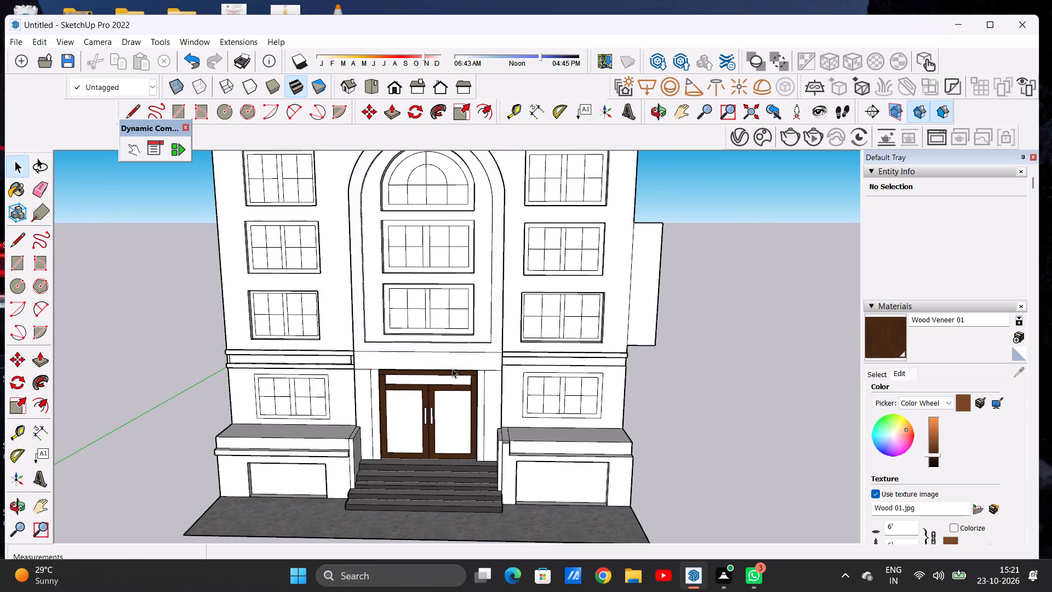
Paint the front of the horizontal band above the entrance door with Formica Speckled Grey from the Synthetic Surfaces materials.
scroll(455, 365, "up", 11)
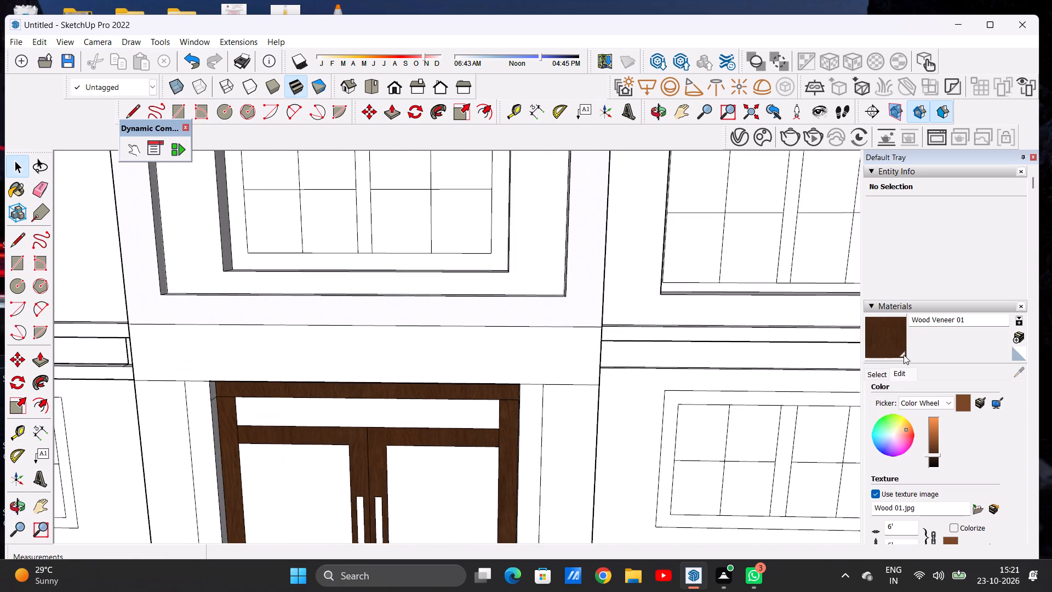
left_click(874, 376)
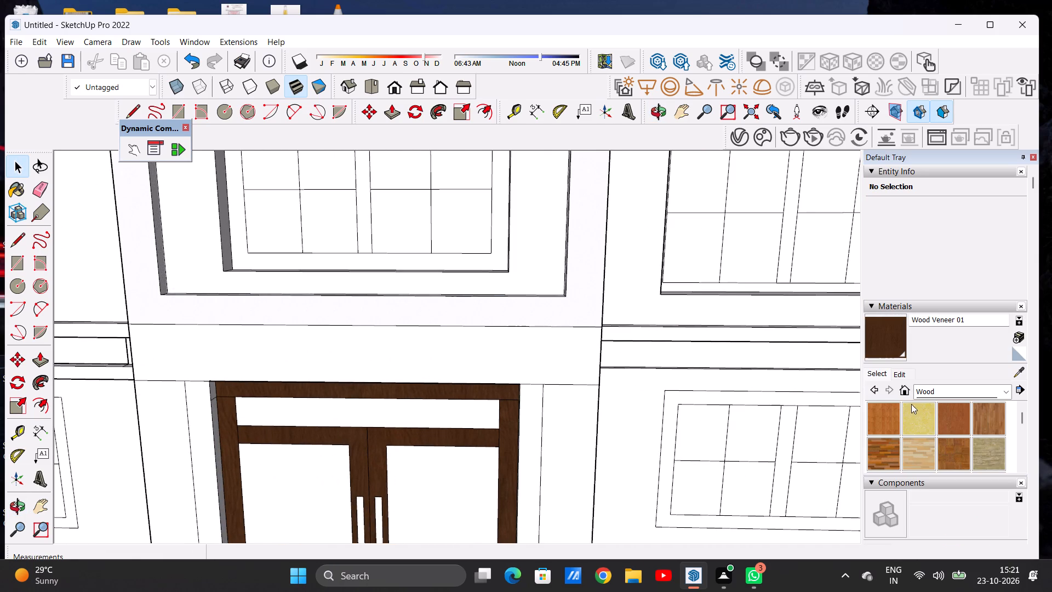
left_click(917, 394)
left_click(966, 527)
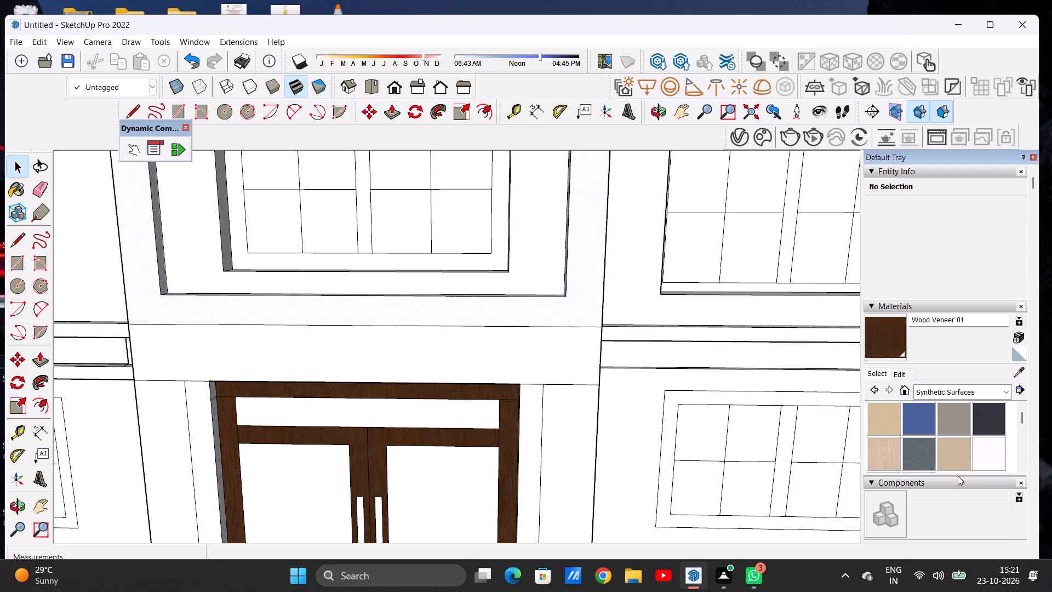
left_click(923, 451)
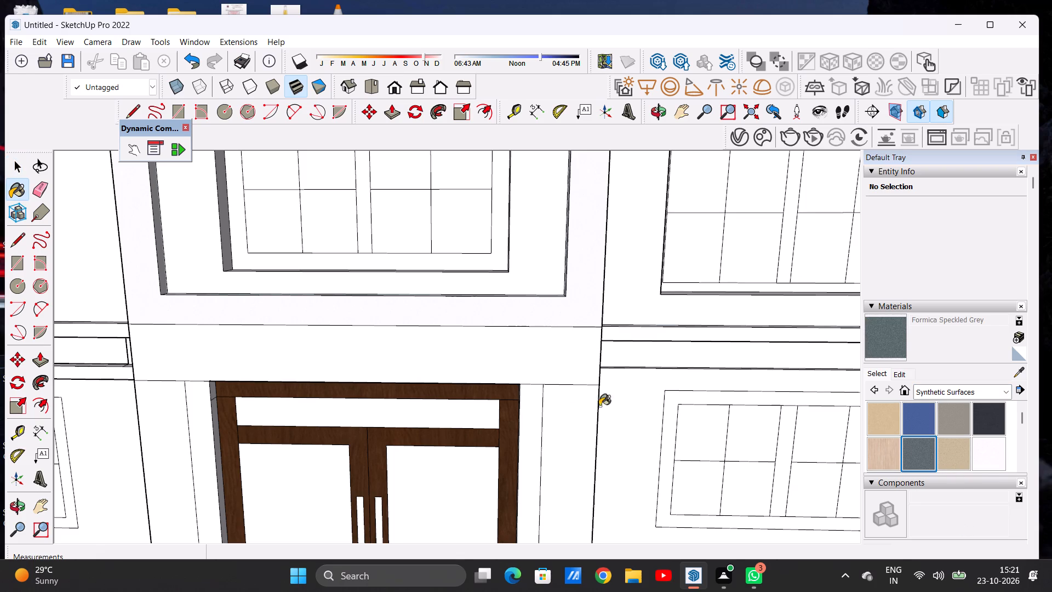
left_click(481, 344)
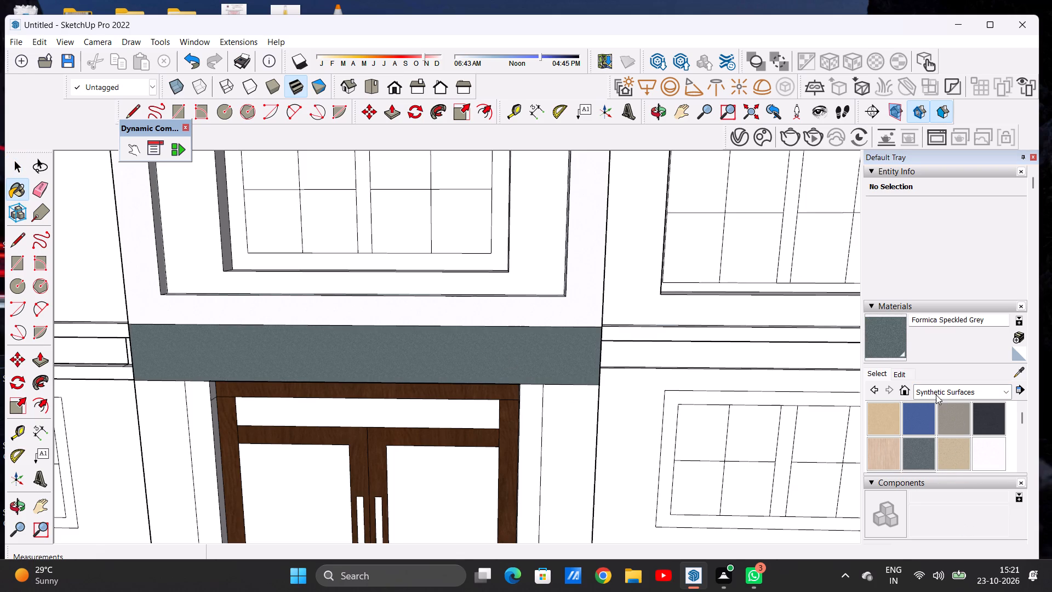
Paint the front of the band above the entrance door with Formica Laminate Dark from the Synthetic Surfaces materials.
left_click(975, 411)
left_click(534, 346)
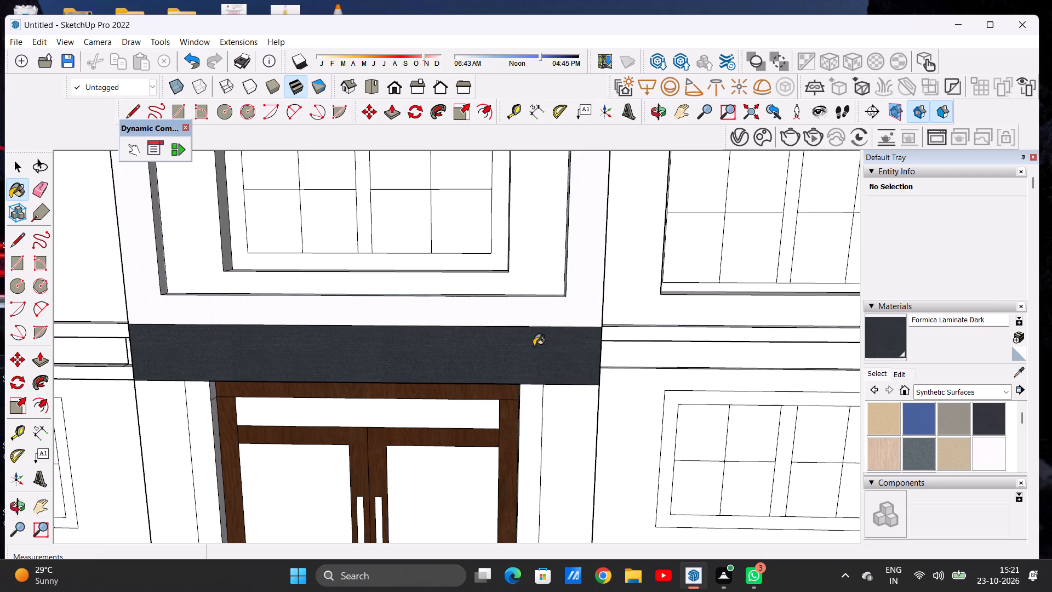
Paint the exposed end faces on both sides of the band above the entrance with Formica Laminate Dark.
scroll(543, 374, "down", 6)
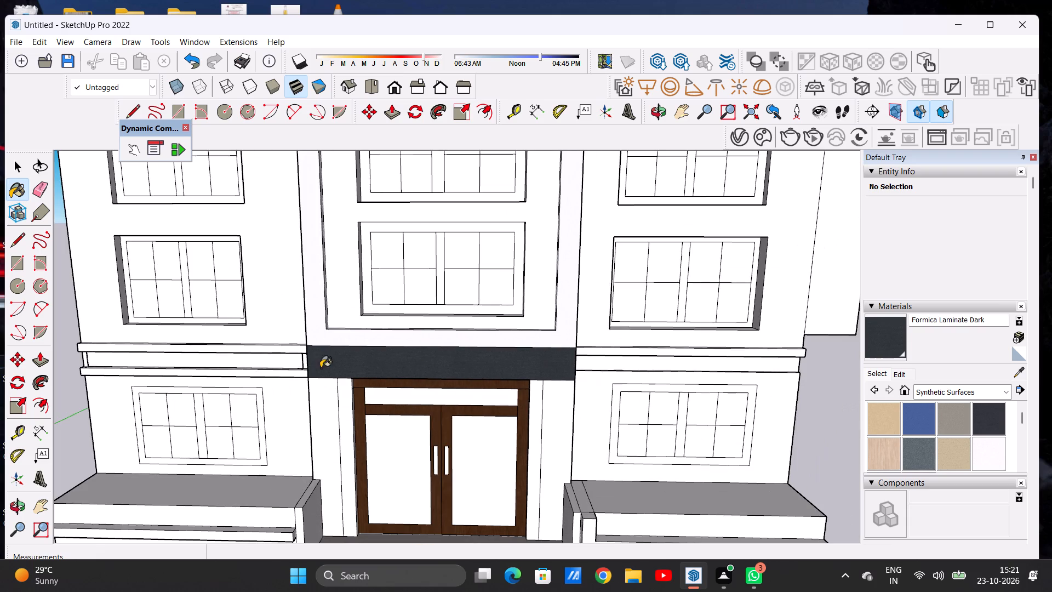
middle_click_drag(321, 370, 518, 389)
scroll(366, 403, "up", 6)
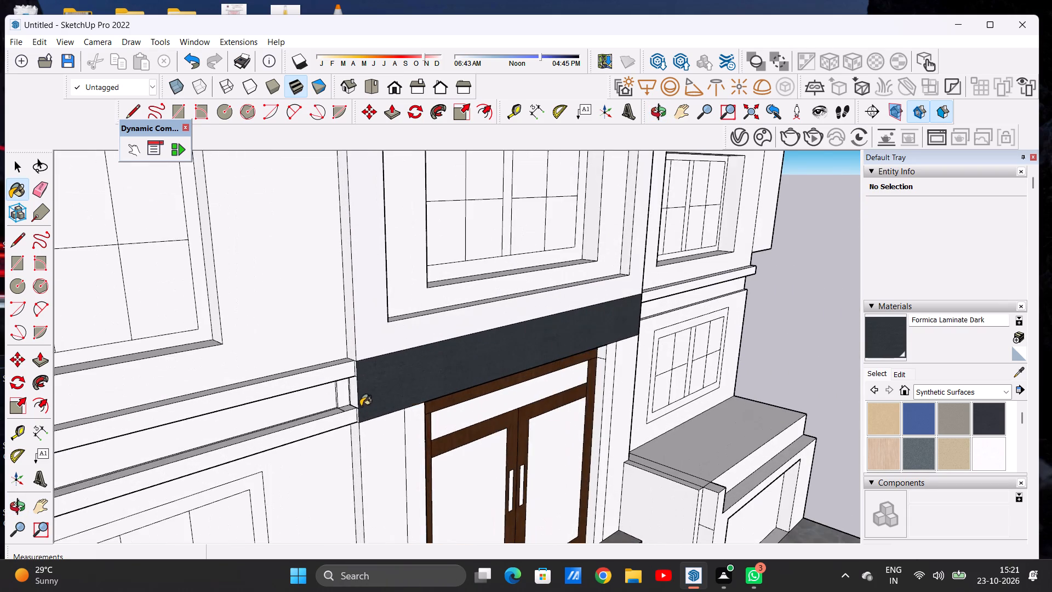
scroll(348, 396, "up", 6)
left_click(358, 381)
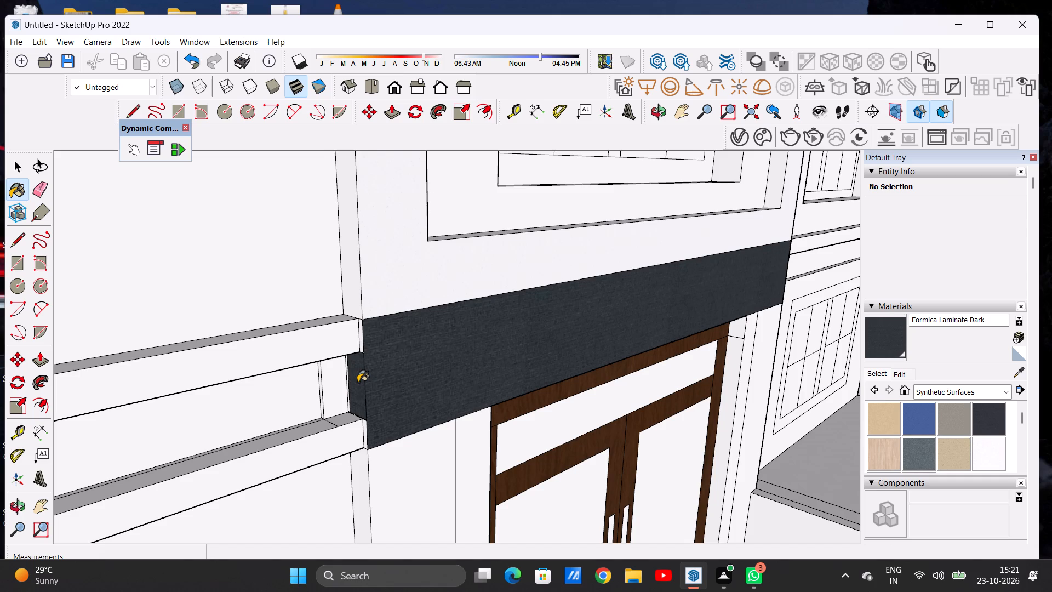
scroll(353, 407, "down", 9)
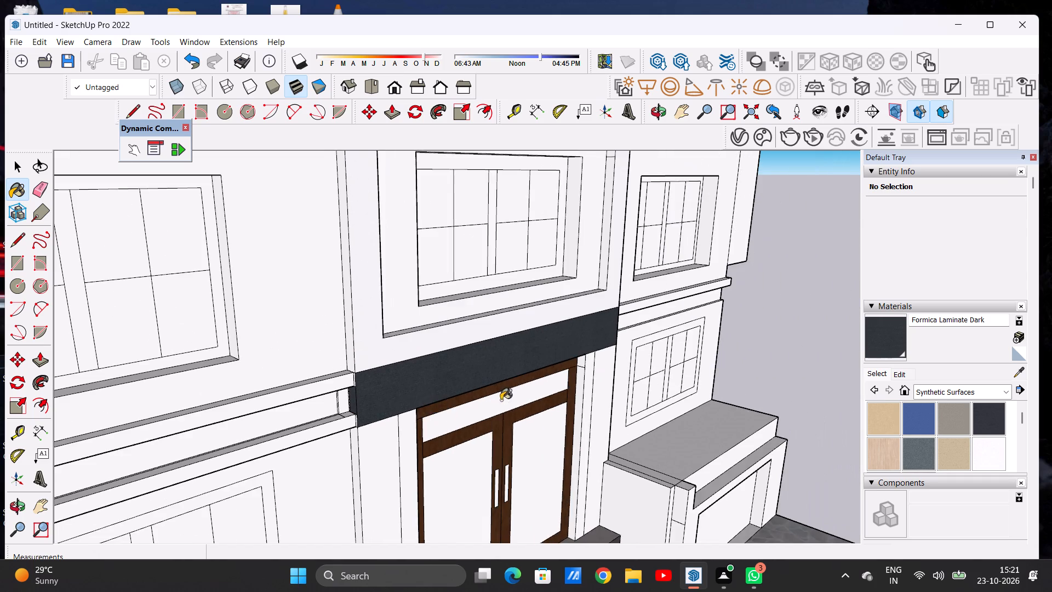
middle_click_drag(499, 401, 236, 365)
scroll(228, 342, "down", 5)
scroll(470, 340, "up", 6)
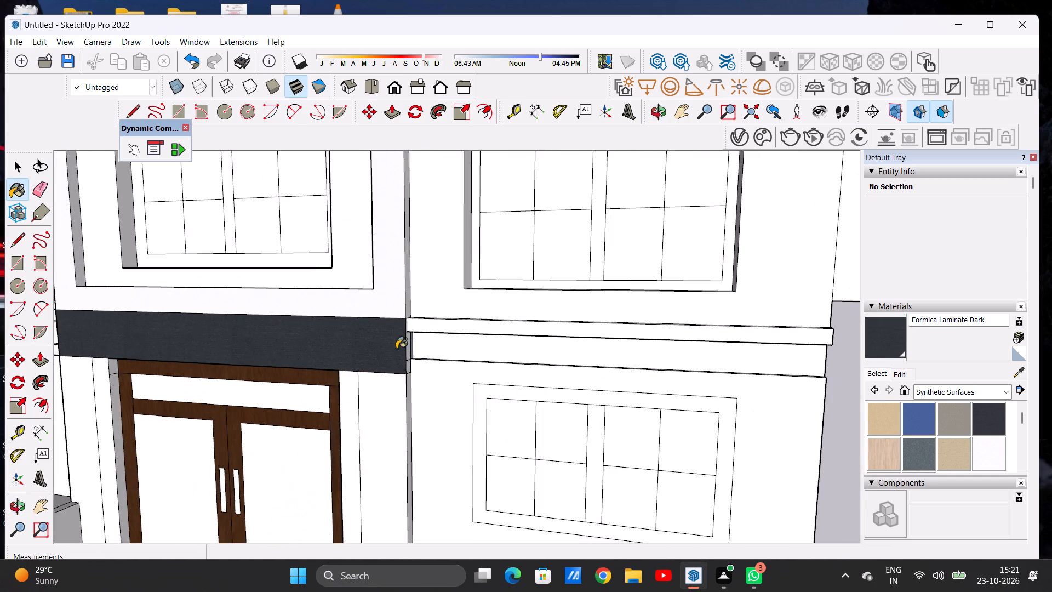
scroll(396, 349, "up", 13)
middle_click_drag(423, 345, 345, 371)
scroll(396, 352, "up", 2)
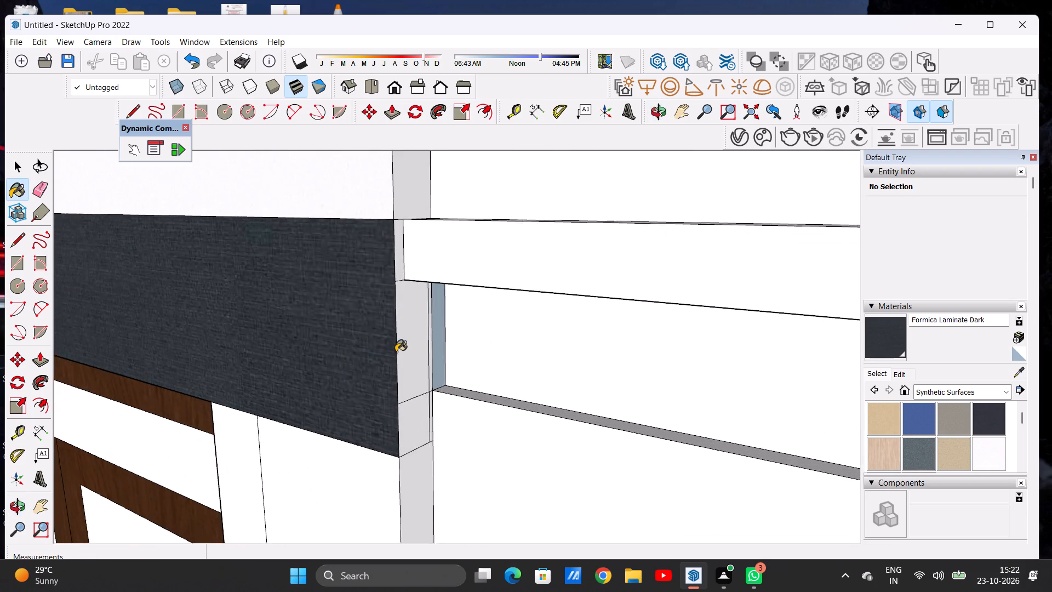
scroll(396, 352, "up", 1)
left_click(408, 334)
left_click(408, 449)
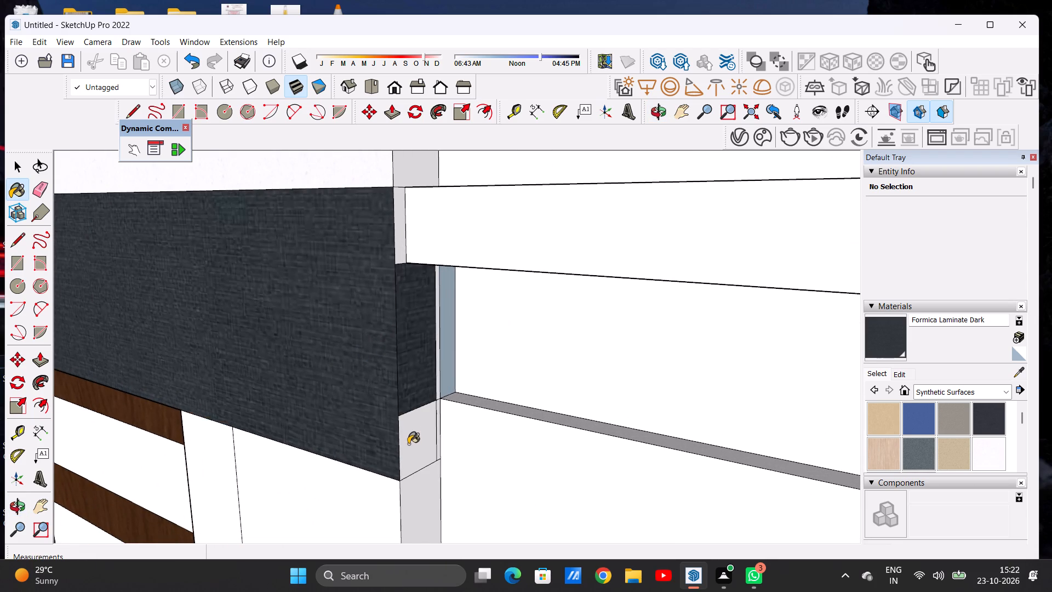
Paint the underside of the band, directly above the entrance door frame, with Formica Laminate Dark.
scroll(414, 405, "down", 14)
middle_click_drag(400, 400, 533, 395)
scroll(505, 397, "down", 2)
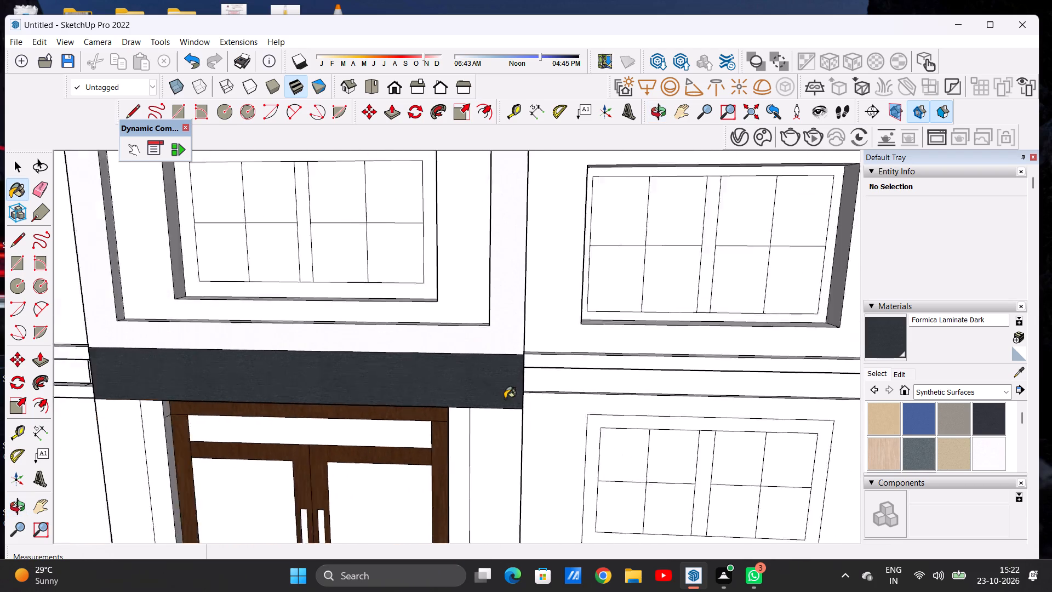
scroll(505, 399, "down", 16)
middle_click_drag(484, 434, 506, 419)
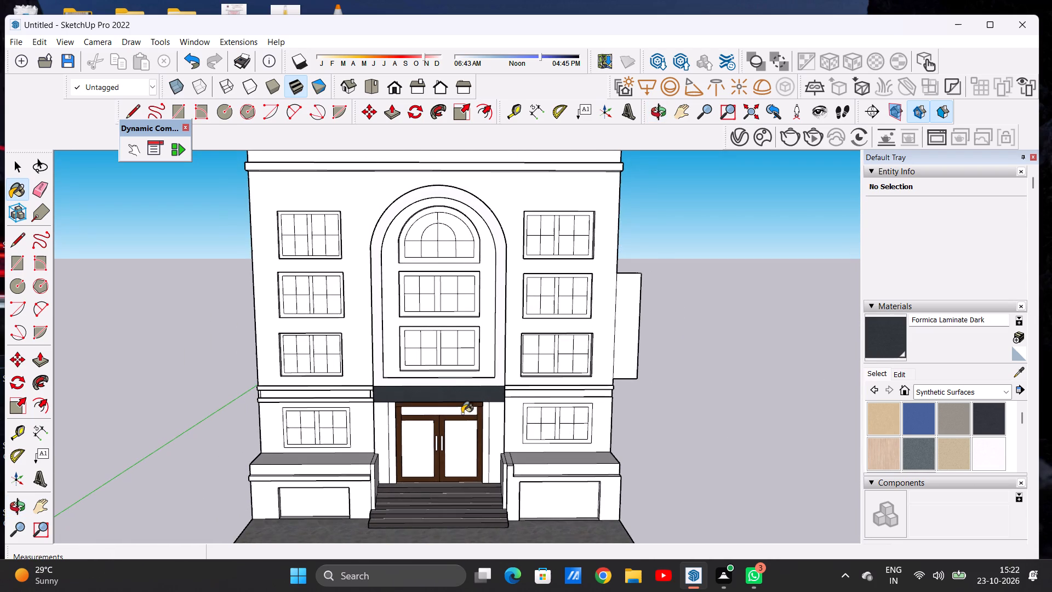
scroll(485, 403, "up", 6)
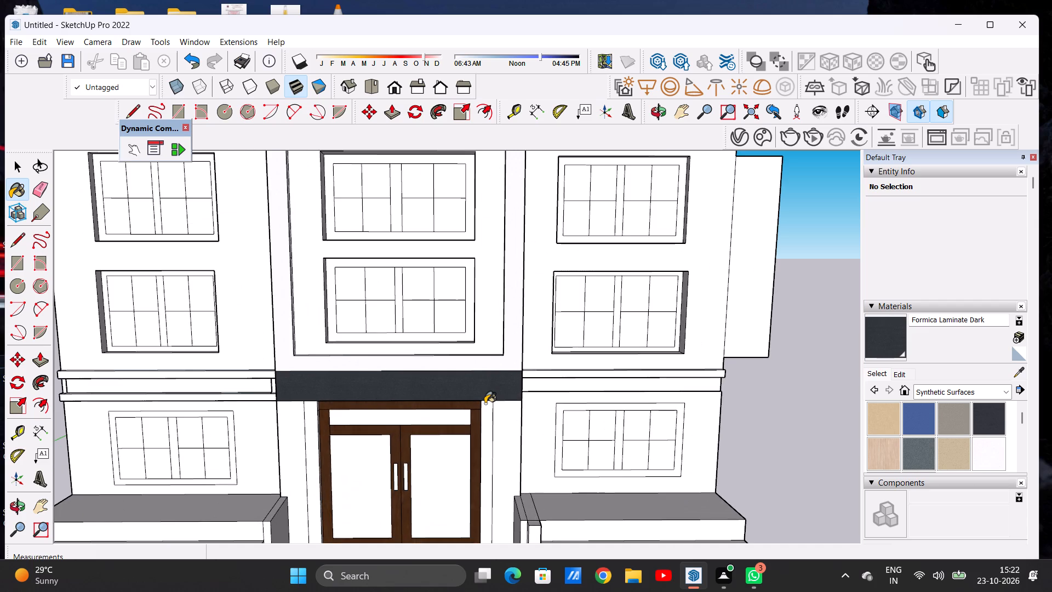
scroll(485, 403, "up", 5)
middle_click_drag(500, 335, 500, 378)
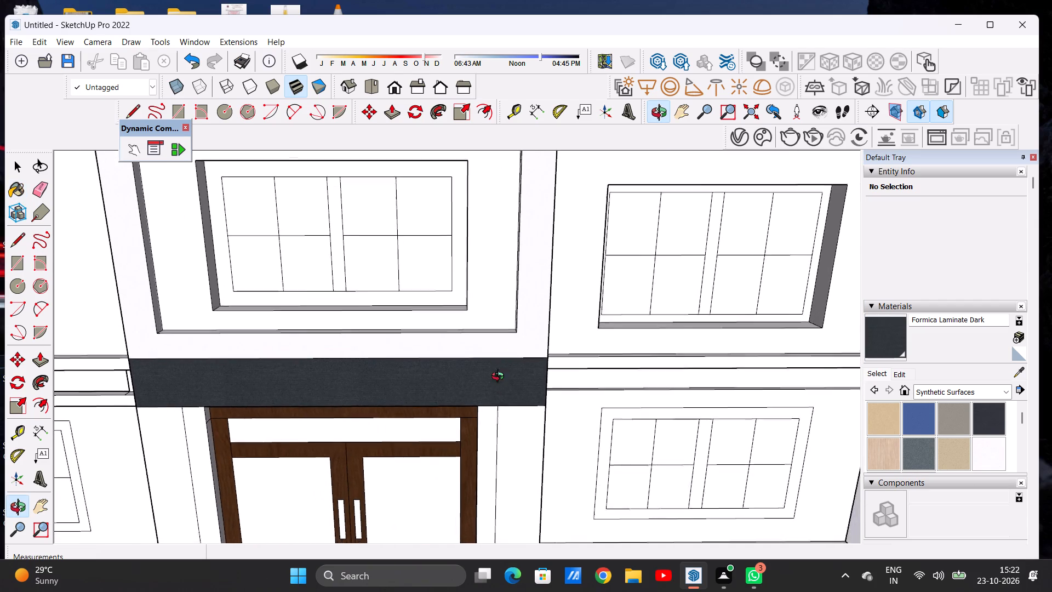
middle_click_drag(500, 378, 478, 359)
middle_click(478, 357)
middle_click(477, 352)
middle_click_drag(477, 344, 490, 347)
middle_click_drag(487, 423, 491, 391)
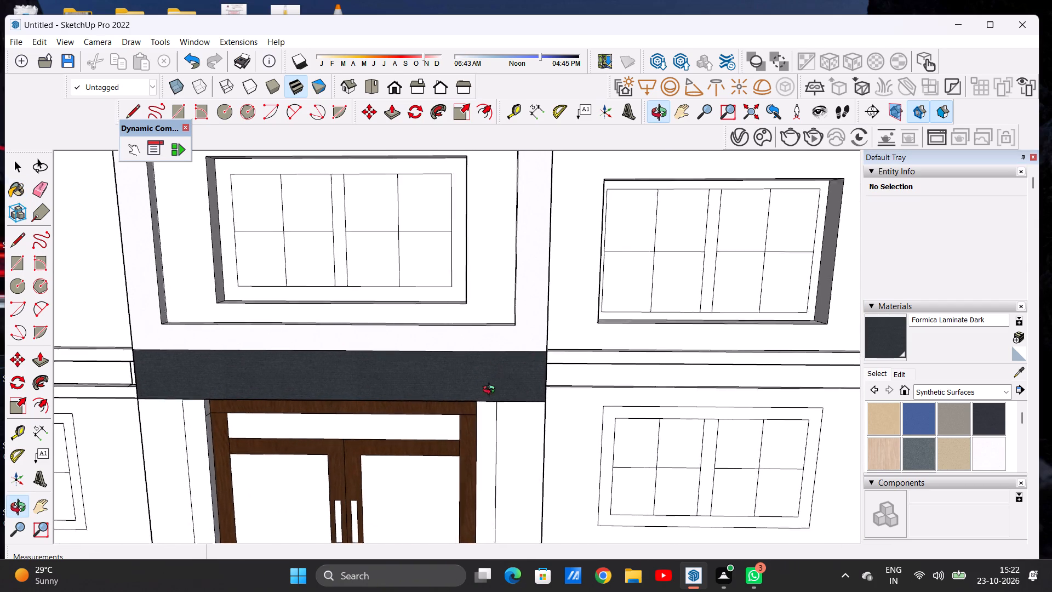
middle_click_drag(491, 391, 494, 349)
scroll(470, 421, "up", 5)
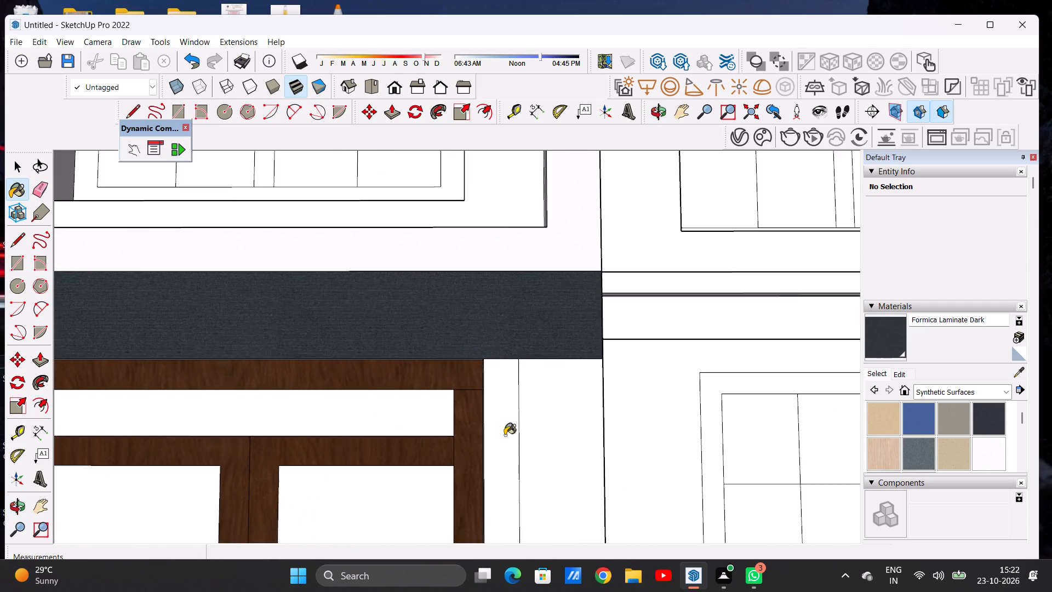
middle_click_drag(510, 407, 519, 329)
scroll(434, 384, "up", 7)
scroll(495, 317, "up", 5)
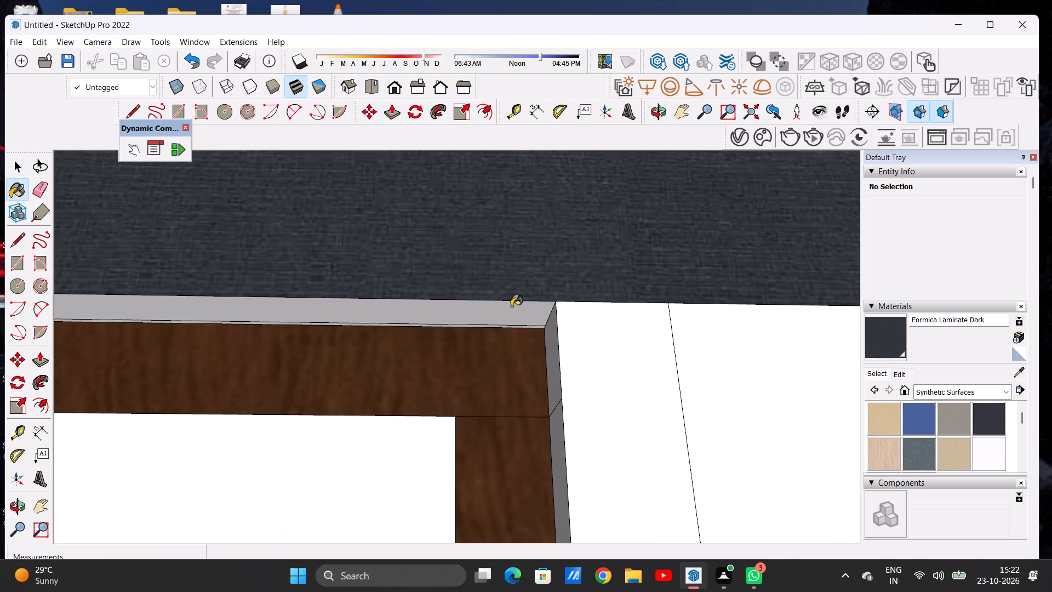
left_click(511, 306)
Examine the dark band above the entrance from close up and against the whole facade.
scroll(510, 357, "down", 20)
scroll(510, 357, "down", 4)
middle_click_drag(512, 344, 513, 452)
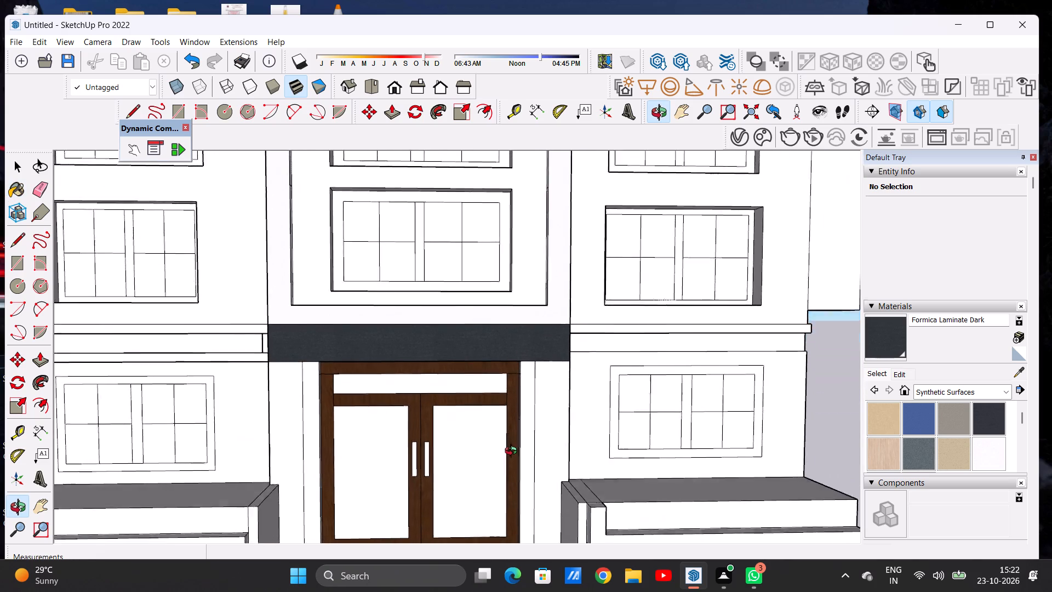
middle_click_drag(513, 452, 511, 462)
middle_click_drag(502, 378, 493, 415)
scroll(456, 366, "up", 4)
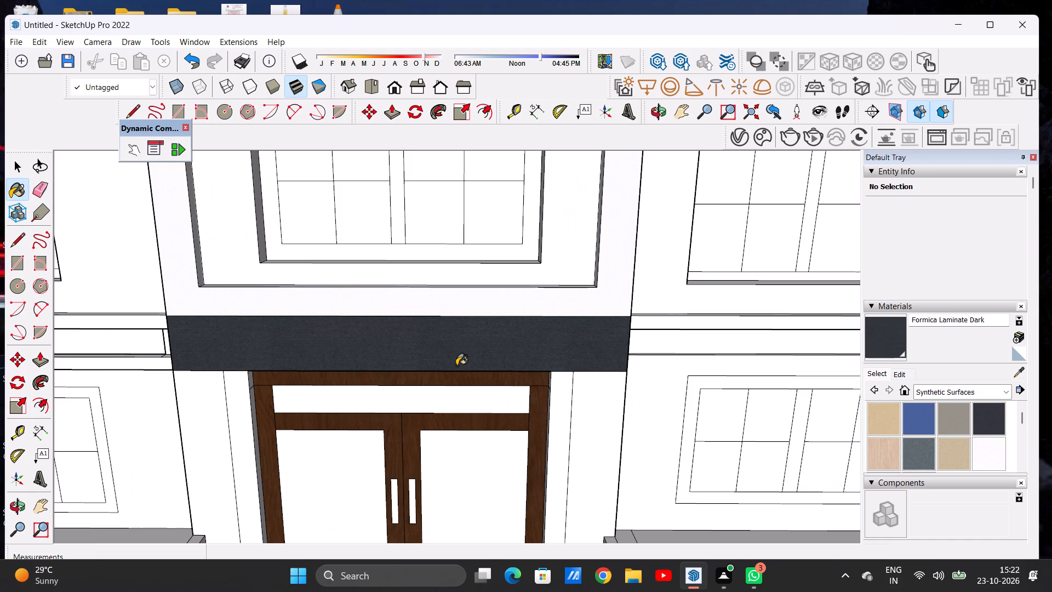
scroll(449, 390, "down", 4)
scroll(448, 394, "up", 11)
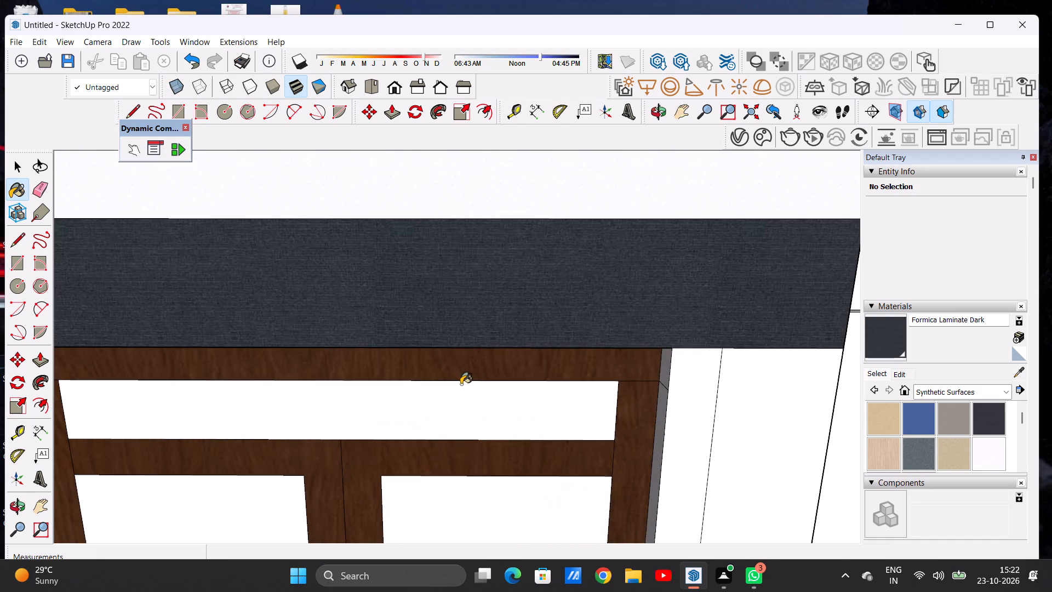
middle_click_drag(471, 382, 468, 374)
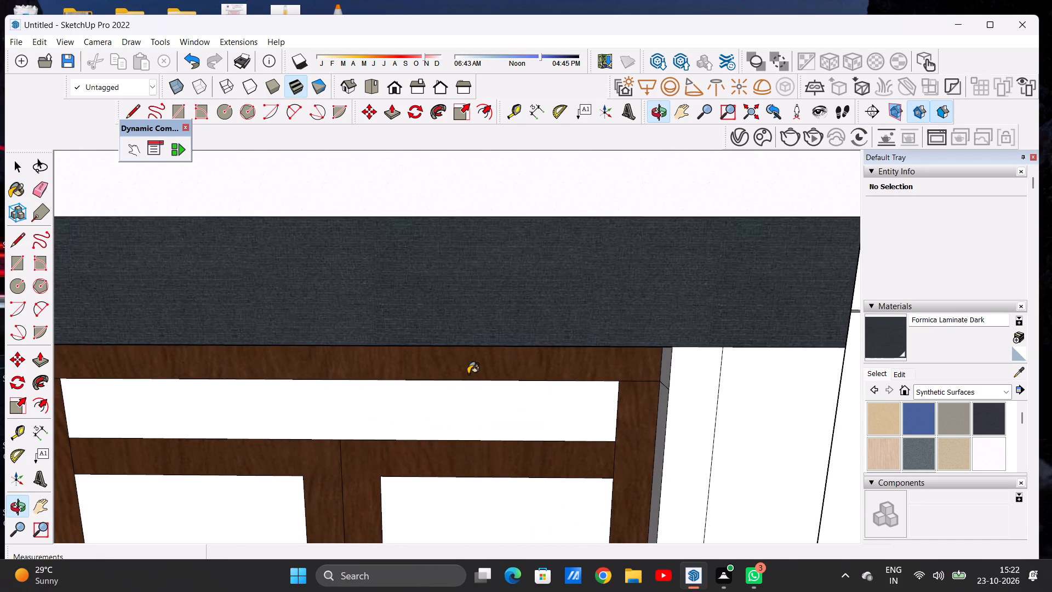
scroll(468, 374, "up", 1)
scroll(468, 377, "down", 6)
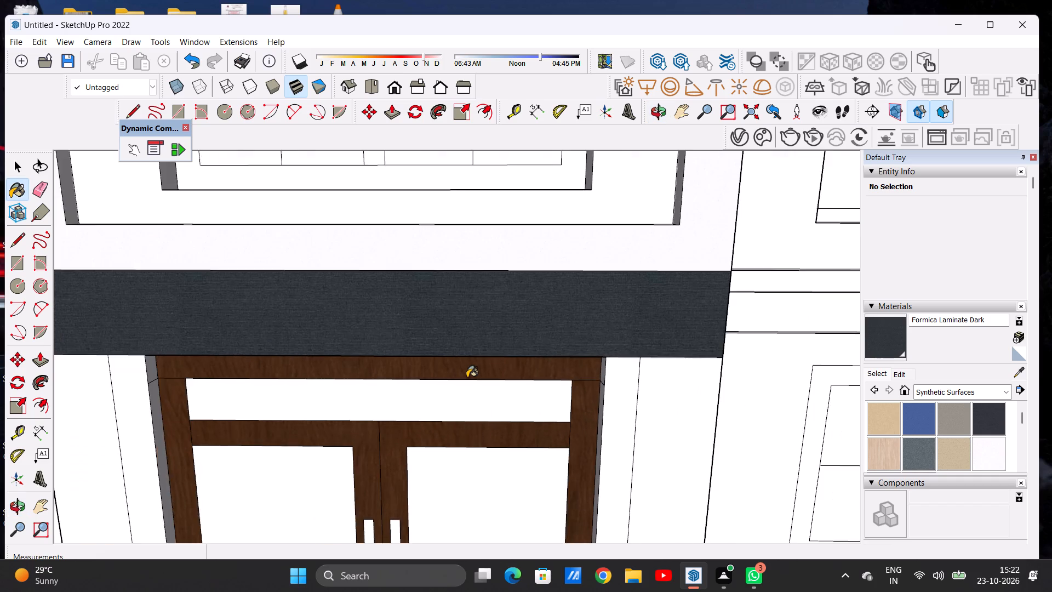
scroll(466, 378, "down", 10)
scroll(470, 365, "up", 1)
scroll(470, 365, "down", 10)
key("space")
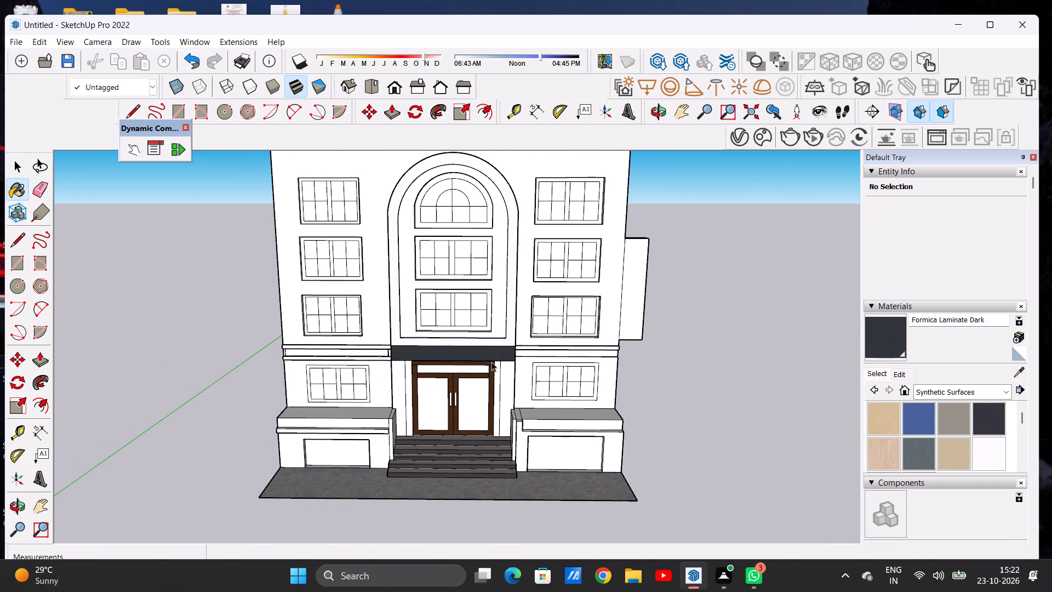
Paint both entrance door handles with Formica Graystone from the Synthetic Surfaces materials.
scroll(472, 370, "down", 5)
scroll(470, 354, "up", 15)
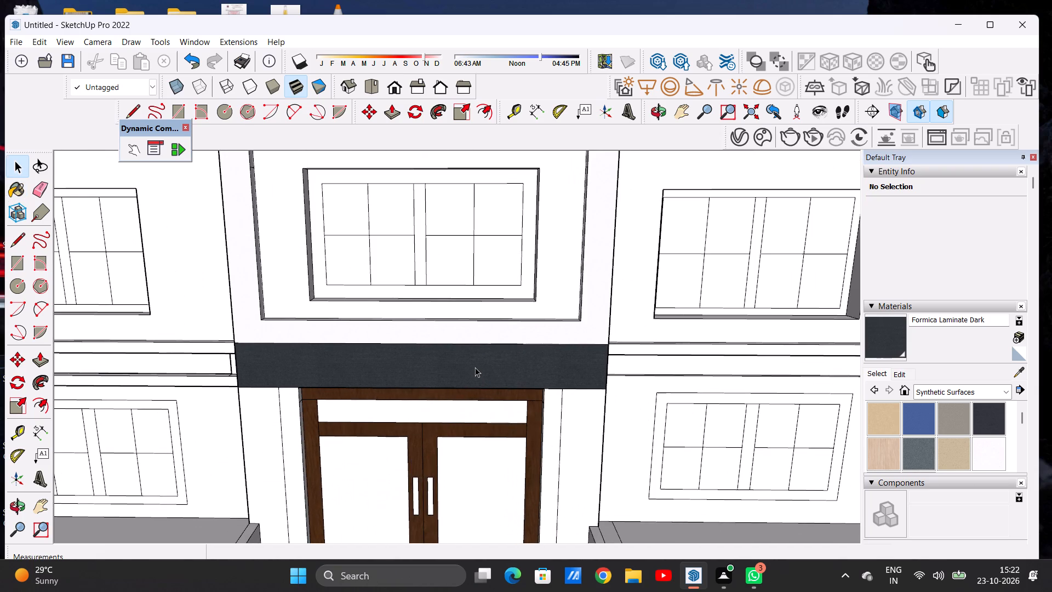
scroll(473, 366, "down", 8)
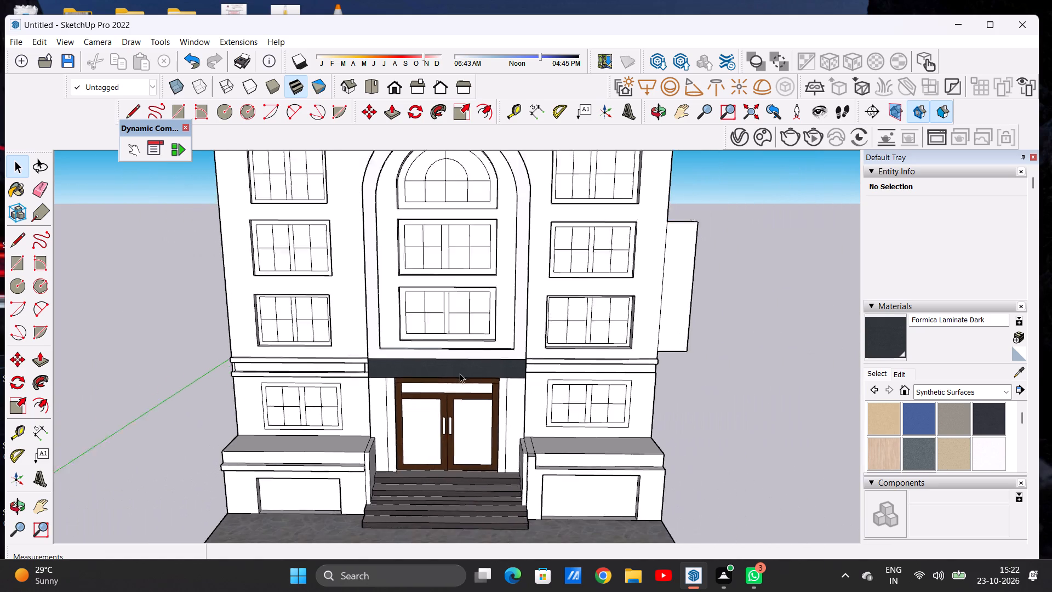
scroll(460, 373, "down", 2)
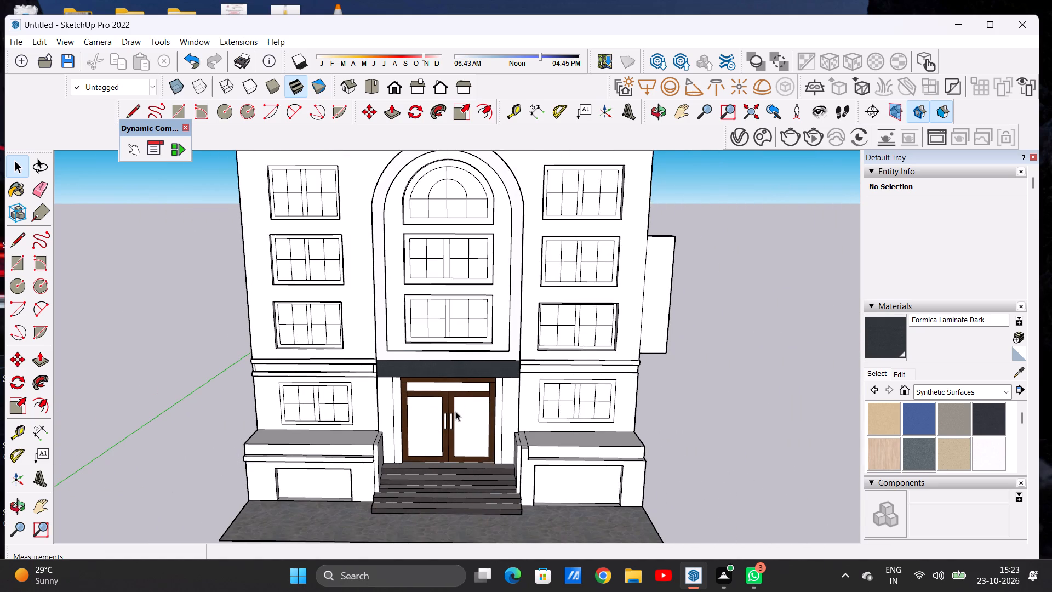
scroll(458, 439, "down", 5)
middle_click_drag(459, 439, 460, 405)
scroll(467, 434, "up", 2)
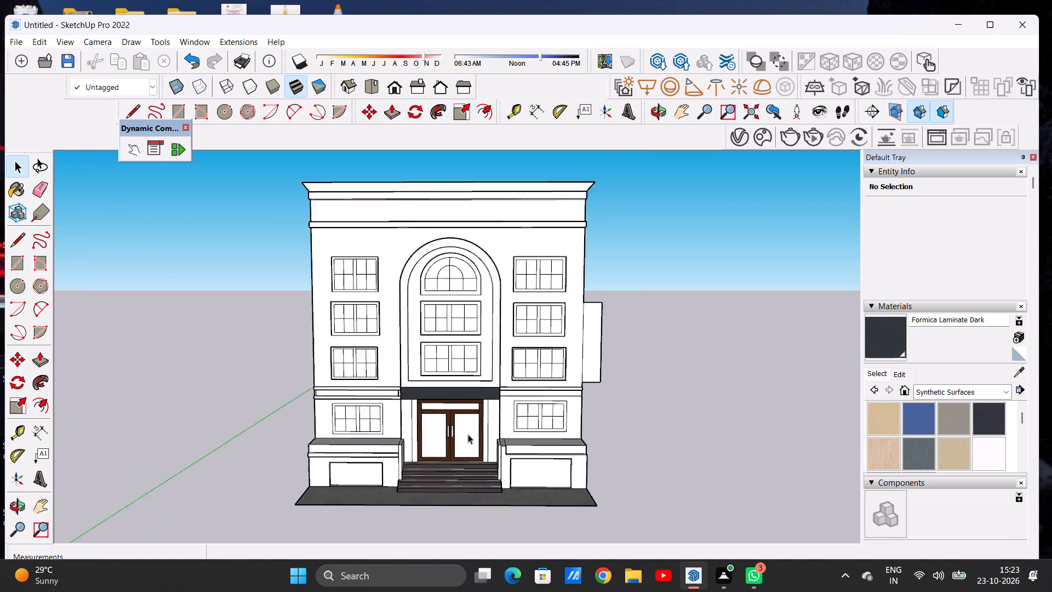
scroll(468, 434, "up", 17)
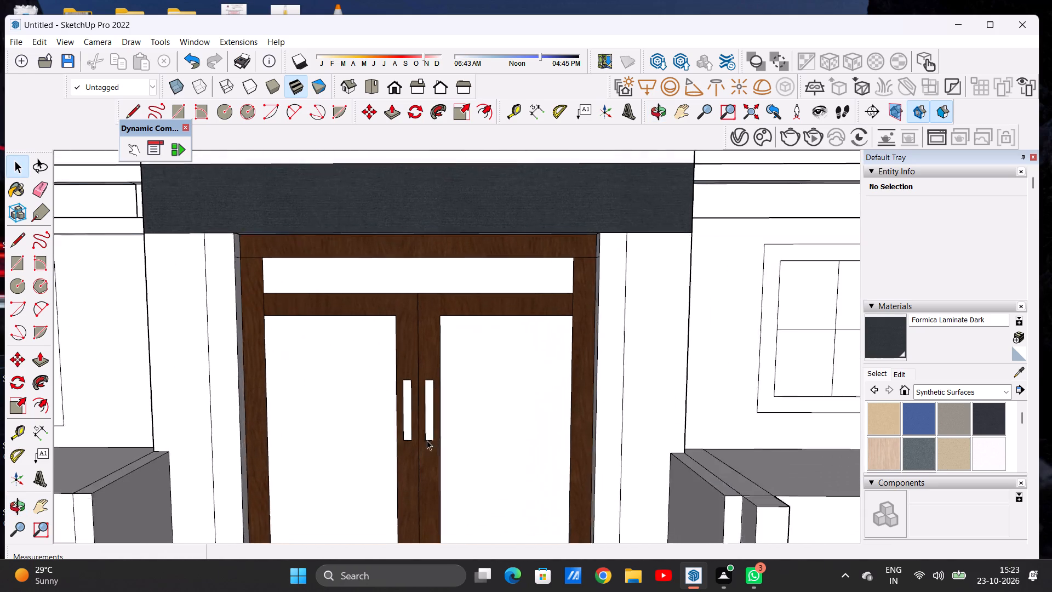
scroll(427, 440, "up", 1)
left_click(957, 420)
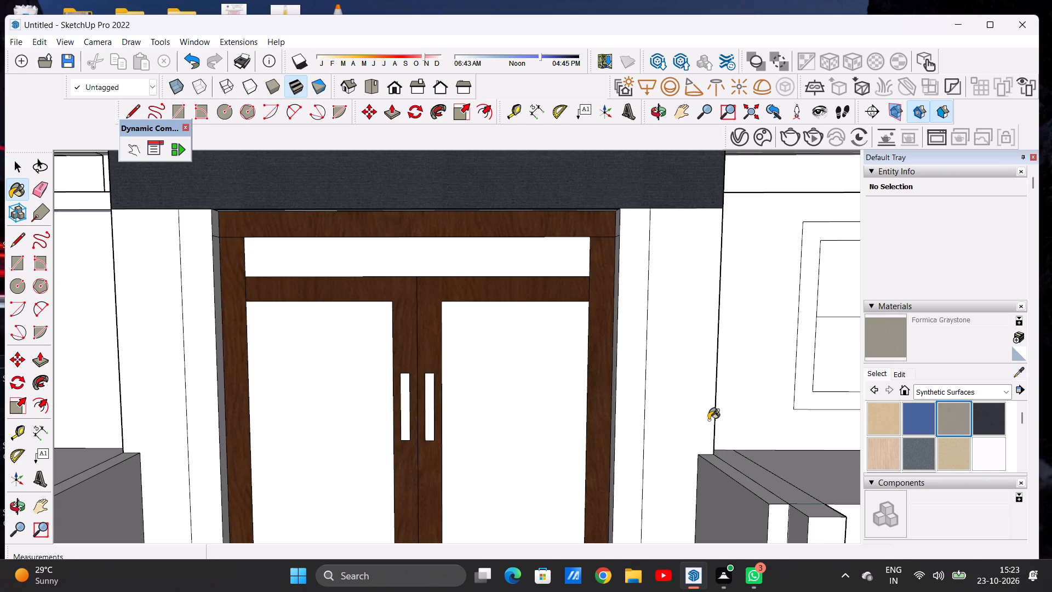
scroll(413, 424, "up", 5)
left_click(398, 417)
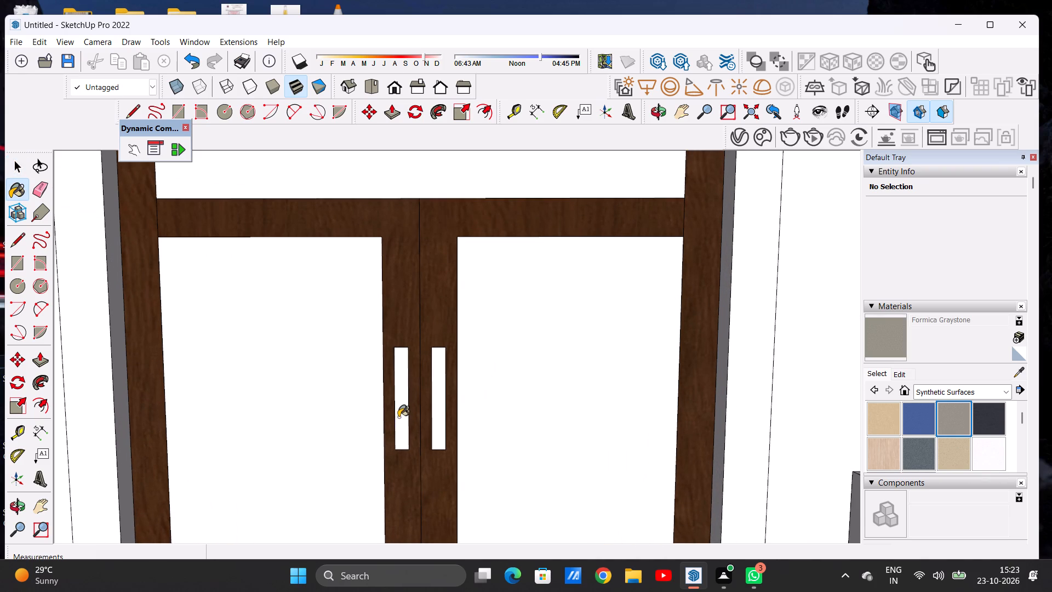
left_click(436, 400)
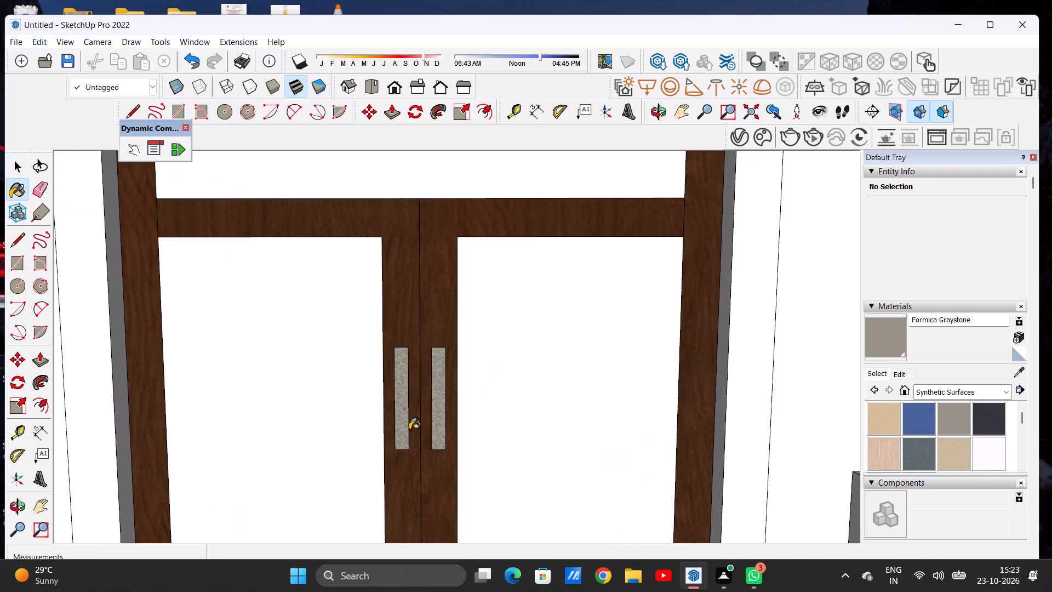
scroll(410, 430, "down", 10)
key("space")
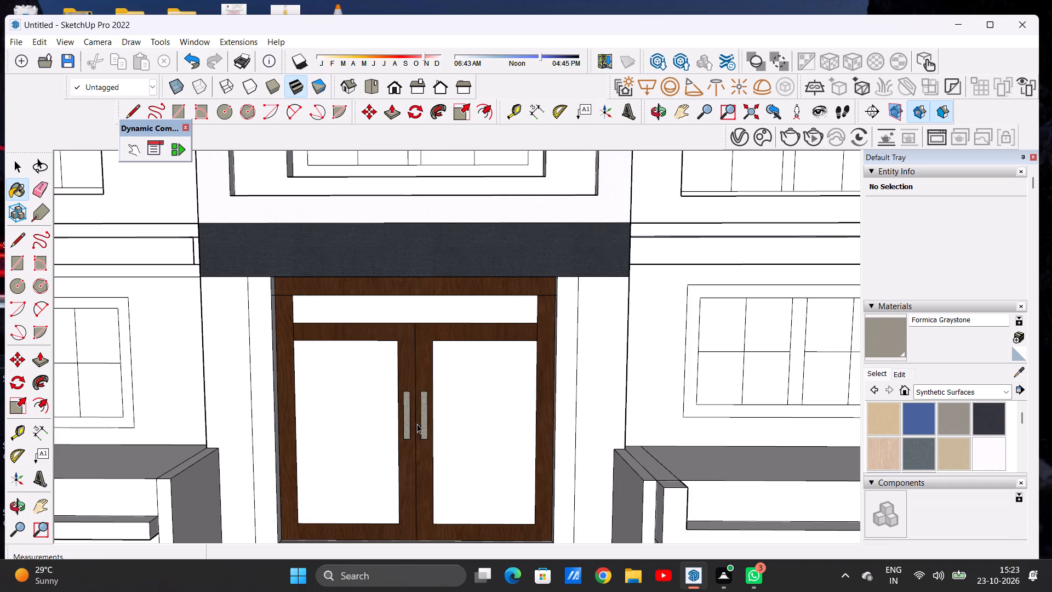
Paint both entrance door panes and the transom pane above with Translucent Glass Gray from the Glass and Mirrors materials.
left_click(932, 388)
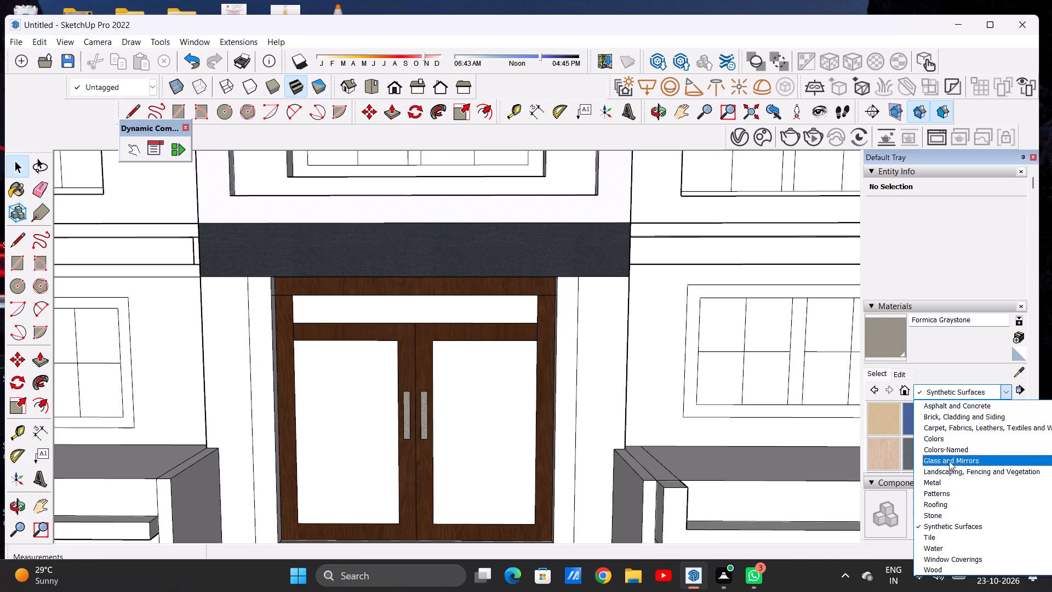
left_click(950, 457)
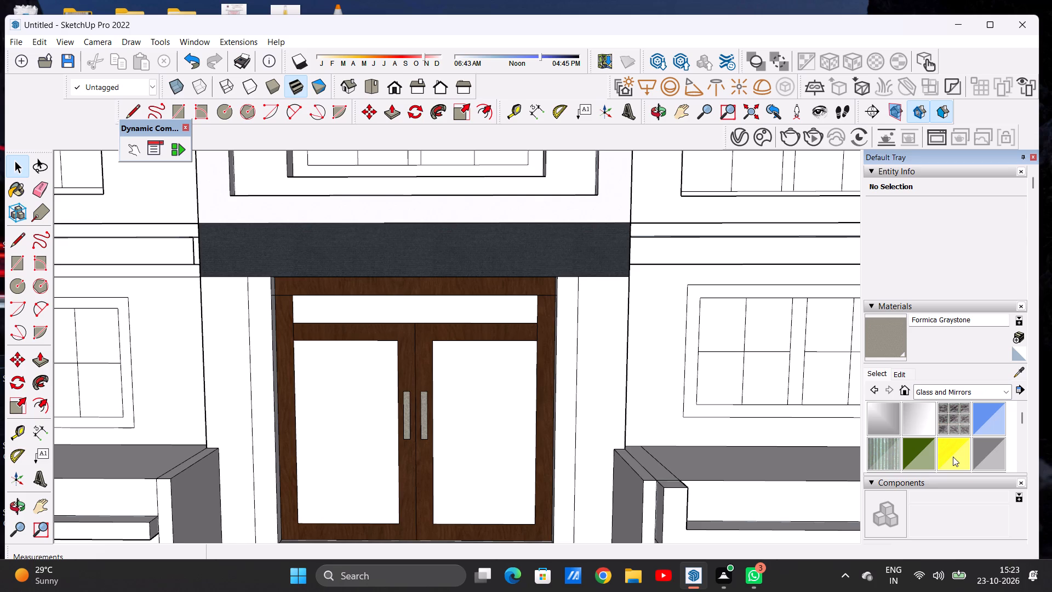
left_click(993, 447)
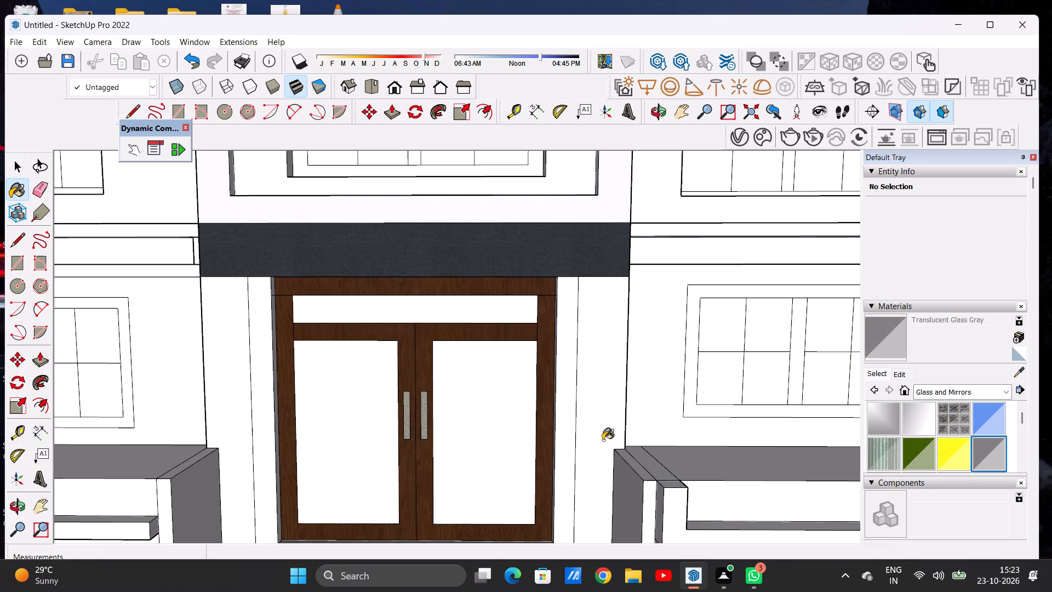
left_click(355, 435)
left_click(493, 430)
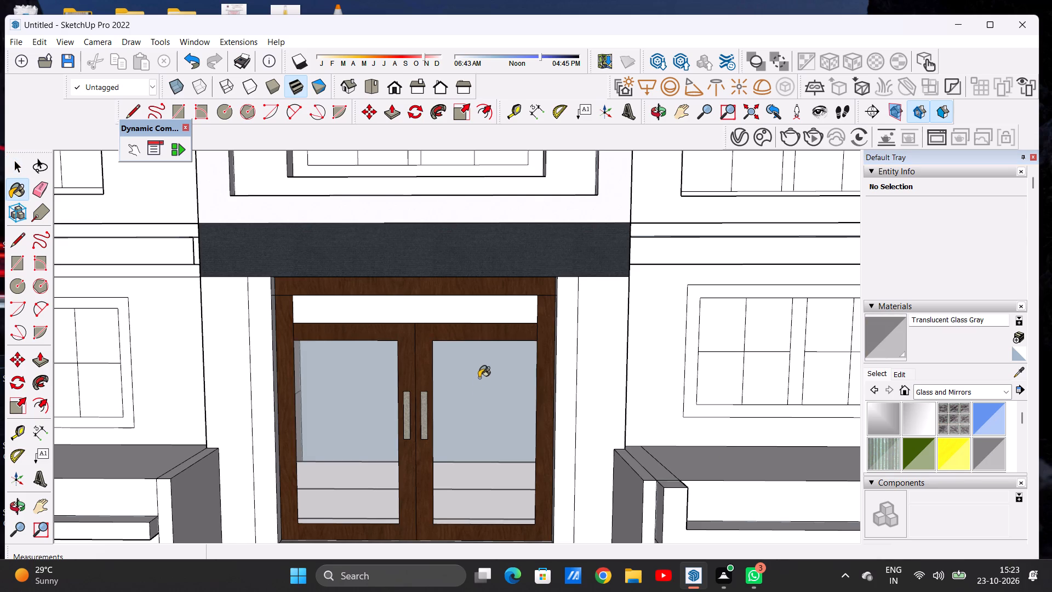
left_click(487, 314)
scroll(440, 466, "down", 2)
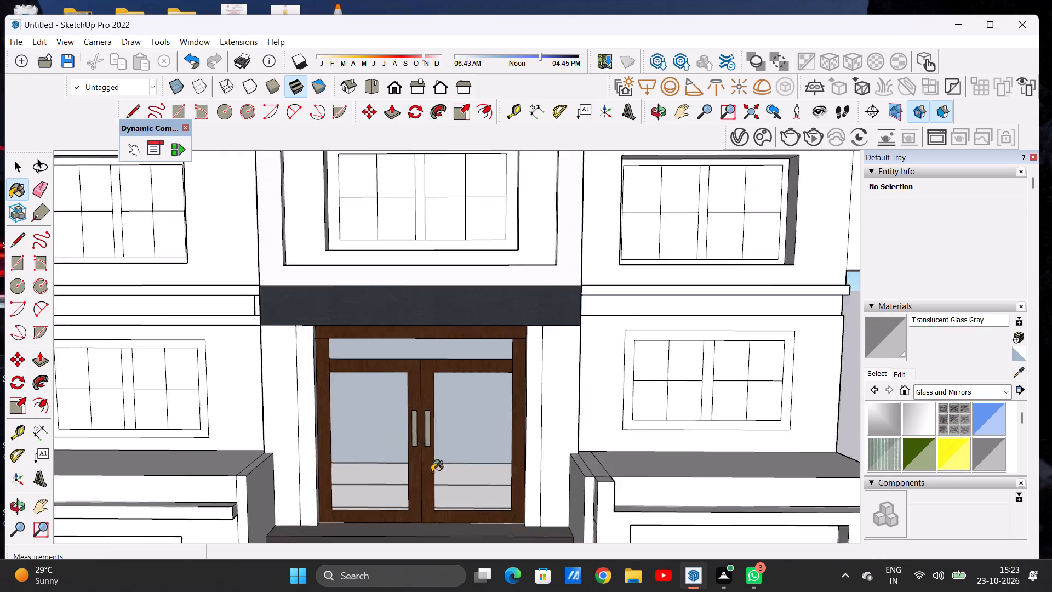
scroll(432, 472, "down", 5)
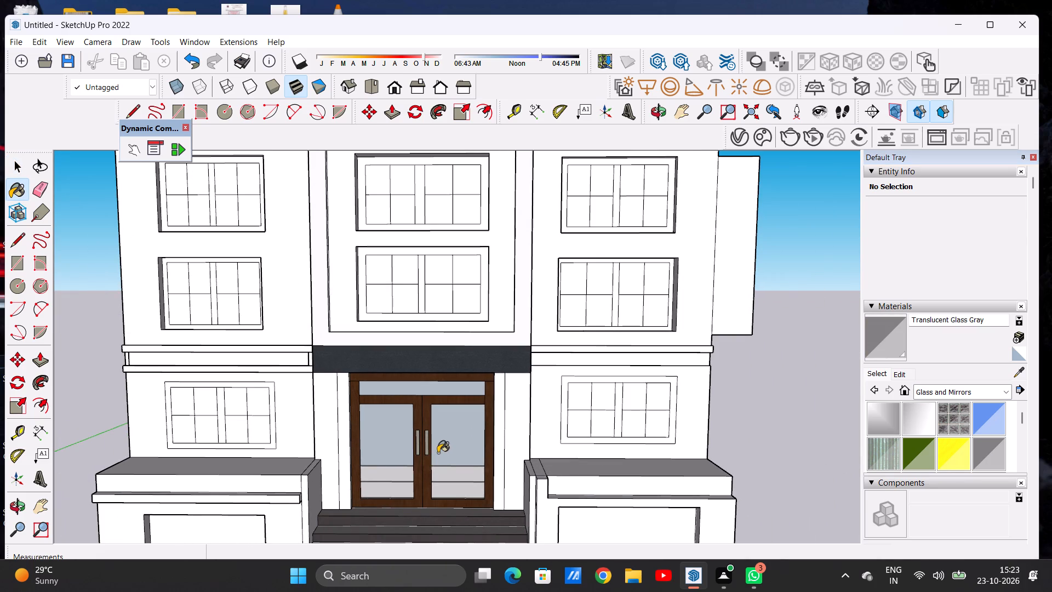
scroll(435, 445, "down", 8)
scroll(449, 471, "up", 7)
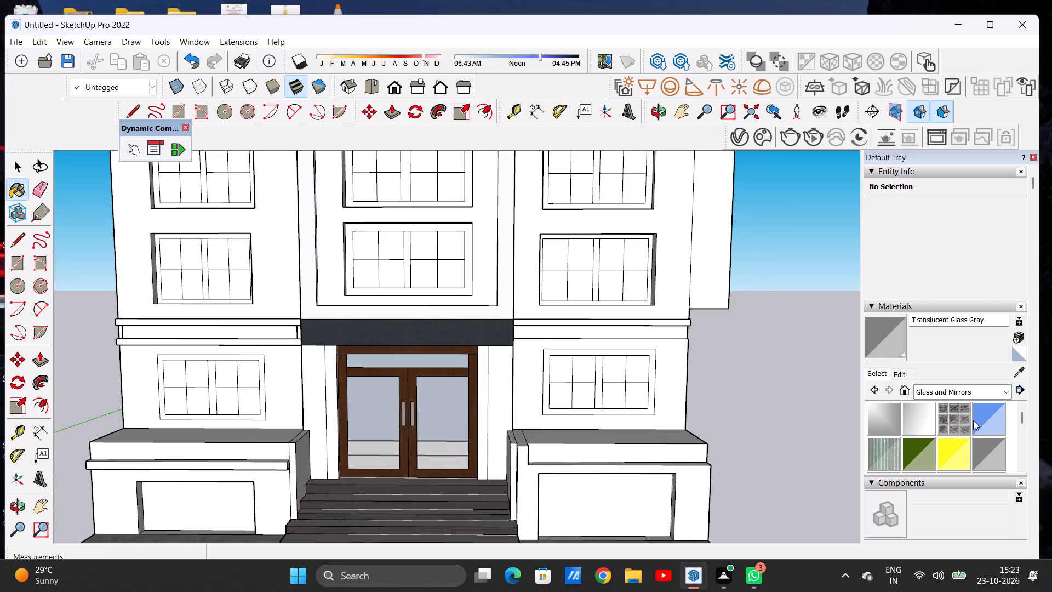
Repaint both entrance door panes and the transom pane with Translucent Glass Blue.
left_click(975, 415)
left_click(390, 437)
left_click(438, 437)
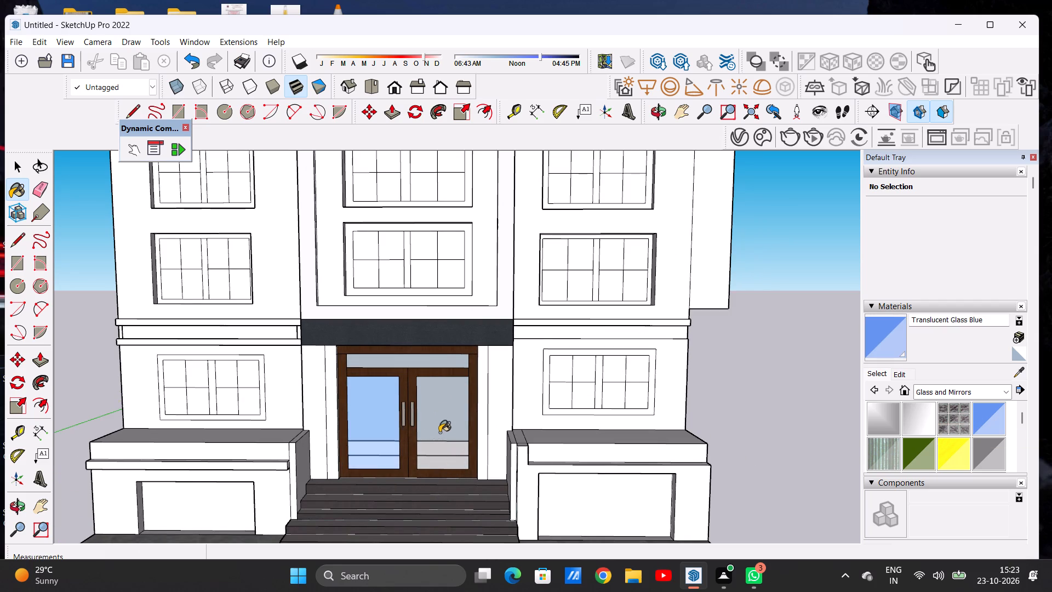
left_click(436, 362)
Examine the blue door glazing from close up, at an angle and against the facade.
scroll(404, 470, "down", 11)
scroll(398, 446, "up", 9)
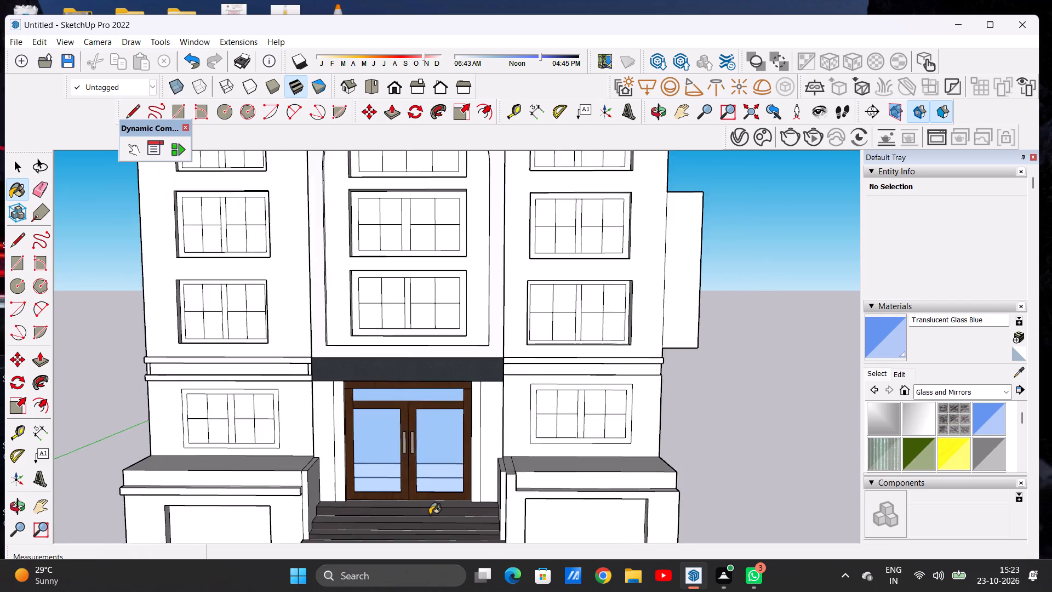
scroll(430, 515, "up", 6)
middle_click_drag(424, 480, 438, 531)
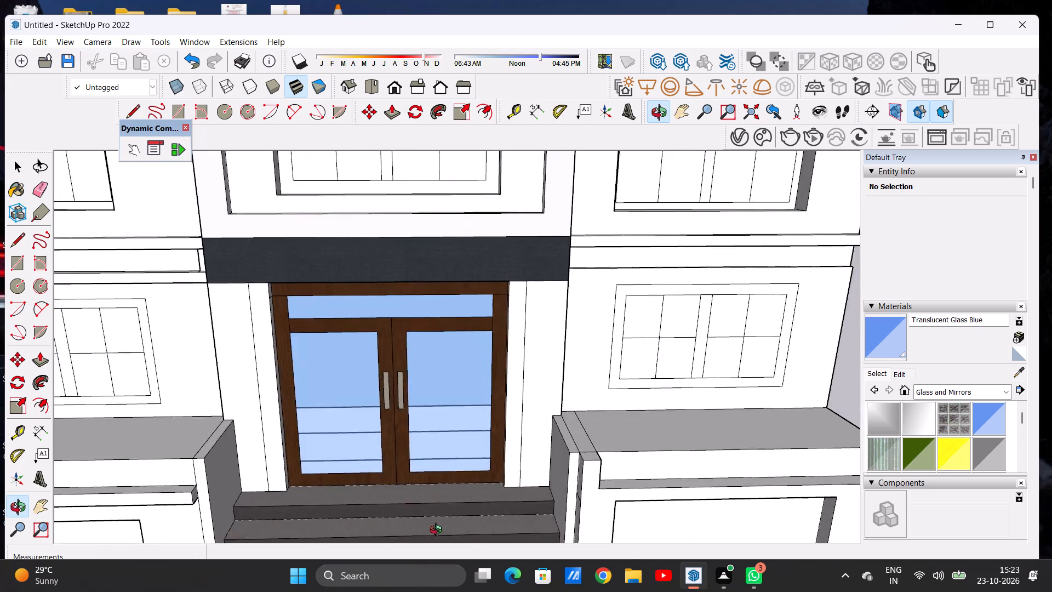
middle_click_drag(438, 531, 361, 496)
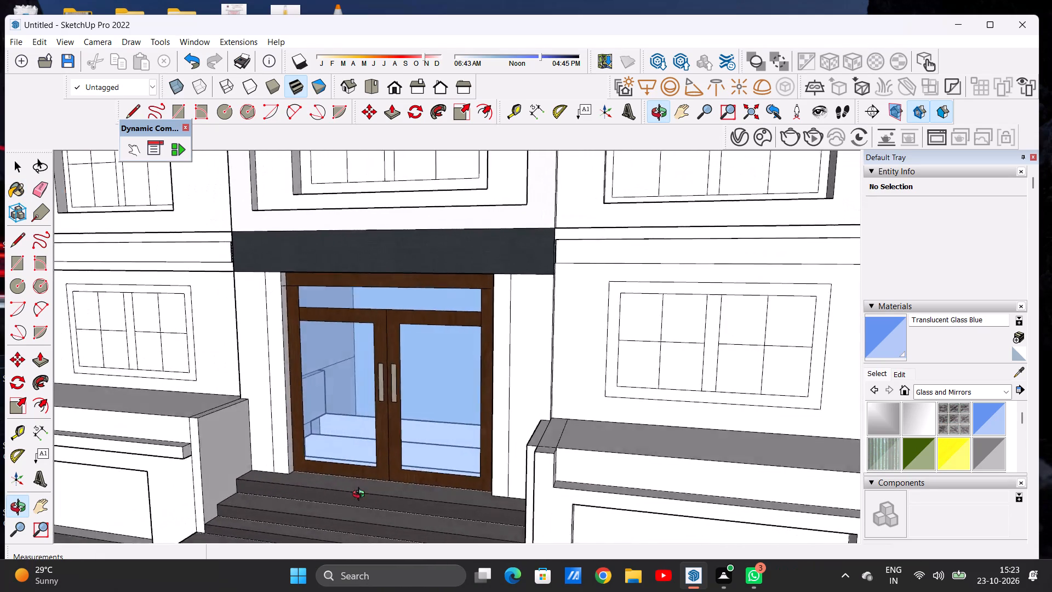
middle_click_drag(361, 496, 391, 503)
scroll(399, 414, "down", 8)
middle_click_drag(401, 434, 442, 435)
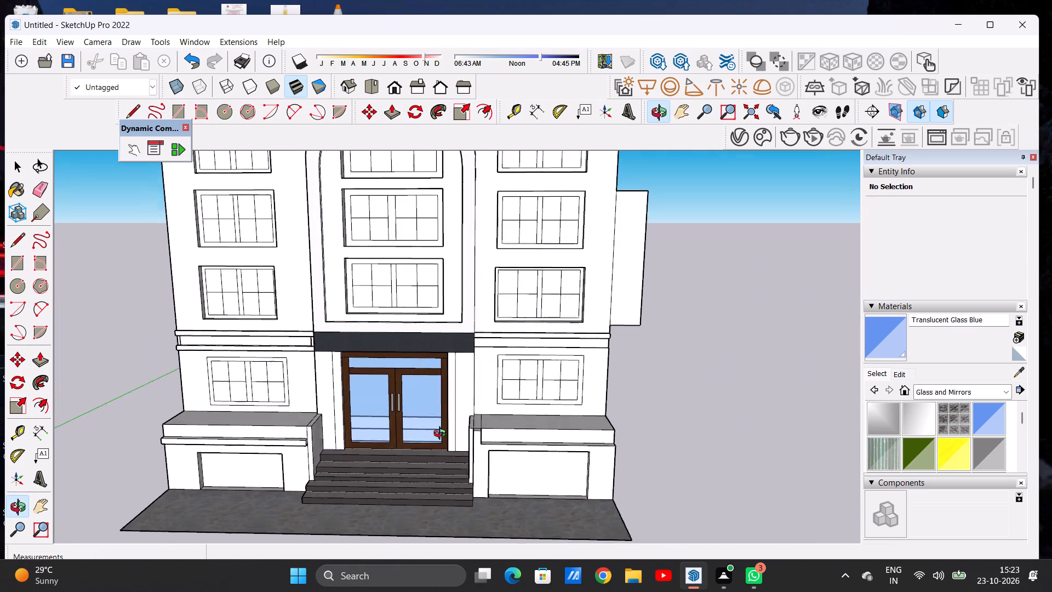
middle_click_drag(442, 435, 444, 435)
scroll(380, 418, "up", 6)
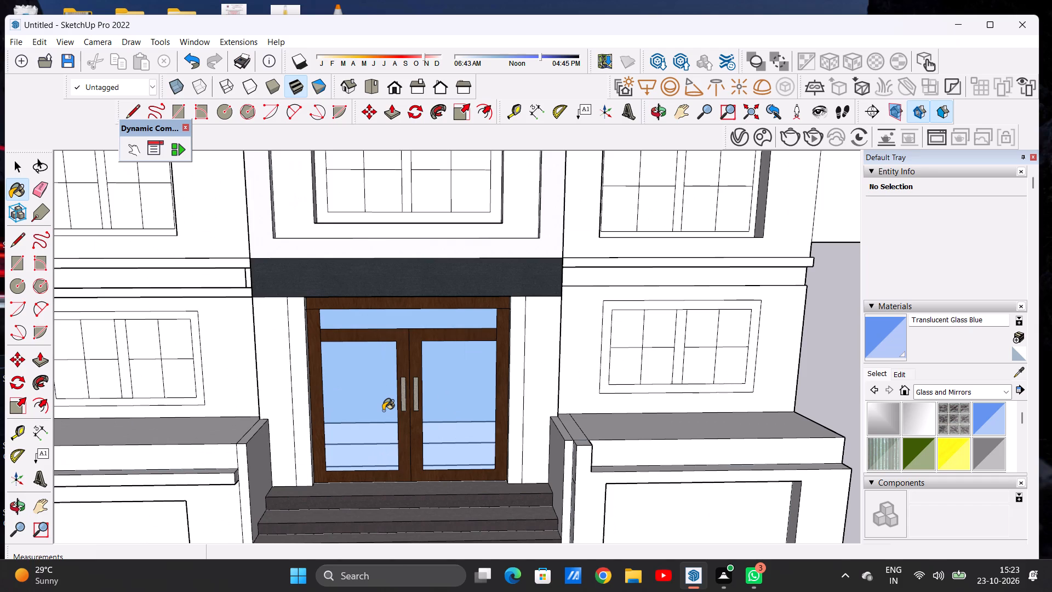
scroll(393, 448, "down", 2)
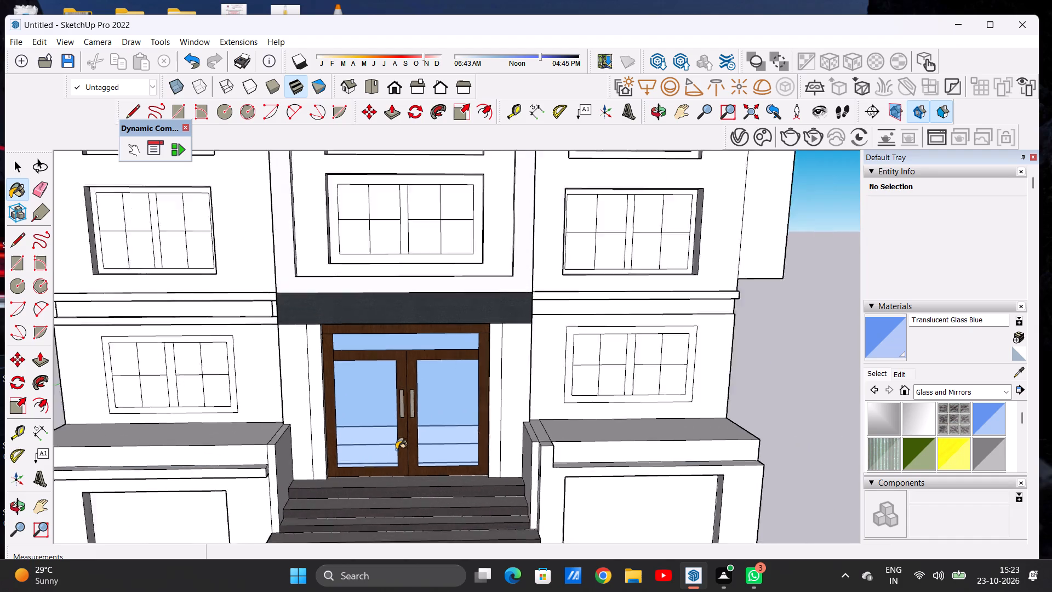
scroll(396, 449, "down", 3)
scroll(416, 470, "up", 1)
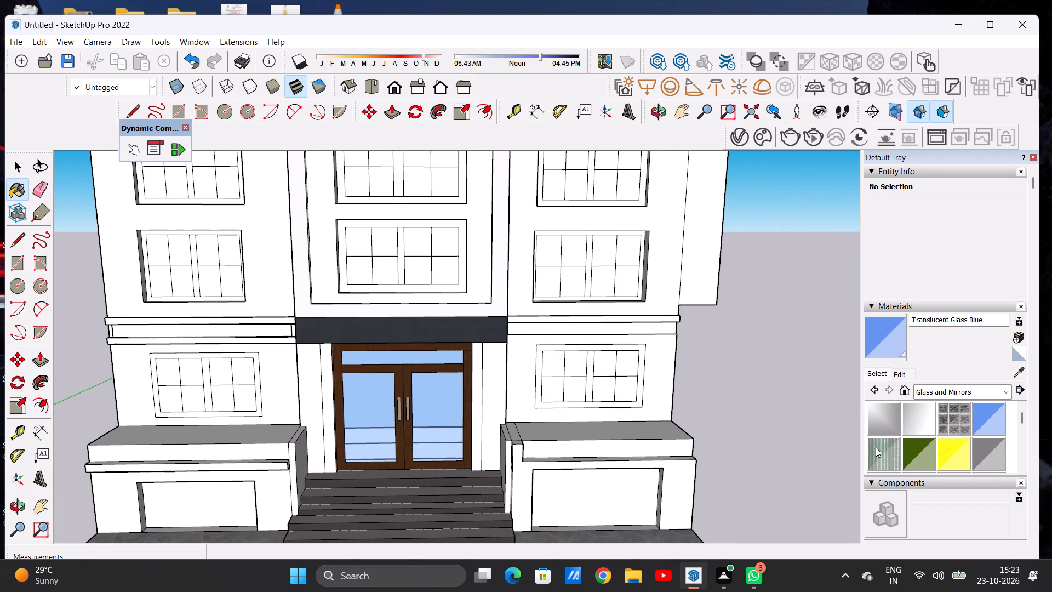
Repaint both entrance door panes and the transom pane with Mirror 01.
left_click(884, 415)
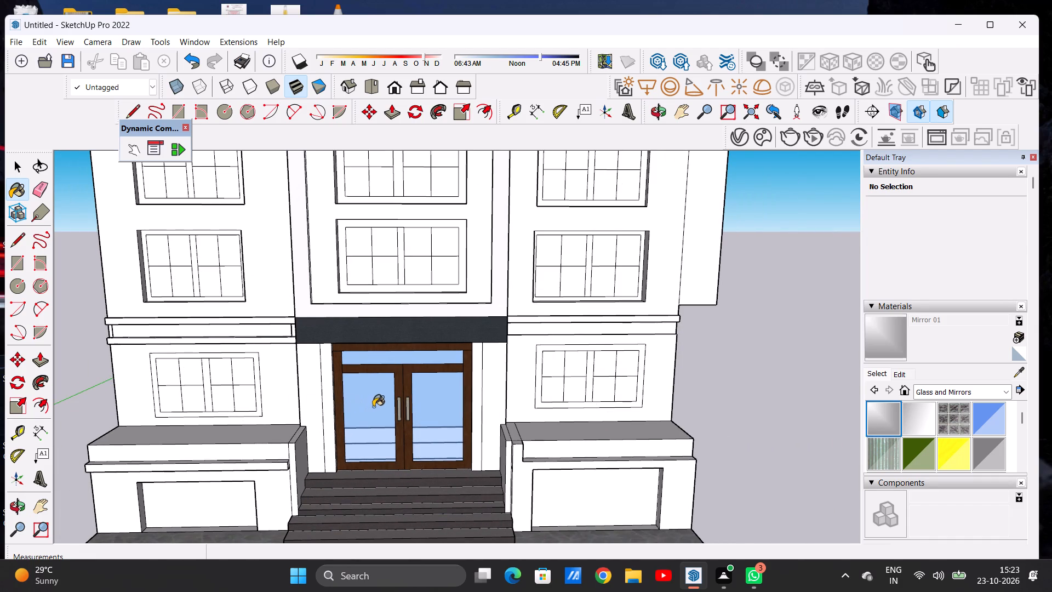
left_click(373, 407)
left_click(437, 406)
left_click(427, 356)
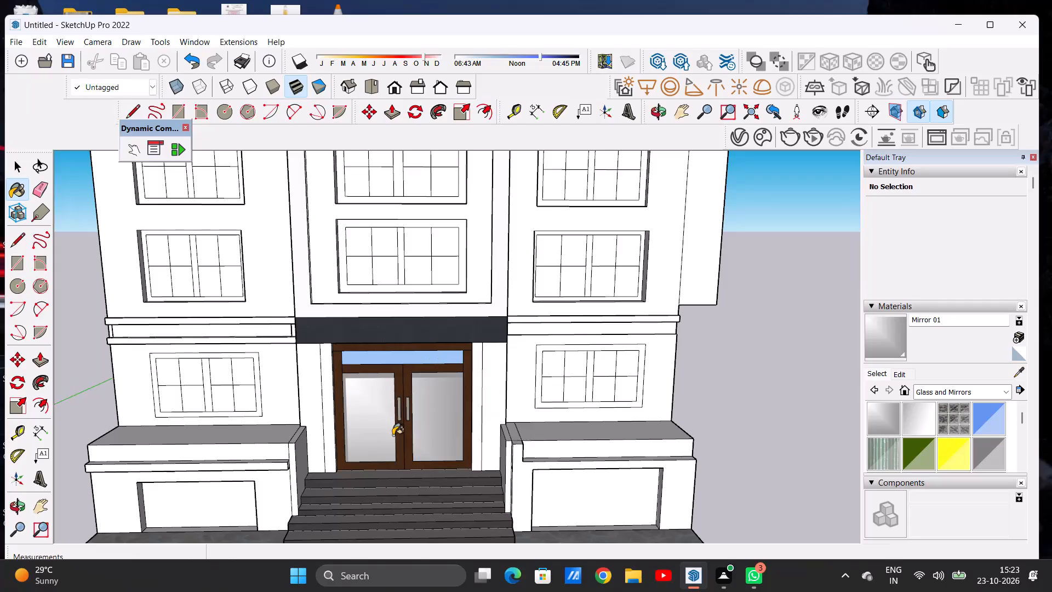
Examine the mirrored door glazing against the whole facade and from close up.
scroll(393, 435, "down", 5)
scroll(408, 449, "up", 1)
scroll(408, 449, "down", 4)
middle_click_drag(416, 442, 415, 426)
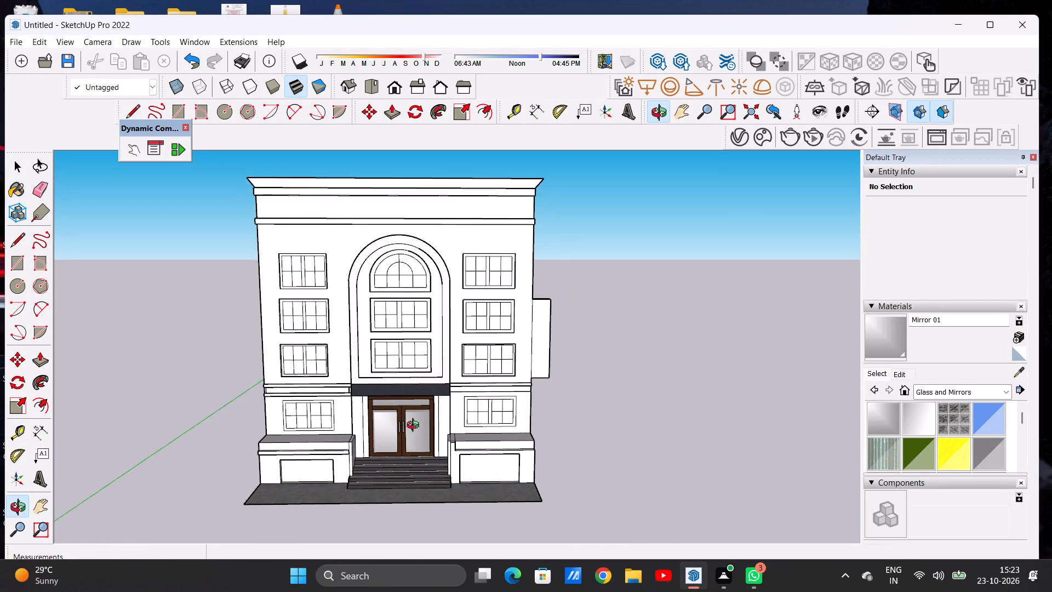
middle_click_drag(415, 426, 415, 422)
scroll(382, 448, "up", 14)
scroll(399, 439, "down", 5)
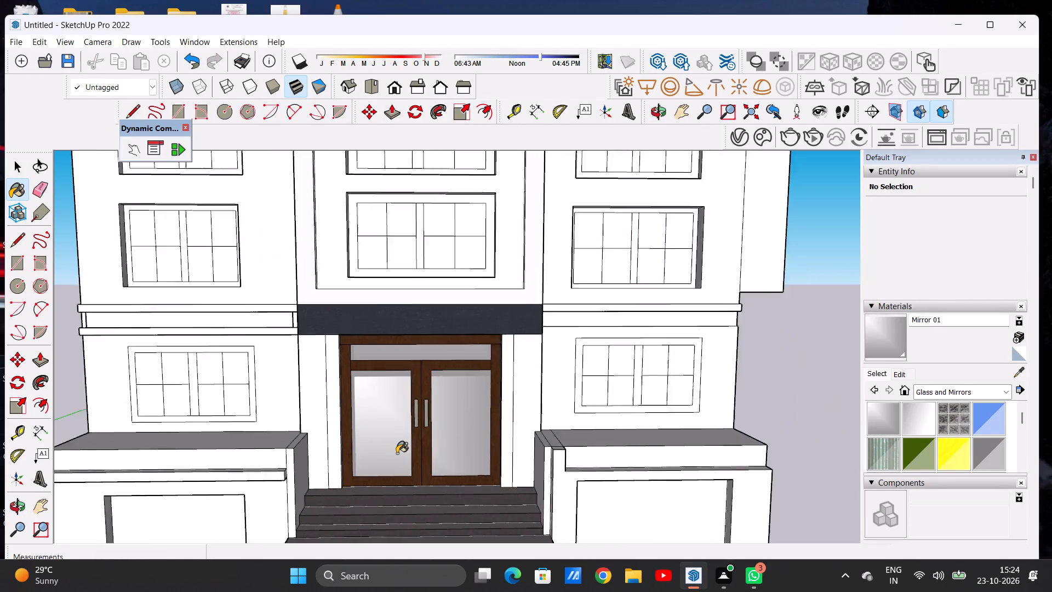
scroll(397, 453, "down", 7)
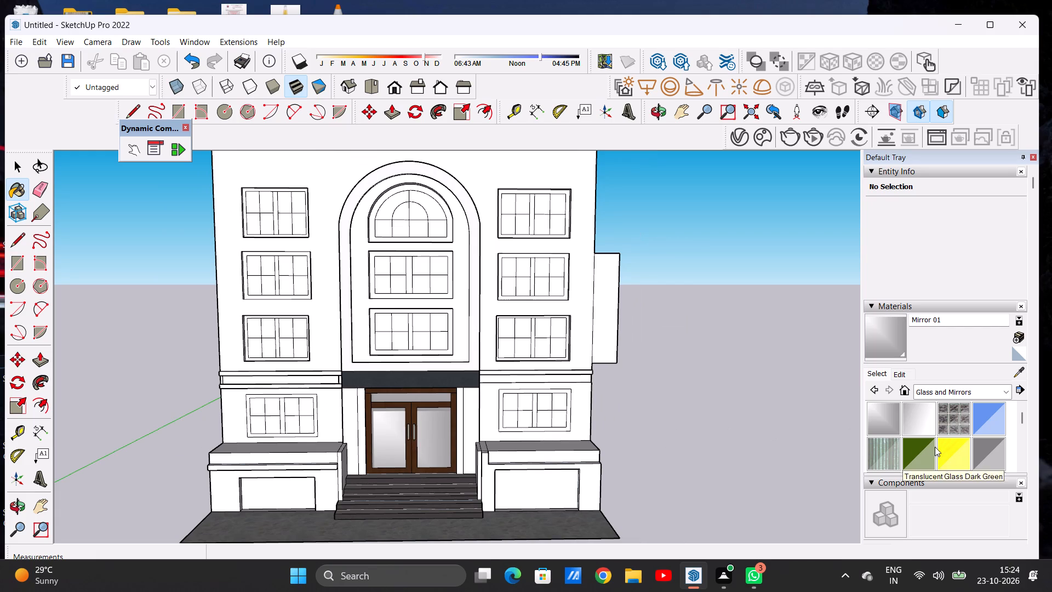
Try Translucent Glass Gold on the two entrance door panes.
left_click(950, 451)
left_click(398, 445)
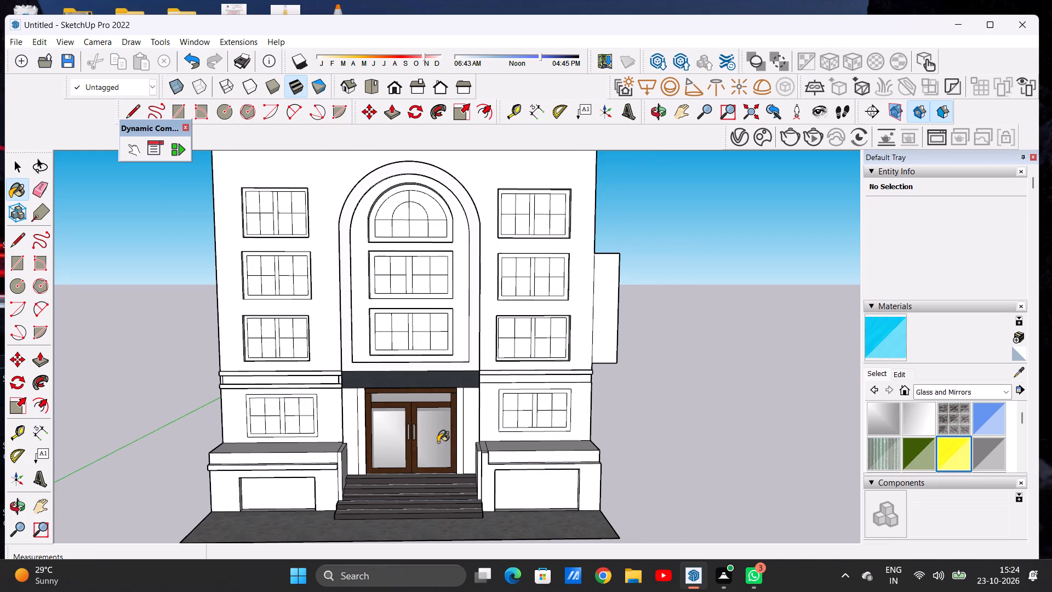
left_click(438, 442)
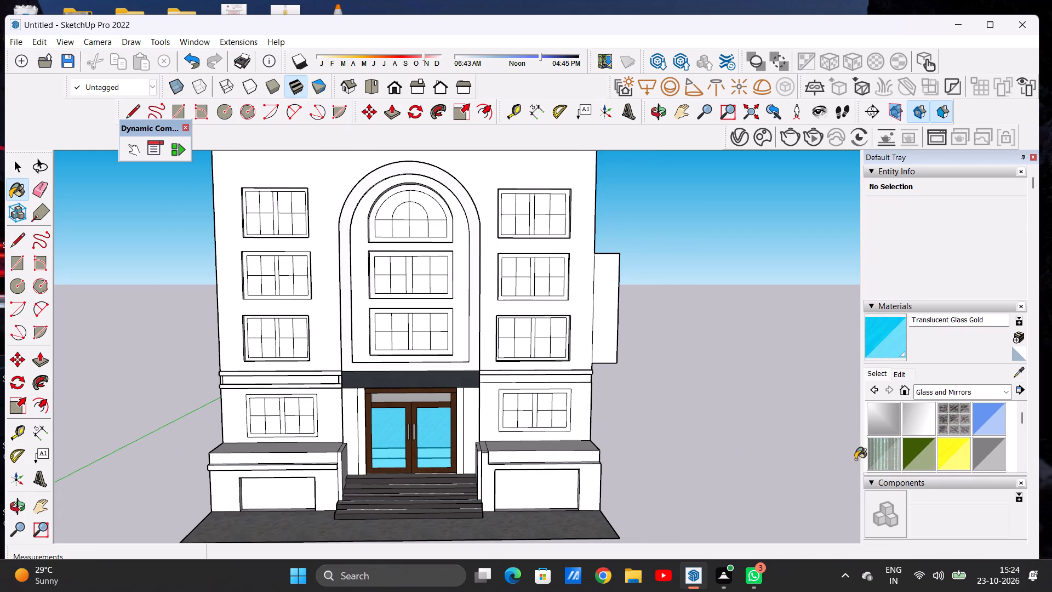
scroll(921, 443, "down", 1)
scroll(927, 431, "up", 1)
Paint both entrance door panes and the transom pane with Mirror 02 from the Glass and Mirrors materials.
left_click(925, 423)
scroll(447, 462, "up", 7)
left_click(325, 454)
left_click(426, 432)
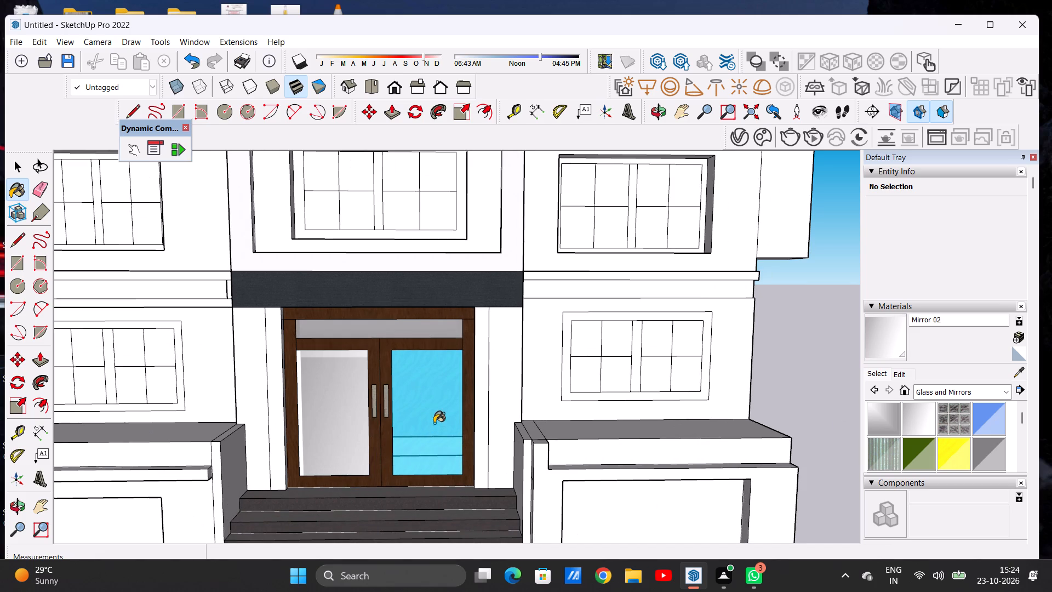
left_click(436, 332)
scroll(435, 404, "down", 11)
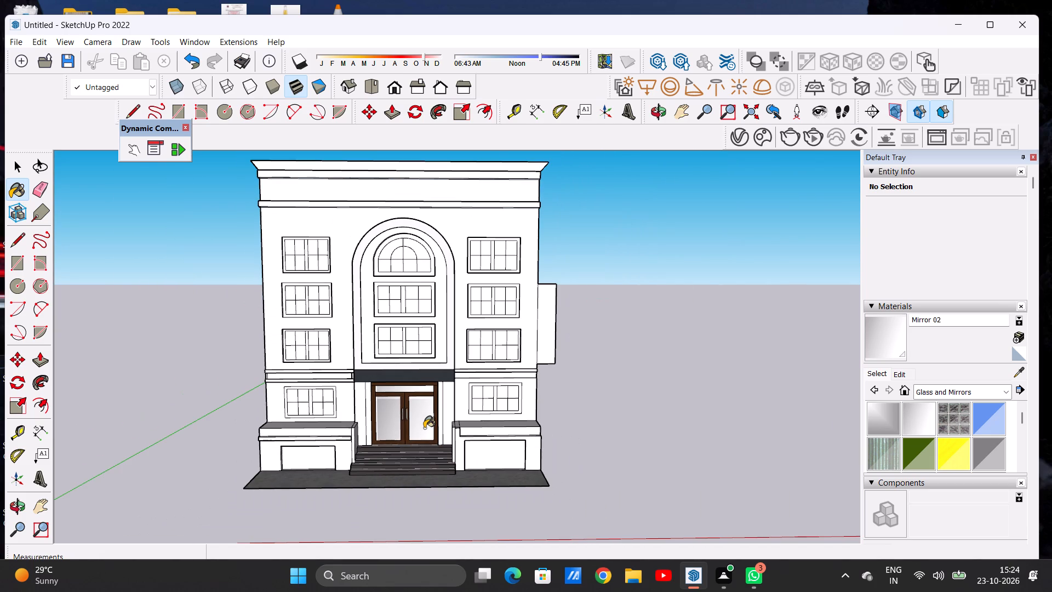
key("space")
scroll(396, 516, "down", 4)
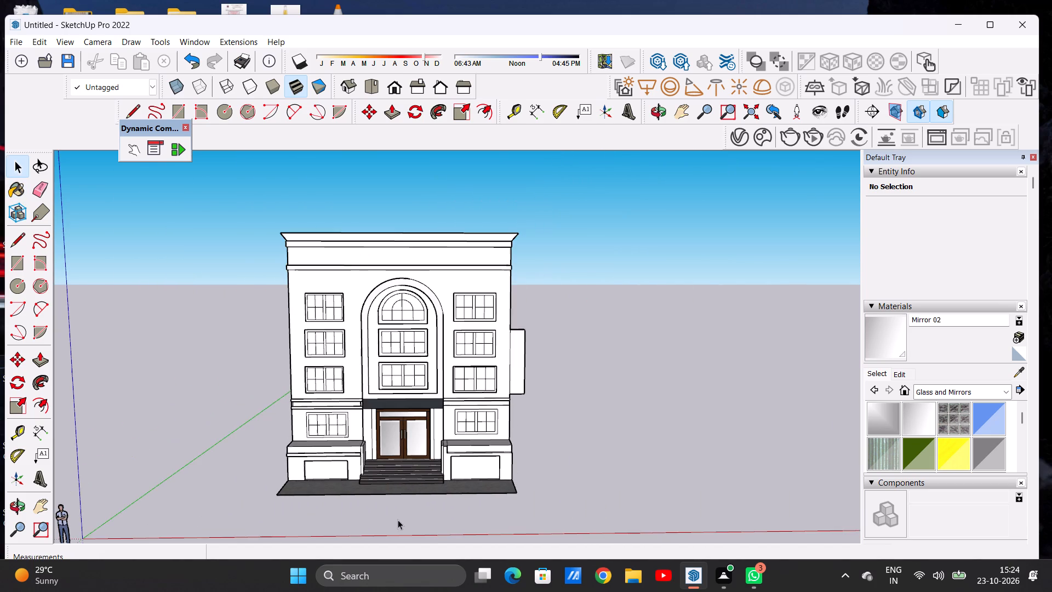
Examine the entrance steps, stone paving and mirrored door from close up and against the whole facade.
scroll(404, 520, "down", 2)
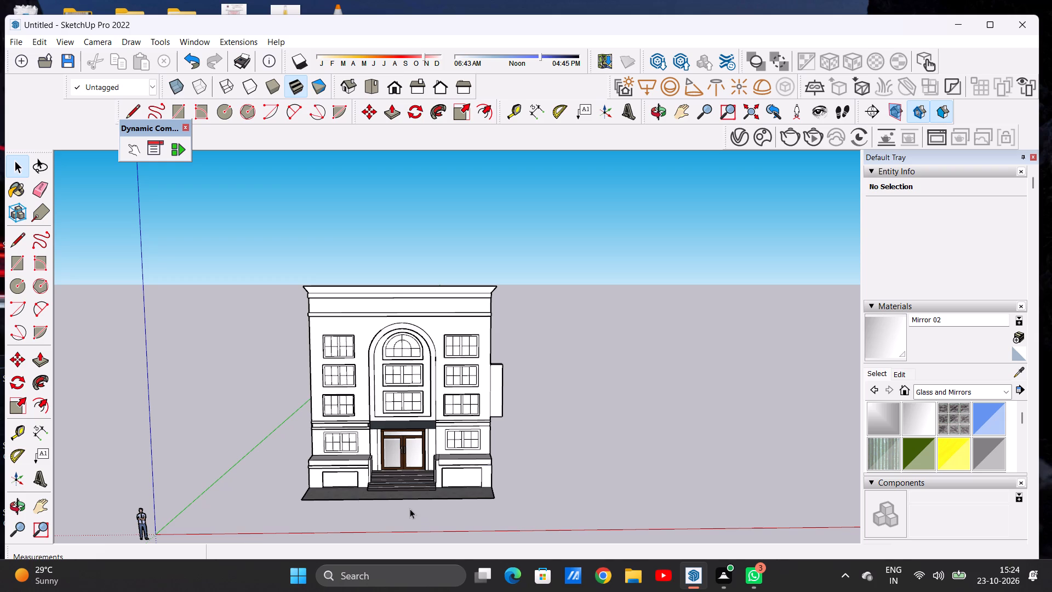
scroll(449, 399, "down", 4)
scroll(414, 466, "up", 5)
middle_click_drag(423, 444, 421, 451)
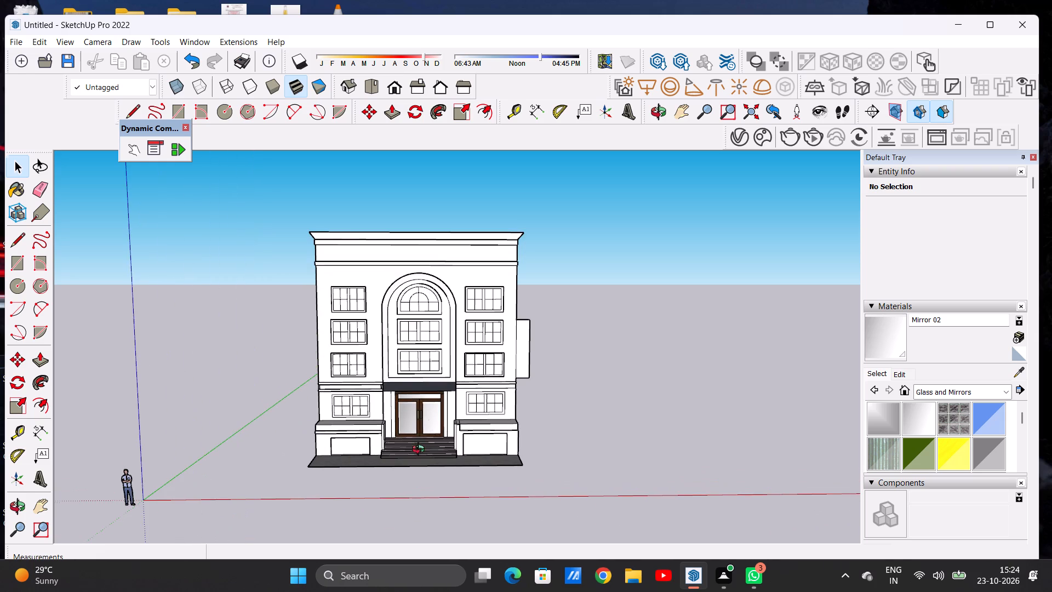
middle_click_drag(421, 451, 415, 516)
scroll(410, 456, "up", 8)
scroll(341, 452, "up", 8)
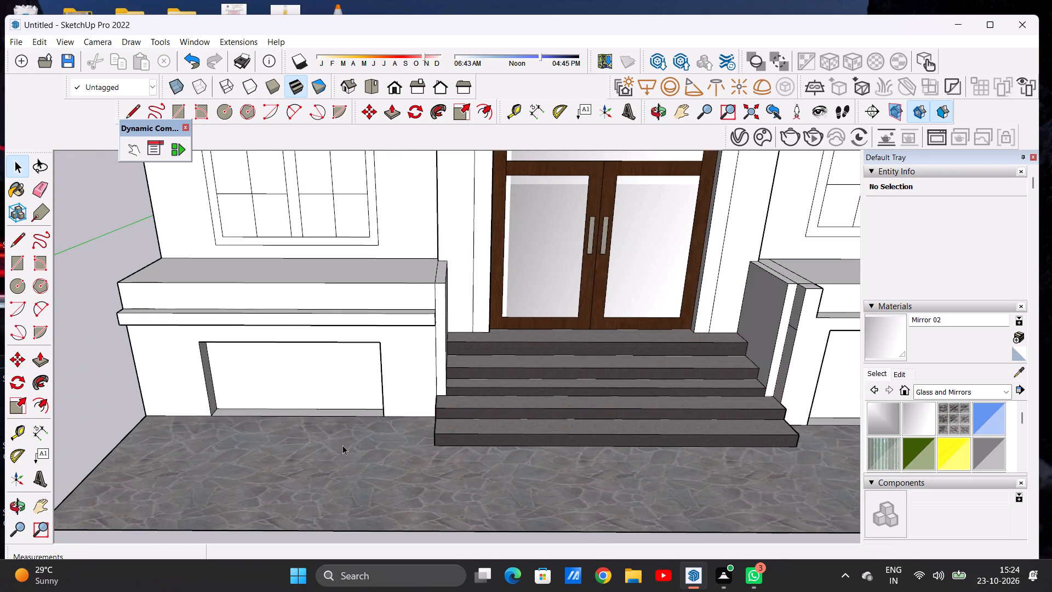
scroll(399, 441, "down", 1)
scroll(603, 414, "up", 9)
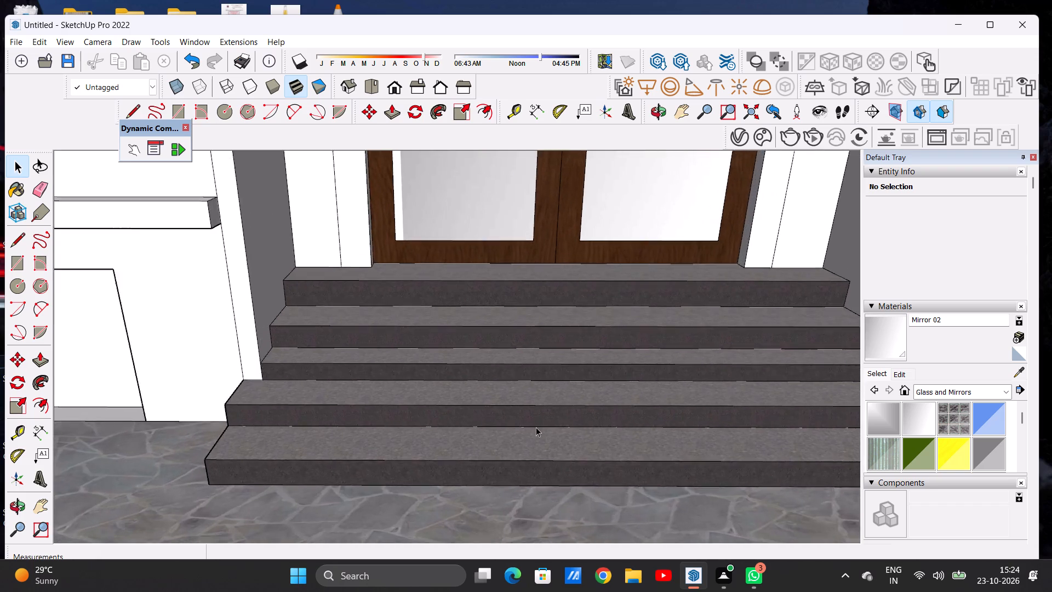
scroll(536, 427, "up", 3)
middle_click_drag(511, 426, 513, 498)
scroll(463, 481, "down", 11)
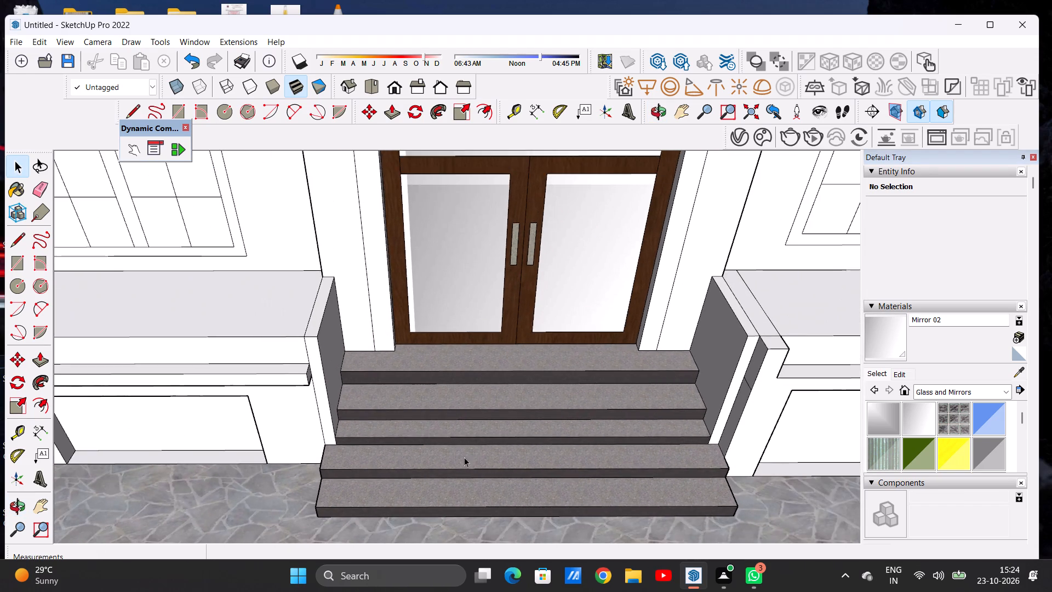
scroll(460, 447, "down", 5)
scroll(472, 449, "up", 4)
scroll(472, 449, "down", 5)
middle_click_drag(518, 461, 518, 429)
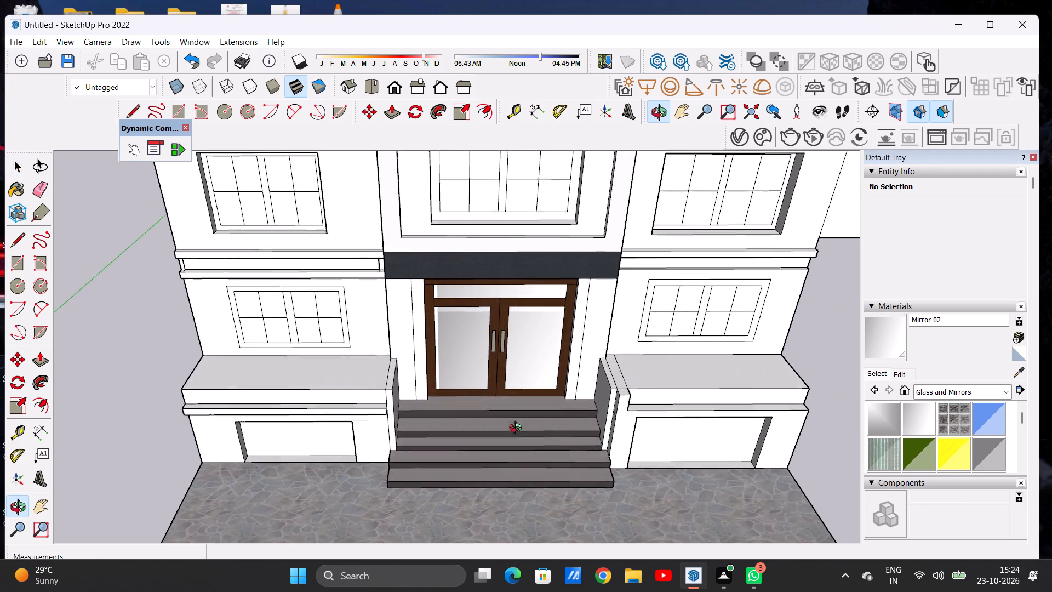
middle_click_drag(518, 429, 516, 423)
middle_click(516, 423)
scroll(487, 414, "down", 7)
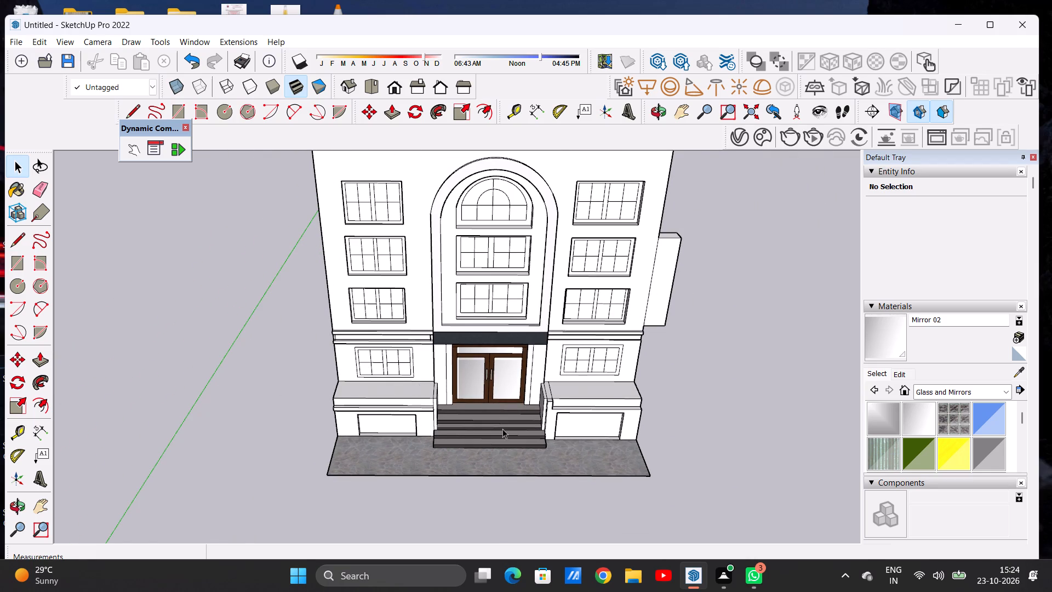
scroll(534, 432, "down", 5)
middle_click_drag(575, 418, 572, 396)
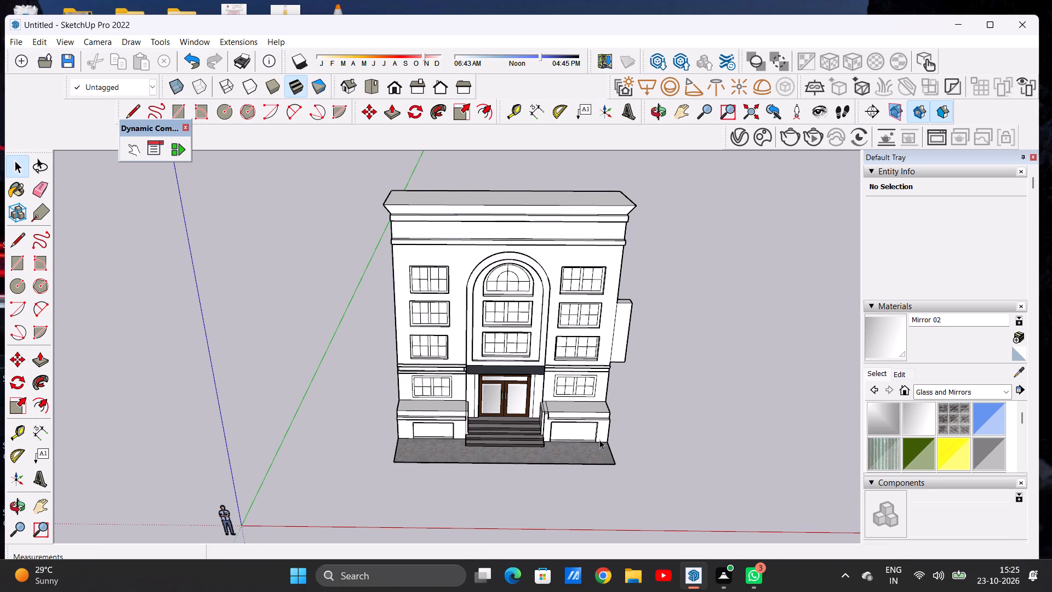
Paint the back face of the recessed plinth panel right of the entrance steps with Formica Laminate Dark from Synthetic Surfaces.
scroll(595, 443, "up", 6)
scroll(552, 429, "up", 8)
middle_click_drag(559, 437, 561, 386)
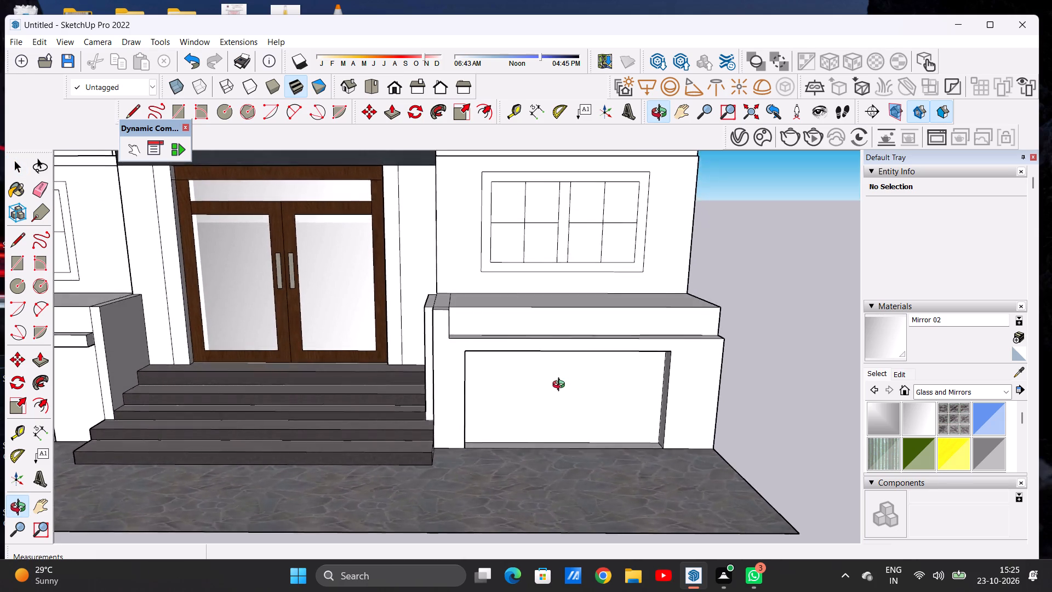
middle_click_drag(561, 386, 558, 355)
scroll(567, 382, "up", 4)
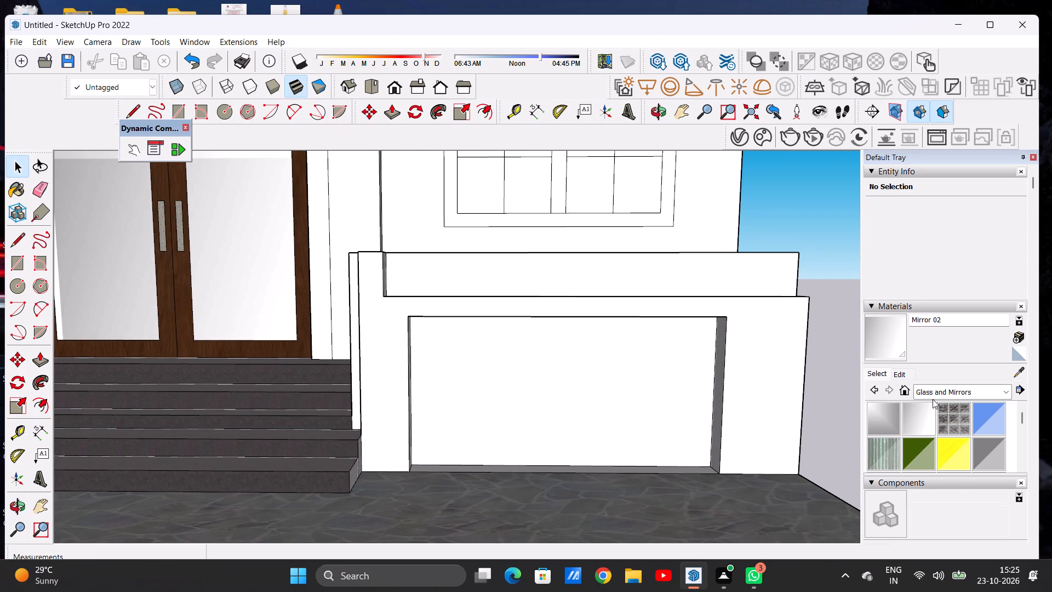
left_click(936, 391)
left_click(955, 531)
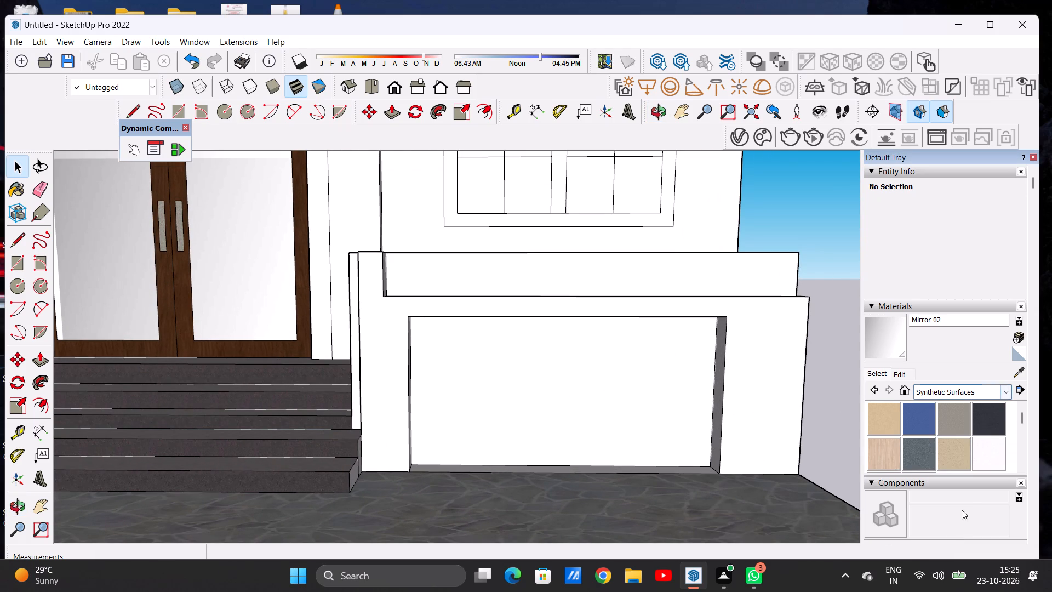
left_click(986, 422)
left_click(675, 425)
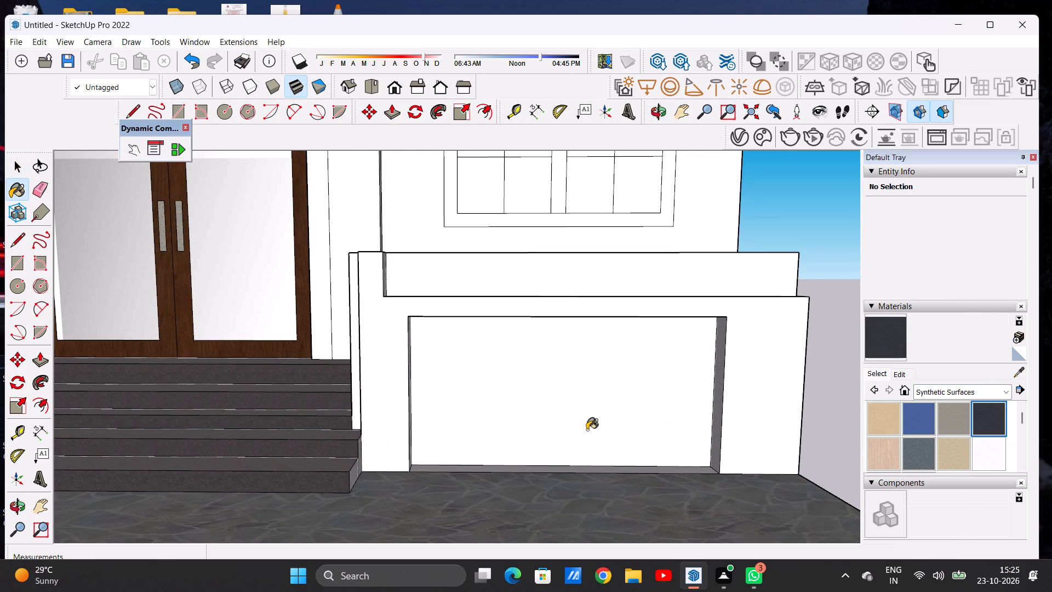
scroll(587, 430, "up", 3)
scroll(610, 396, "down", 1)
scroll(611, 395, "up", 1)
scroll(611, 394, "down", 4)
Paint the bottom, top and both side reveals of the right plinth recess with Formica Laminate Dark.
middle_click_drag(619, 457, 623, 510)
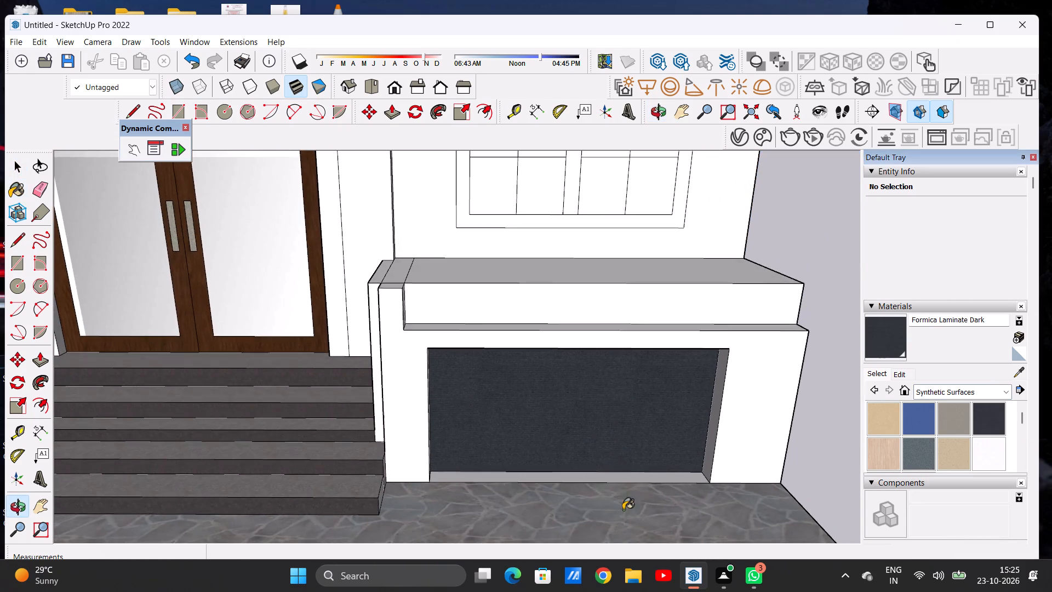
scroll(660, 477, "up", 2)
scroll(660, 477, "down", 1)
scroll(660, 477, "up", 2)
left_click(664, 477)
scroll(740, 419, "up", 7)
left_click(724, 416)
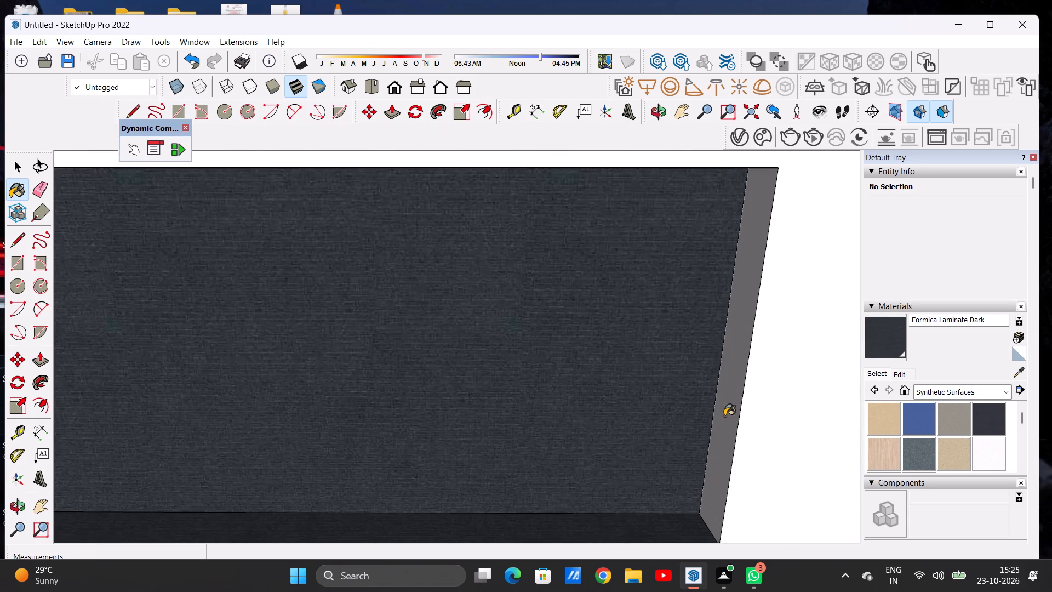
scroll(614, 437, "down", 7)
scroll(606, 443, "up", 1)
scroll(605, 441, "down", 4)
middle_click_drag(591, 439, 411, 325)
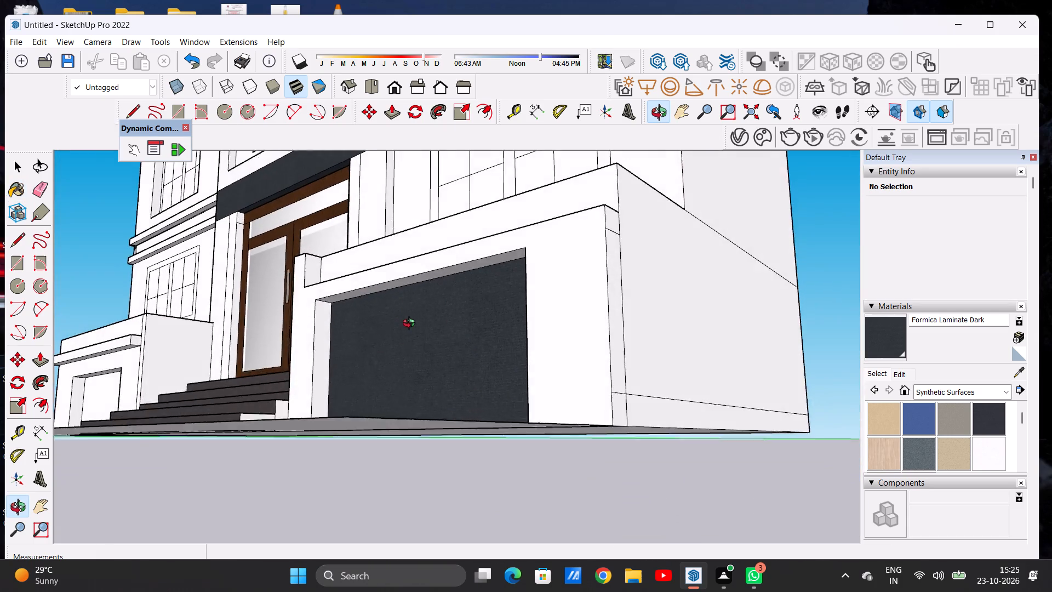
middle_click_drag(411, 325, 410, 339)
scroll(340, 318, "up", 13)
left_click(340, 289)
left_click(291, 335)
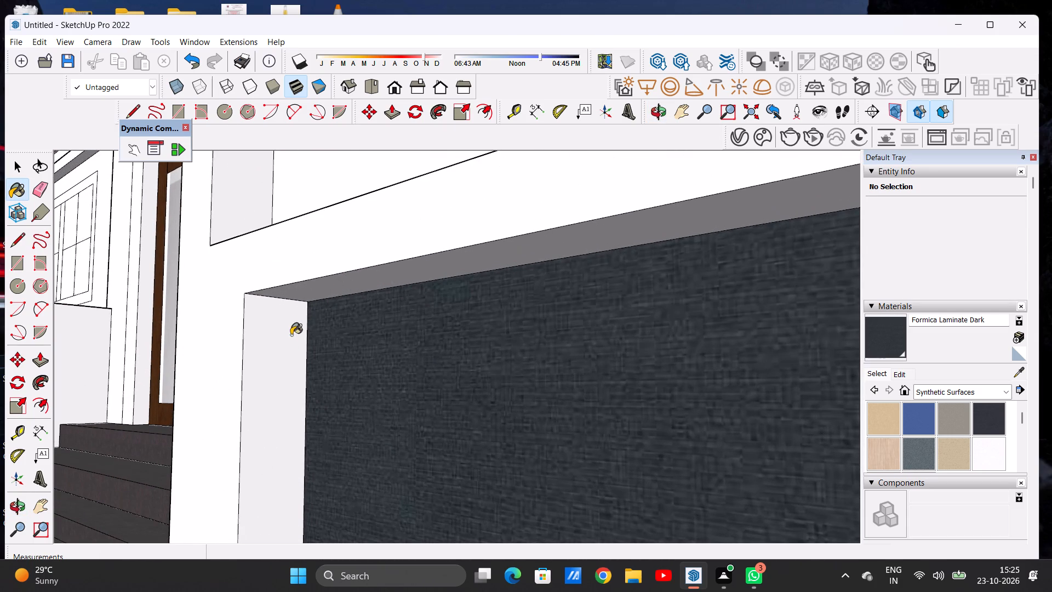
Examine the dark right plinth recess against the entrance and the whole facade.
scroll(303, 387, "down", 17)
middle_click_drag(356, 392, 570, 416)
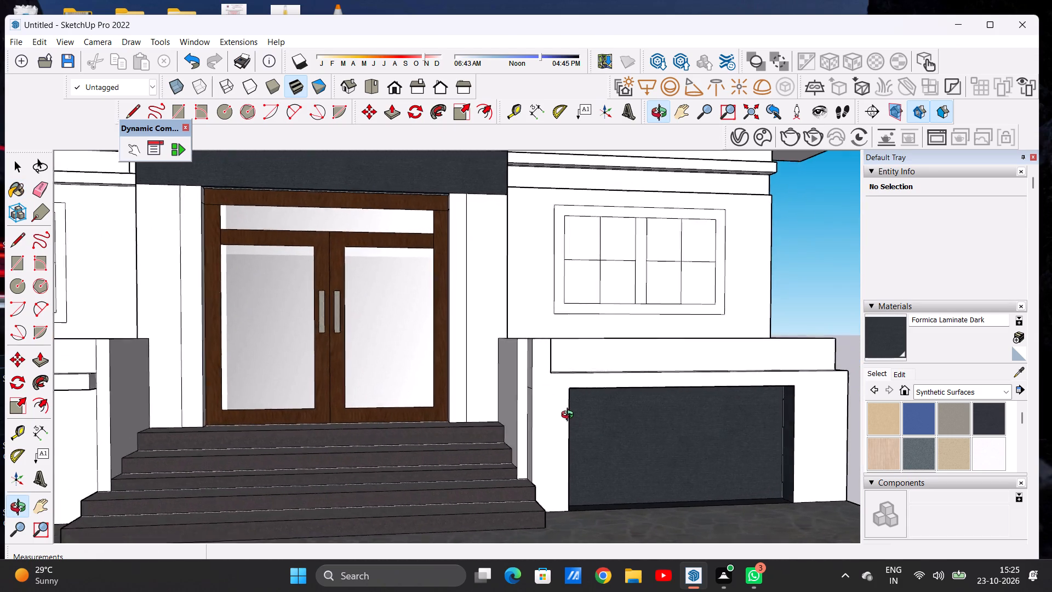
middle_click_drag(570, 416, 530, 418)
scroll(403, 436, "down", 6)
scroll(426, 437, "up", 1)
scroll(554, 412, "down", 10)
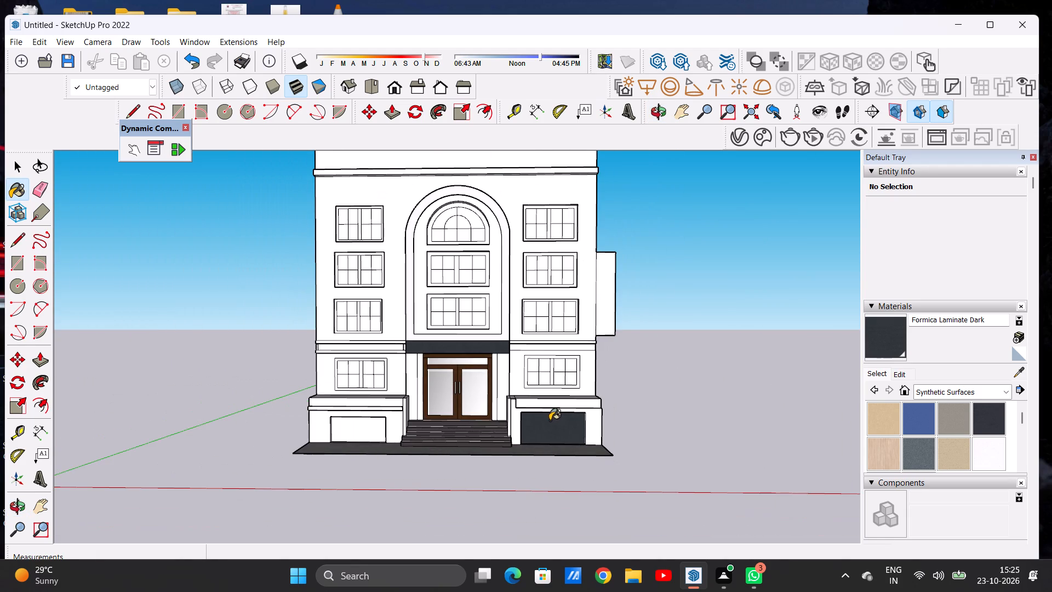
scroll(521, 425, "down", 2)
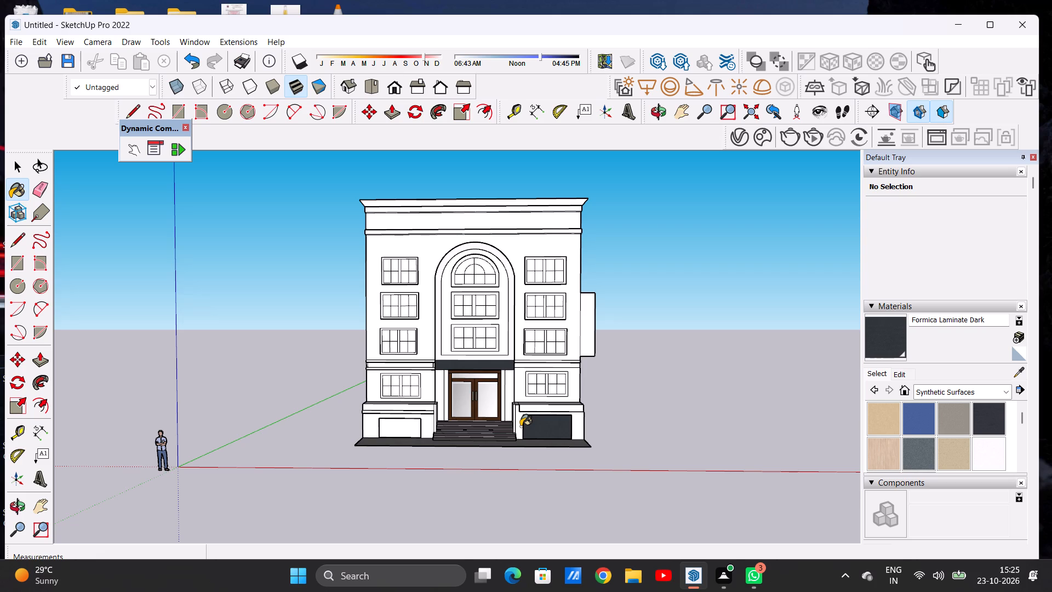
scroll(505, 444, "up", 1)
scroll(506, 444, "down", 1)
scroll(507, 444, "up", 6)
key("space")
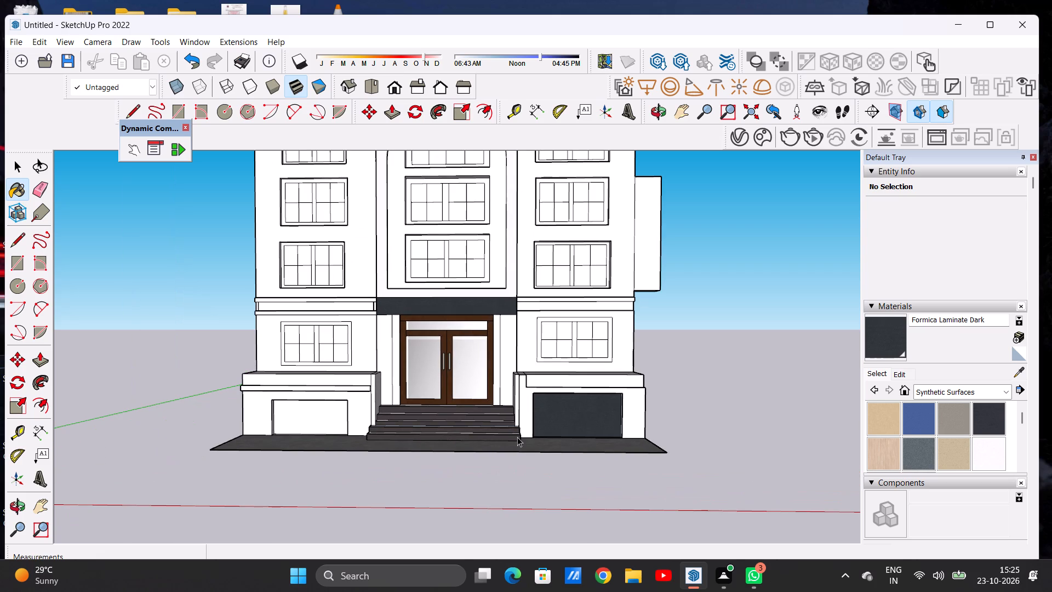
scroll(451, 438, "down", 10)
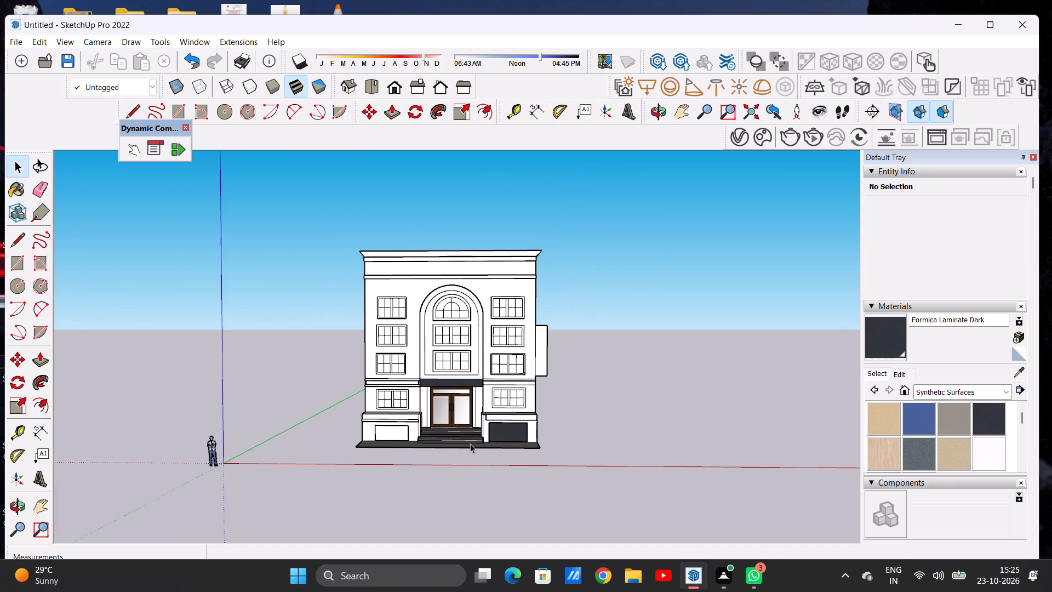
Paint the front, top and outer side of the box projecting from the right side wall with Formica Speckled Grey.
scroll(545, 361, "up", 6)
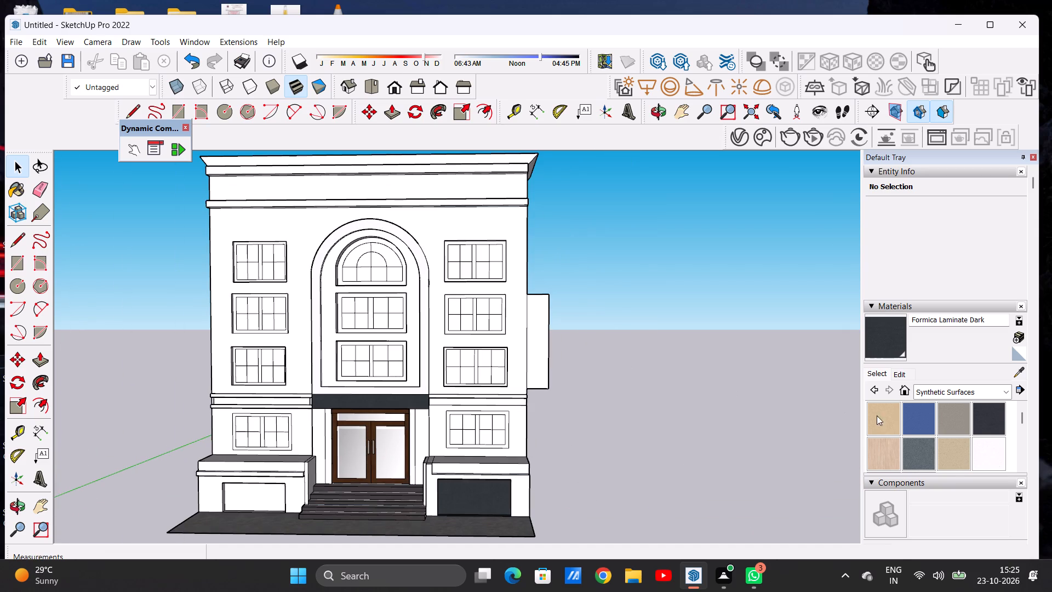
left_click(914, 453)
scroll(558, 338, "up", 5)
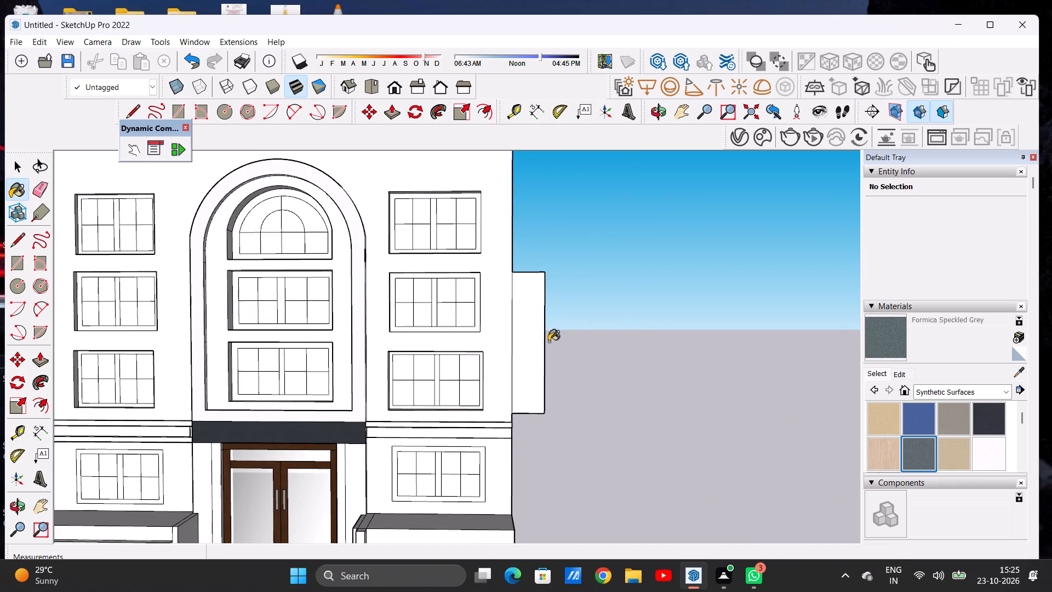
left_click(533, 345)
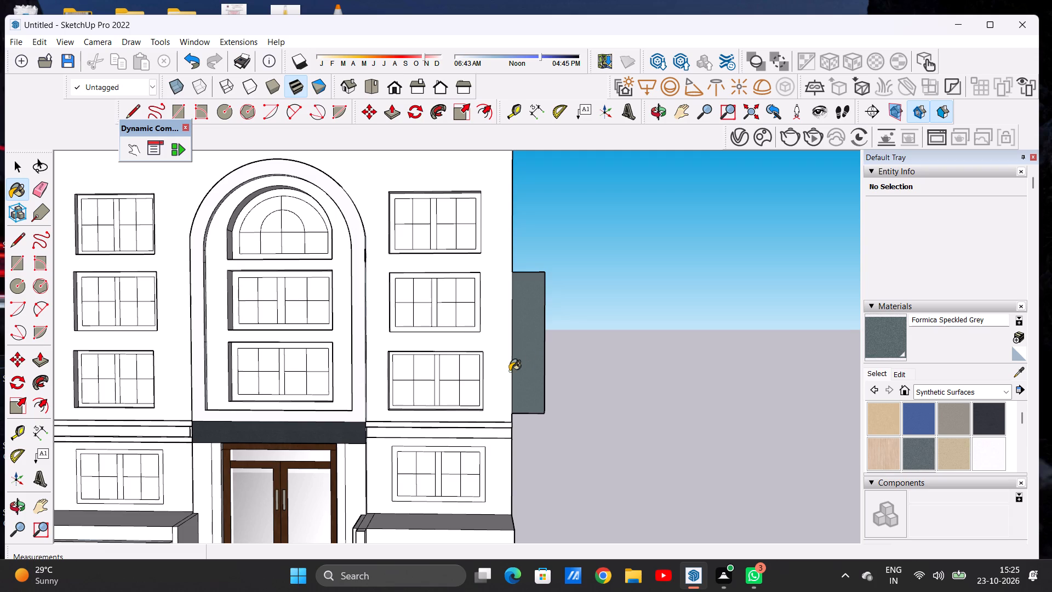
scroll(500, 373, "down", 5)
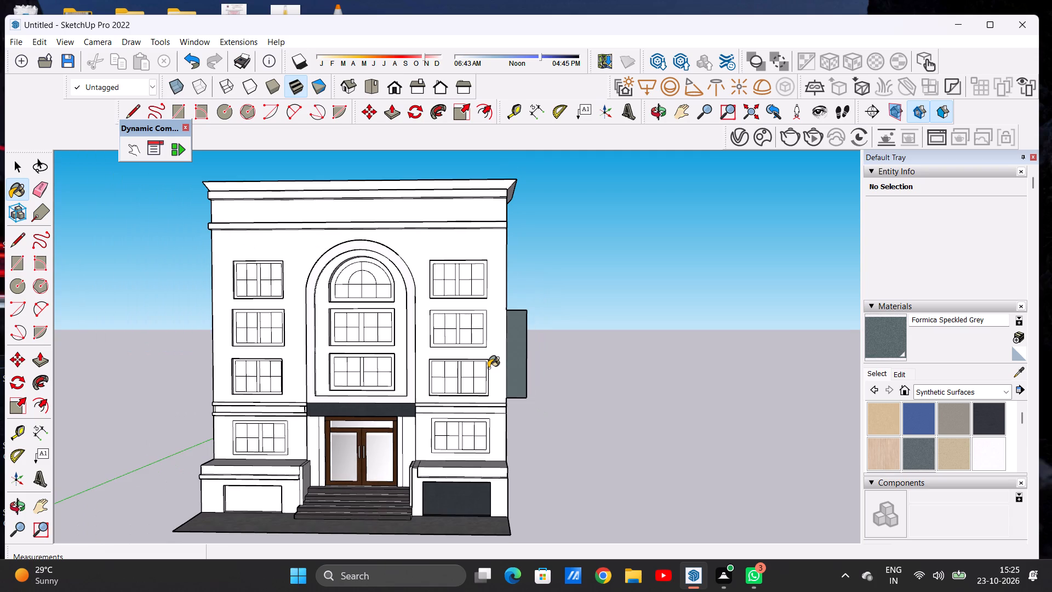
middle_click_drag(544, 306, 465, 413)
scroll(511, 333, "up", 17)
left_click(523, 311)
scroll(494, 308, "down", 8)
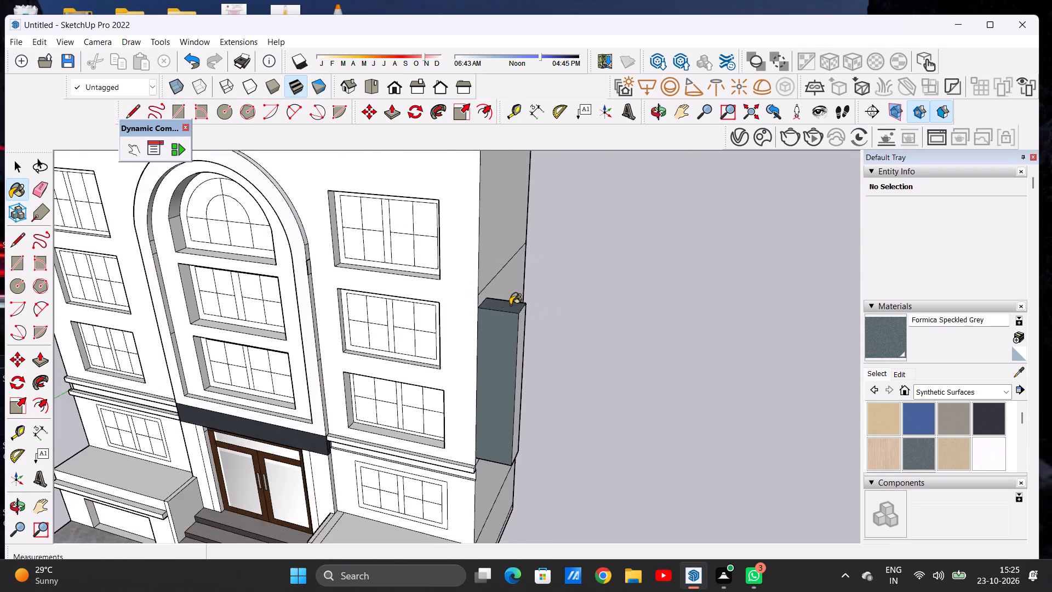
scroll(522, 312, "up", 10)
scroll(517, 322, "down", 1)
scroll(517, 322, "up", 2)
left_click(518, 320)
scroll(470, 313, "down", 7)
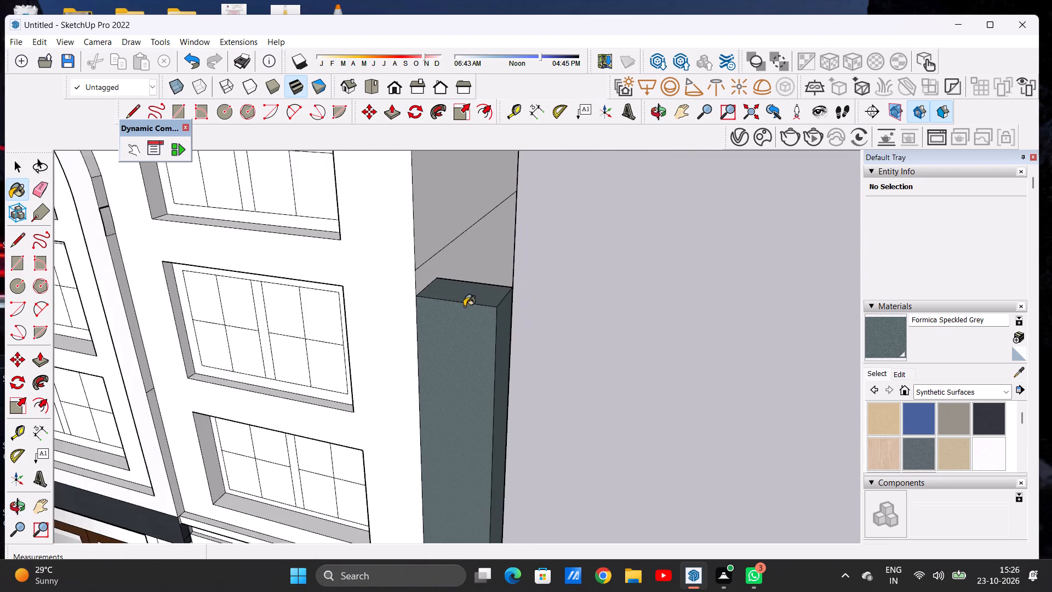
Paint the underside of the projecting side-wall box with Formica Speckled Grey.
scroll(464, 306, "down", 8)
scroll(460, 331, "up", 1)
scroll(470, 398, "down", 1)
middle_click_drag(482, 442, 443, 307)
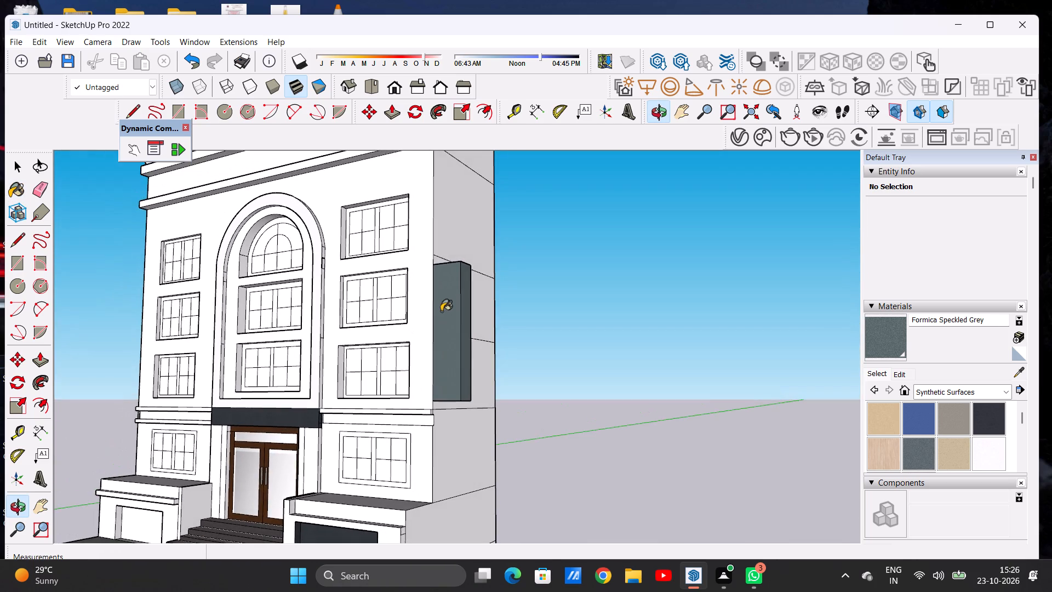
scroll(463, 400, "up", 9)
middle_click_drag(457, 409, 450, 356)
scroll(447, 343, "up", 4)
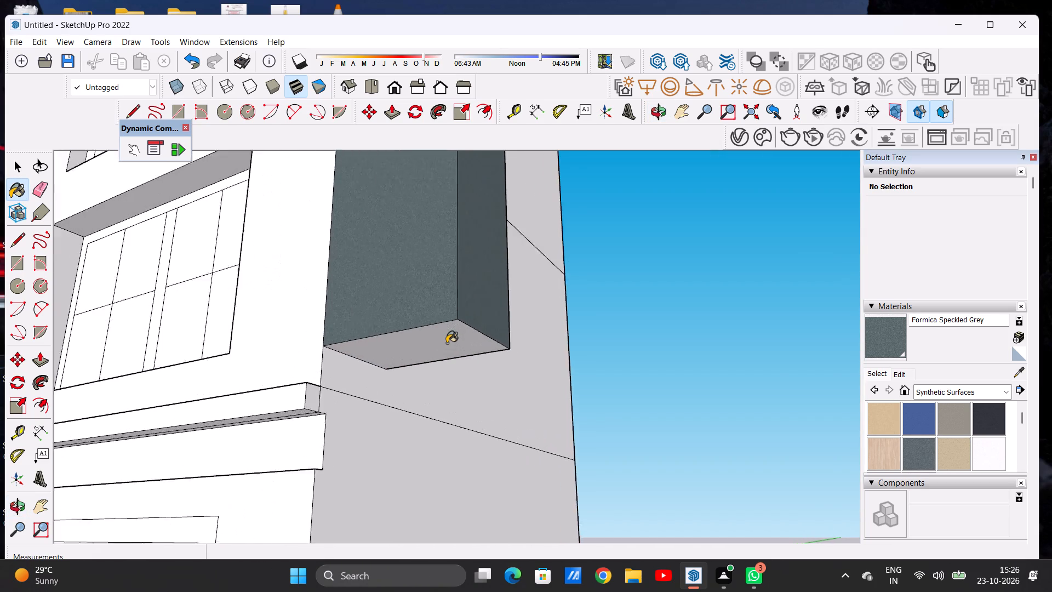
scroll(447, 343, "up", 3)
left_click(444, 342)
scroll(402, 391, "down", 18)
Paint both rear face sections of the projecting side-wall box with Formica Speckled Grey.
middle_click_drag(421, 310, 321, 369)
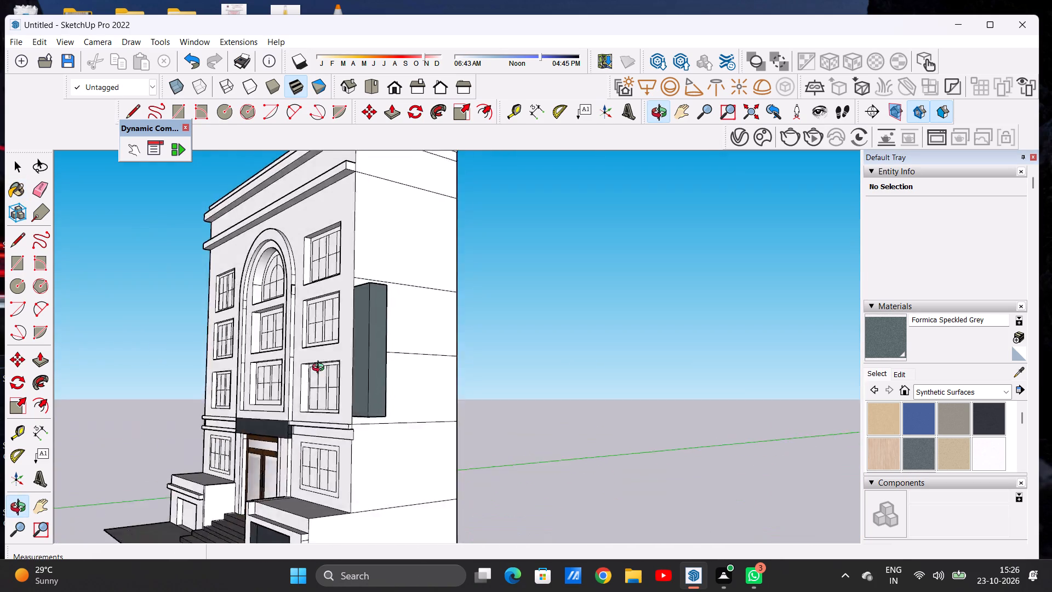
middle_click_drag(321, 369, 232, 469)
scroll(361, 346, "up", 5)
middle_click_drag(350, 346, 276, 375)
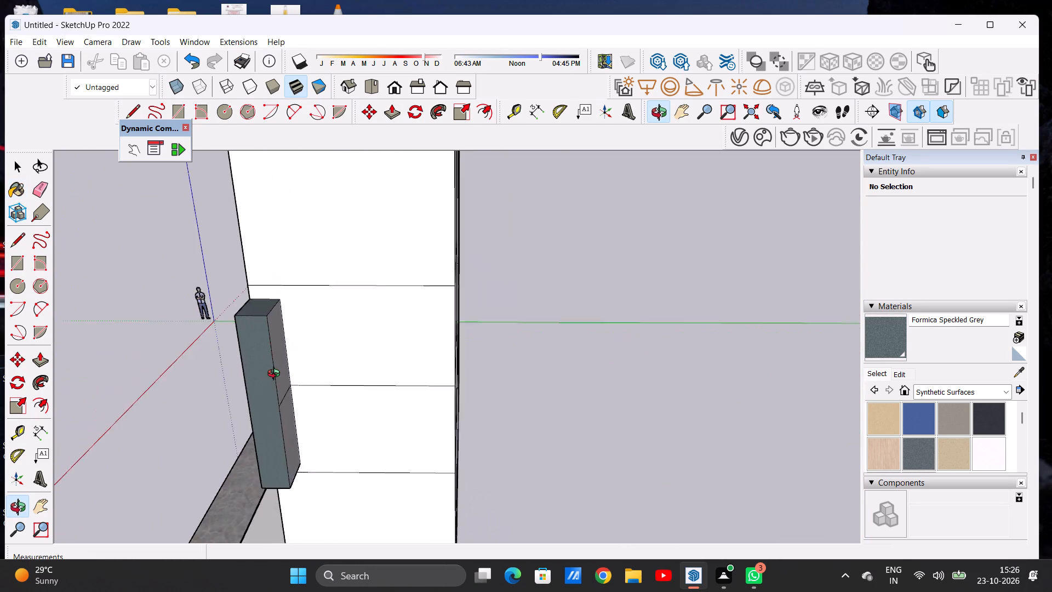
middle_click_drag(276, 375, 272, 385)
scroll(272, 362, "up", 7)
left_click(268, 361)
scroll(270, 345, "down", 8)
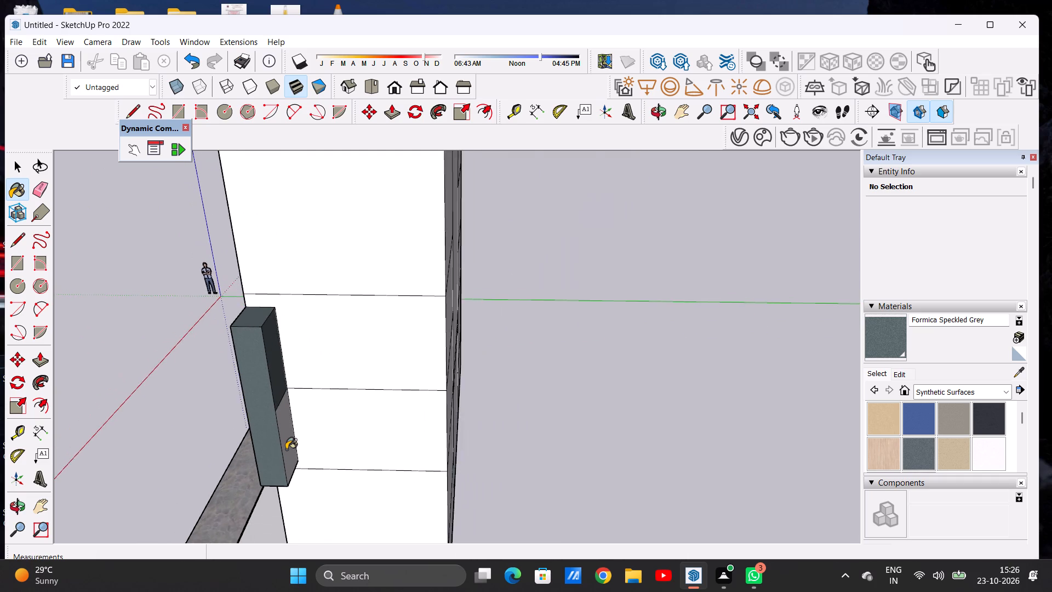
scroll(286, 449, "up", 6)
left_click(284, 436)
scroll(281, 421, "down", 11)
middle_click_drag(203, 426, 233, 422)
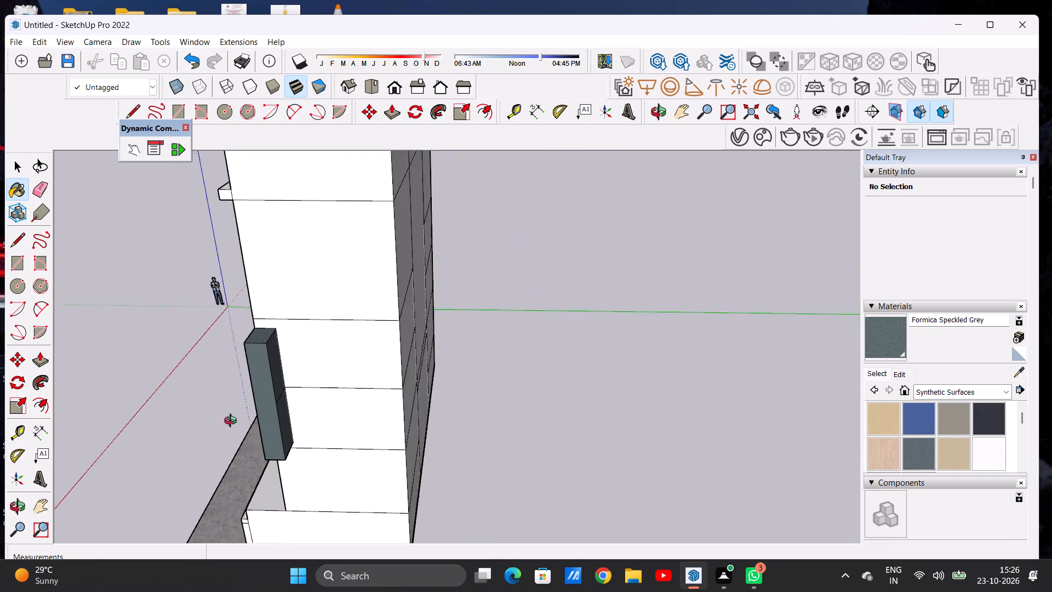
middle_click_drag(233, 422, 609, 386)
scroll(481, 384, "down", 11)
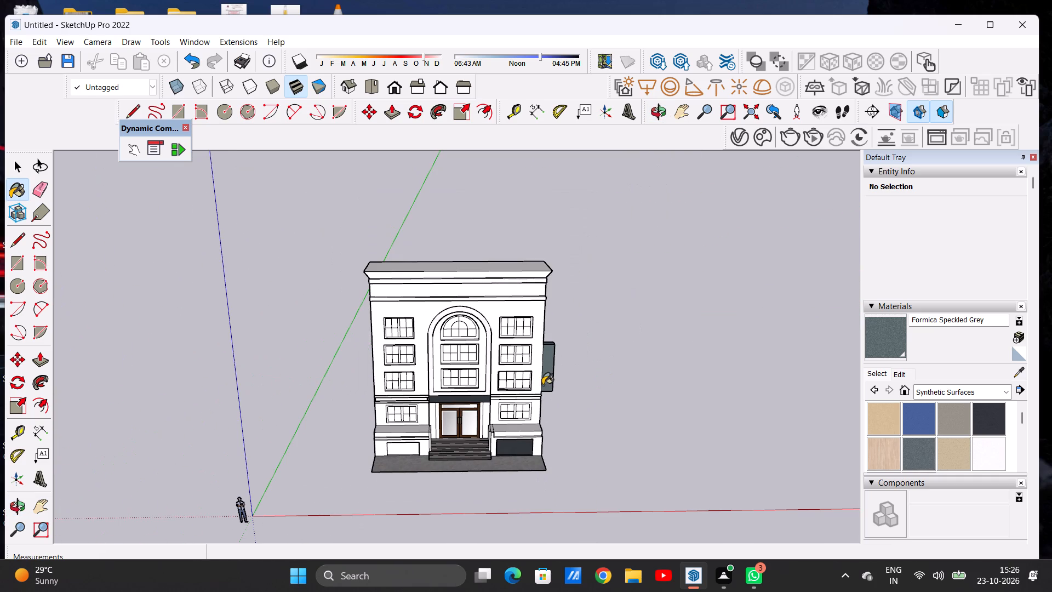
scroll(542, 384, "up", 12)
middle_click_drag(545, 399, 544, 382)
middle_click(544, 382)
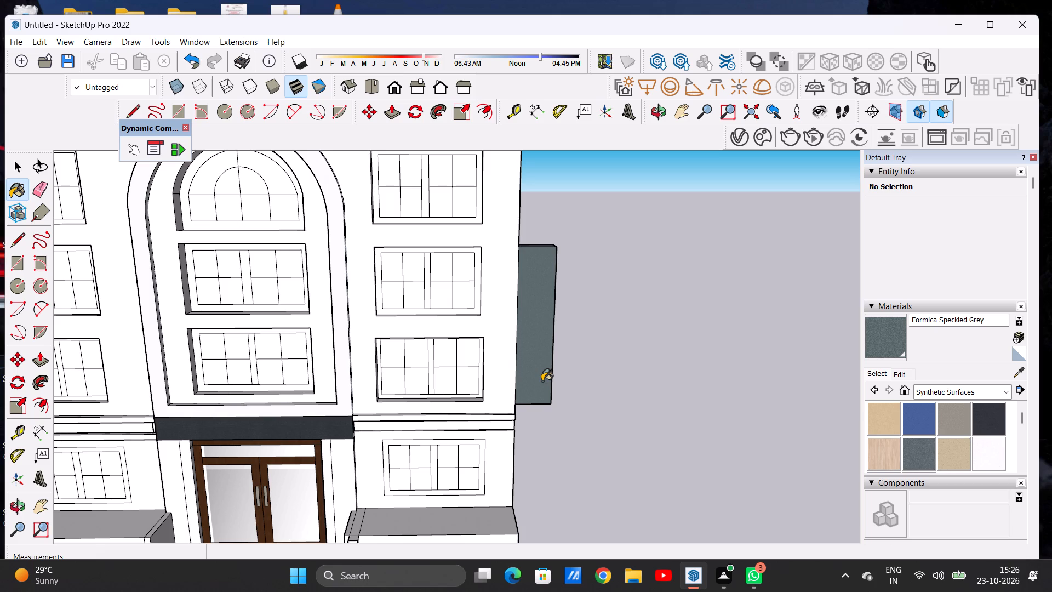
Examine the whole front facade with its painted side box from near and far and at different angles.
scroll(452, 363, "down", 14)
key("space")
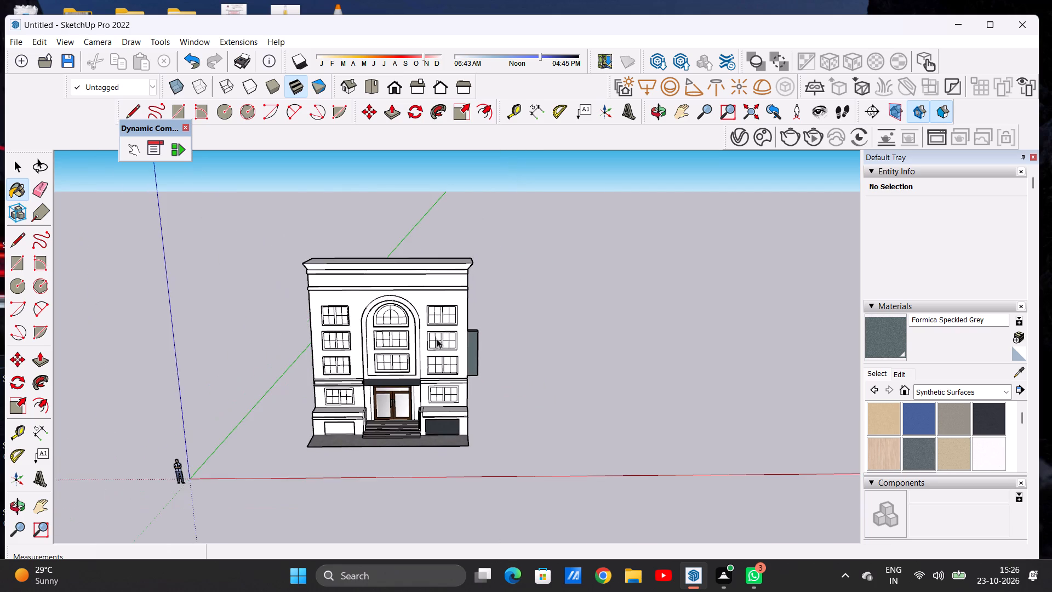
scroll(430, 329, "down", 7)
scroll(427, 375, "up", 8)
scroll(451, 230, "up", 6)
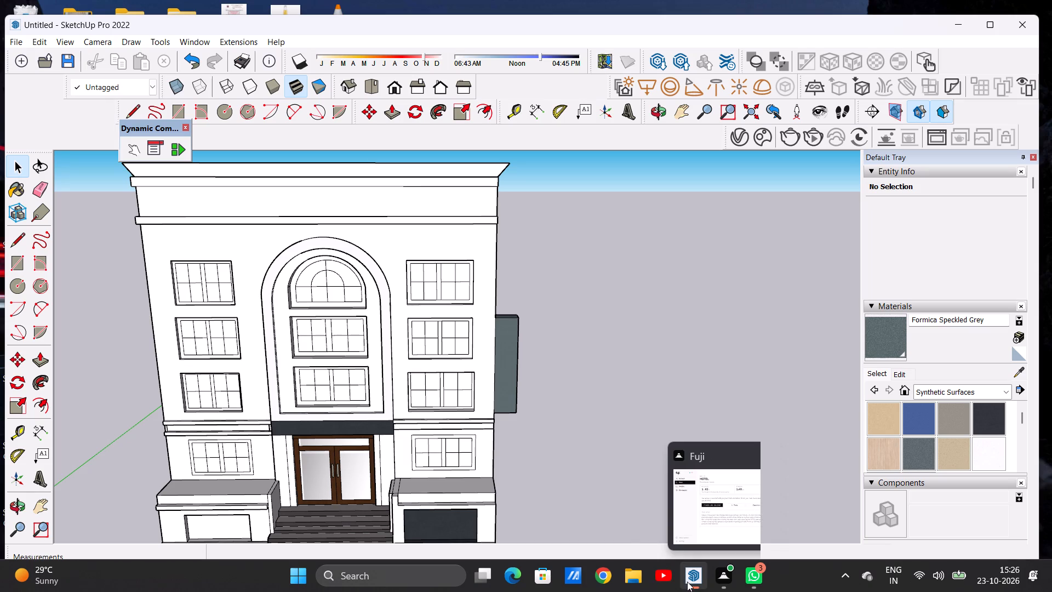
left_click(699, 528)
scroll(526, 487, "down", 8)
scroll(506, 458, "up", 5)
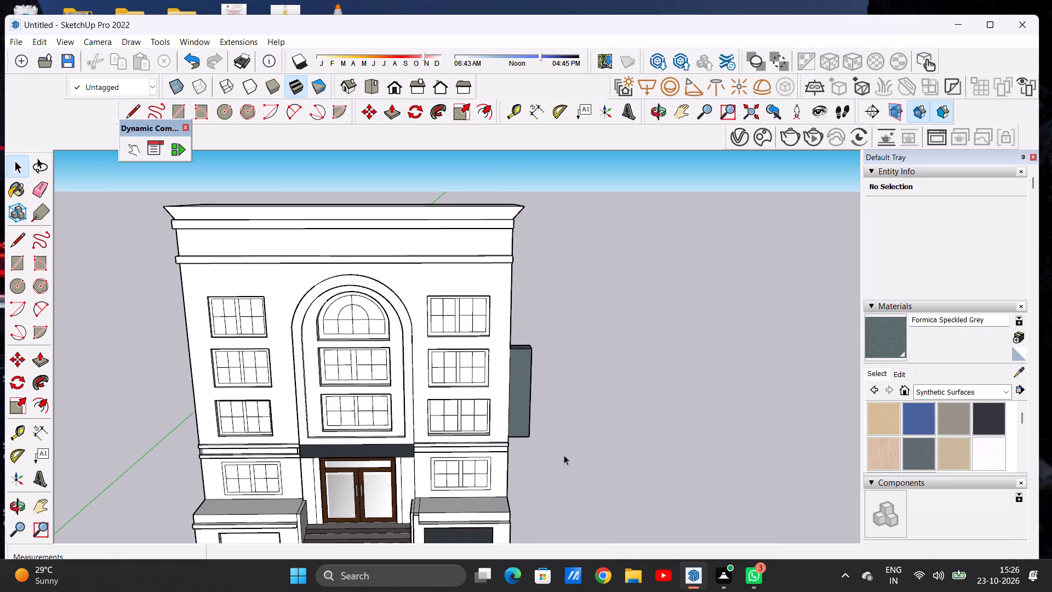
middle_click_drag(551, 448, 489, 393)
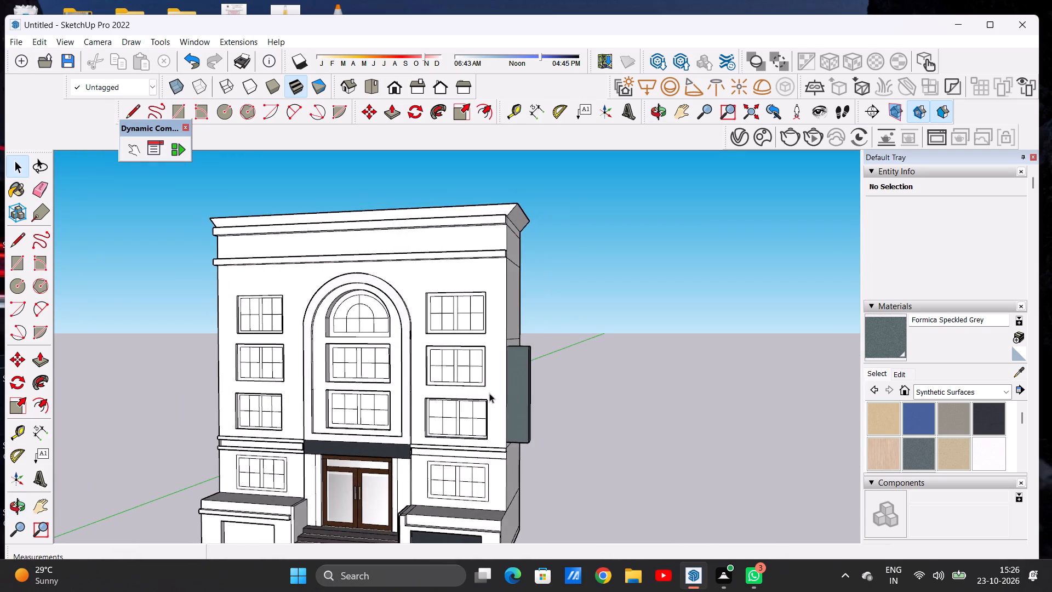
scroll(525, 393, "down", 9)
middle_click_drag(253, 406, 277, 384)
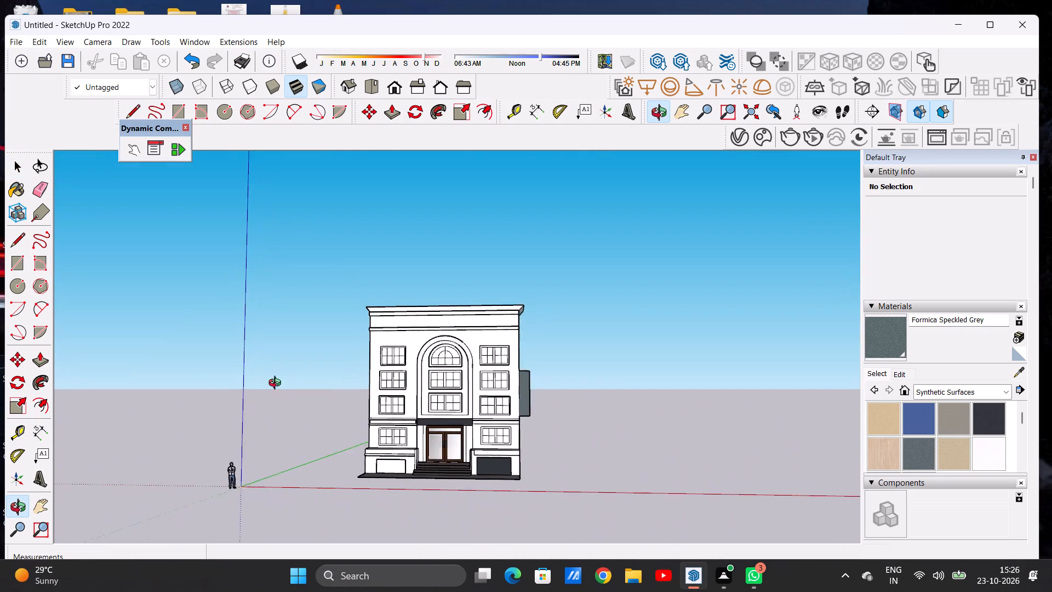
middle_click_drag(277, 384, 298, 457)
scroll(397, 473, "up", 4)
scroll(368, 474, "down", 6)
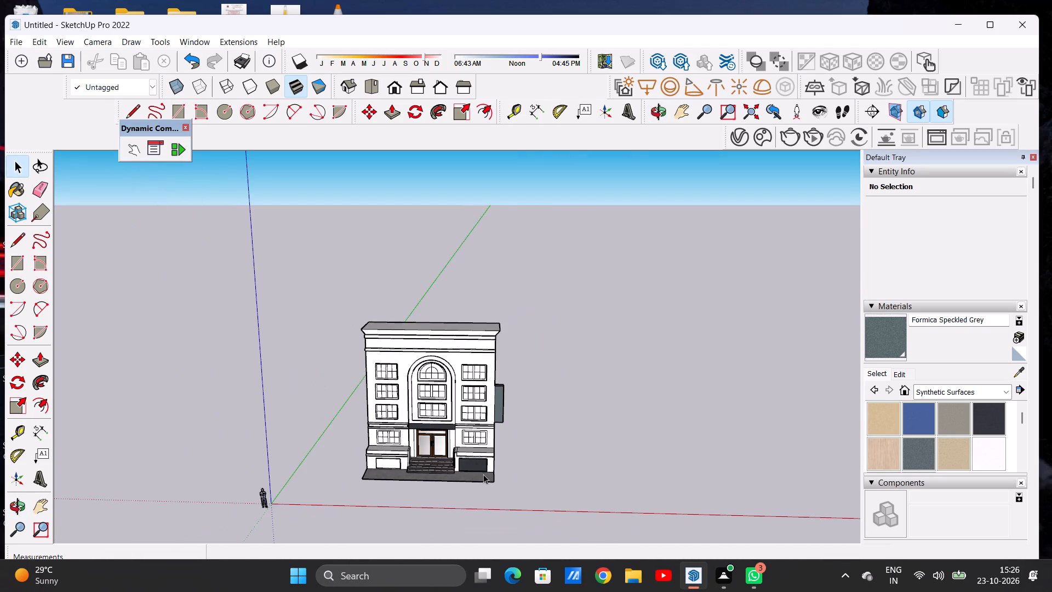
middle_click_drag(481, 474, 479, 443)
scroll(472, 440, "up", 1)
scroll(472, 440, "down", 2)
scroll(472, 440, "up", 5)
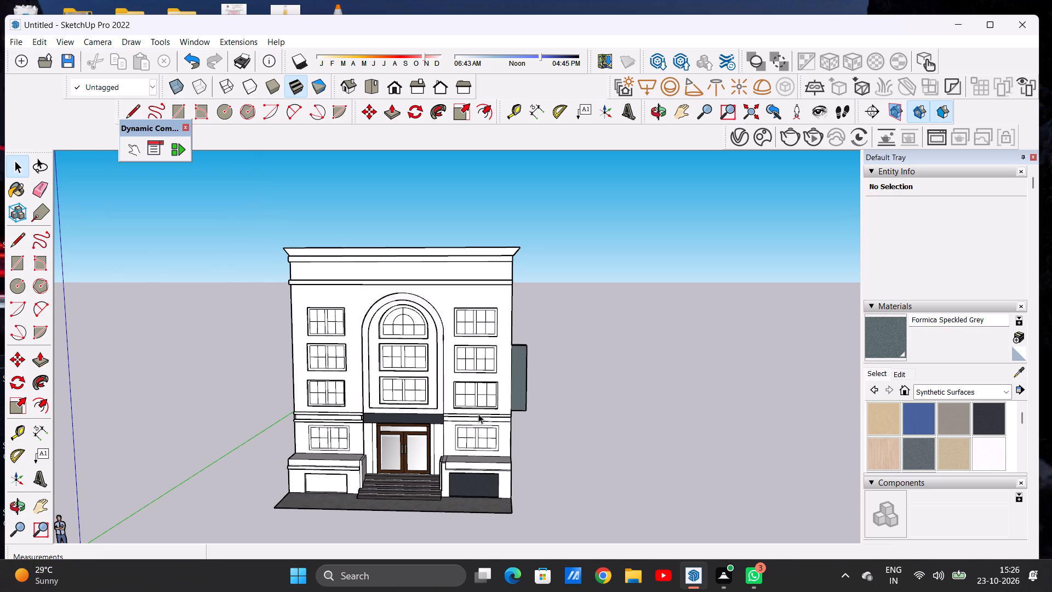
scroll(482, 400, "down", 10)
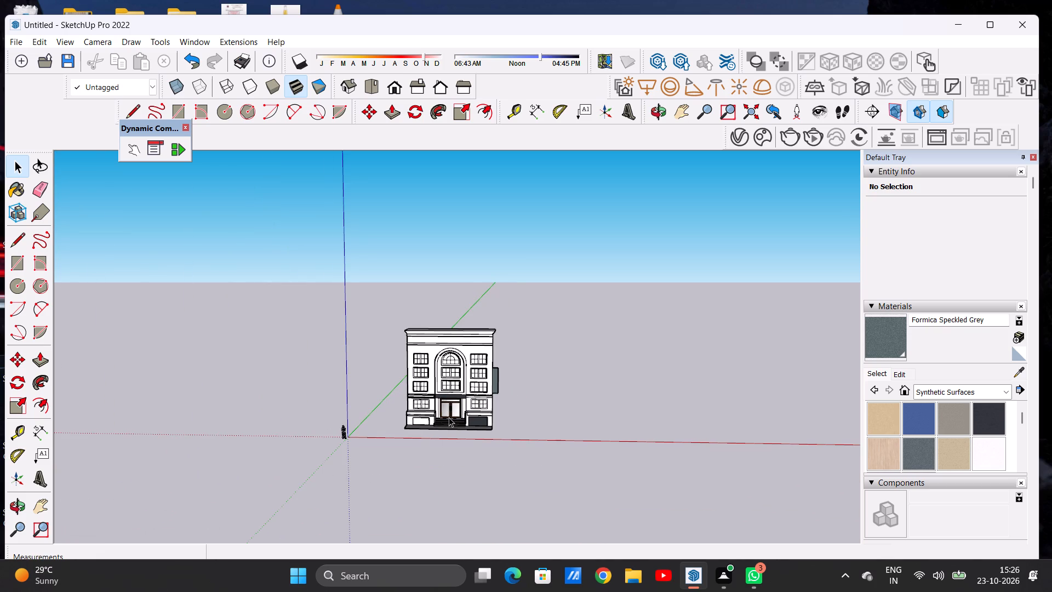
scroll(444, 417, "up", 4)
scroll(444, 417, "down", 1)
scroll(444, 417, "up", 1)
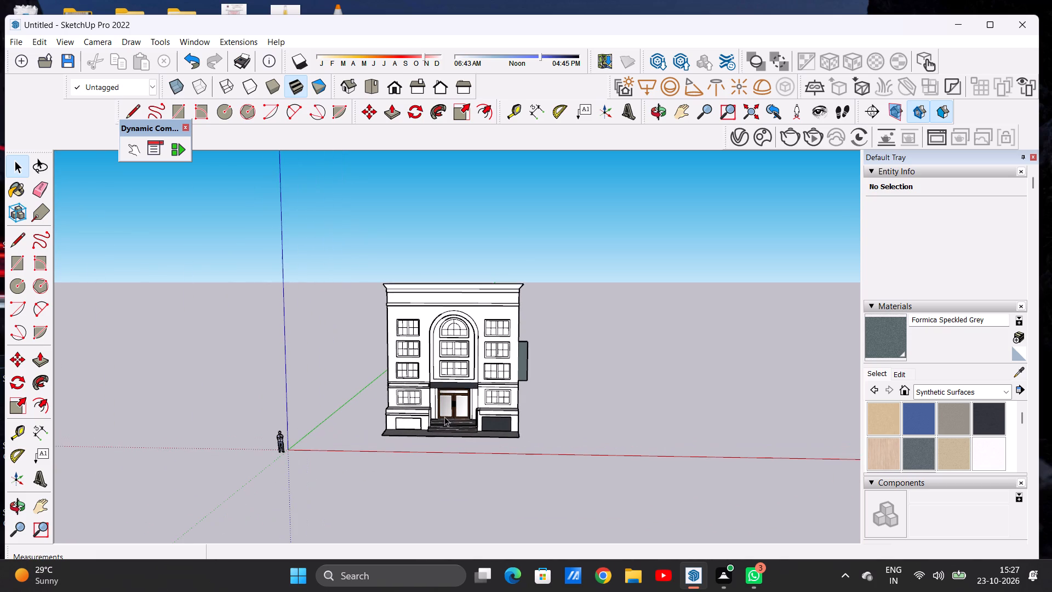
scroll(544, 380, "down", 4)
scroll(459, 403, "up", 6)
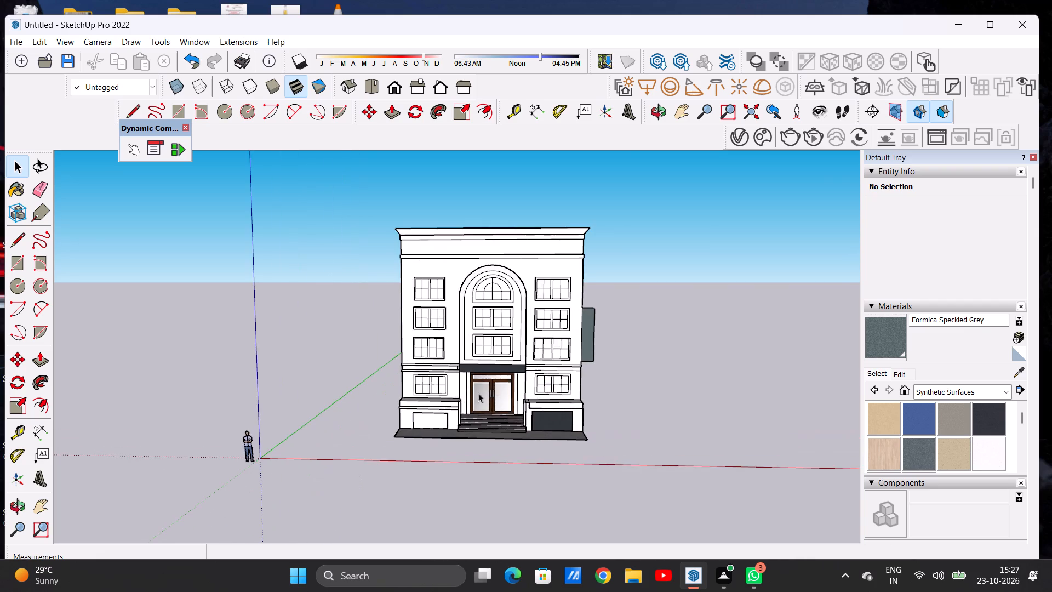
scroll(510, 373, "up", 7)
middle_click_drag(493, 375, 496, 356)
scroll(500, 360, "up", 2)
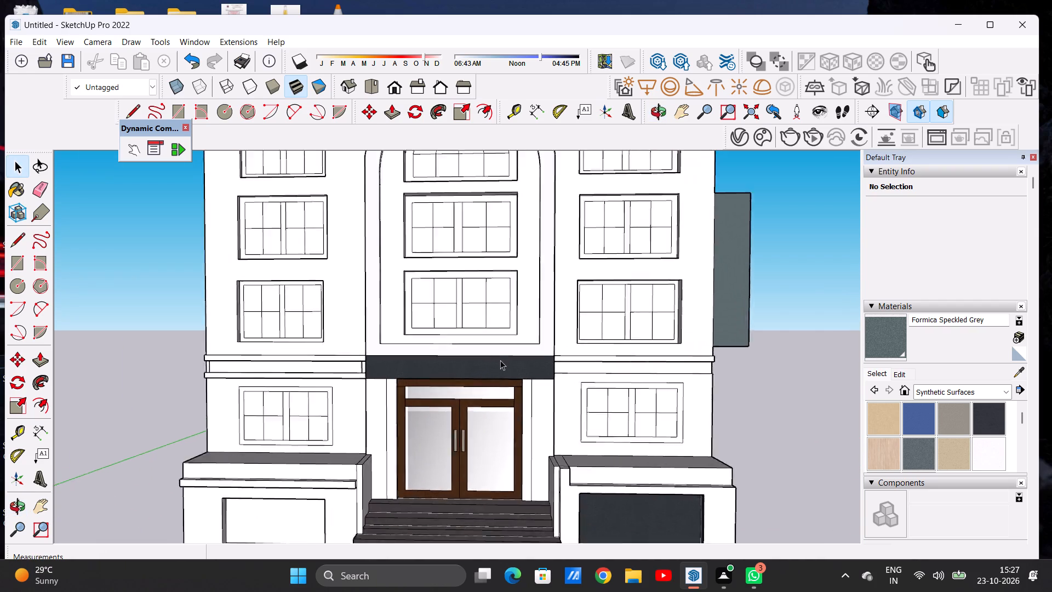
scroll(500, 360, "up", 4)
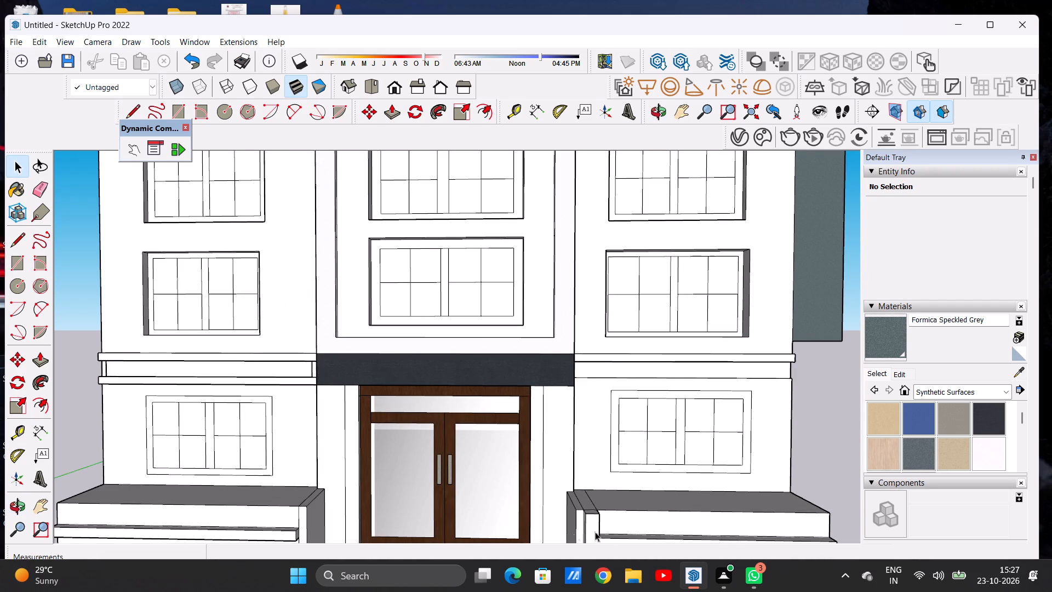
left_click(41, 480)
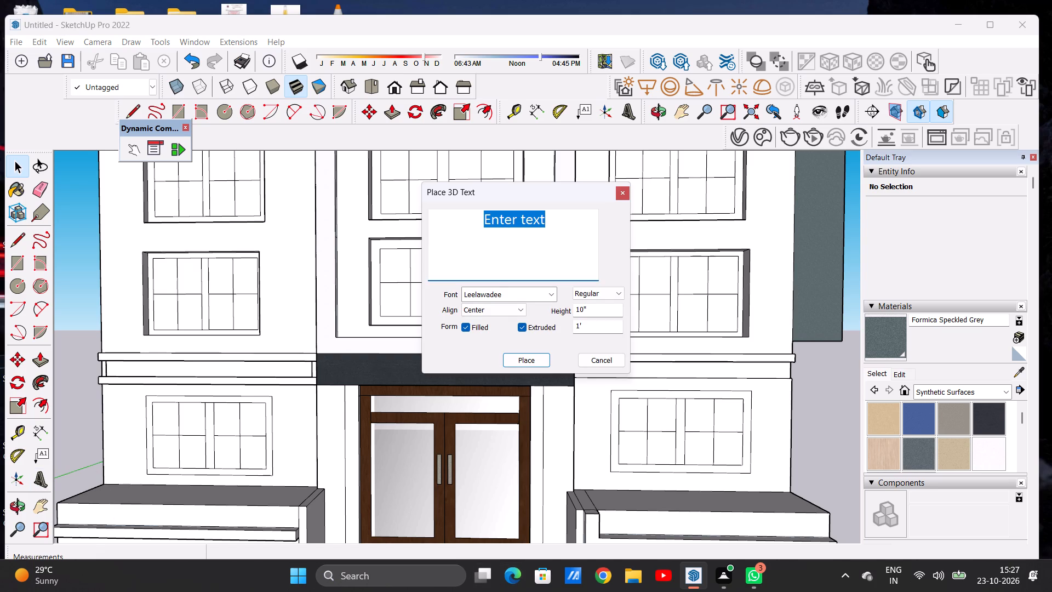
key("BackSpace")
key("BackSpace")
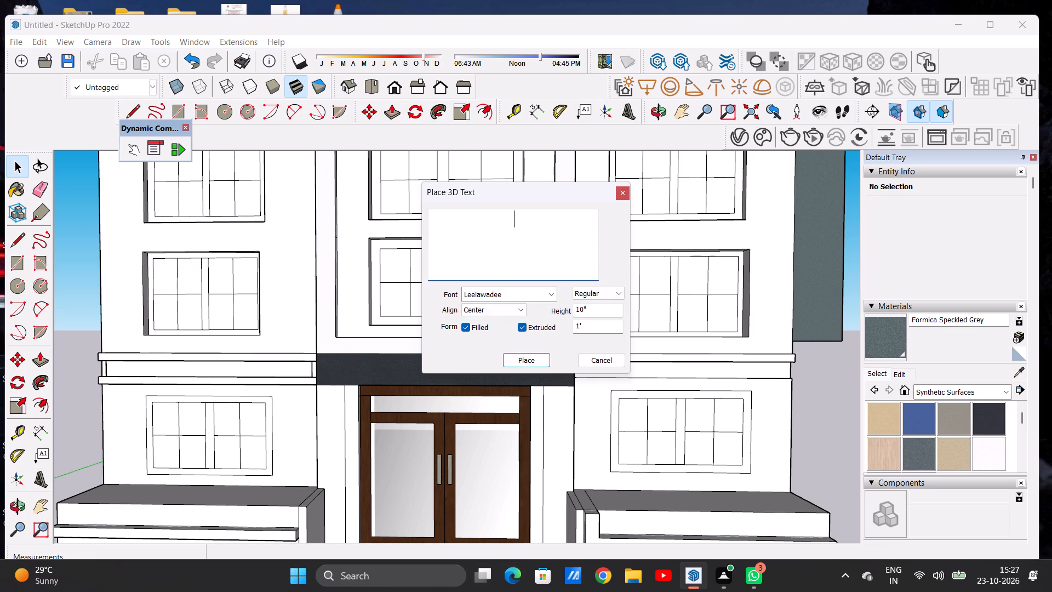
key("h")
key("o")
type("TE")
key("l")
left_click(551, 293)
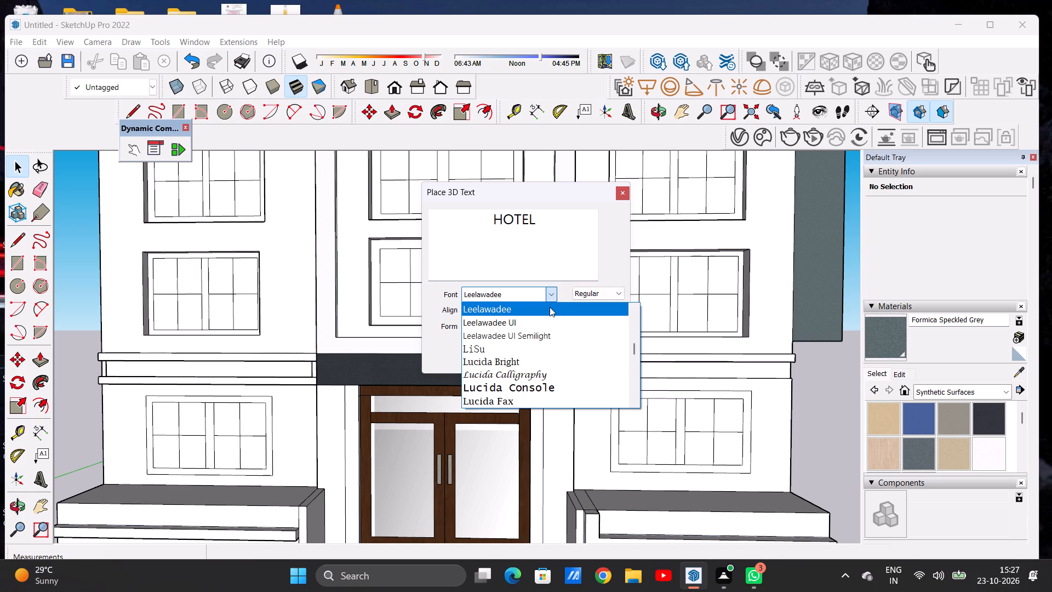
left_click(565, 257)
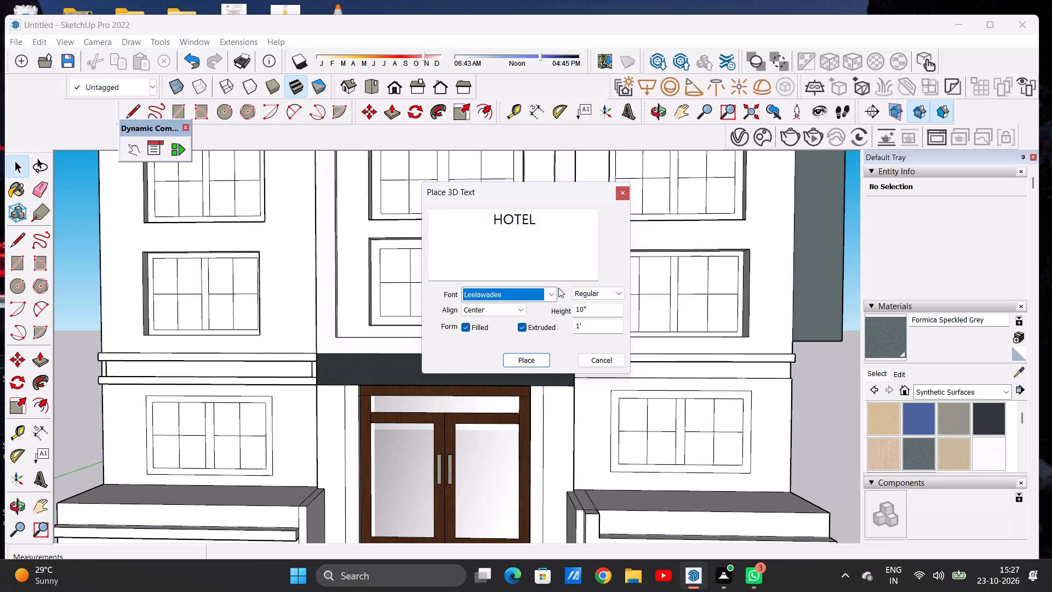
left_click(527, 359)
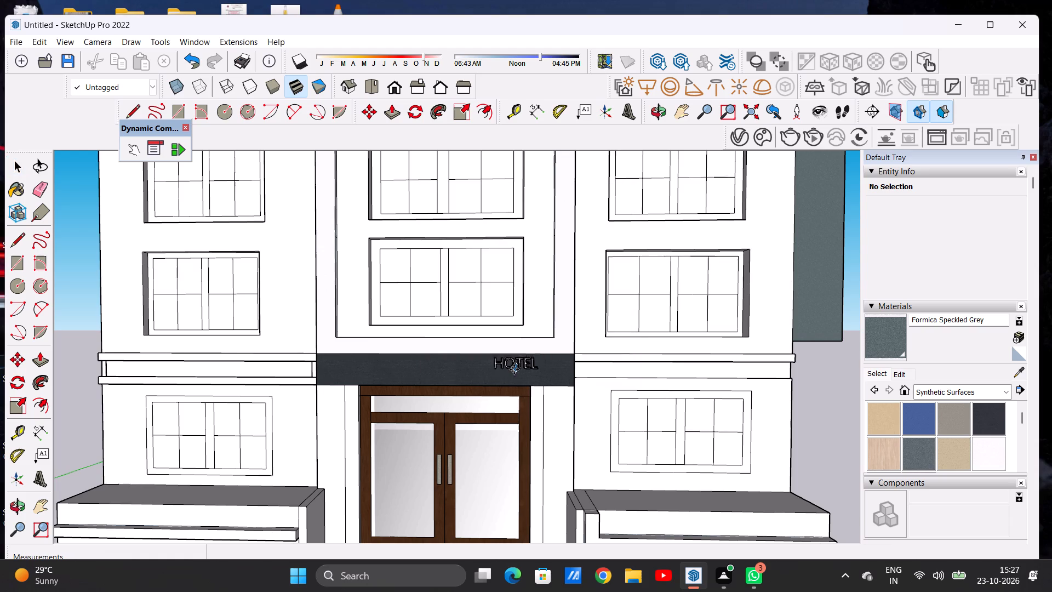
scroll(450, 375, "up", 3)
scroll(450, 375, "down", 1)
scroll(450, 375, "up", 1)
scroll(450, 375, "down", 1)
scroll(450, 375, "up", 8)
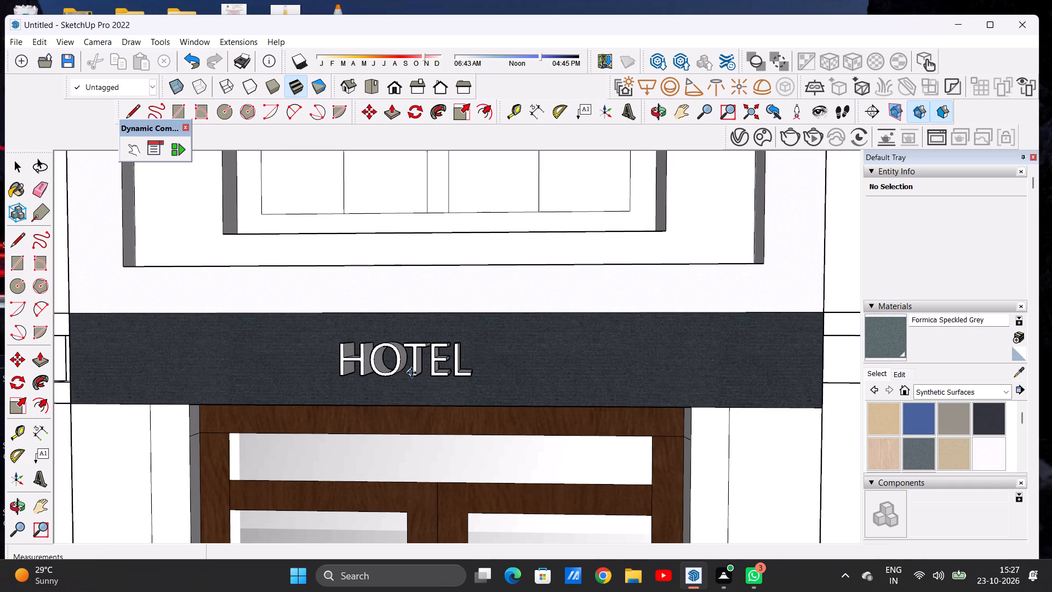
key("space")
Place extruded 3D text "H O T E L" in Leelawadee Regular, 10" high, centred on the dark band above the entrance door.
scroll(414, 378, "down", 12)
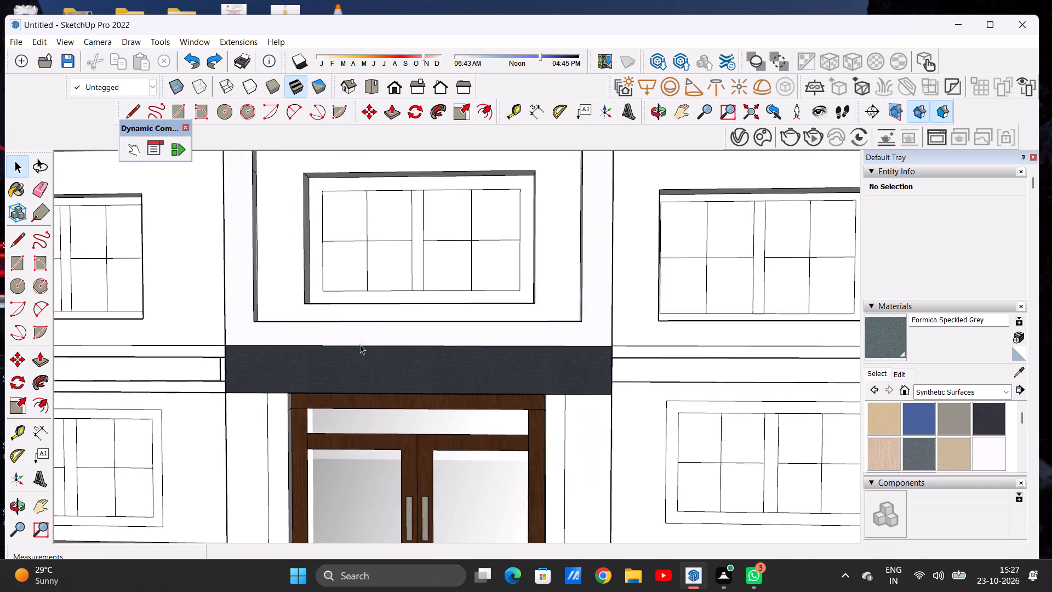
scroll(360, 344, "down", 5)
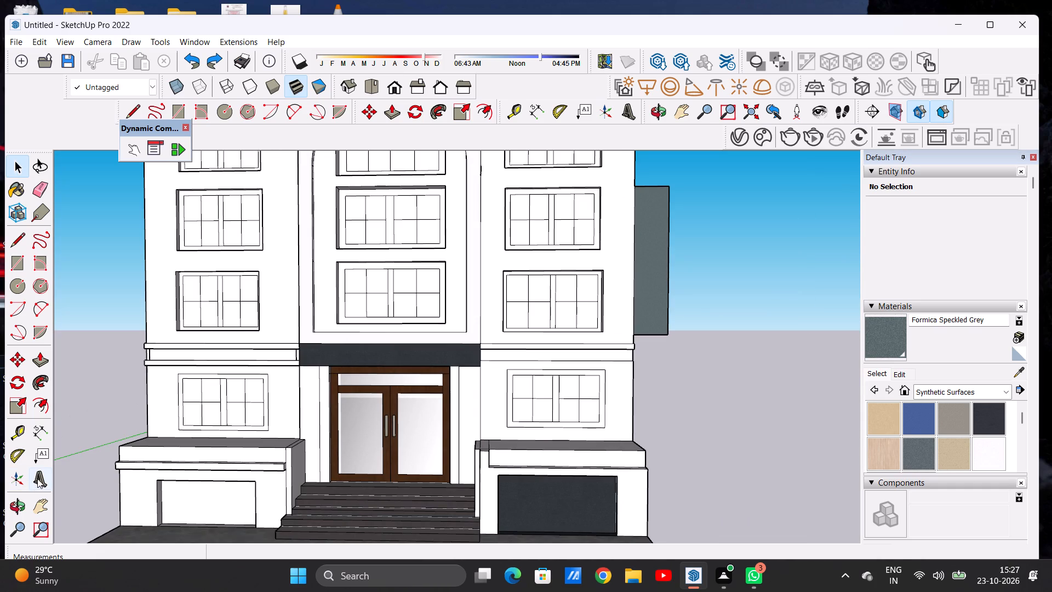
left_click(38, 479)
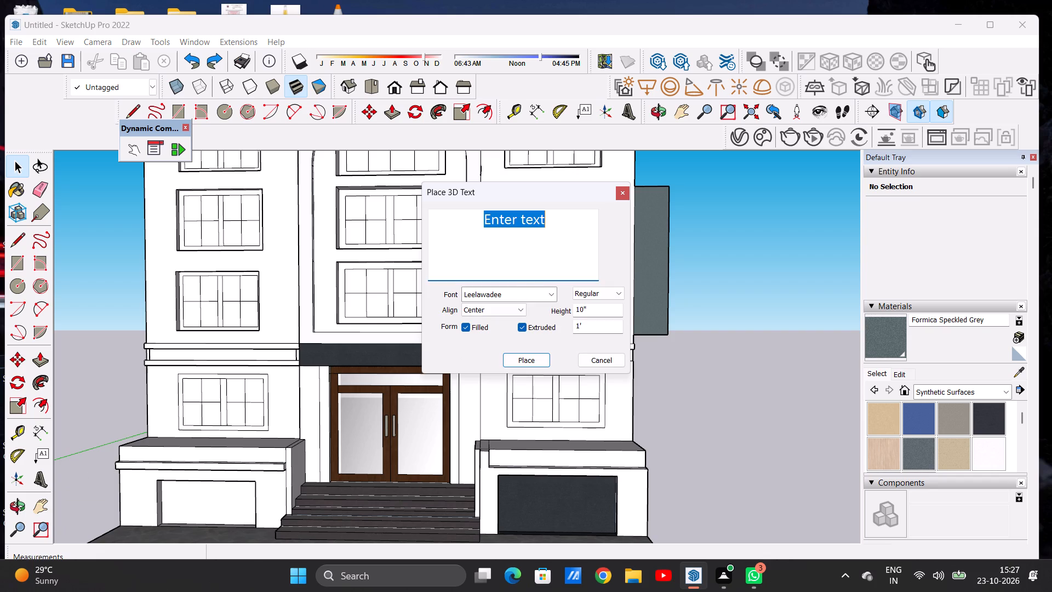
scroll(553, 218, "up", 6)
key("BackSpace")
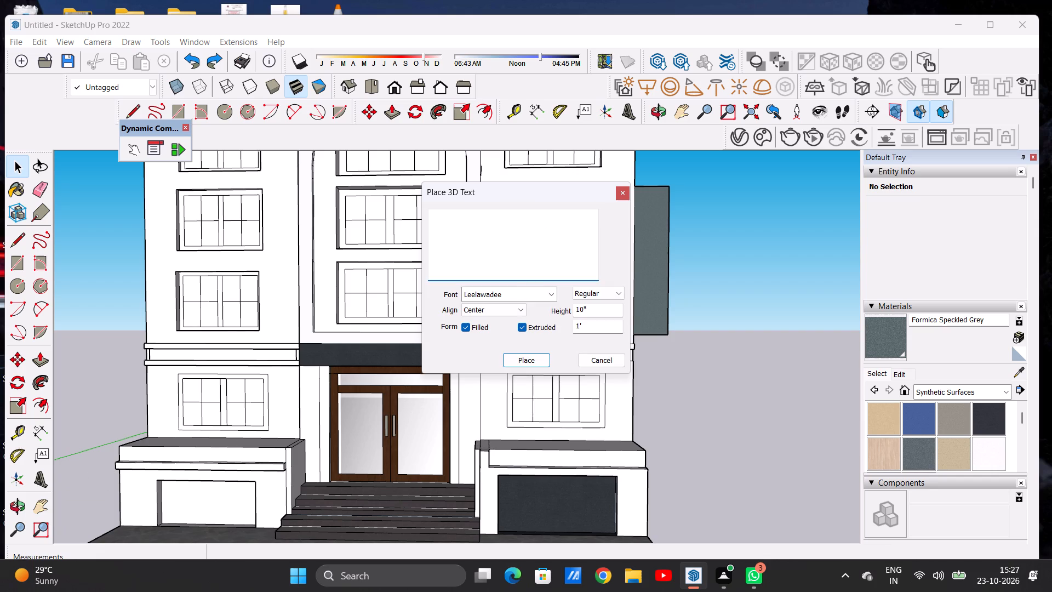
type("H")
key("space")
type("O")
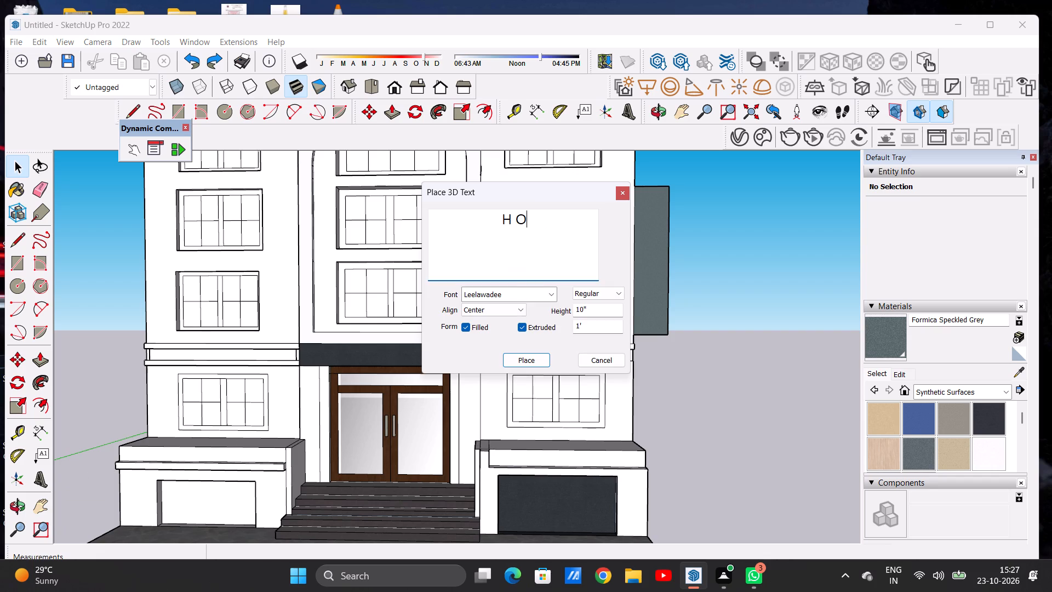
key("space")
type("T E L")
left_click(517, 360)
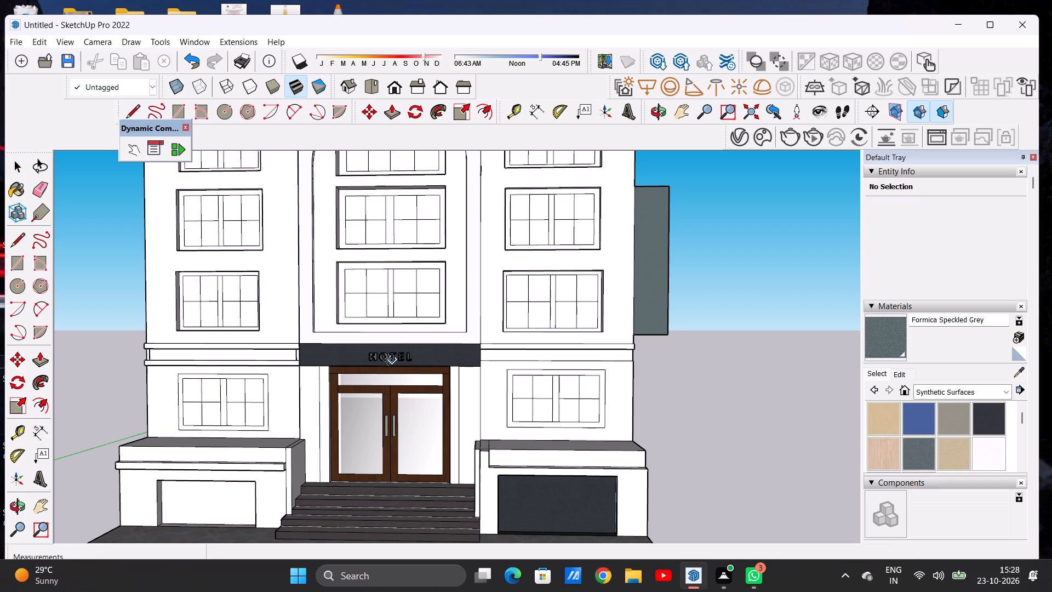
scroll(381, 361, "up", 13)
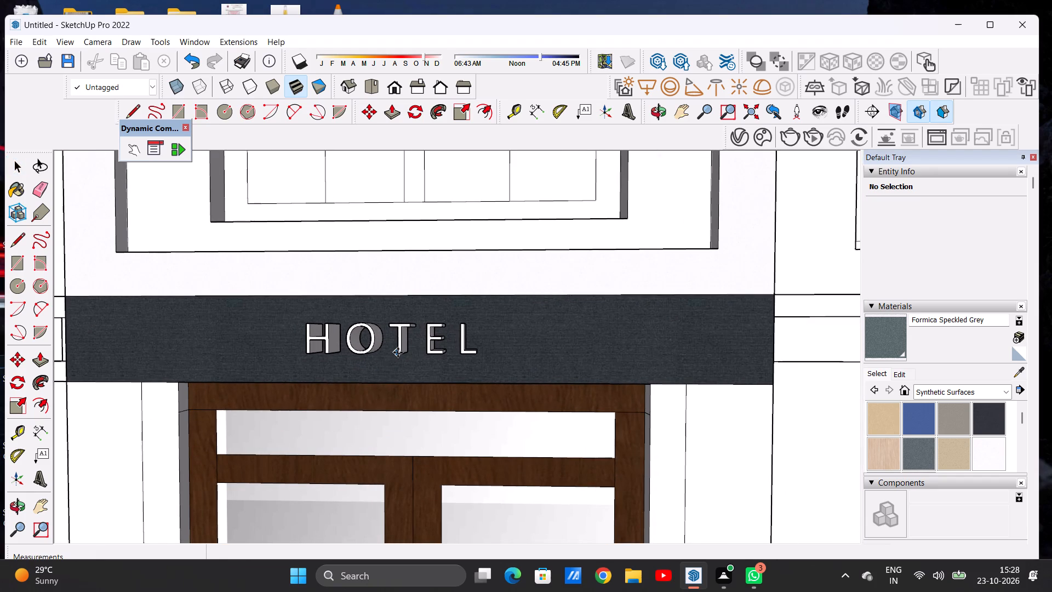
left_click(398, 352)
Scale the HOTEL lettering on the green and blue axes by about 1.50 in depth and 1.32 in height.
scroll(362, 350, "down", 7)
middle_click_drag(369, 352, 414, 349)
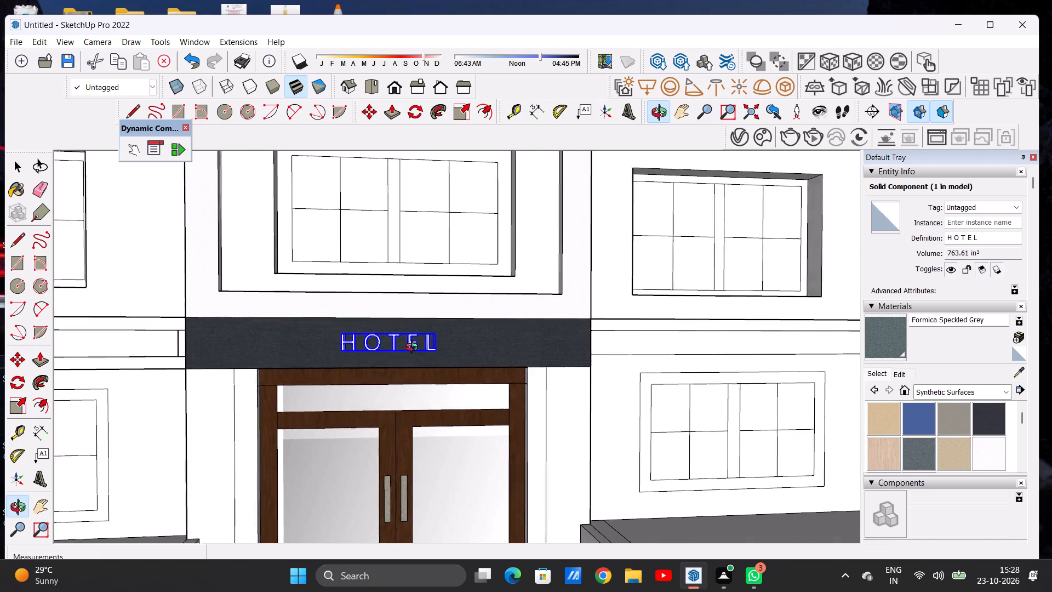
middle_click_drag(414, 349, 401, 354)
key("space")
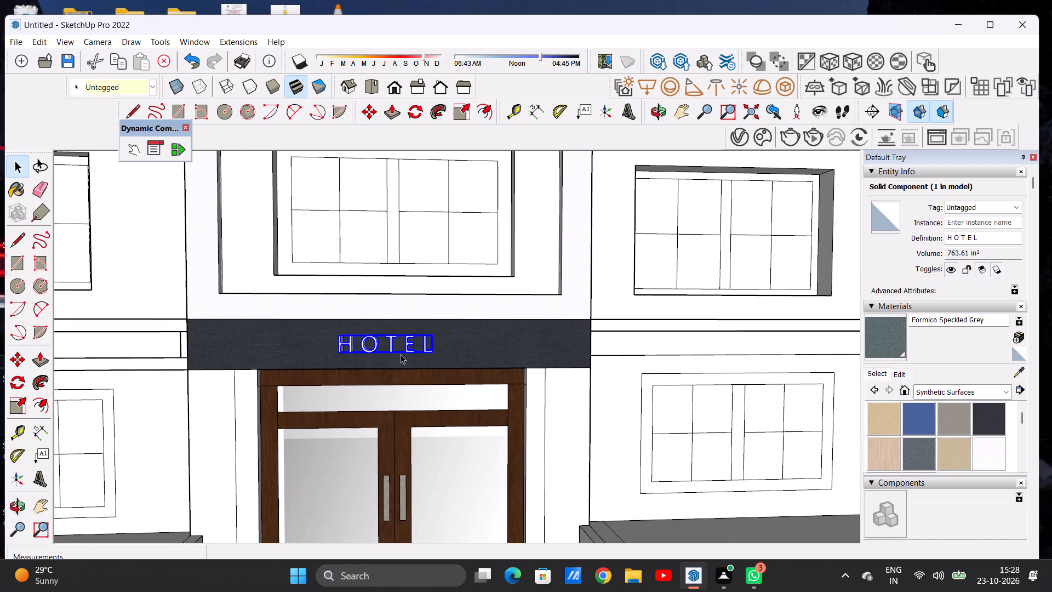
left_click(464, 115)
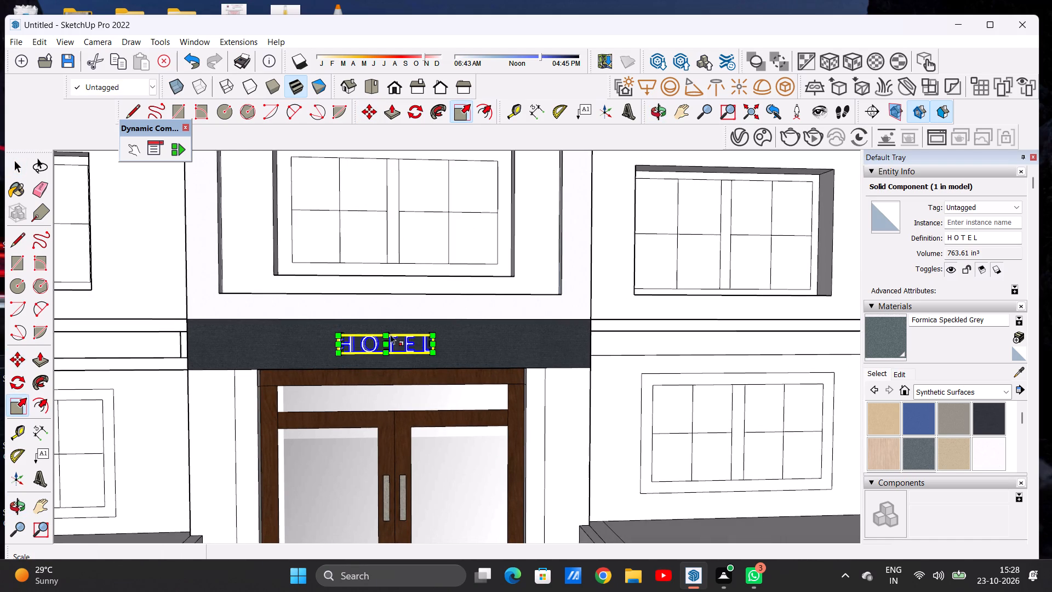
scroll(386, 359, "up", 2)
scroll(386, 359, "down", 1)
scroll(386, 359, "up", 9)
left_click(380, 344)
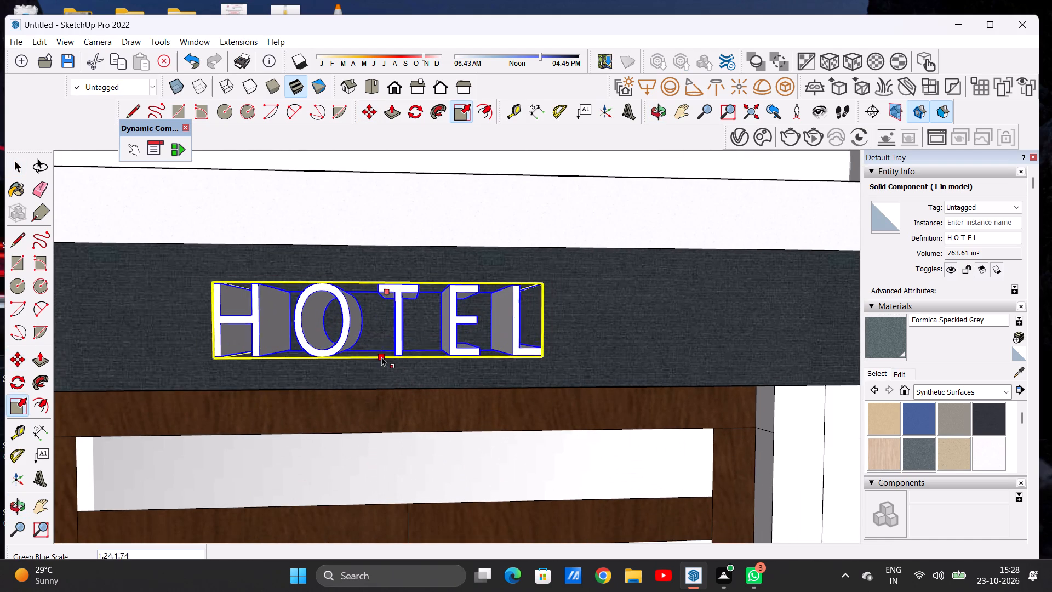
left_click(383, 369)
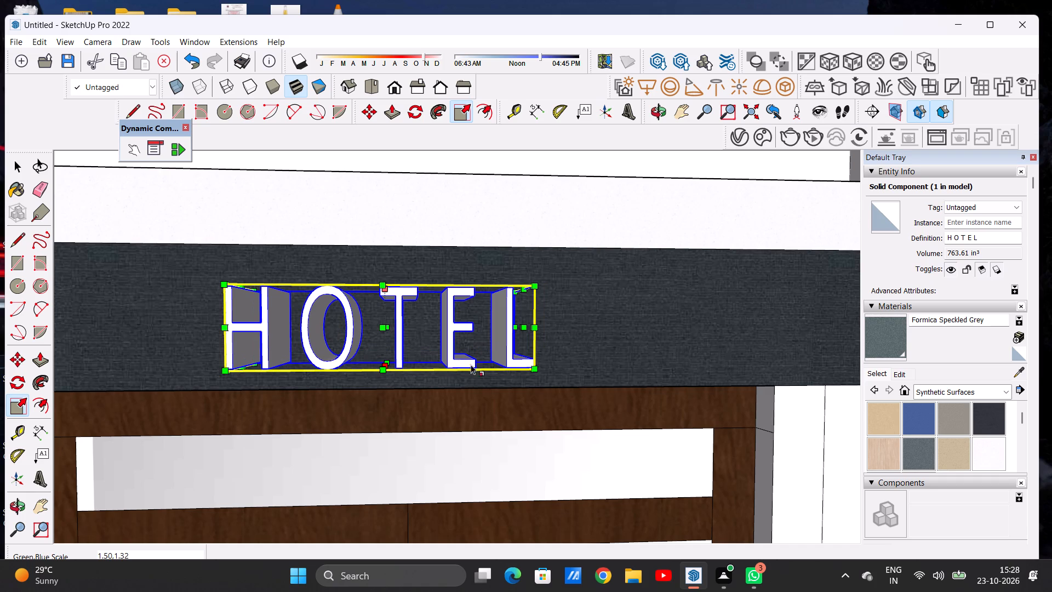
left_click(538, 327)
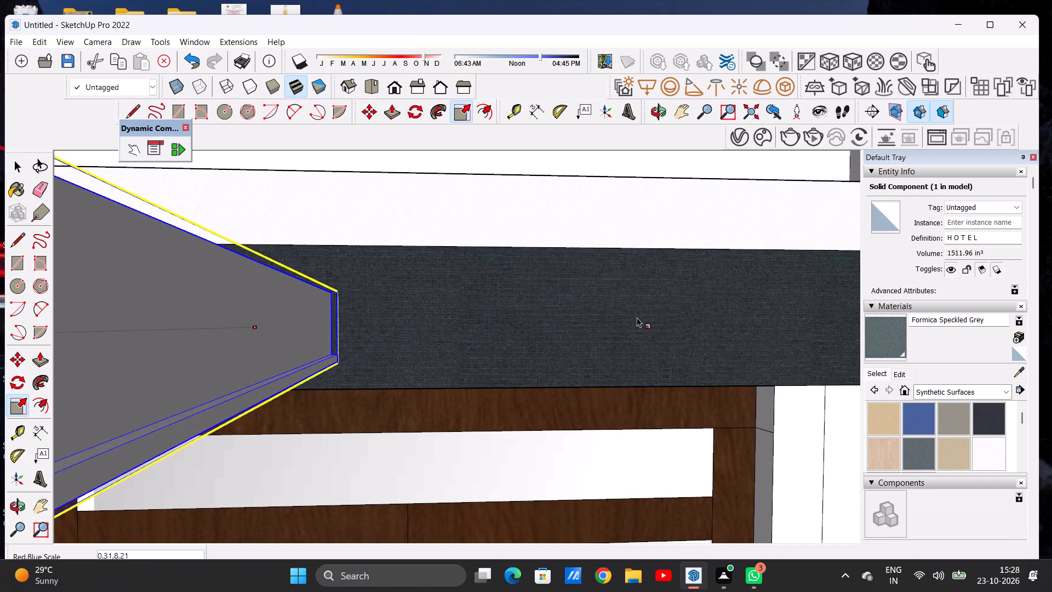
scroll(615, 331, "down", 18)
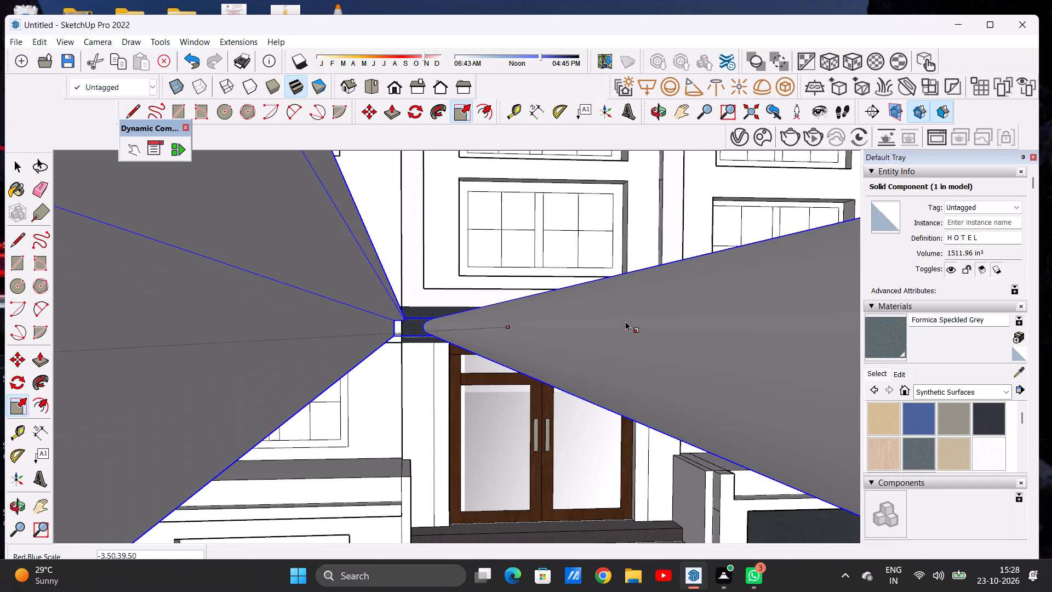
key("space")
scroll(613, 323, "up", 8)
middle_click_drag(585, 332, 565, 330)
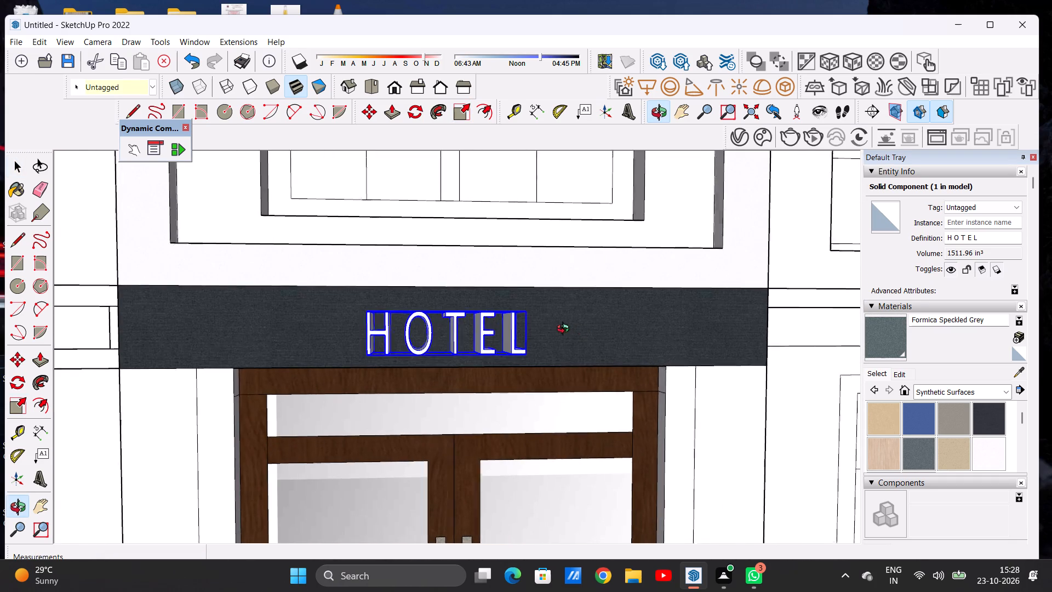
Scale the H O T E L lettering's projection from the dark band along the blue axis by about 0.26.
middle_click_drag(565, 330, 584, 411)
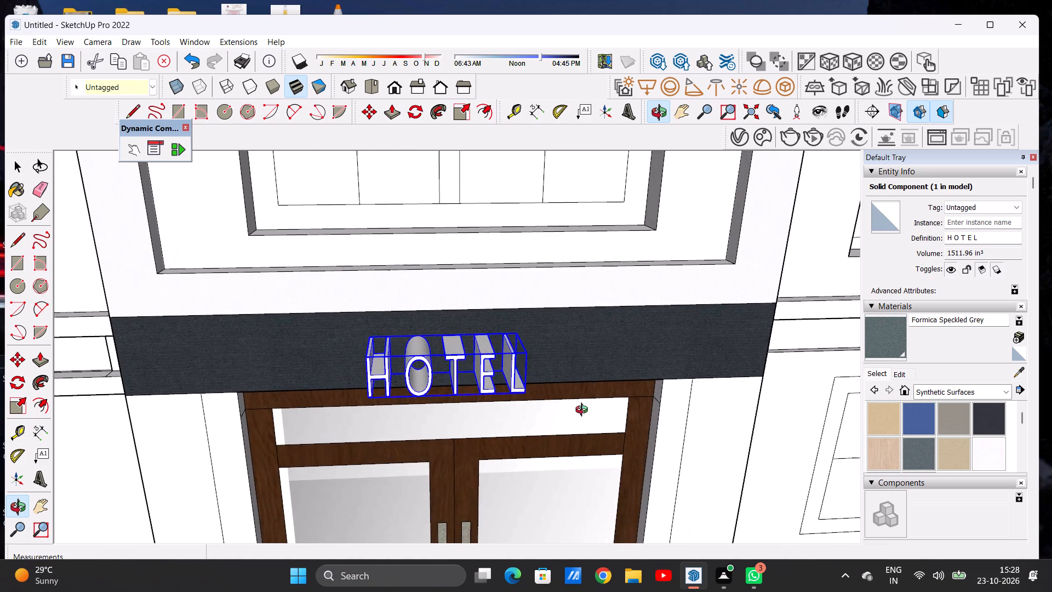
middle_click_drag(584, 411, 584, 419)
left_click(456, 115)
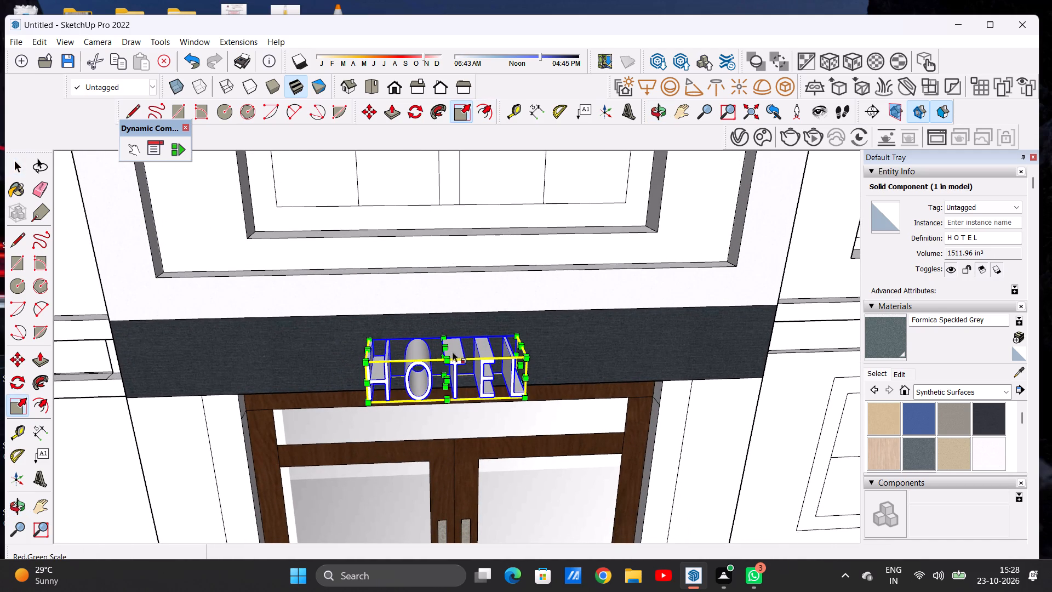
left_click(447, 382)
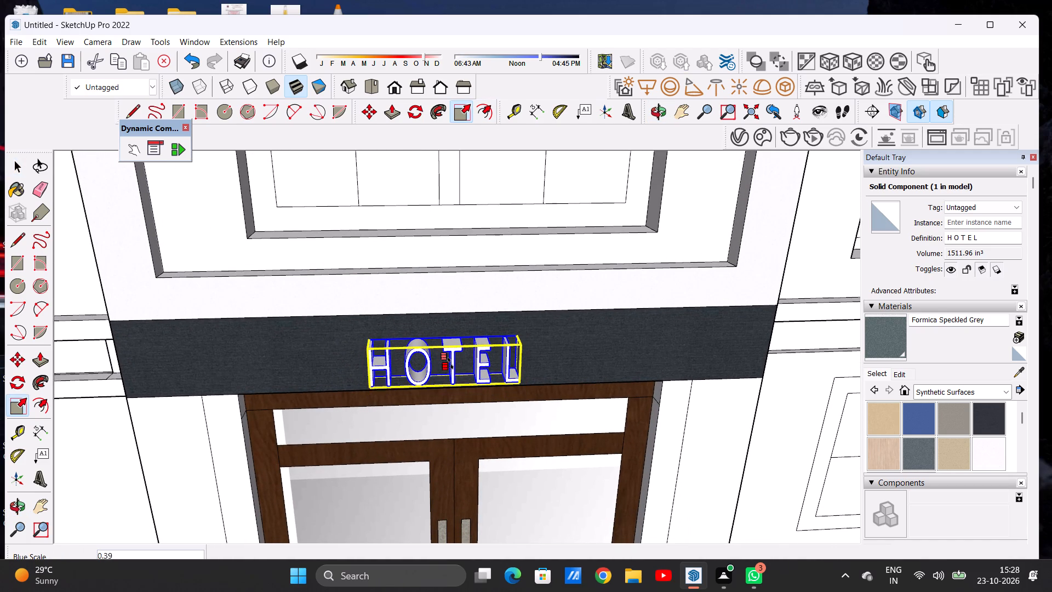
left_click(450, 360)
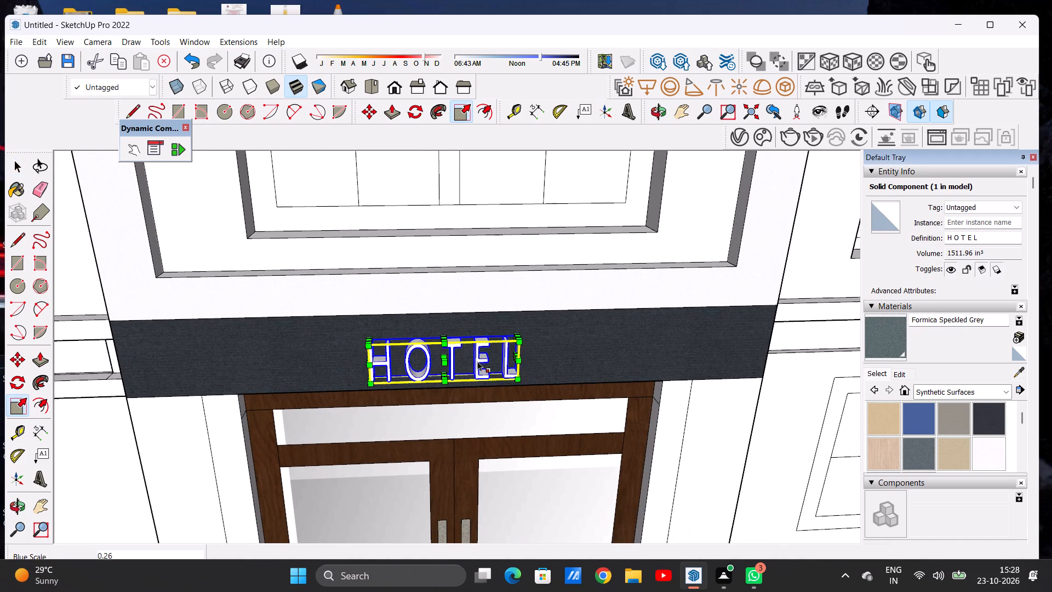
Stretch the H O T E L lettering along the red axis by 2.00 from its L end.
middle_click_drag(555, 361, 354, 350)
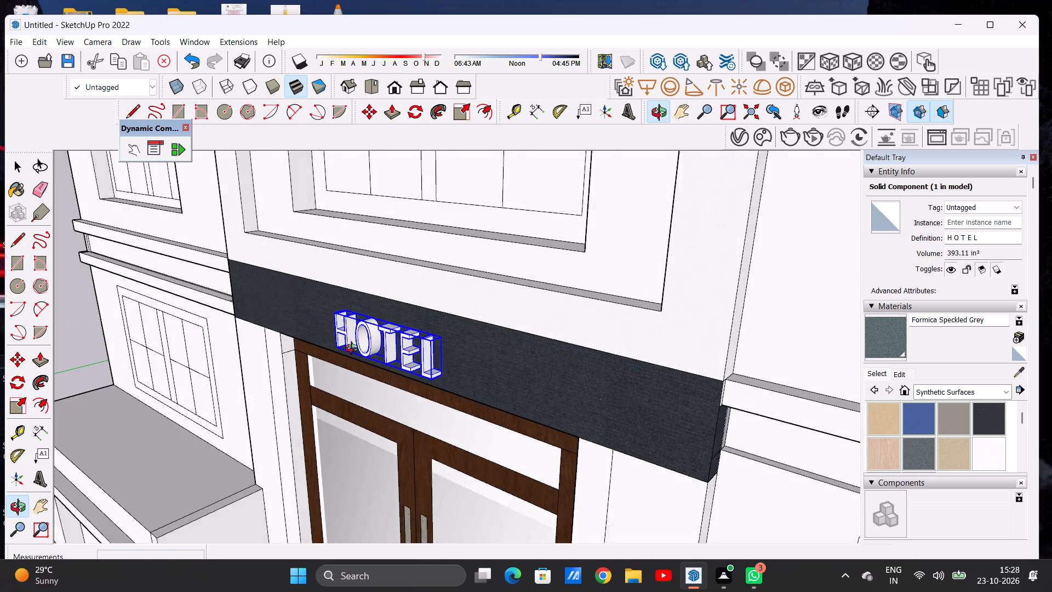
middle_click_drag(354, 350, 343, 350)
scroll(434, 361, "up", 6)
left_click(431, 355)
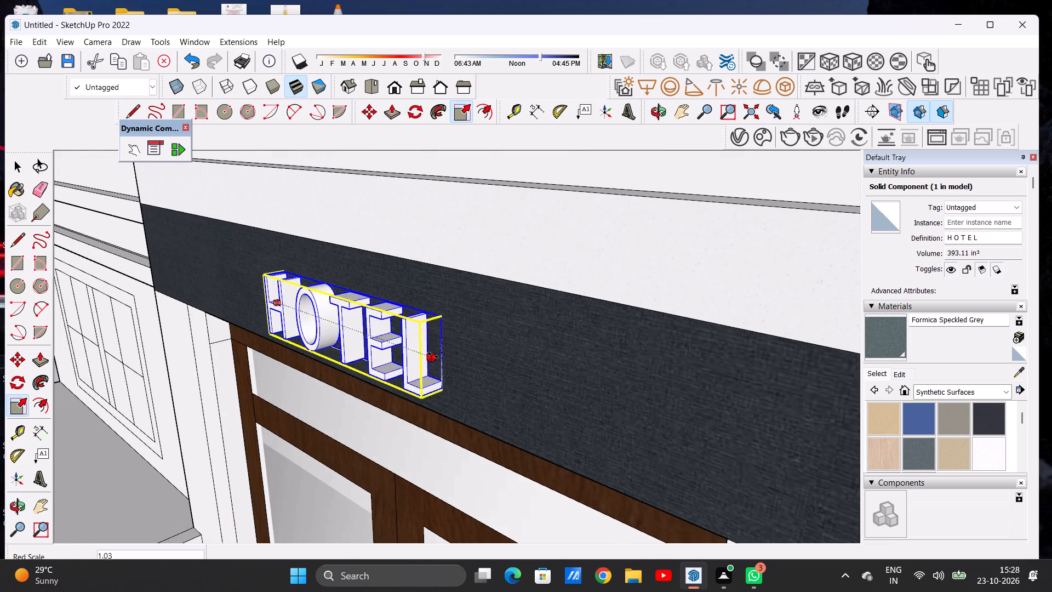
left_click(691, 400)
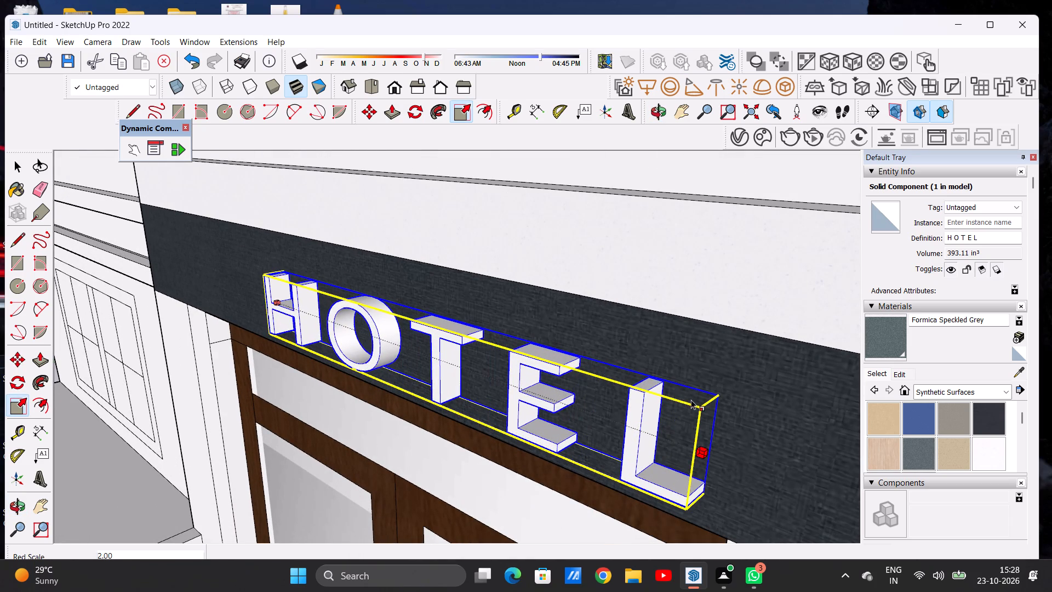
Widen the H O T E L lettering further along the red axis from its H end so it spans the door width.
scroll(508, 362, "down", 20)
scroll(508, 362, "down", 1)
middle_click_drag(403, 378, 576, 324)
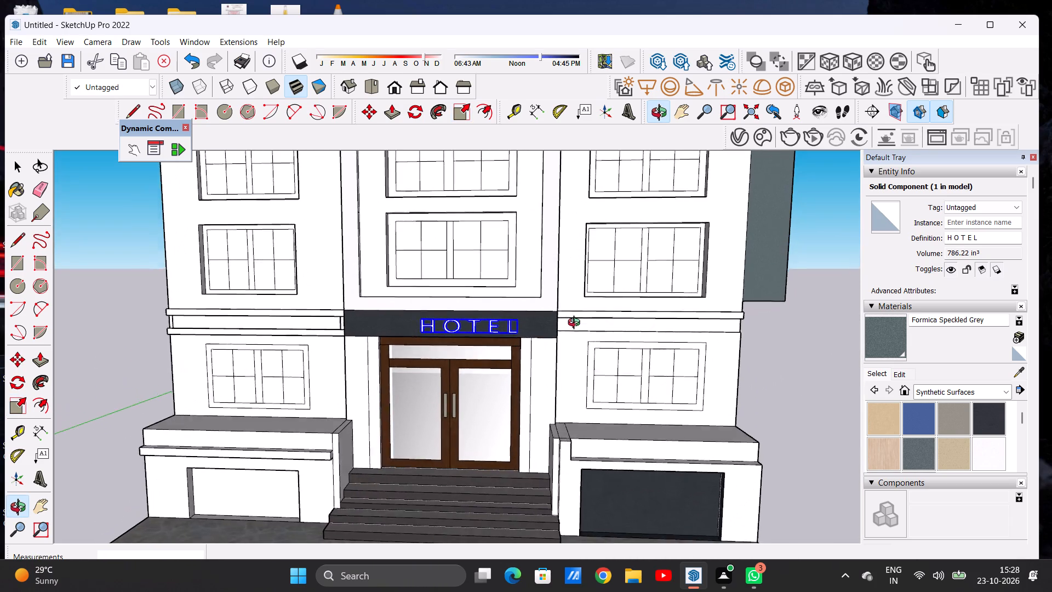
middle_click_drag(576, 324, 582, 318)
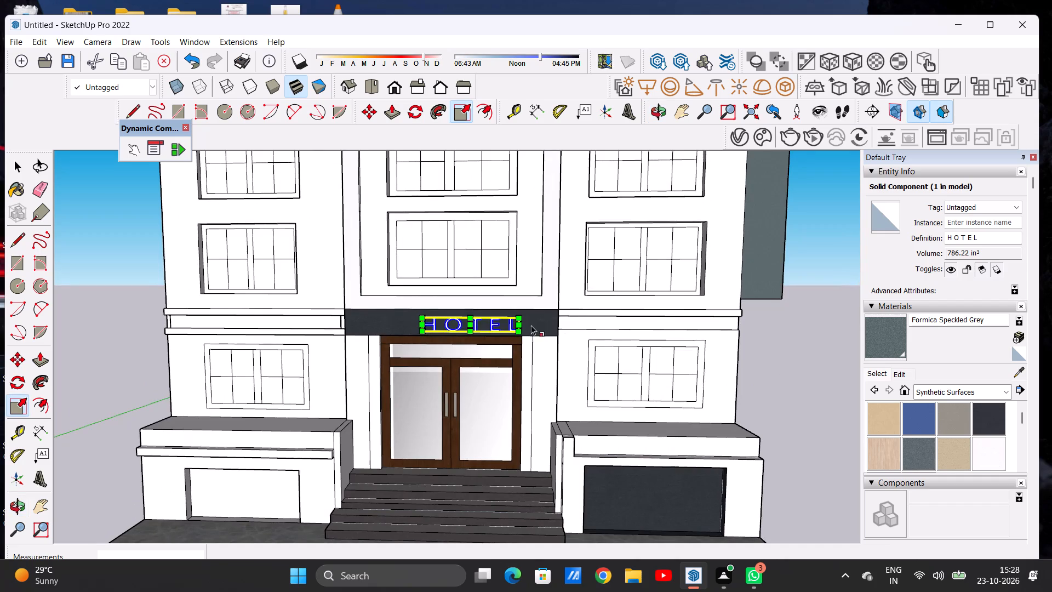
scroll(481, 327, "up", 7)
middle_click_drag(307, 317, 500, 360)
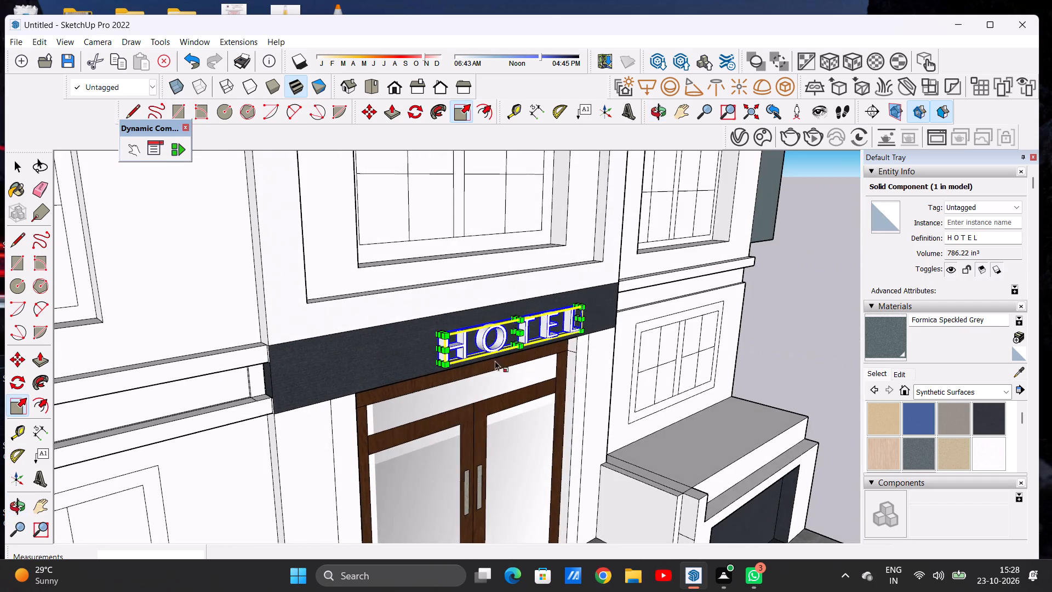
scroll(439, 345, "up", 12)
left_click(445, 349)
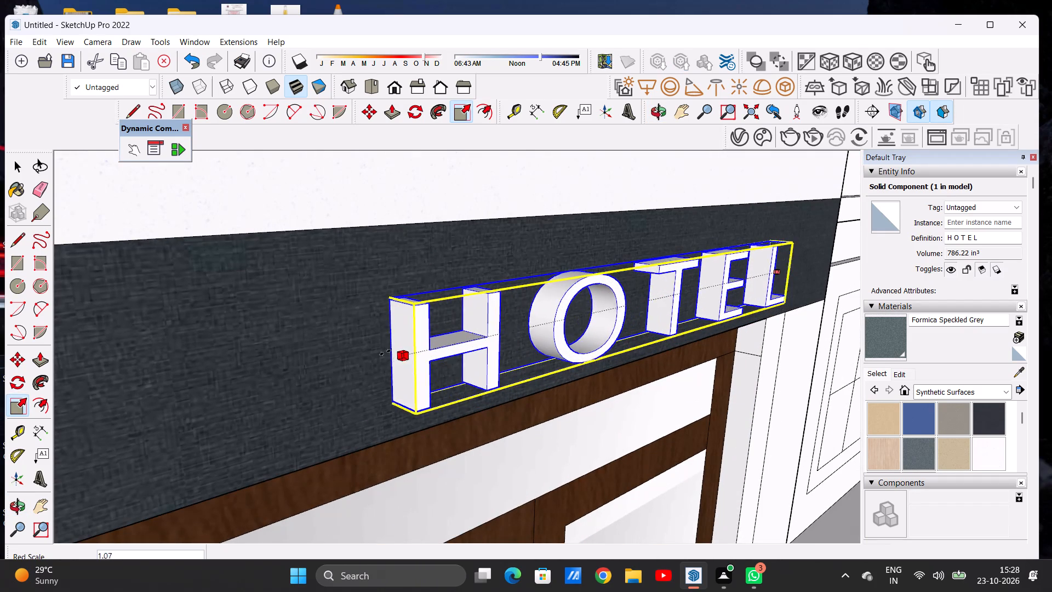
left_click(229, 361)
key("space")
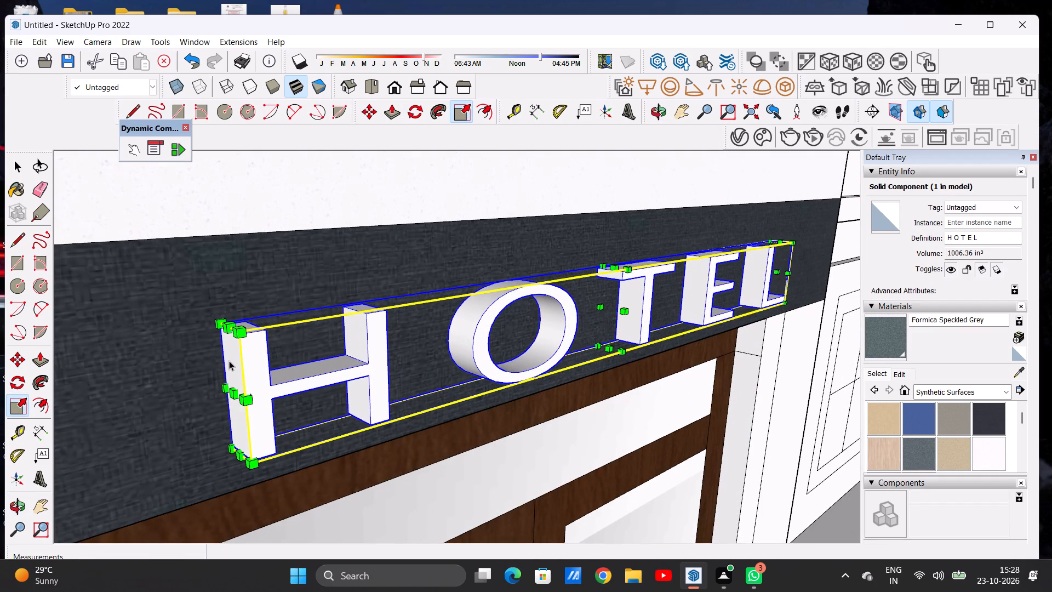
Examine the widened H O T E L sign above the entrance from near and far.
scroll(176, 362, "down", 20)
scroll(176, 362, "down", 4)
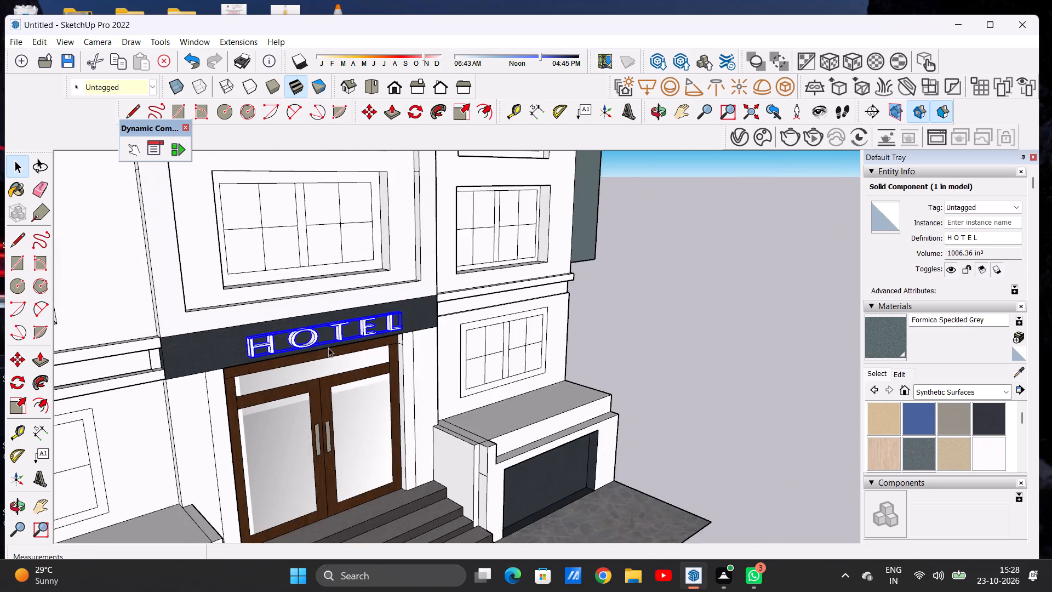
middle_click_drag(319, 344, 177, 286)
left_click(678, 321)
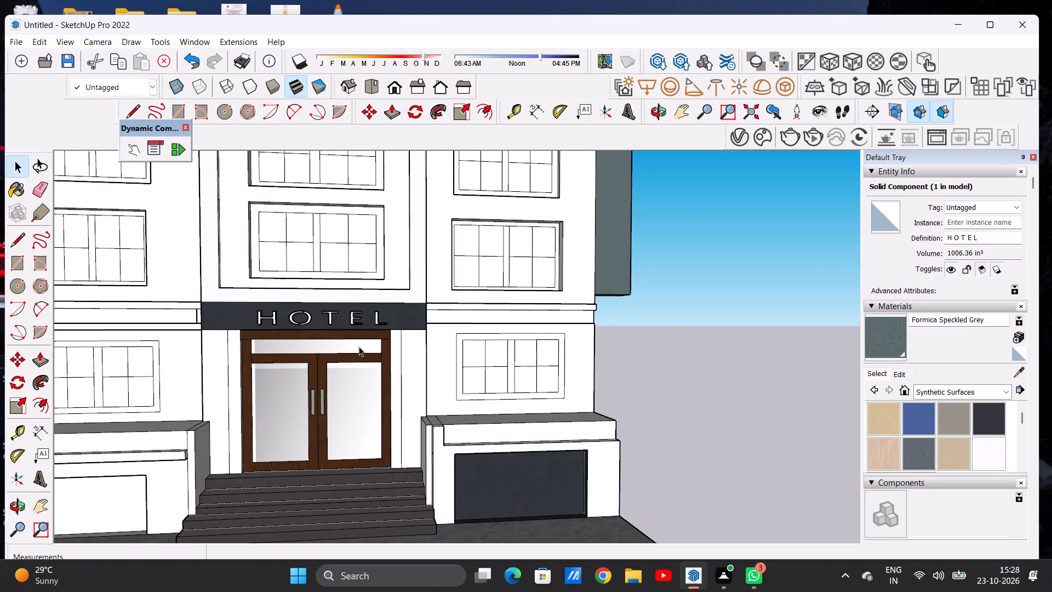
scroll(305, 316, "up", 7)
scroll(253, 320, "down", 6)
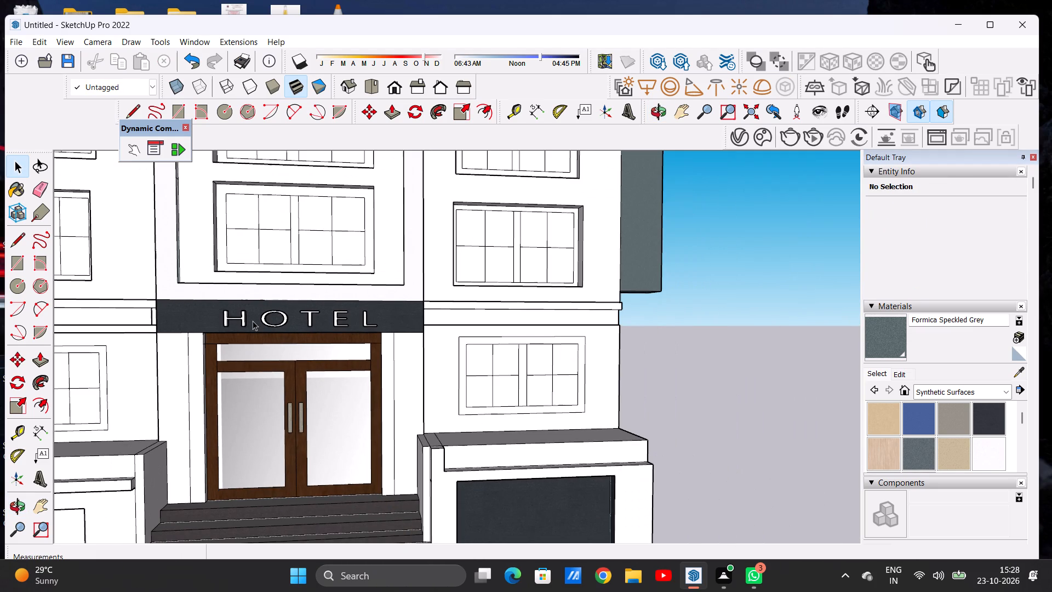
scroll(297, 305, "down", 5)
scroll(291, 319, "up", 12)
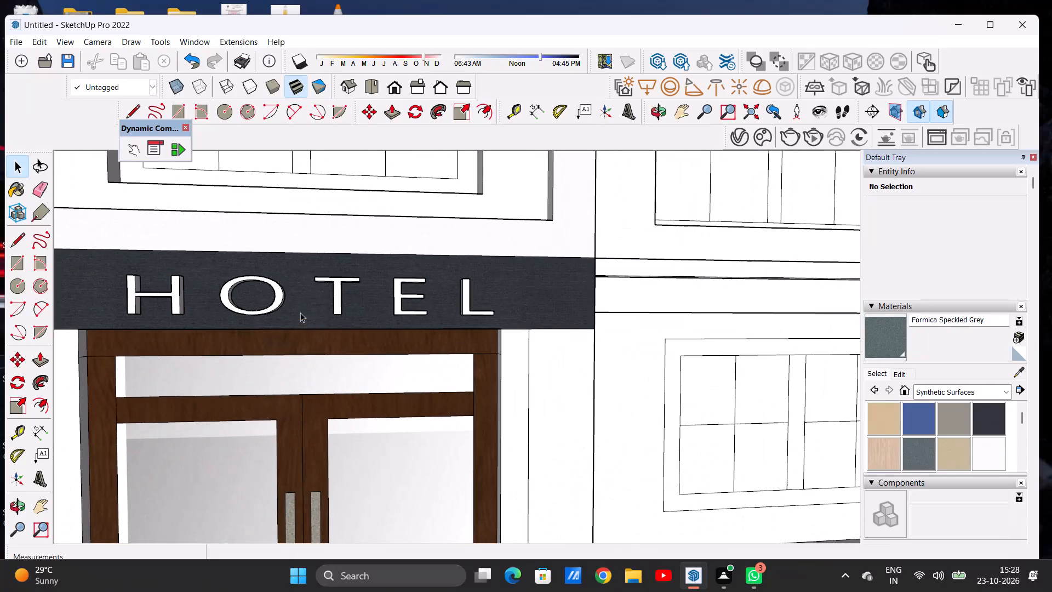
scroll(300, 312, "up", 1)
scroll(300, 312, "down", 3)
scroll(300, 312, "up", 1)
scroll(300, 312, "down", 11)
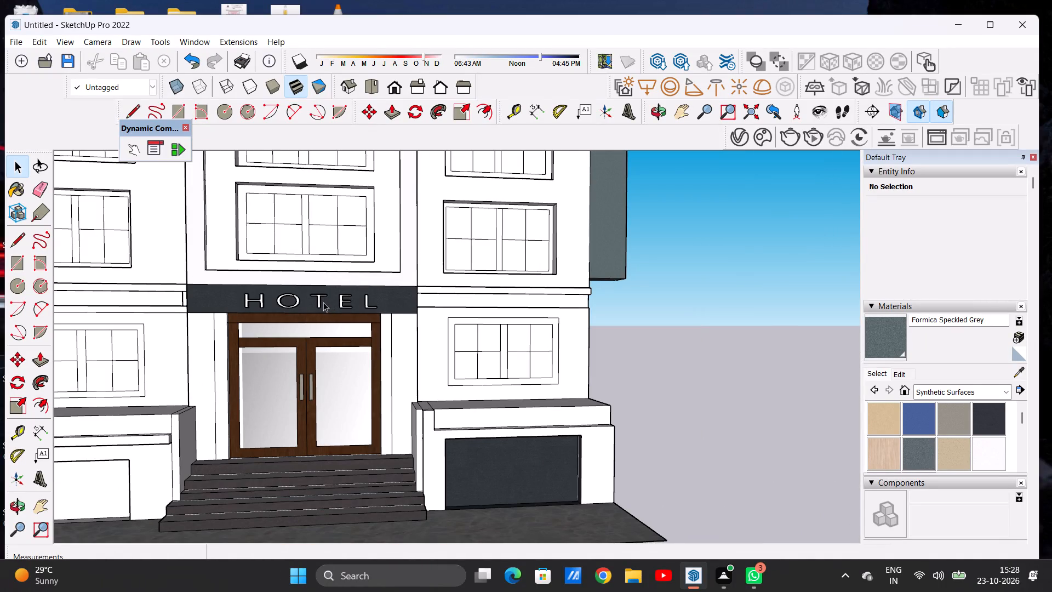
Delete the widened H O T E L lettering from the dark band above the entrance.
left_click(321, 302)
key("Delete")
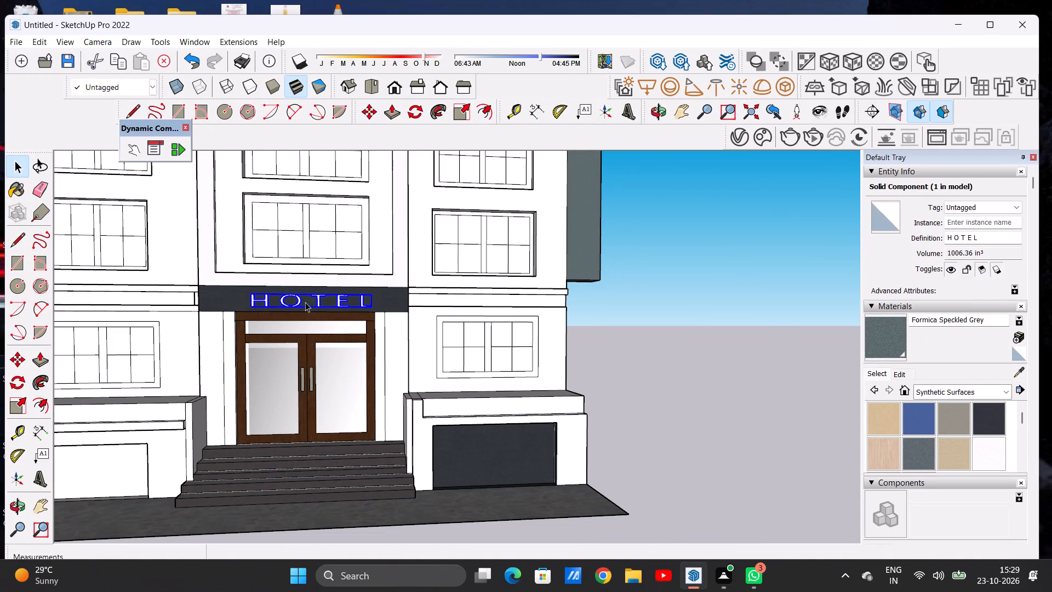
Place extruded 3D text "HOTEL" in Leelawadee Regular, 1' high, centred on the dark band above the entrance door.
left_click(36, 476)
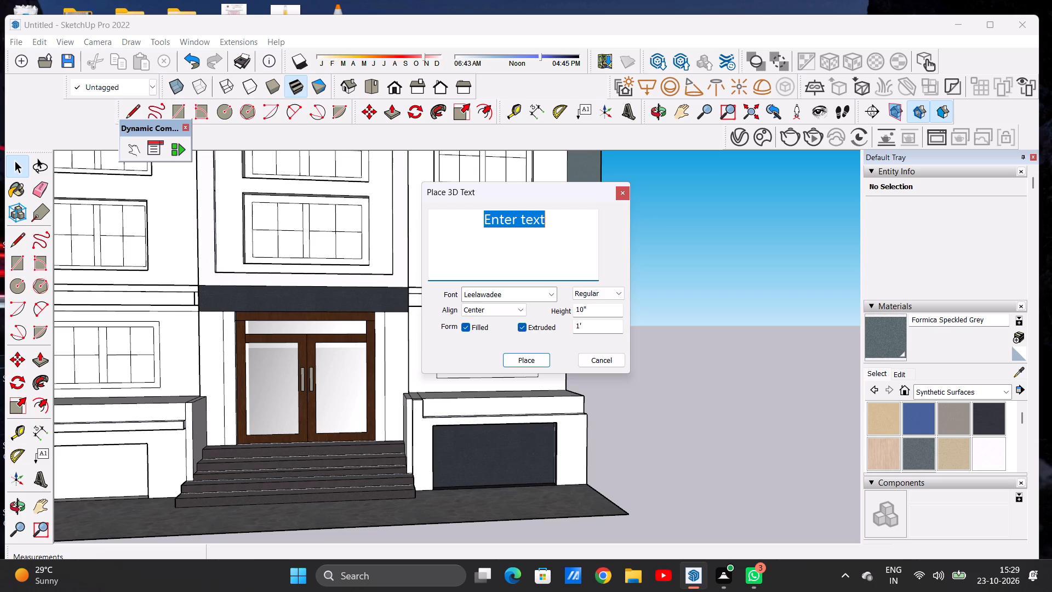
key("BackSpace")
key("BackSpace")
key("h")
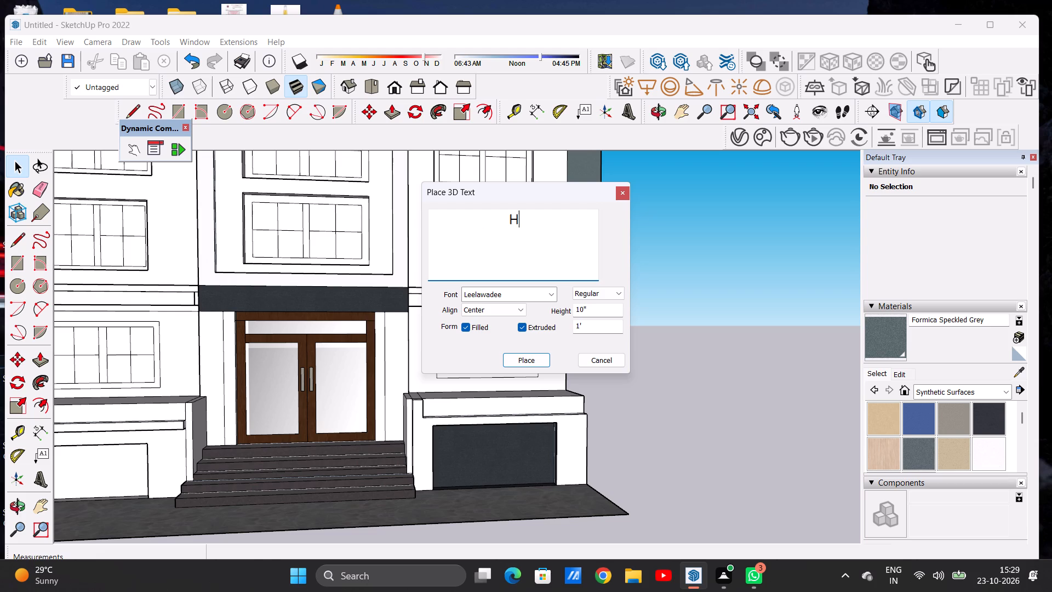
key("o")
type("TEL")
left_click(588, 308)
key("BackSpace")
key("BackSpace")
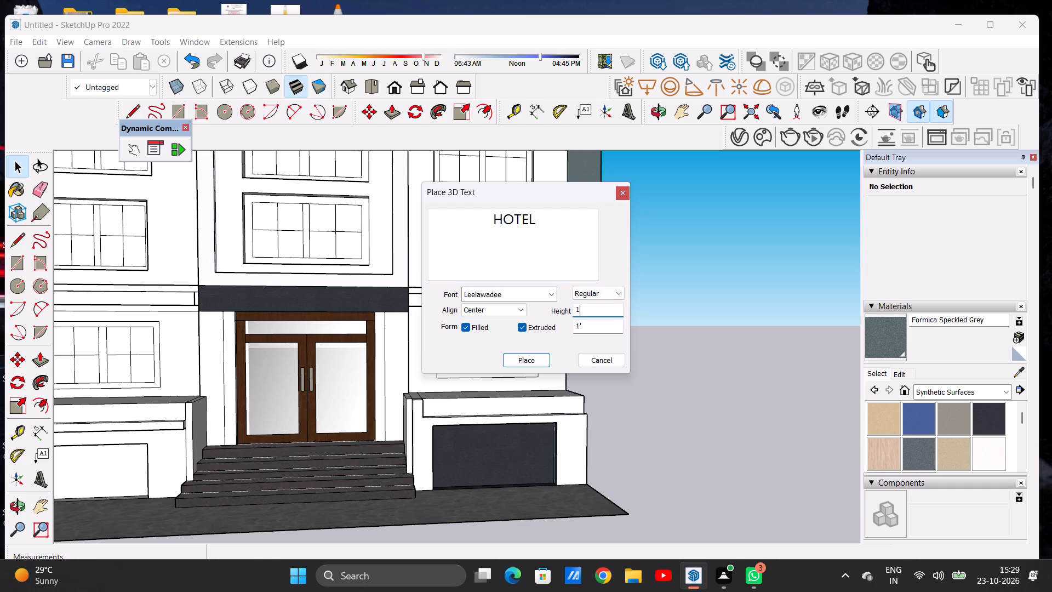
key("BackSpace")
key("BackSpace")
key("End")
key("apostrophe")
key("BackSpace")
key("BackSpace")
key("BackSpace")
key("1")
key("apostrophe")
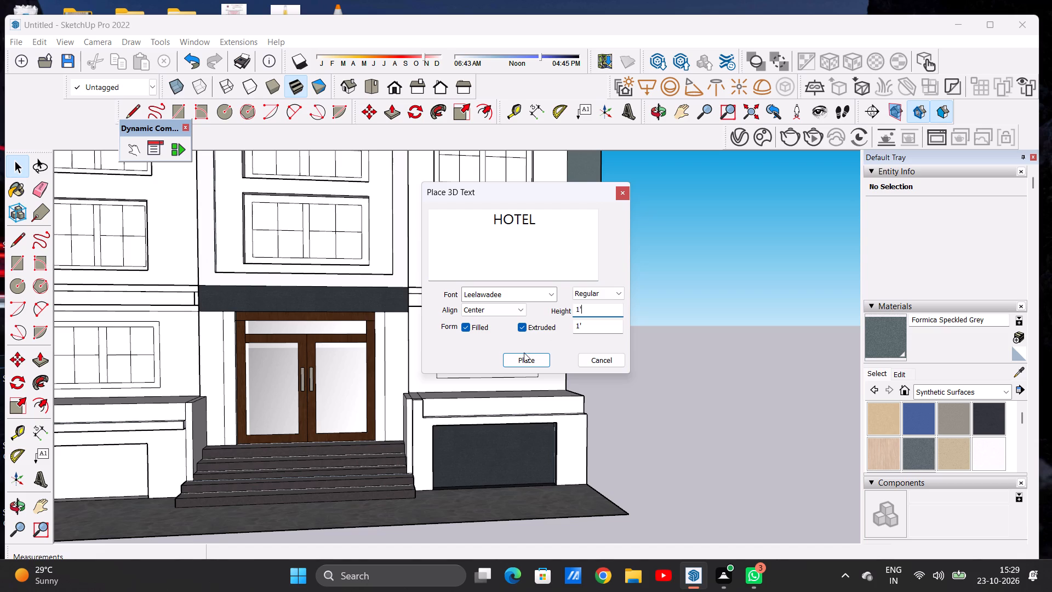
left_click(523, 358)
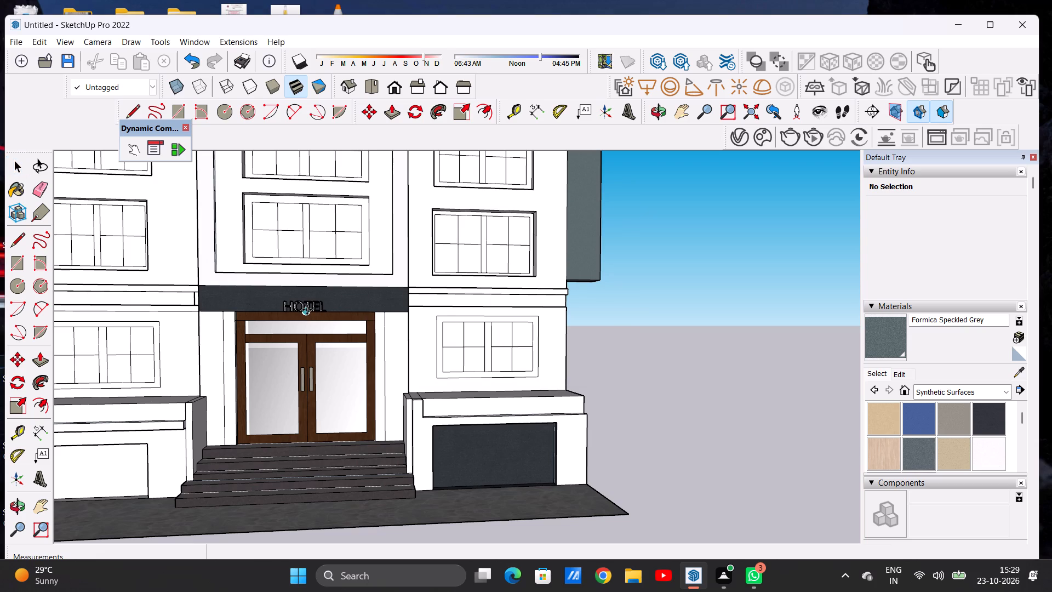
scroll(326, 305, "up", 6)
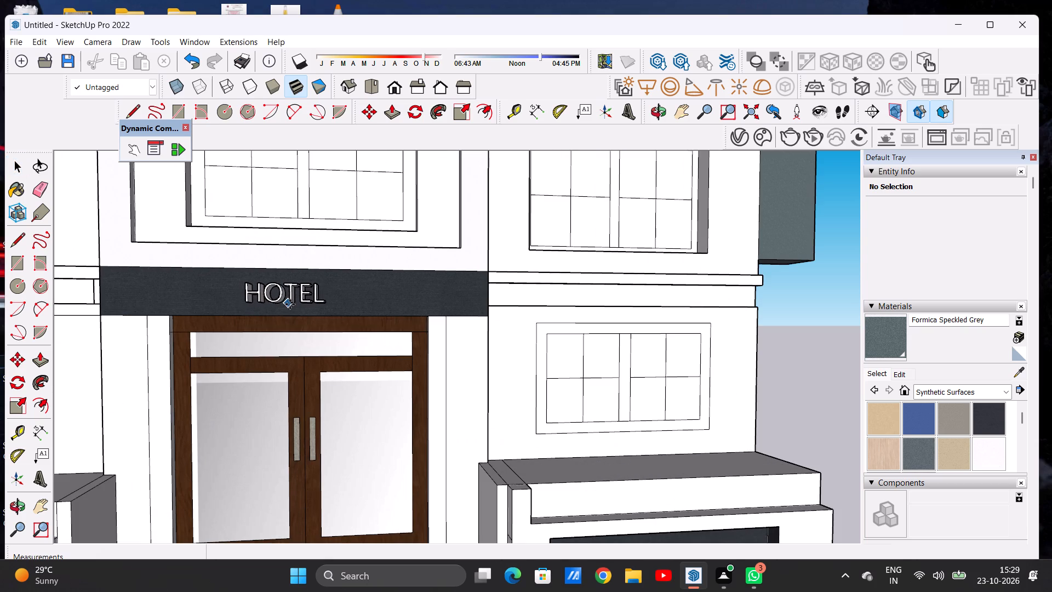
left_click(290, 304)
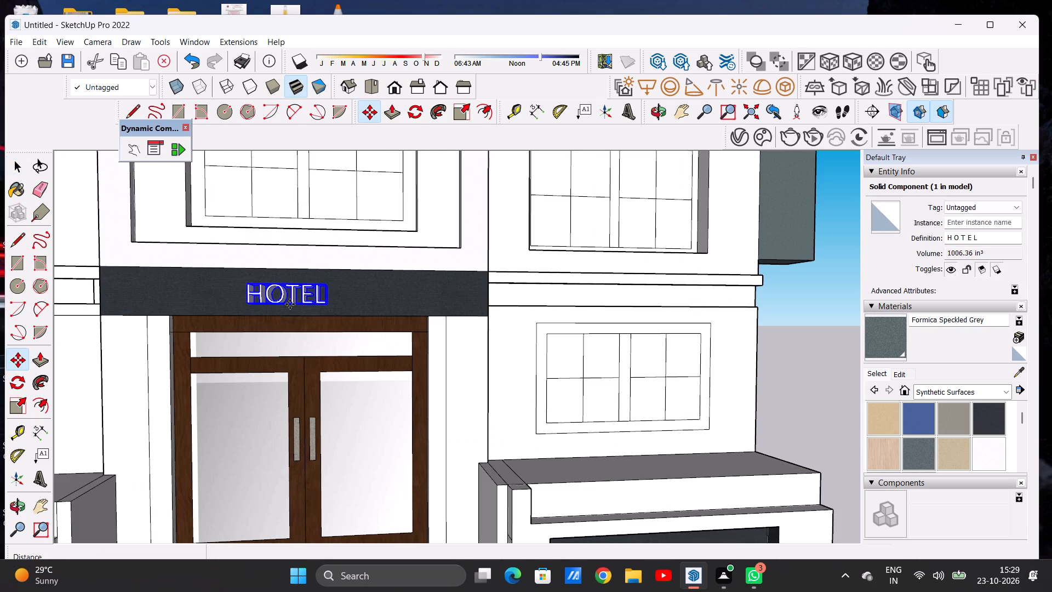
key("space")
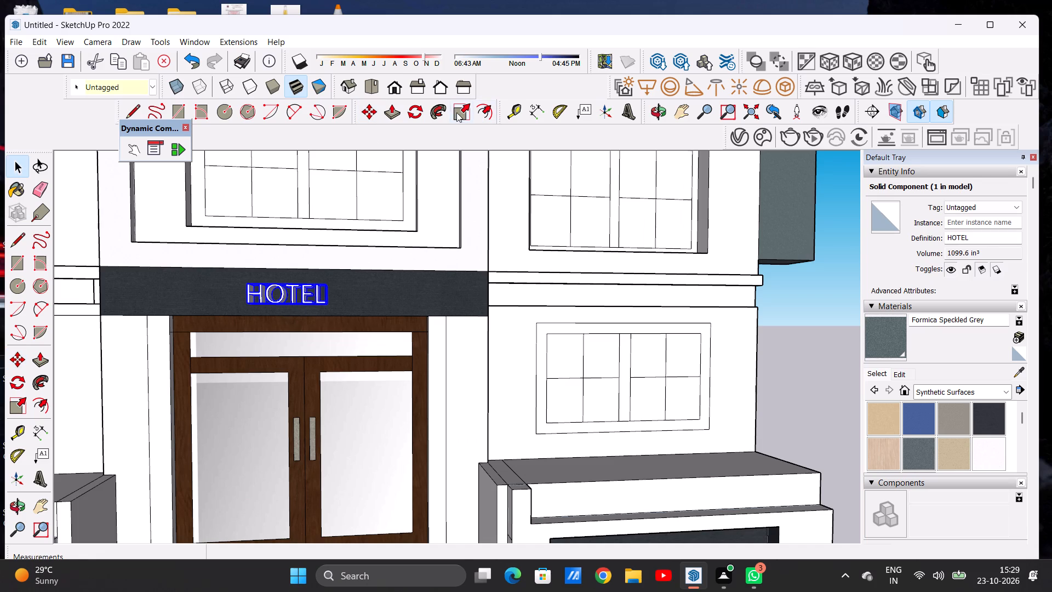
Scale the new HOTEL text's projection from the dark band along the blue axis by about 0.14.
left_click(461, 111)
scroll(140, 294, "down", 5)
middle_click_drag(204, 342, 403, 461)
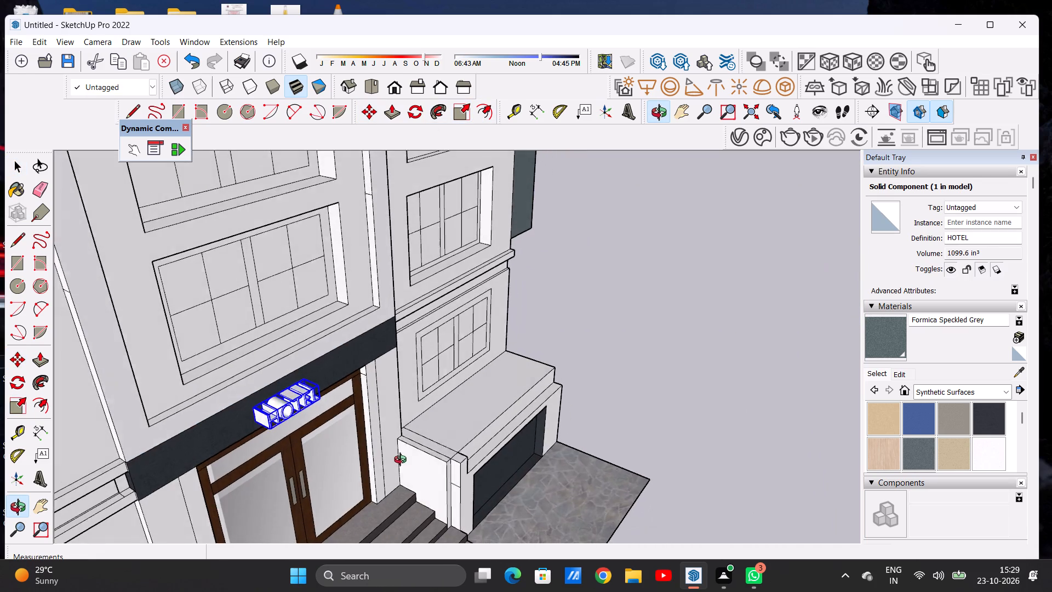
middle_click_drag(403, 461, 403, 462)
scroll(296, 394, "up", 7)
scroll(304, 414, "down", 1)
scroll(304, 414, "up", 1)
scroll(304, 414, "down", 1)
scroll(304, 414, "up", 2)
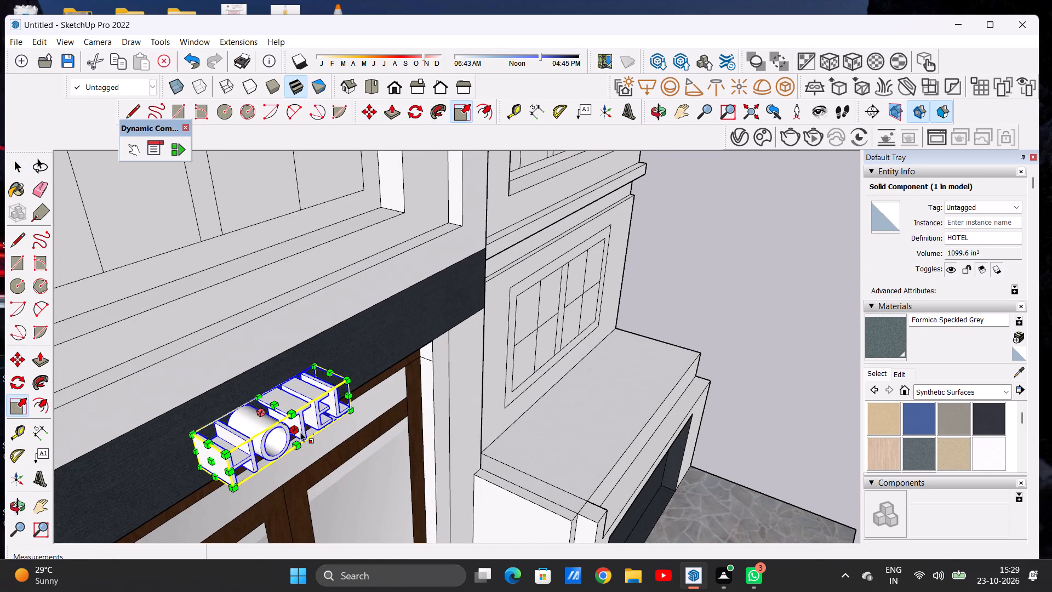
scroll(300, 432, "up", 8)
left_click(290, 431)
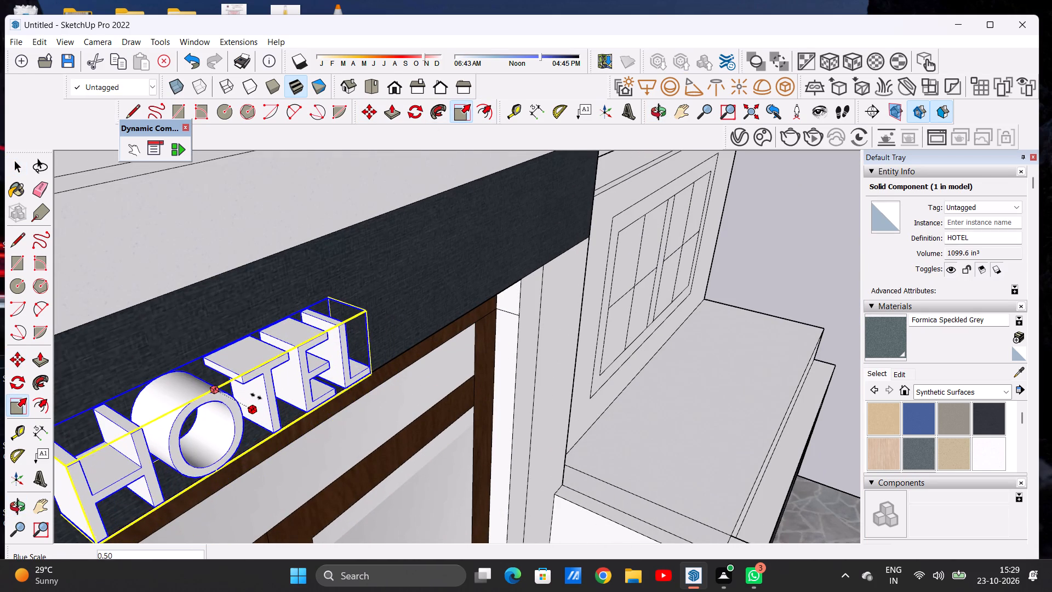
left_click(239, 373)
scroll(239, 379, "down", 9)
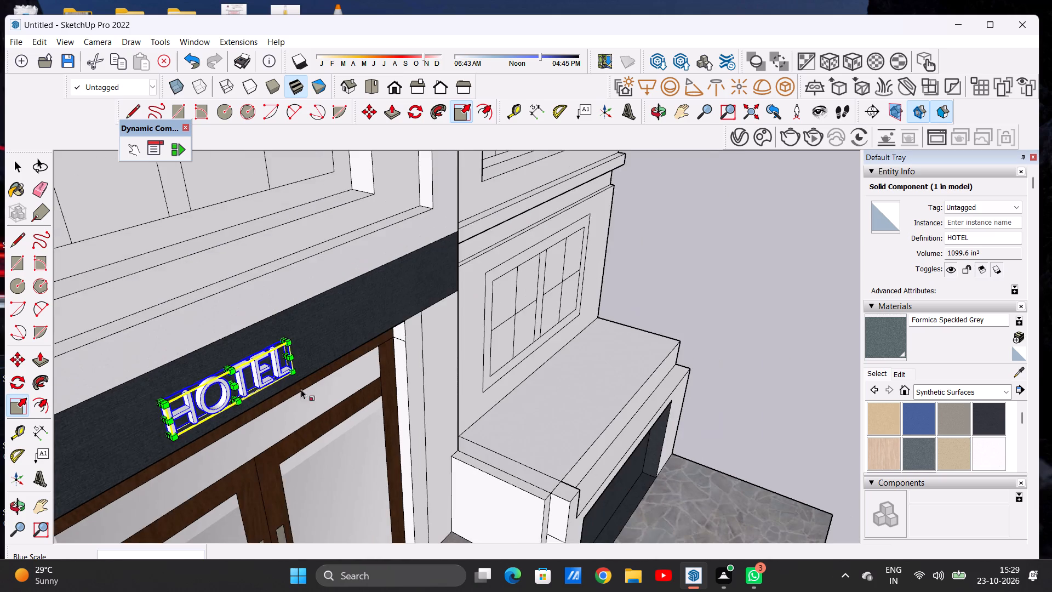
Stretch the HOTEL text outward from its L end along the red axis by about 1.43.
middle_click_drag(300, 405, 128, 320)
scroll(291, 338, "down", 13)
scroll(303, 315, "up", 8)
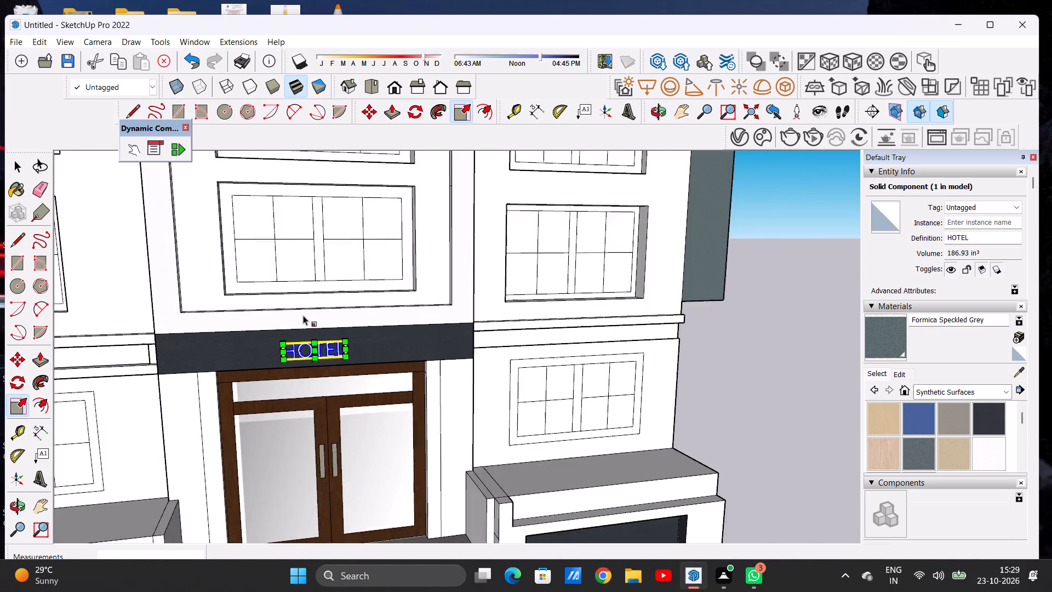
scroll(317, 339, "down", 1)
scroll(317, 339, "up", 4)
middle_click_drag(354, 346, 129, 324)
scroll(352, 344, "up", 6)
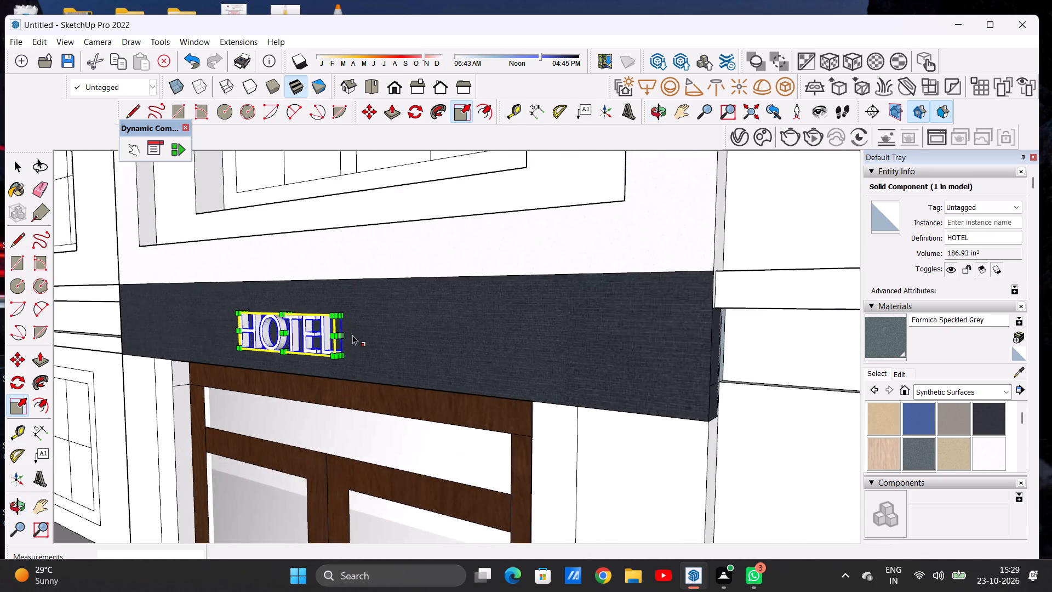
scroll(352, 335, "up", 14)
scroll(341, 335, "down", 1)
scroll(341, 335, "up", 2)
left_click(323, 315)
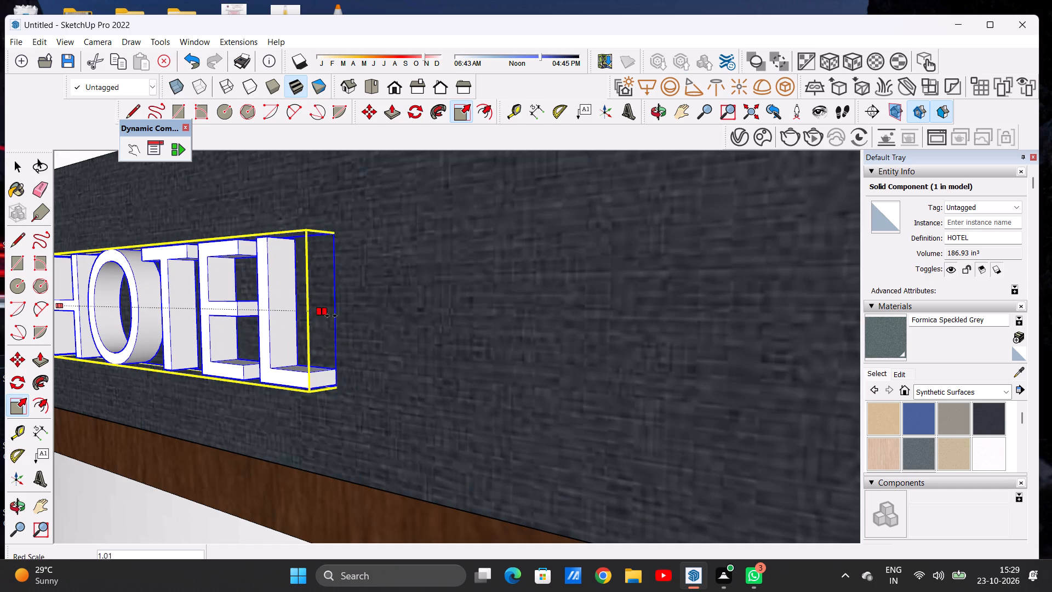
left_click(565, 341)
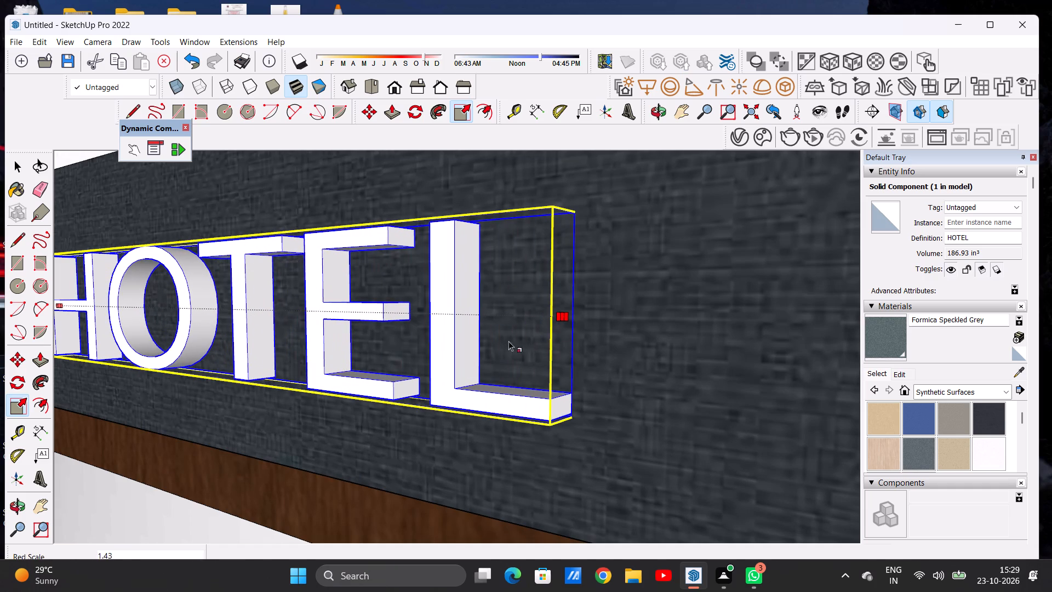
Stretch the HOTEL text outward from its H end along the red axis by about 1.17.
scroll(502, 341, "down", 20)
scroll(502, 341, "down", 2)
middle_click_drag(370, 335, 481, 340)
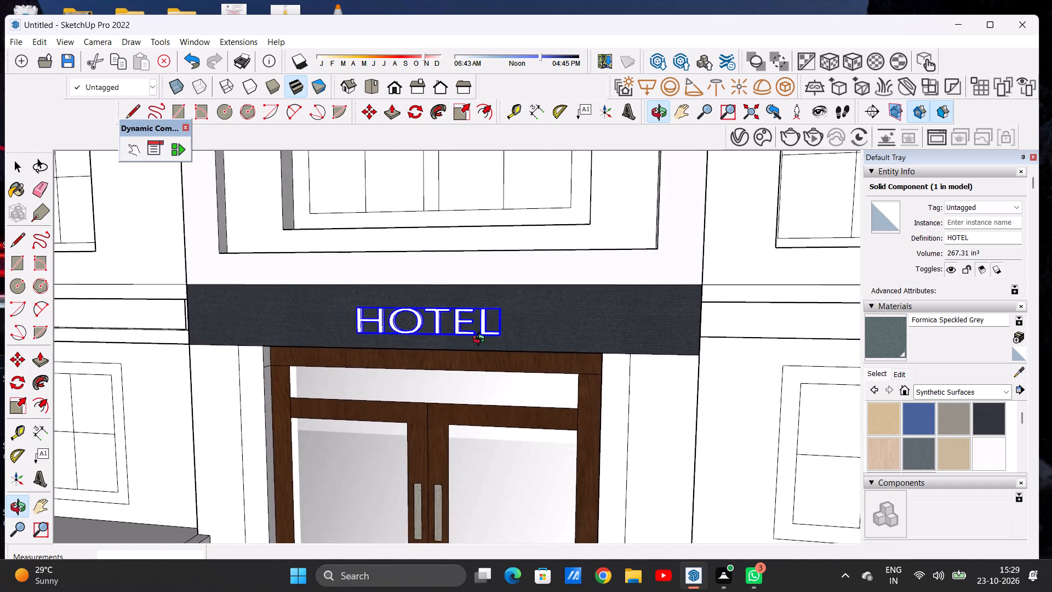
middle_click_drag(481, 340, 488, 340)
scroll(432, 318, "down", 7)
scroll(454, 335, "up", 3)
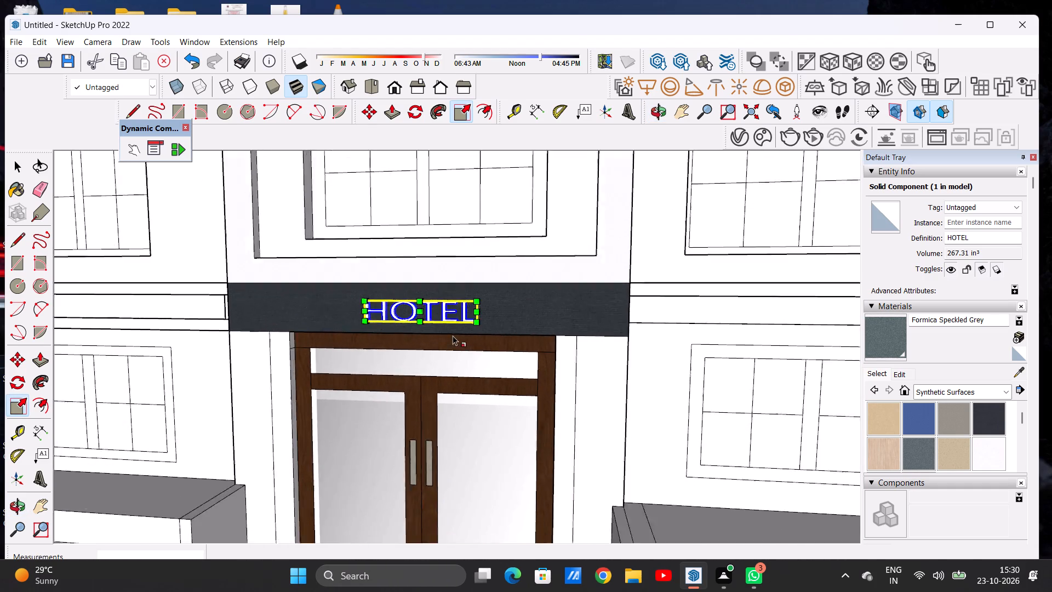
scroll(453, 335, "up", 9)
middle_click_drag(325, 337, 574, 363)
scroll(294, 339, "up", 8)
scroll(388, 318, "up", 4)
scroll(389, 318, "down", 1)
scroll(389, 318, "up", 2)
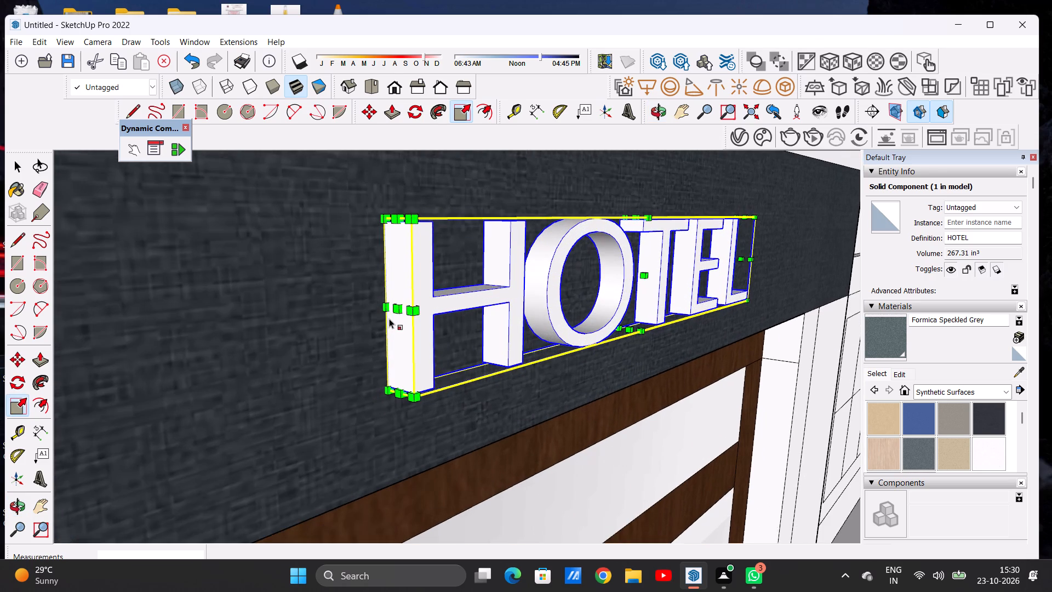
left_click(396, 309)
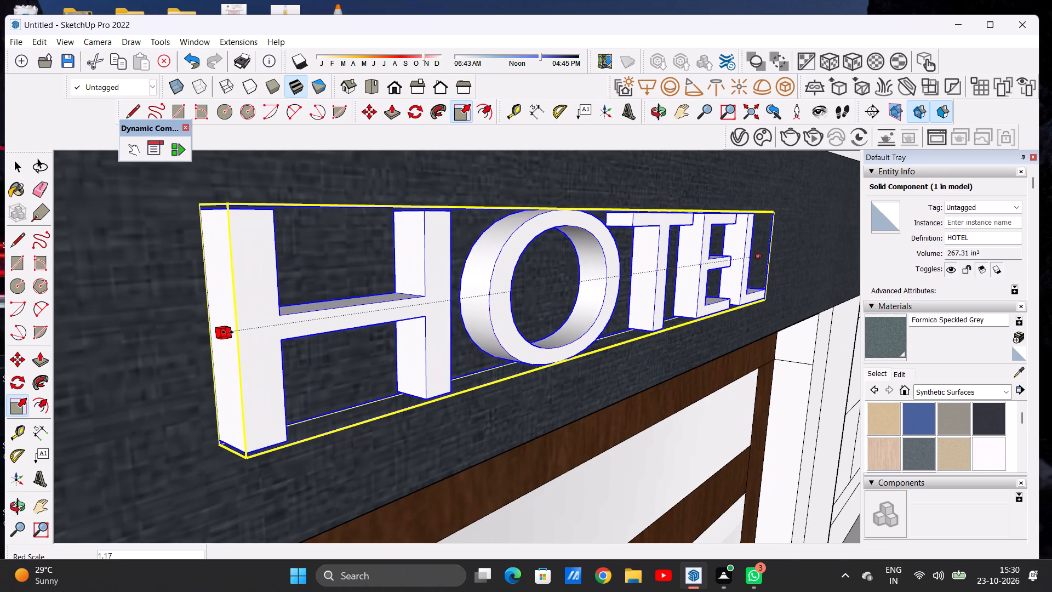
left_click(227, 332)
key("space")
Examine the widened HOTEL sign's proportions and projection on the dark band from near, far and the side.
scroll(229, 344, "down", 11)
scroll(282, 302, "up", 1)
scroll(282, 302, "down", 2)
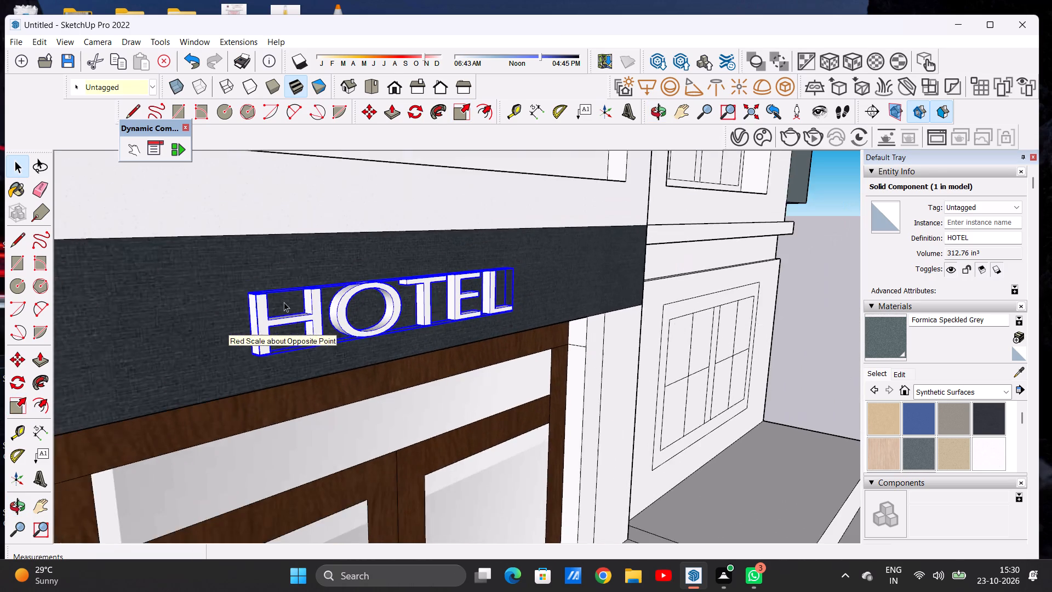
scroll(284, 302, "down", 12)
middle_click_drag(391, 313, 215, 289)
scroll(322, 278, "down", 3)
scroll(335, 280, "up", 1)
scroll(347, 280, "down", 5)
scroll(395, 263, "up", 2)
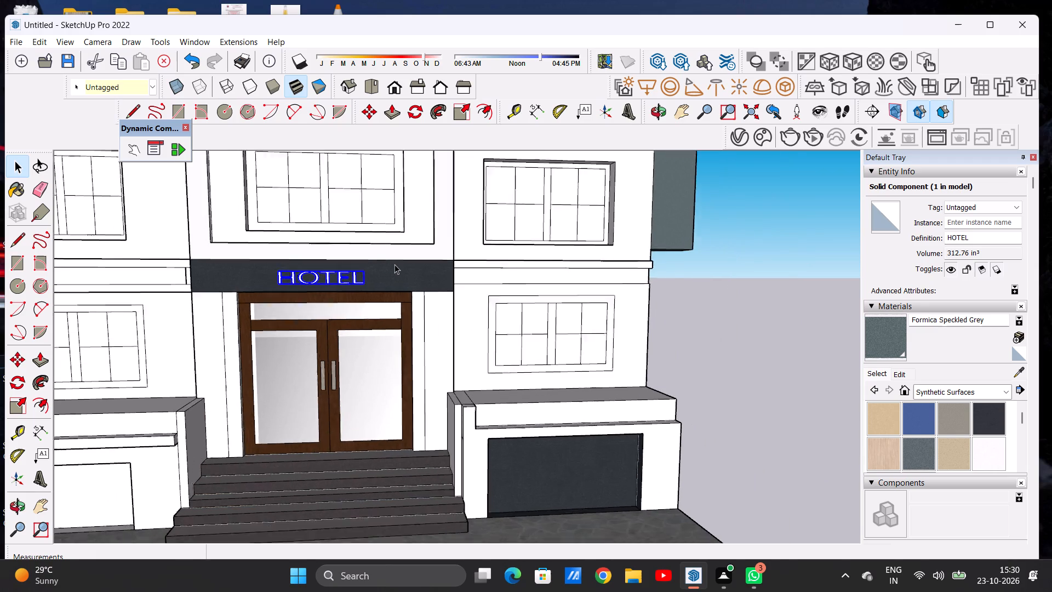
scroll(395, 264, "up", 4)
scroll(405, 272, "down", 6)
scroll(321, 295, "up", 6)
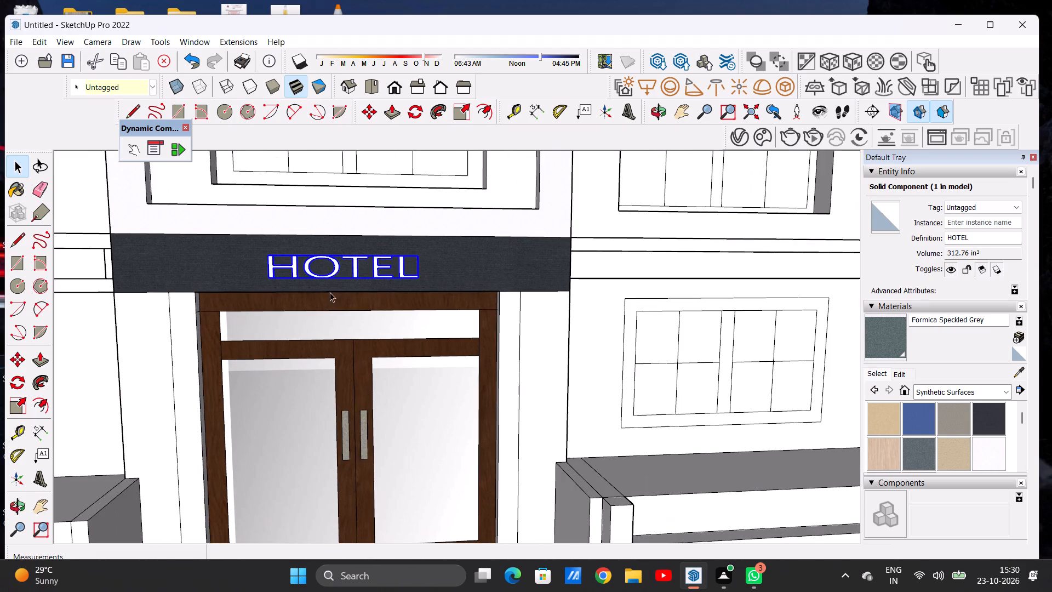
scroll(422, 295, "down", 8)
left_click(709, 310)
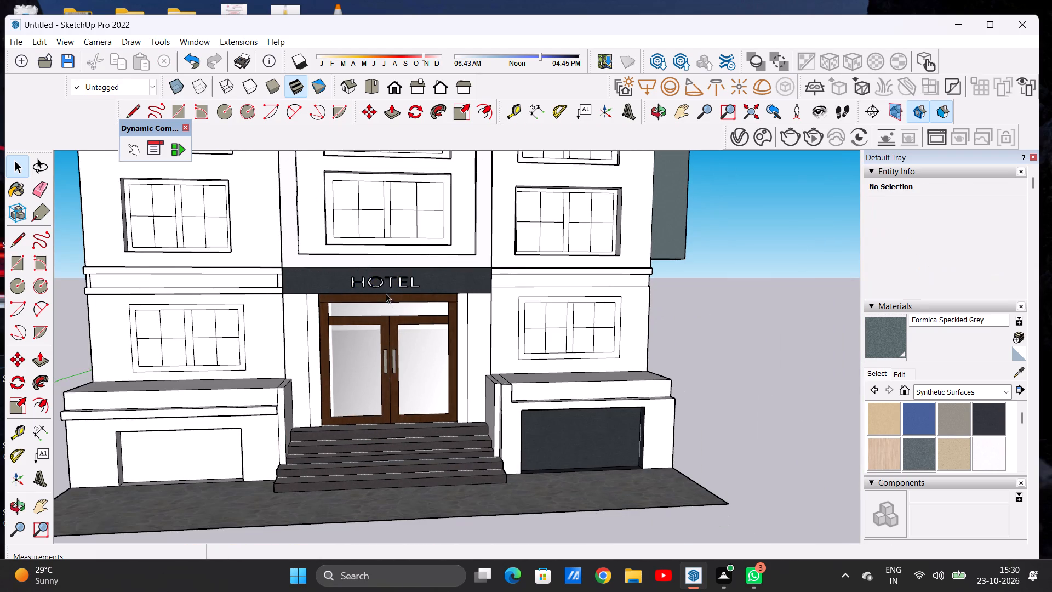
scroll(386, 291, "up", 13)
middle_click_drag(505, 278, 157, 335)
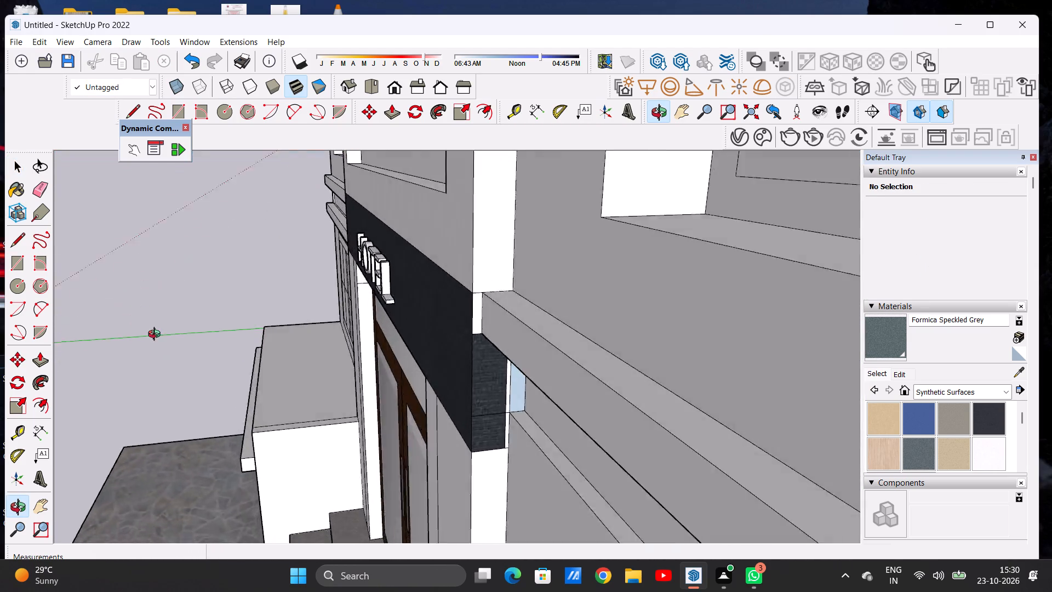
middle_click_drag(157, 335, 466, 309)
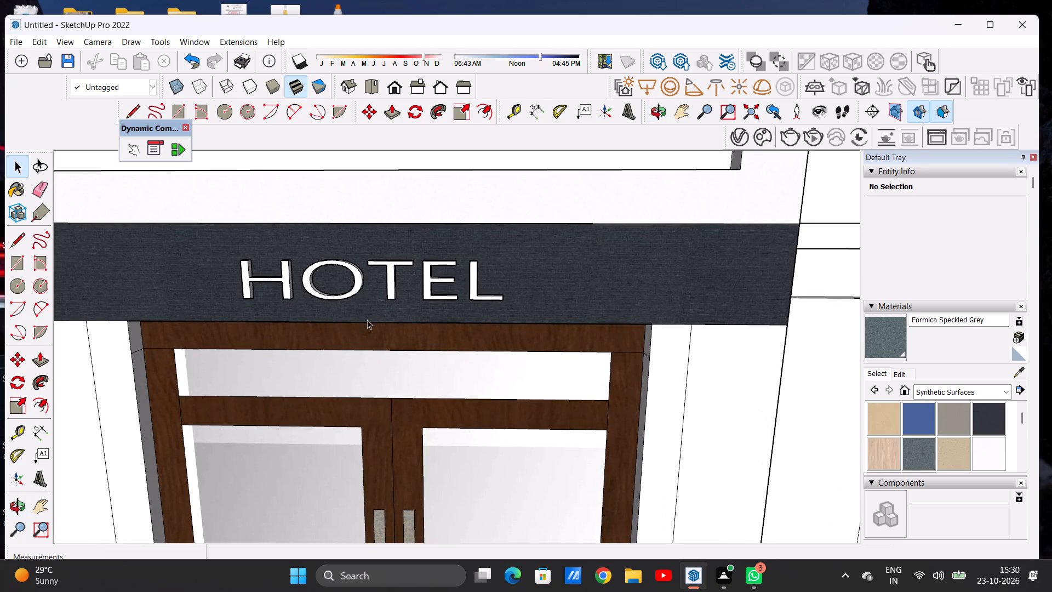
scroll(387, 343, "down", 20)
scroll(387, 343, "down", 5)
scroll(402, 385, "up", 4)
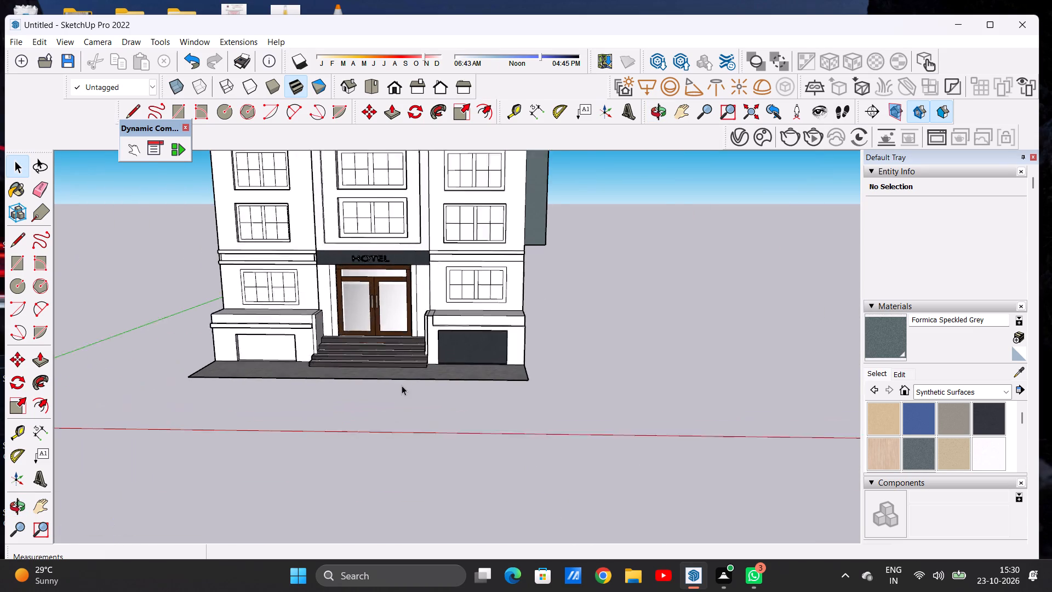
scroll(402, 385, "up", 2)
scroll(400, 220, "up", 5)
middle_click_drag(426, 333, 407, 271)
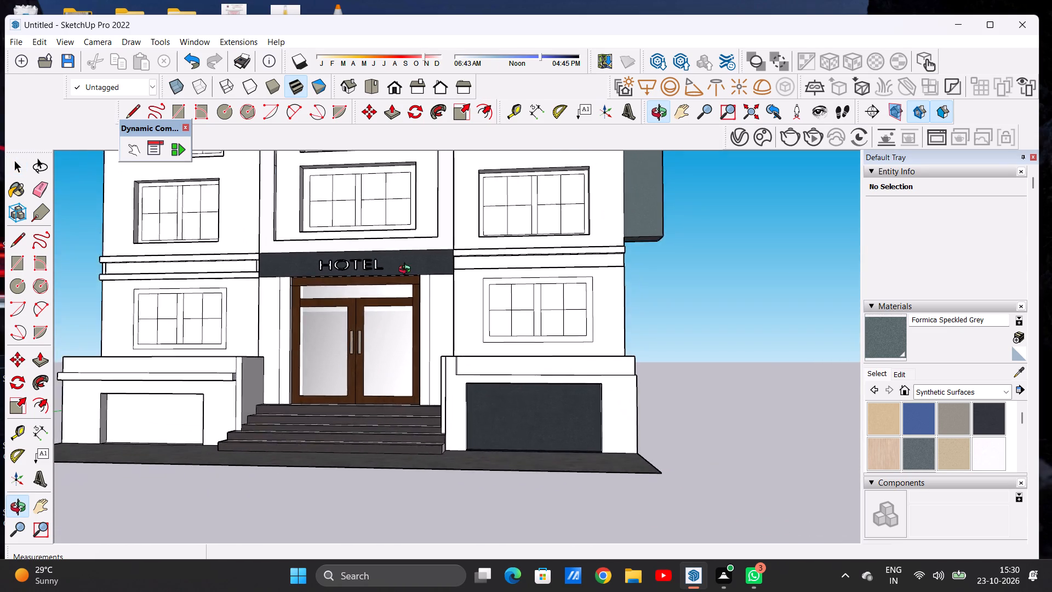
middle_click_drag(407, 271, 438, 295)
scroll(355, 272, "up", 7)
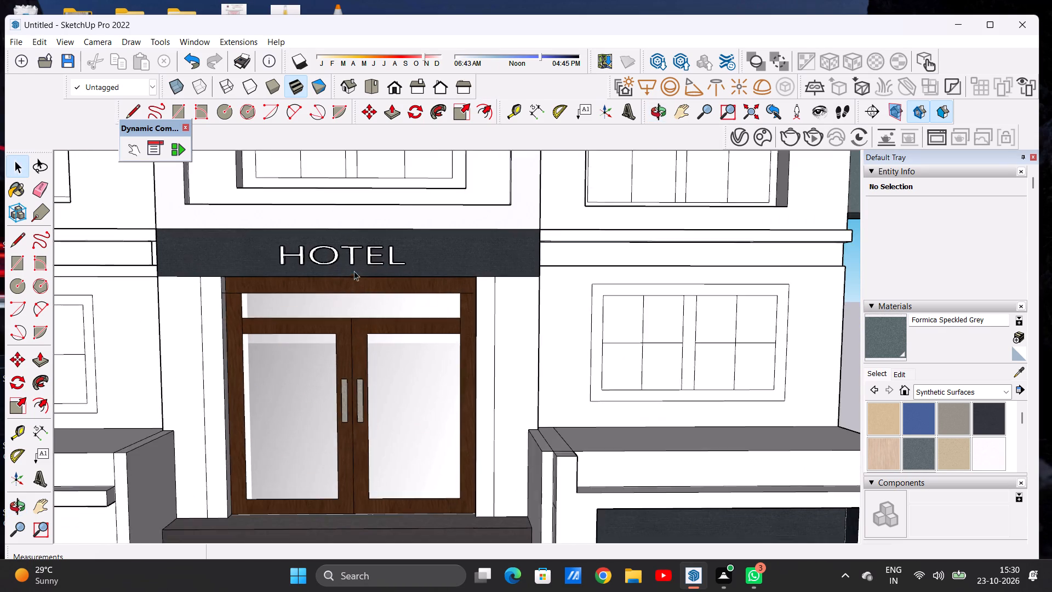
scroll(353, 256, "up", 3)
scroll(409, 292, "down", 2)
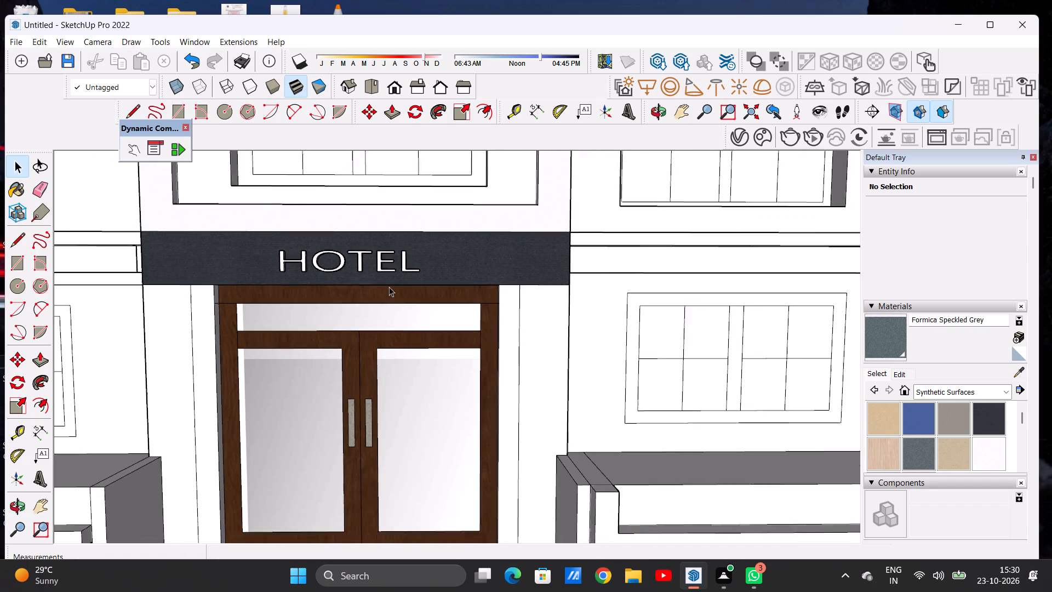
scroll(389, 287, "down", 3)
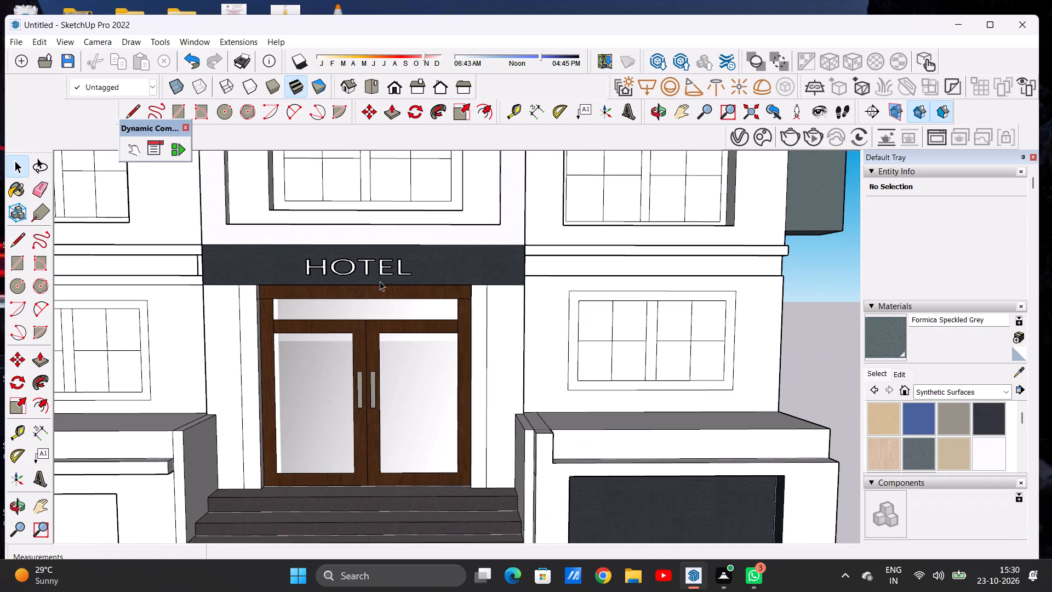
Scale the HOTEL text's projection from the dark band along the blue axis by about 1.8.
scroll(345, 269, "up", 6)
left_click(345, 269)
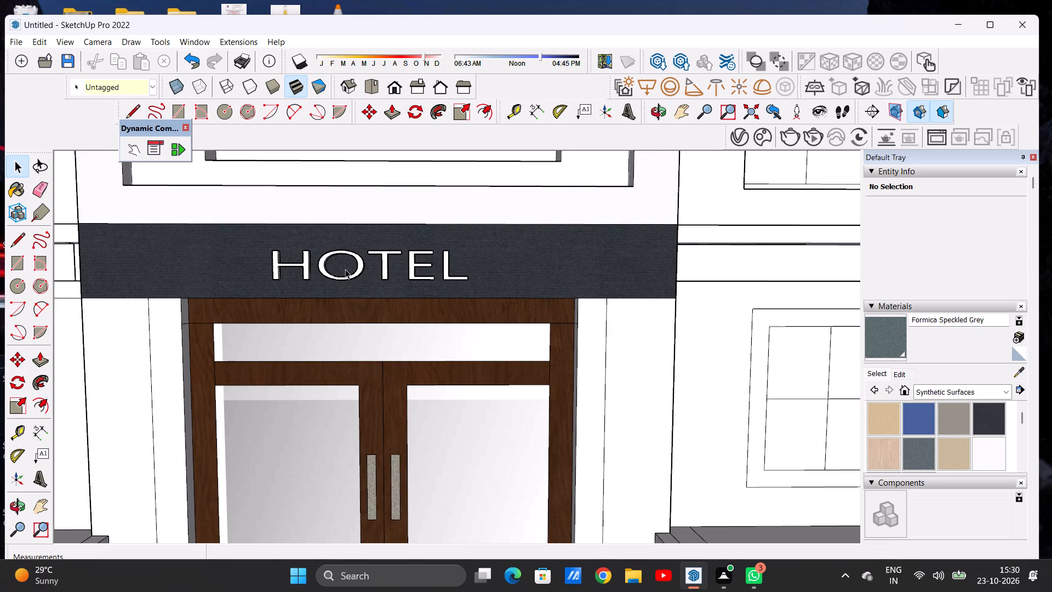
scroll(351, 275, "down", 8)
scroll(407, 276, "down", 9)
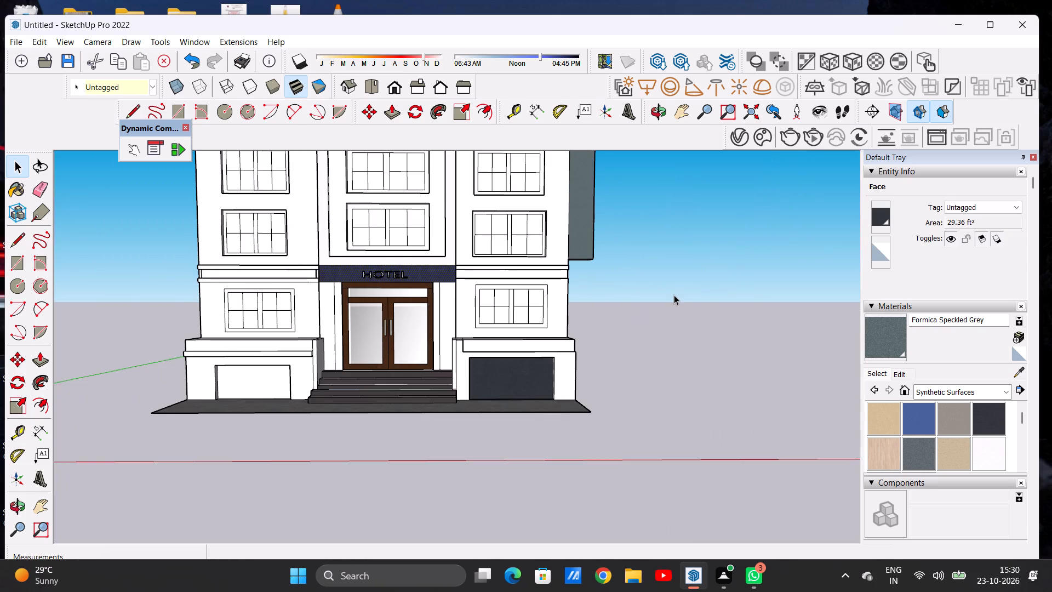
left_click(673, 295)
scroll(390, 281, "up", 19)
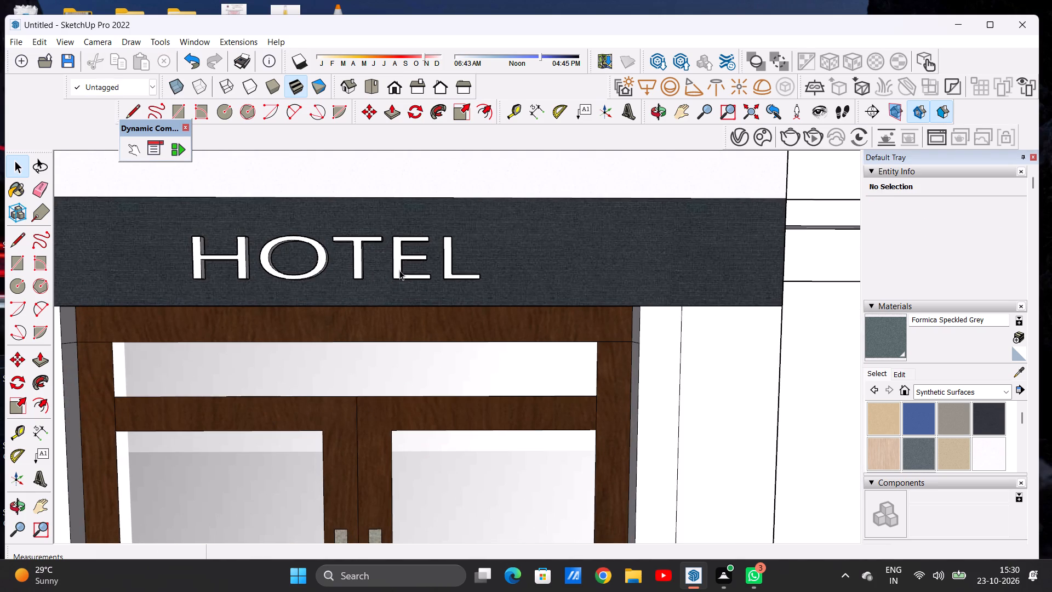
left_click(397, 272)
scroll(395, 274, "down", 5)
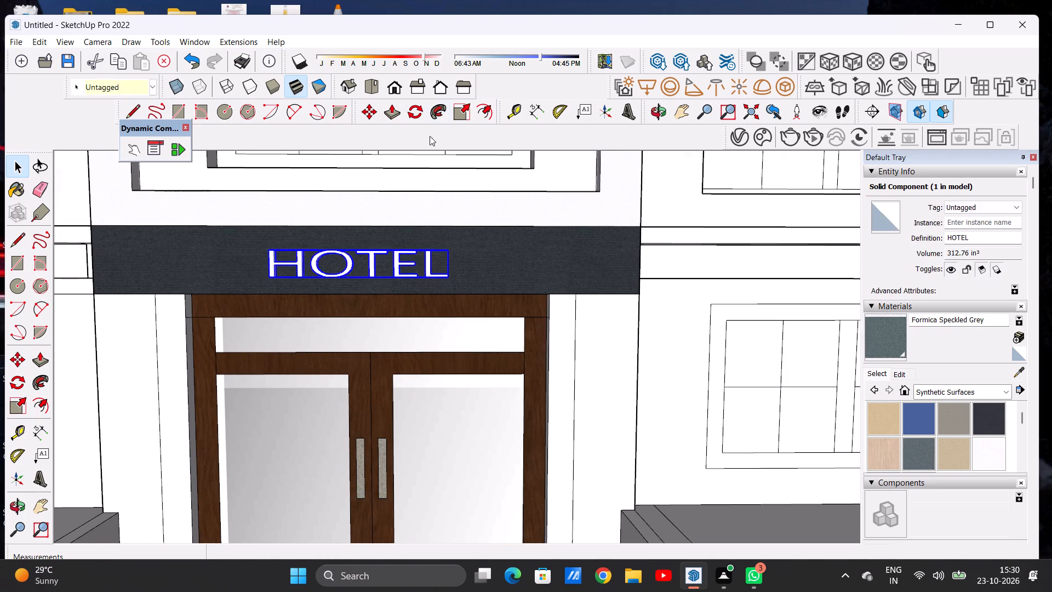
left_click(464, 111)
scroll(367, 236, "down", 3)
middle_click_drag(271, 256, 274, 258)
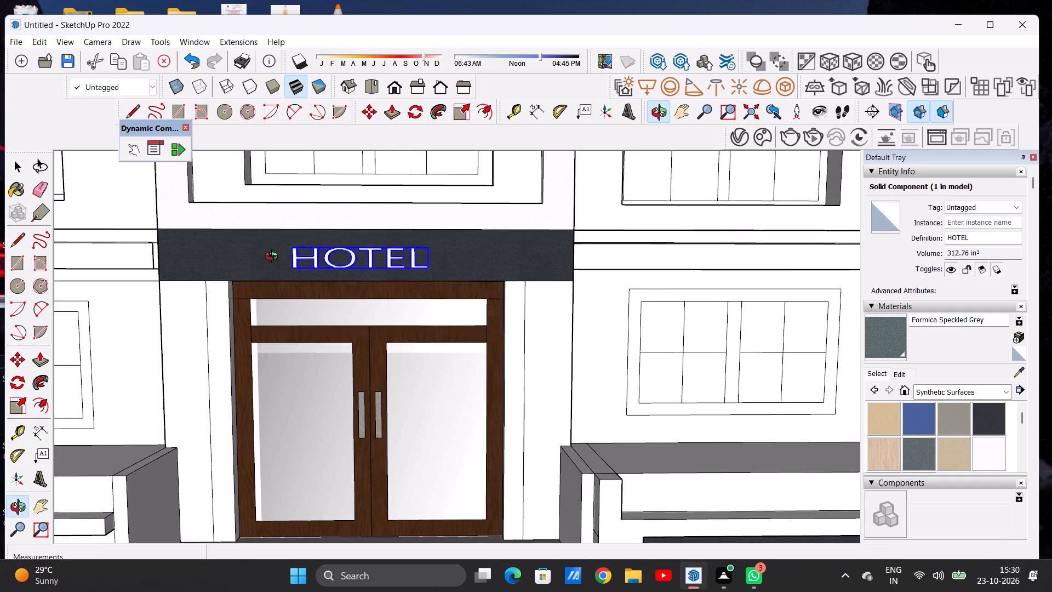
middle_click_drag(274, 258, 508, 354)
scroll(435, 313, "up", 10)
scroll(451, 302, "down", 1)
scroll(451, 302, "up", 2)
left_click(460, 300)
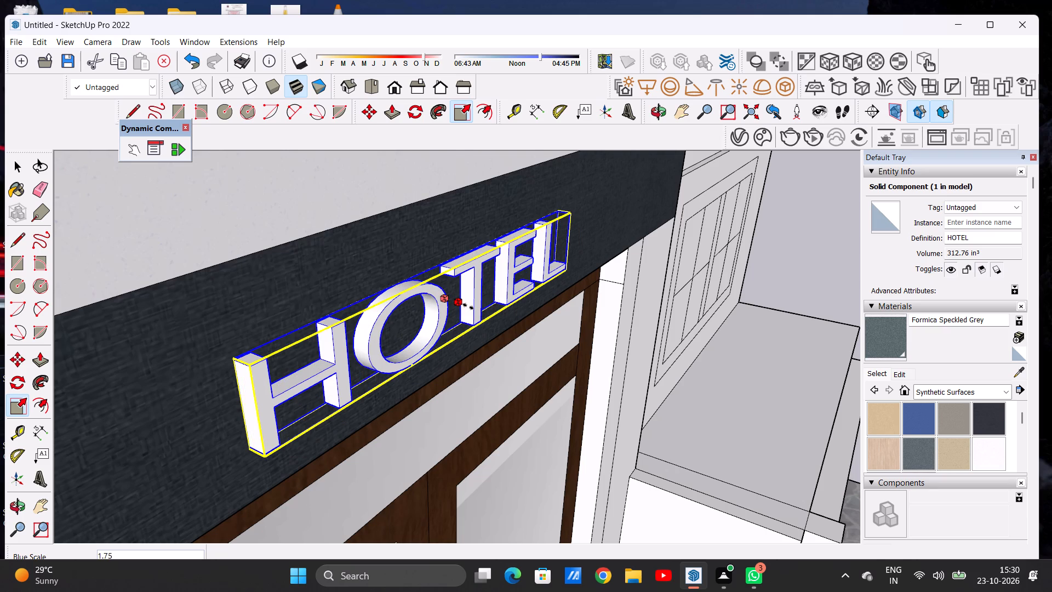
left_click(468, 306)
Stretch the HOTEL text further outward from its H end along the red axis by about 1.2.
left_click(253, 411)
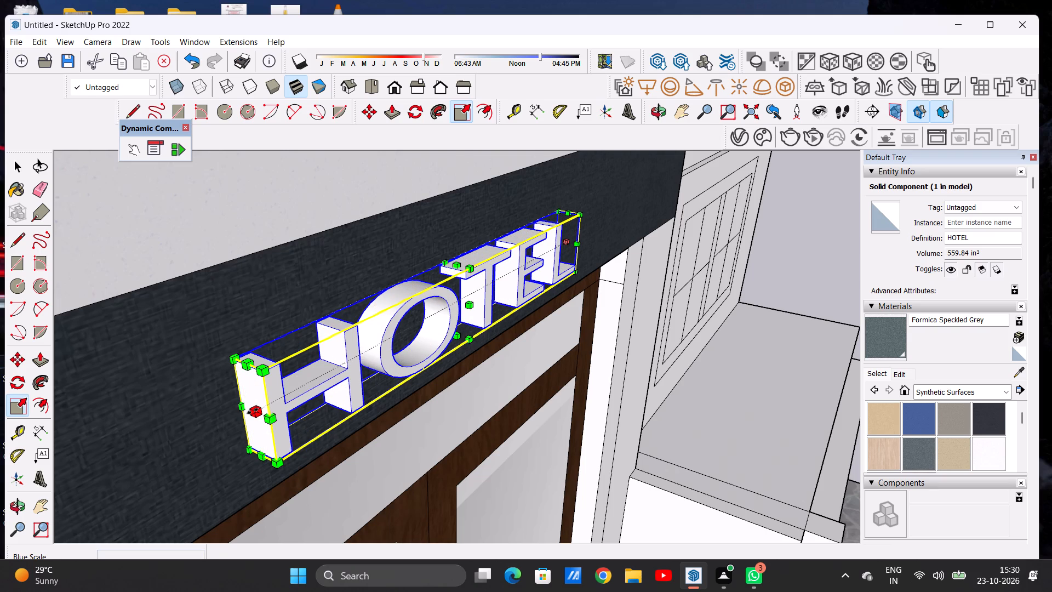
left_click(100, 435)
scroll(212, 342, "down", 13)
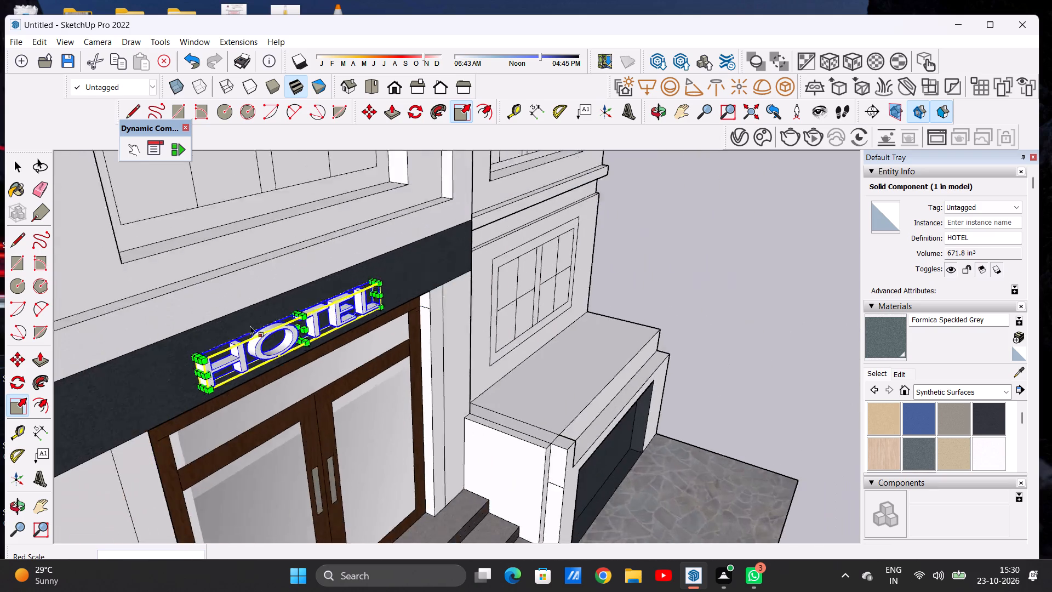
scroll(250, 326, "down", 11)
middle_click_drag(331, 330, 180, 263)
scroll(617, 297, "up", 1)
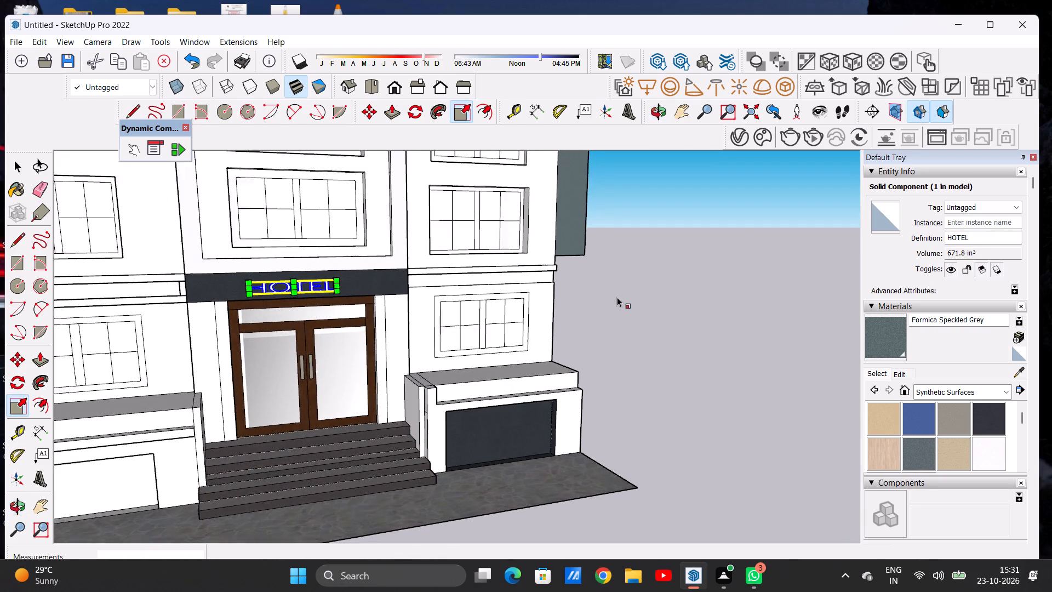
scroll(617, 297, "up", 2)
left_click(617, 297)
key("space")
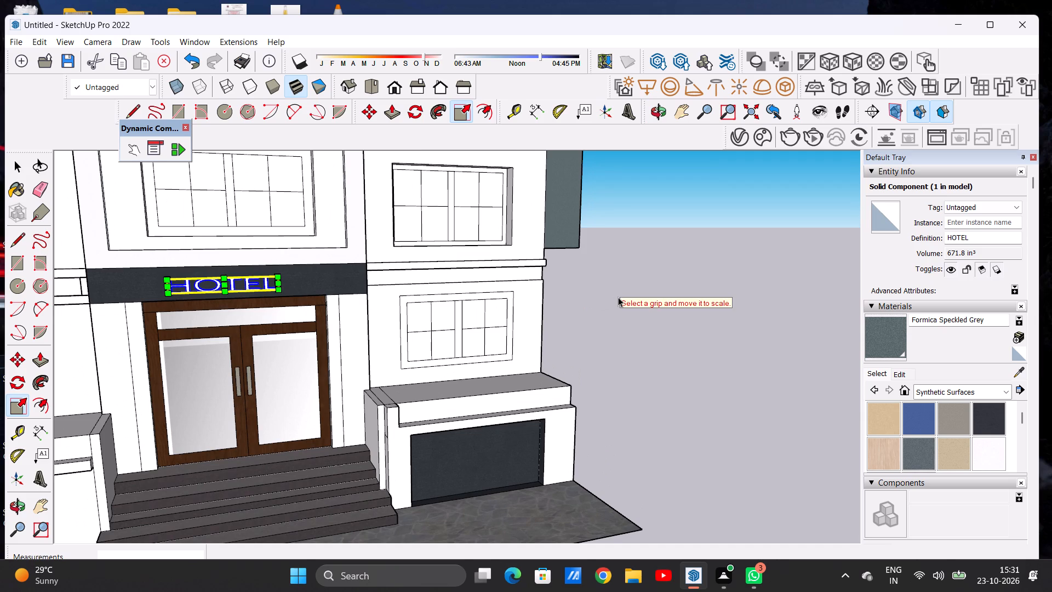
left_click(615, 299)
Examine how the further widened HOTEL sign sits above the entrance door.
scroll(272, 380, "down", 6)
scroll(251, 351, "up", 6)
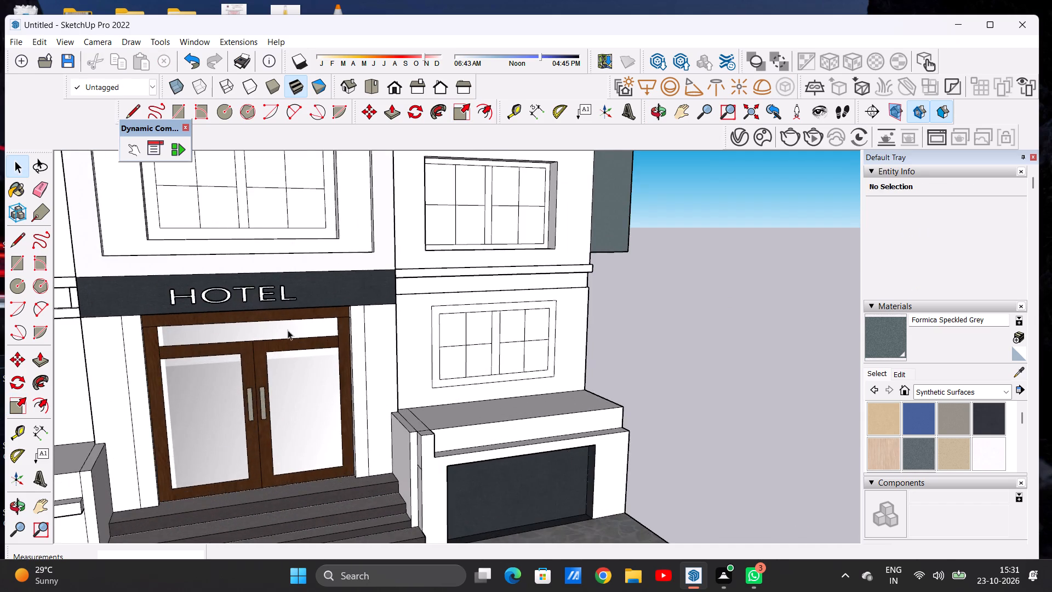
middle_click_drag(283, 330, 243, 306)
scroll(239, 298, "up", 8)
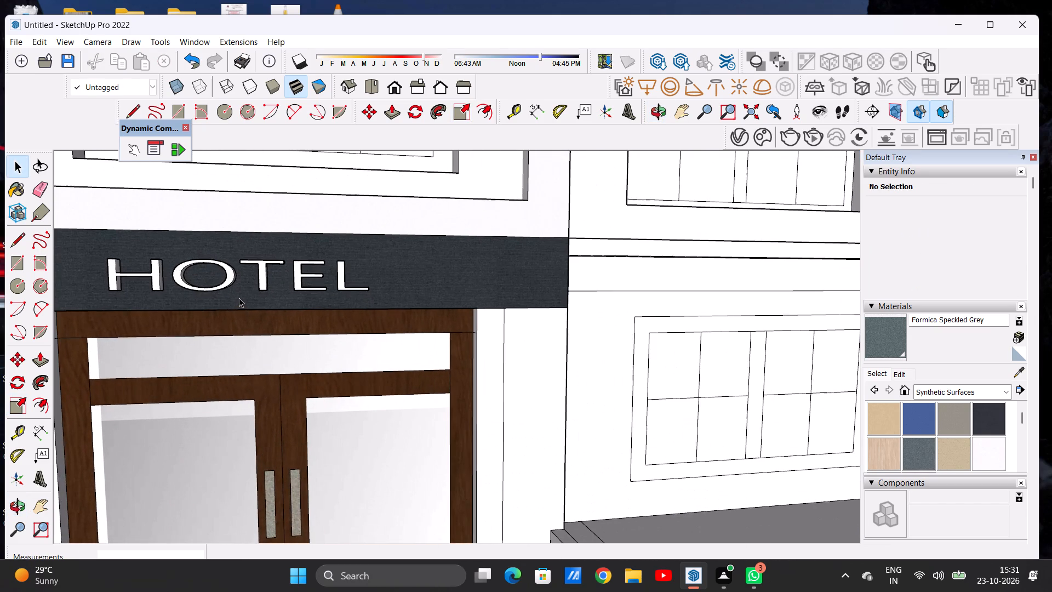
scroll(290, 329, "down", 8)
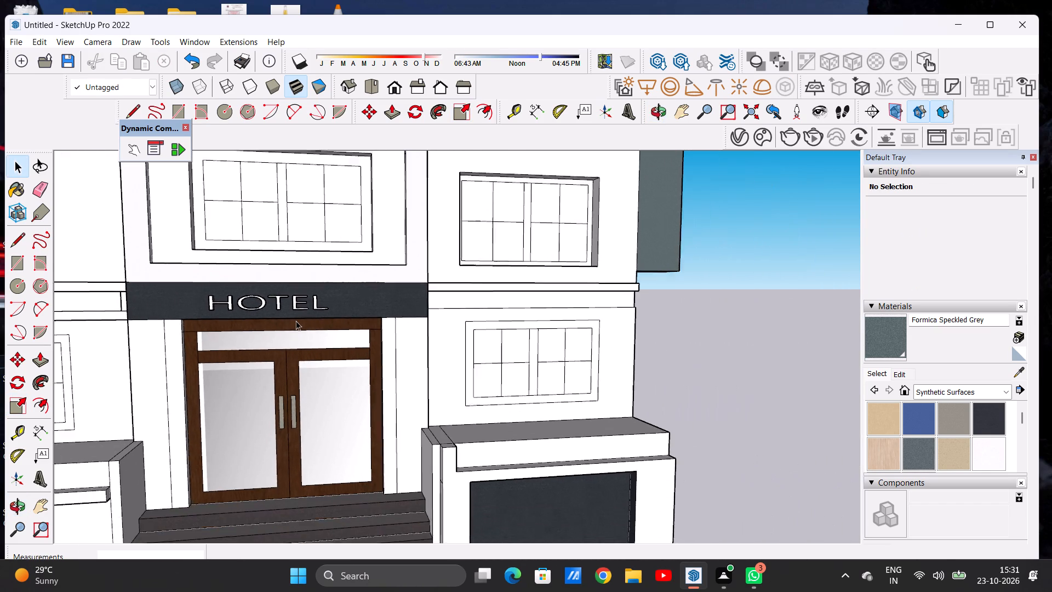
scroll(296, 321, "down", 2)
scroll(287, 301, "up", 7)
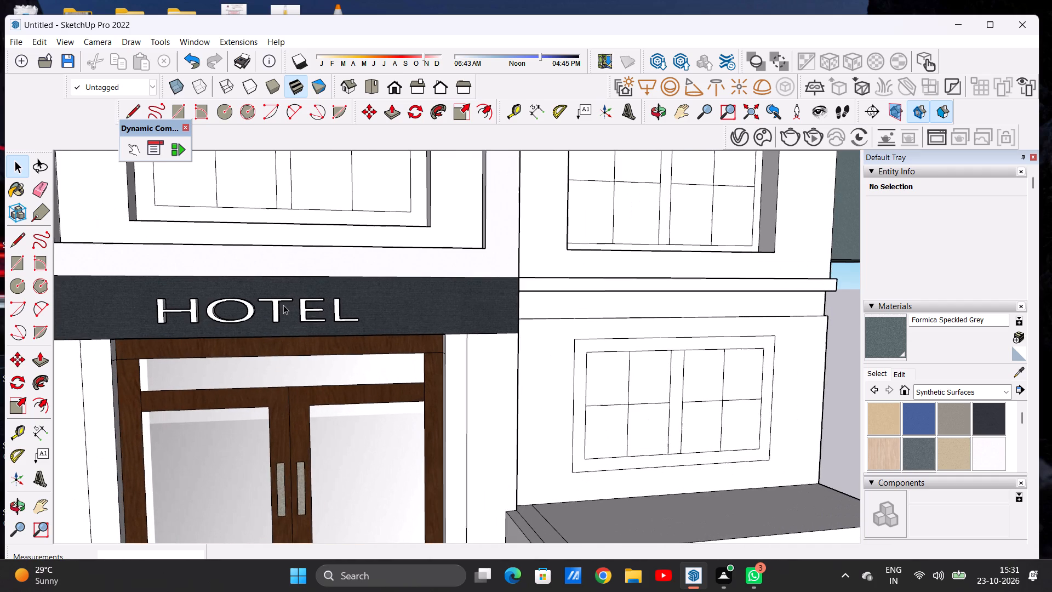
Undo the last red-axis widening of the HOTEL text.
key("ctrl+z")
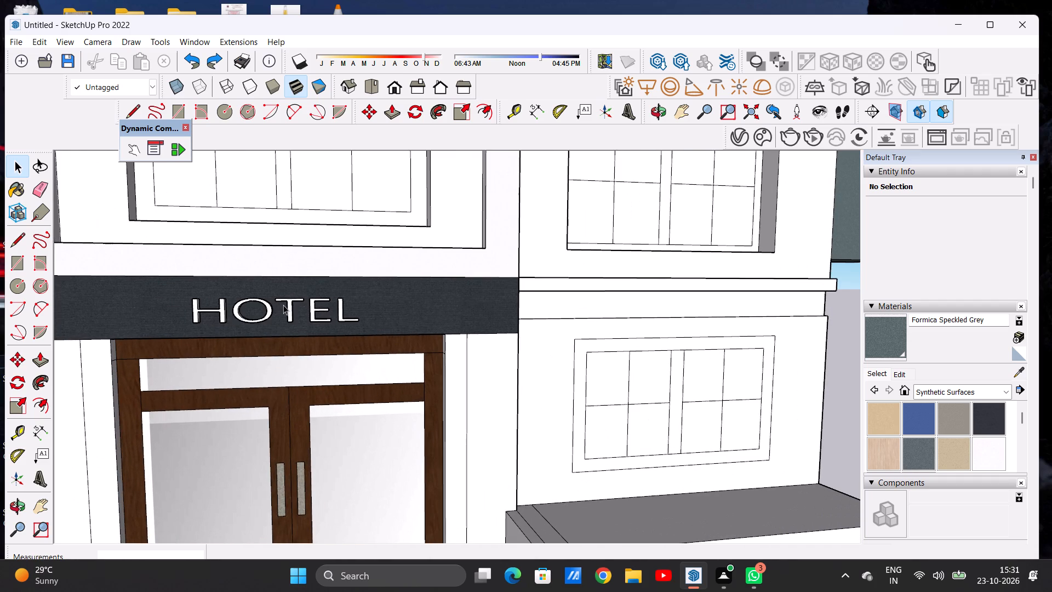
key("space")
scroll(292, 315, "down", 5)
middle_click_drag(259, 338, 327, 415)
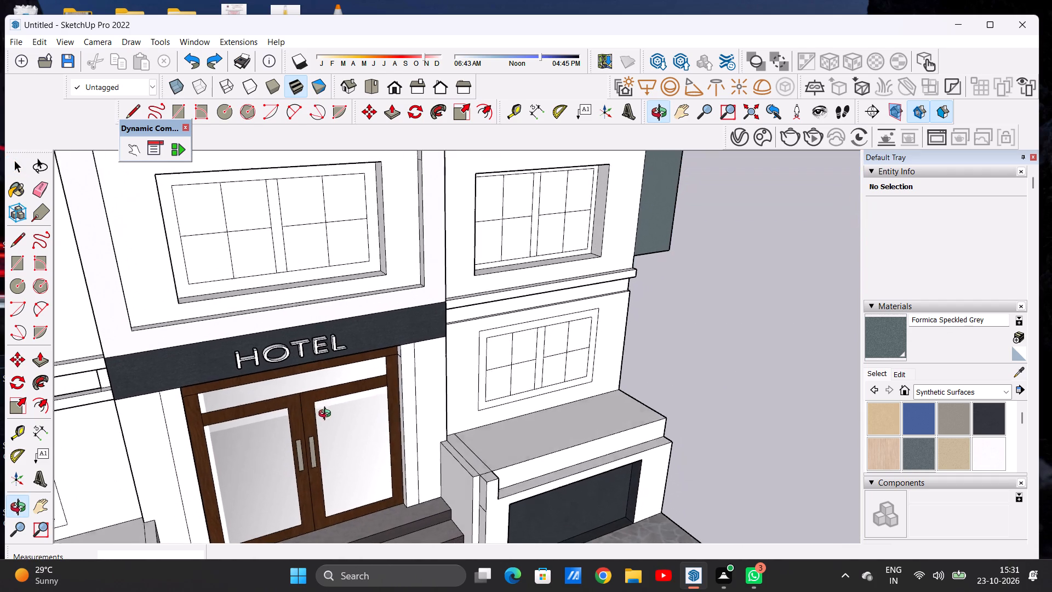
Examine the HOTEL sign's projection and proportions on the dark band from oblique, frontal and more distant views.
middle_click_drag(327, 415, 327, 418)
middle_click(327, 419)
scroll(249, 338, "up", 9)
middle_click_drag(270, 402, 363, 457)
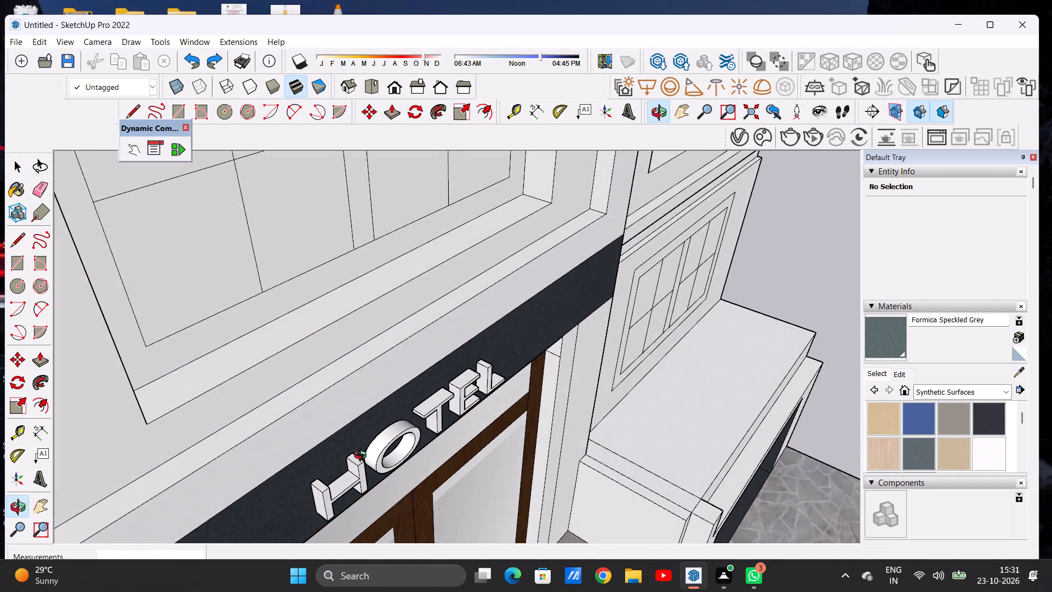
middle_click_drag(363, 457, 179, 345)
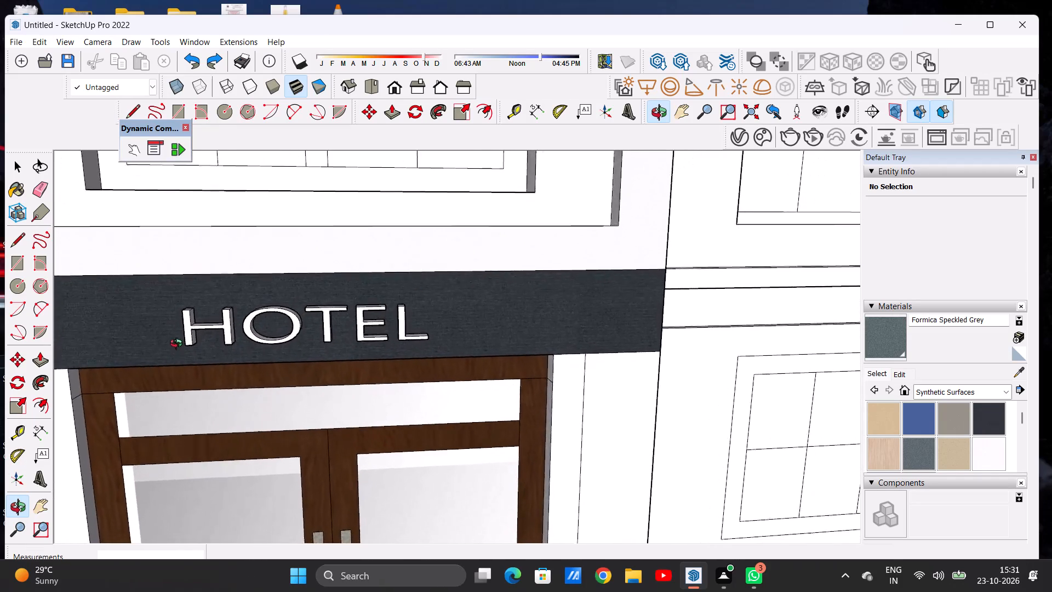
middle_click_drag(179, 345, 180, 311)
scroll(197, 321, "down", 19)
scroll(325, 327, "up", 7)
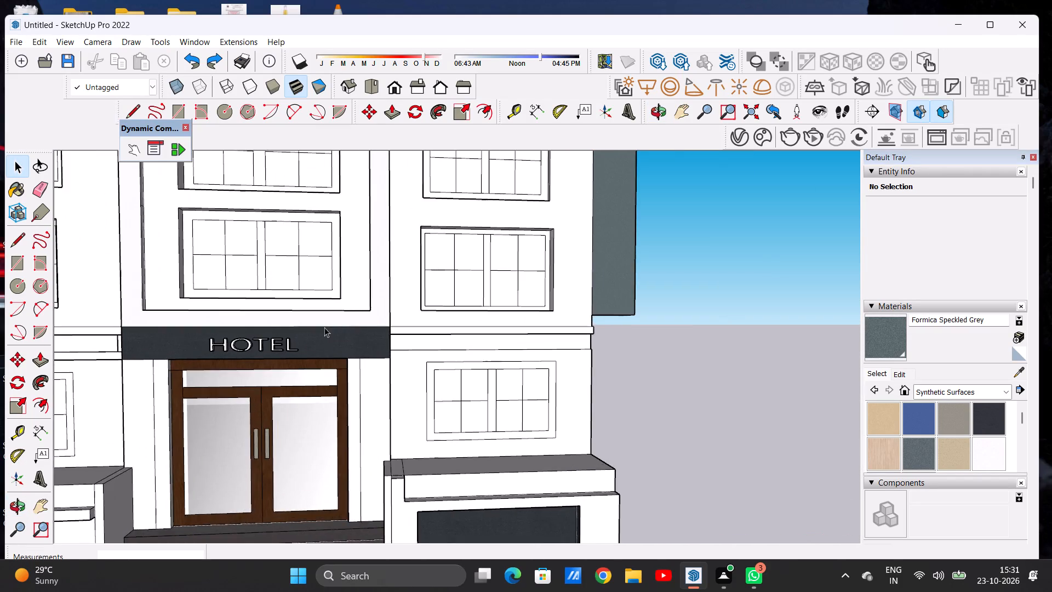
middle_click_drag(323, 350, 289, 372)
scroll(241, 359, "up", 7)
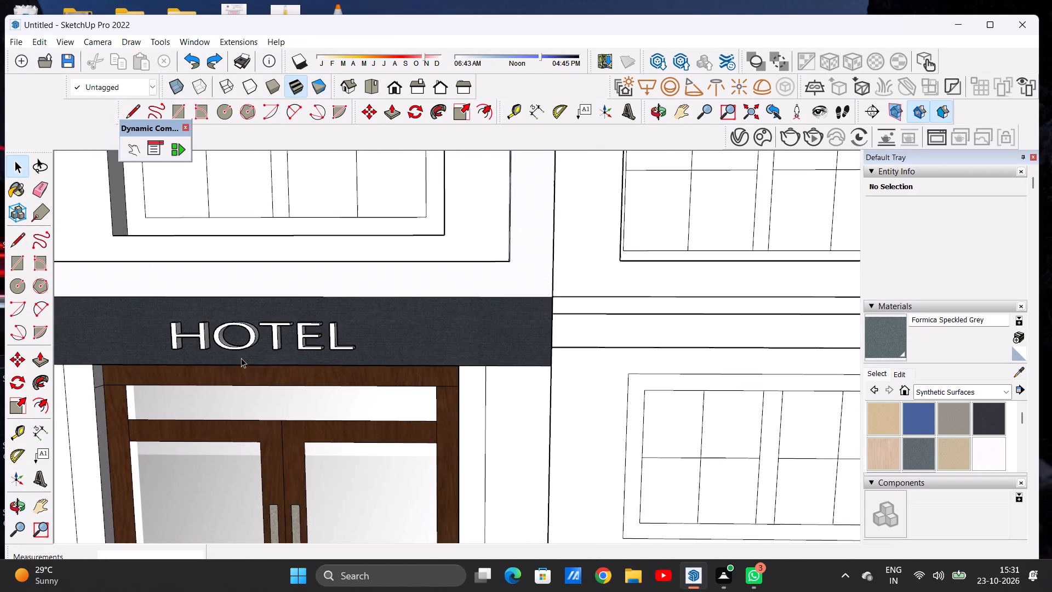
scroll(361, 335, "down", 7)
scroll(342, 334, "up", 6)
scroll(282, 375, "down", 7)
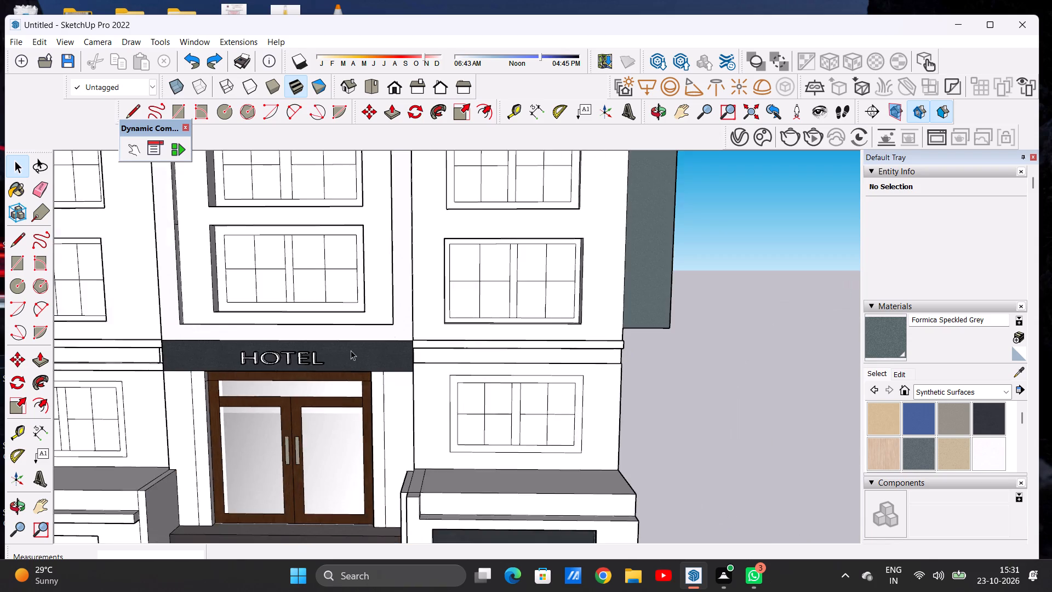
scroll(351, 350, "down", 10)
scroll(321, 365, "up", 12)
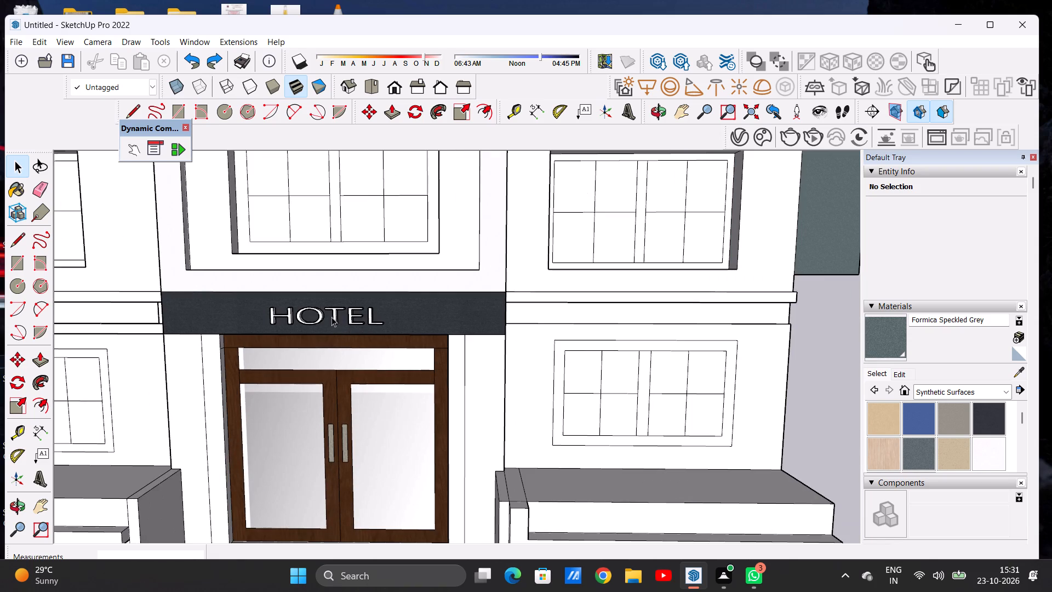
Delete the existing HOTEL text from the dark band above the entrance door.
left_click(331, 312)
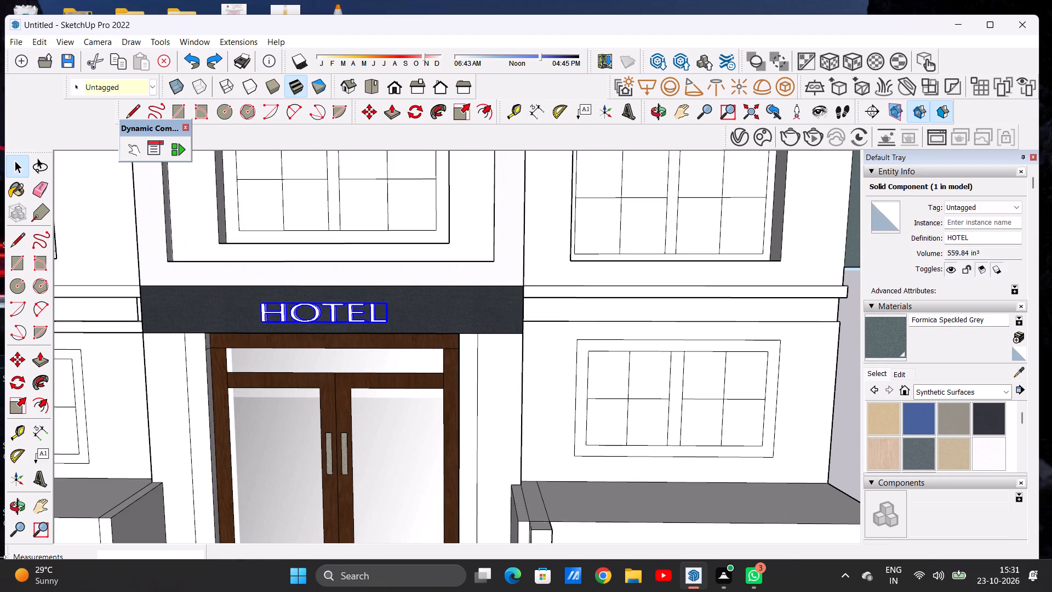
left_click(43, 480)
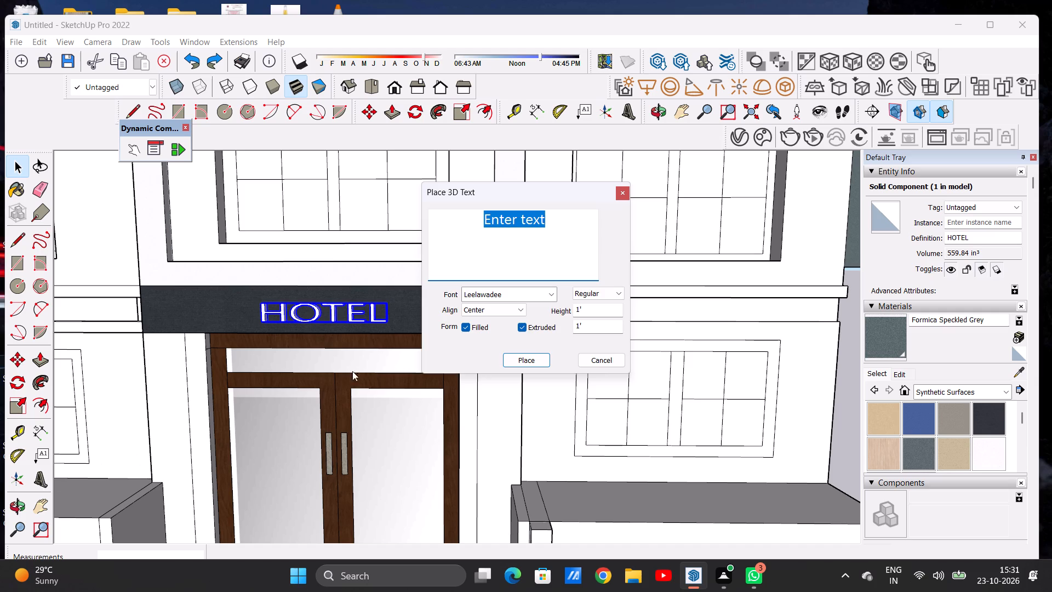
scroll(243, 413, "down", 8)
left_click(622, 193)
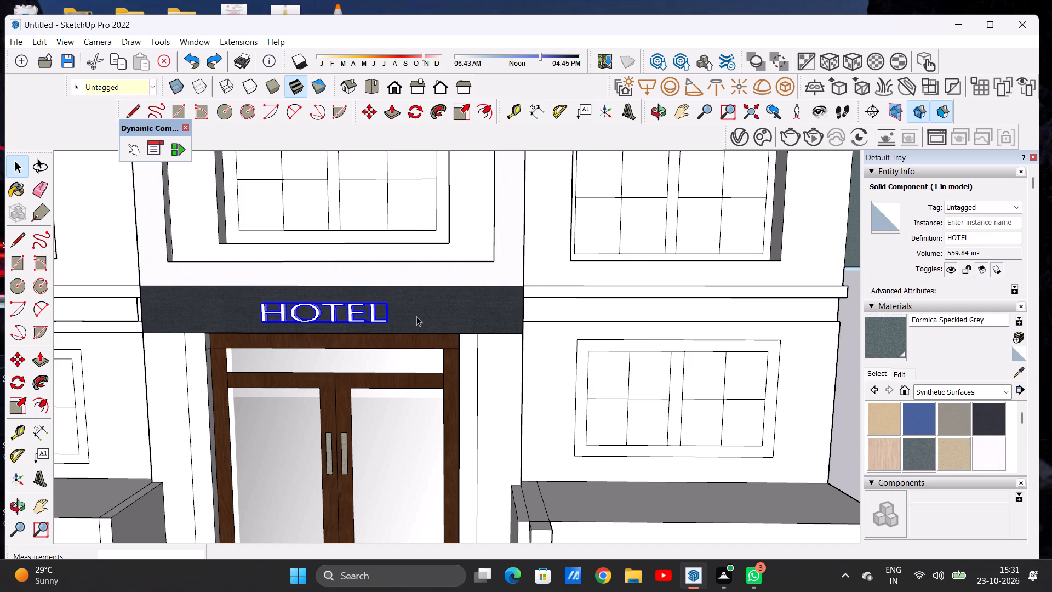
key("Delete")
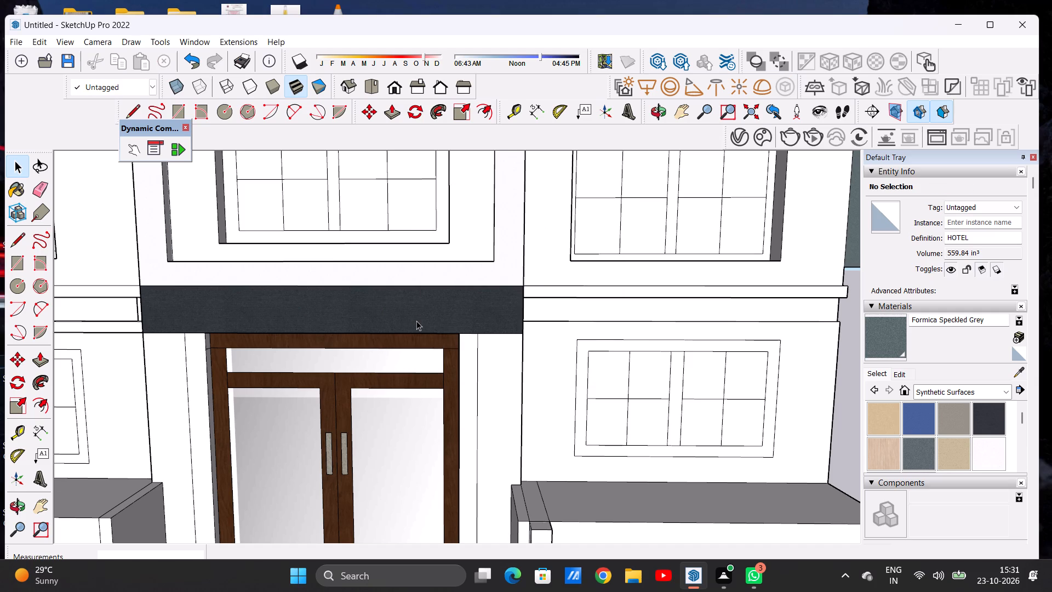
Create 3D text reading HOTEL with a 2' height and place it on the dark band above the entrance door.
scroll(382, 321, "up", 2)
left_click(38, 480)
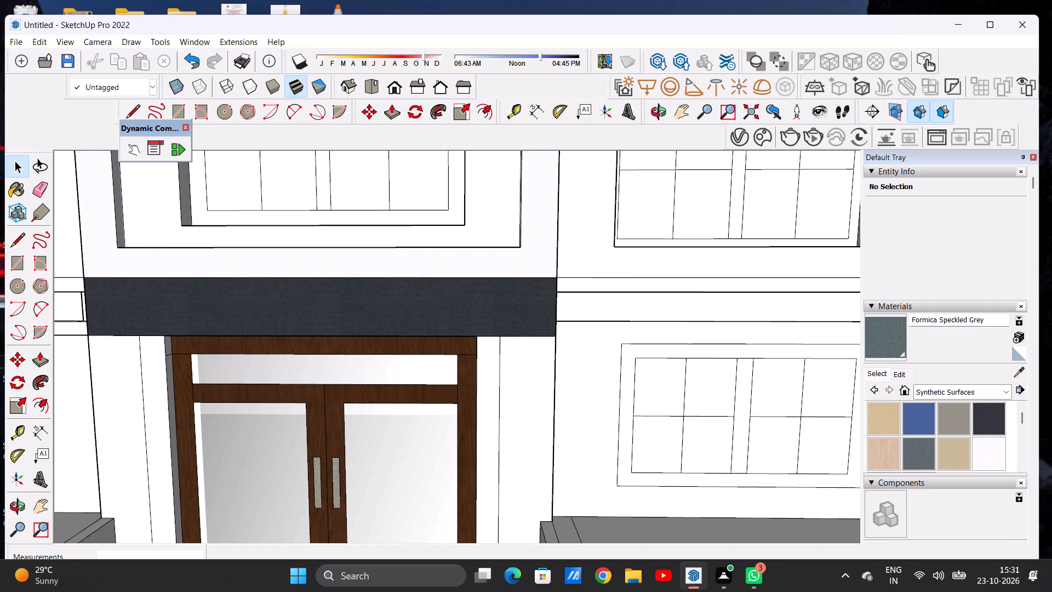
key("BackSpace")
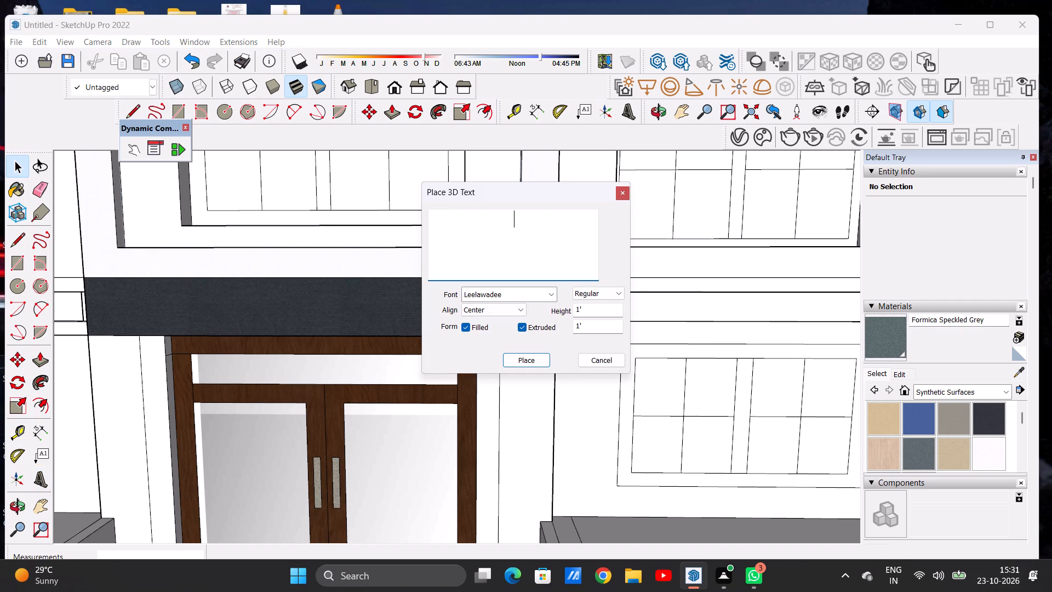
type("HOTEL")
left_click(585, 309)
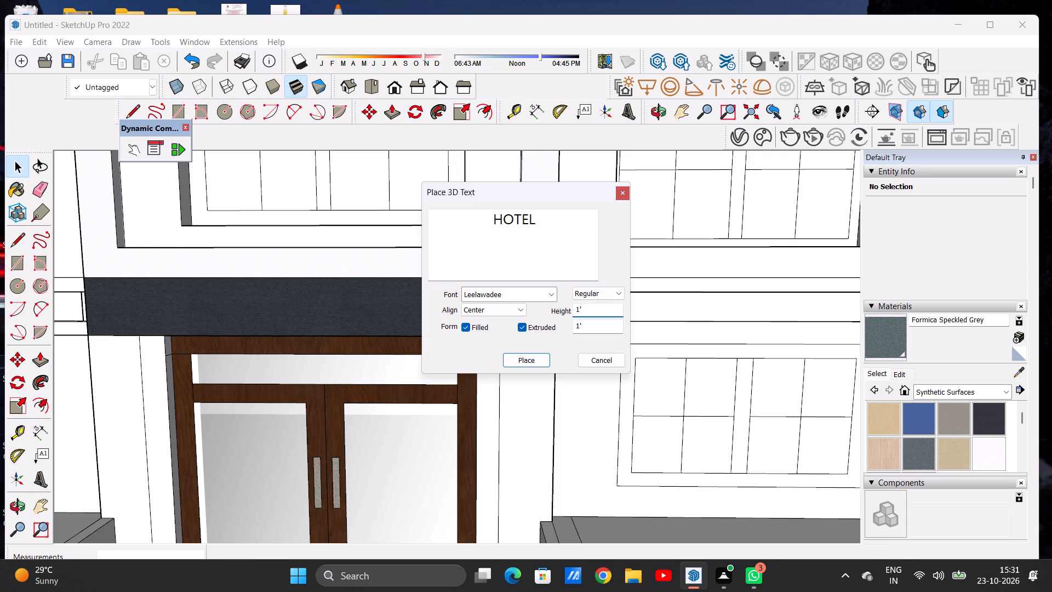
key("BackSpace")
key("BackSpace")
key("BackSpace")
key("BackSpace")
key("2")
key("apostrophe")
left_click(519, 357)
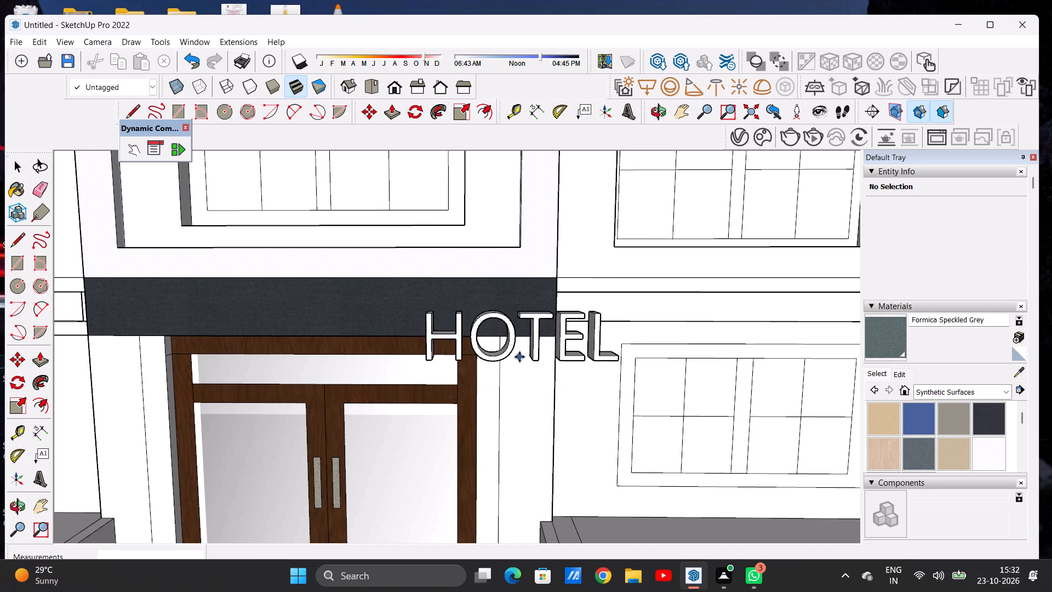
scroll(334, 331, "up", 5)
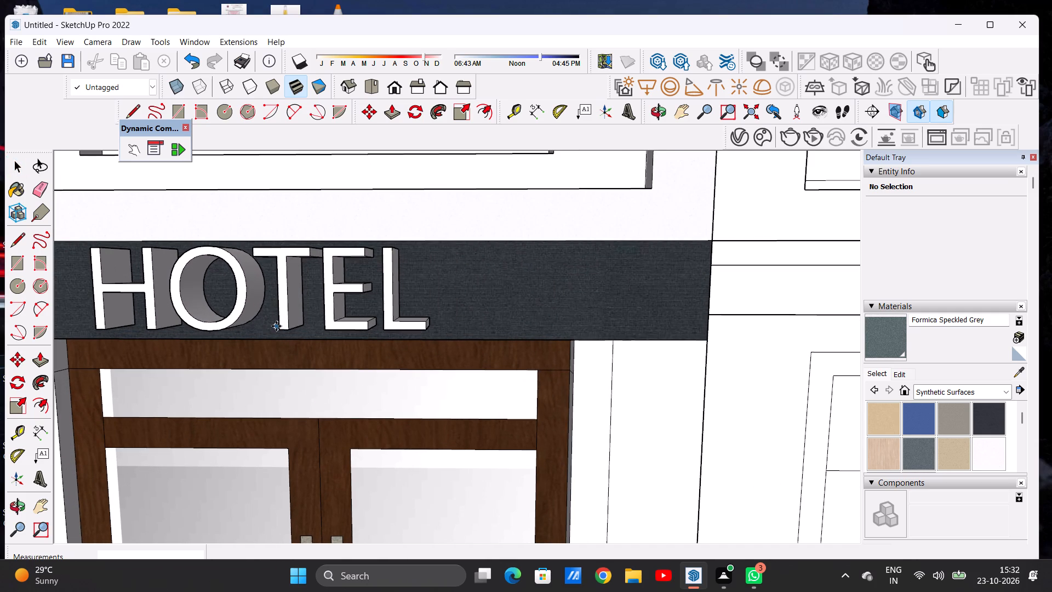
left_click(273, 329)
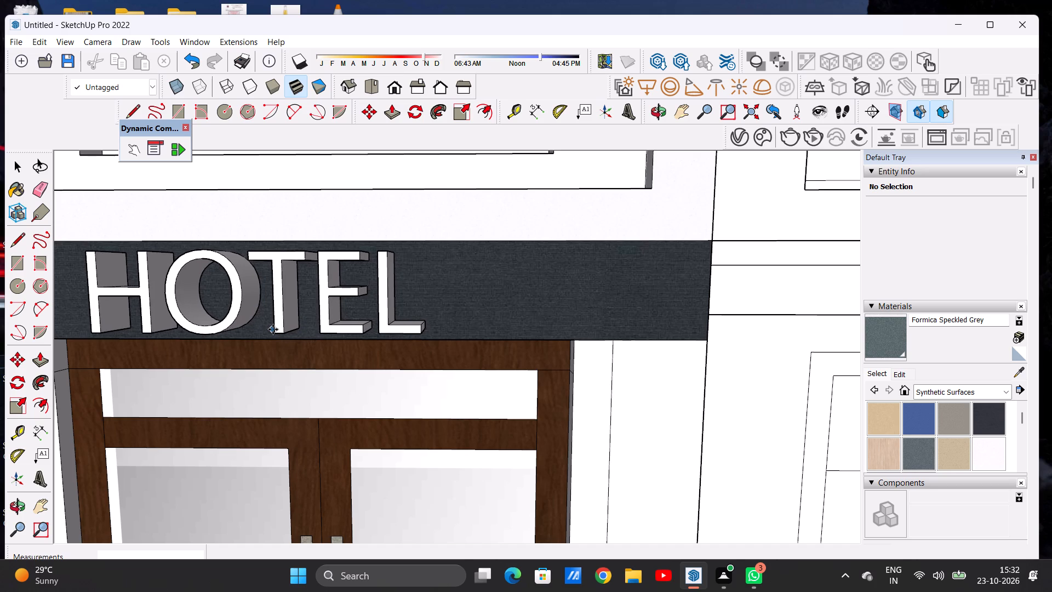
key("space")
Scale the new HOTEL text's projection from the dark band along the blue axis by 0.44.
scroll(391, 317, "down", 19)
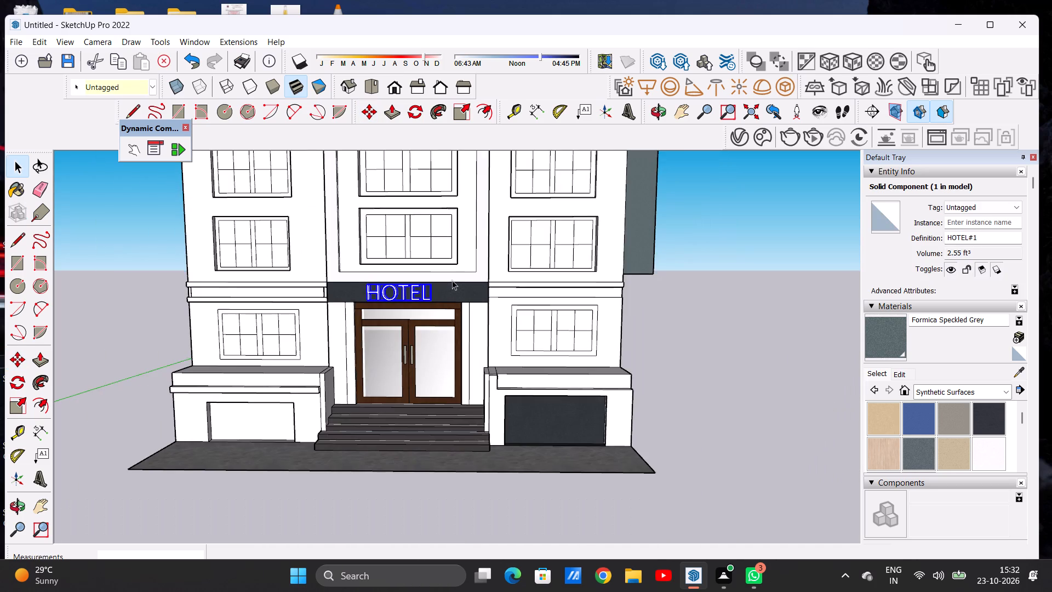
scroll(427, 274, "up", 4)
scroll(426, 274, "down", 1)
scroll(425, 274, "up", 1)
middle_click_drag(320, 295, 523, 303)
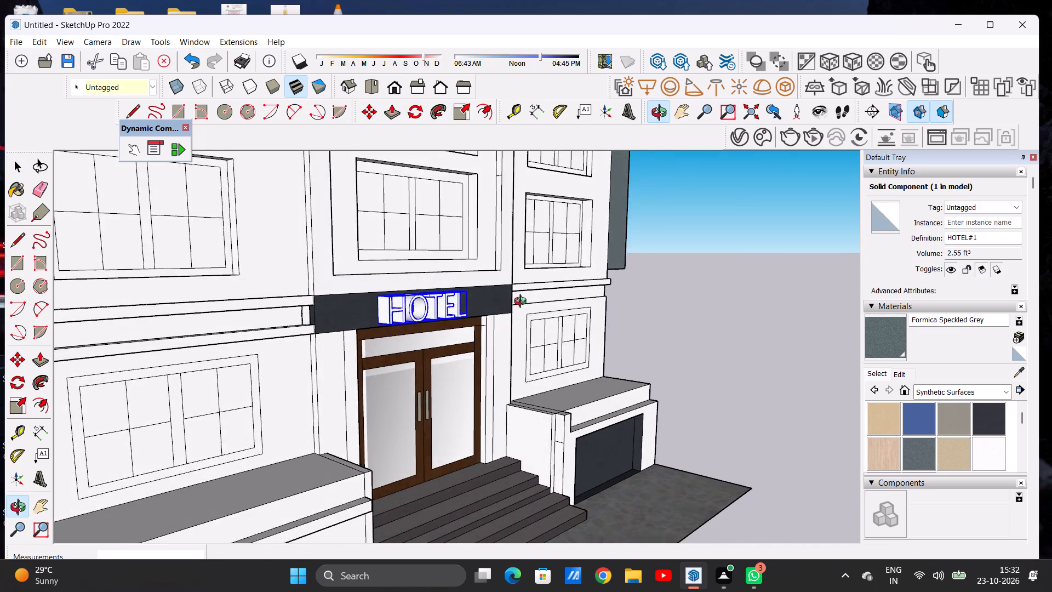
middle_click_drag(523, 303, 473, 381)
scroll(362, 345, "up", 6)
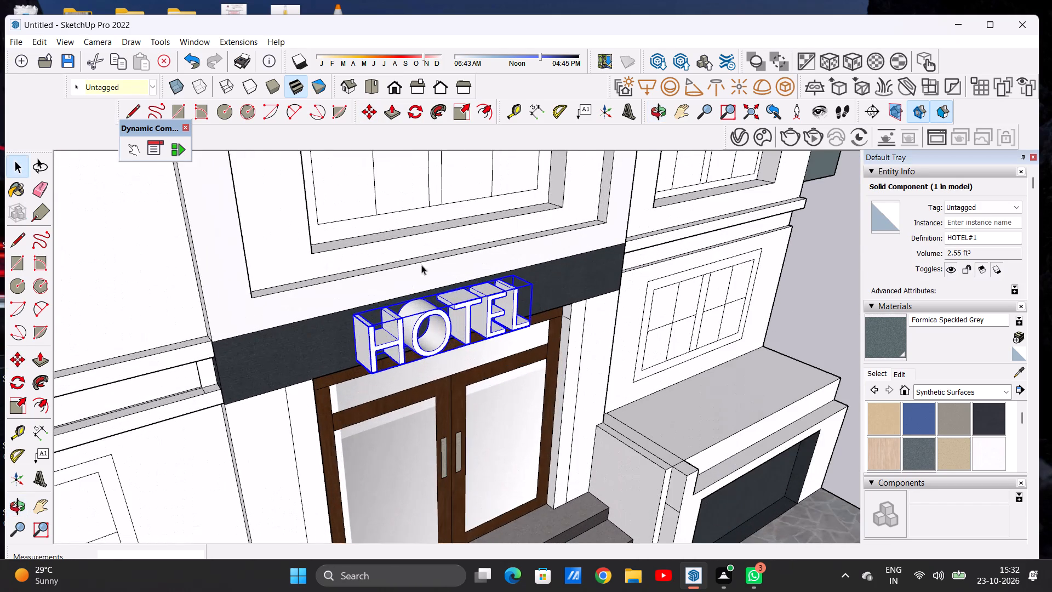
left_click(460, 113)
scroll(455, 318, "up", 7)
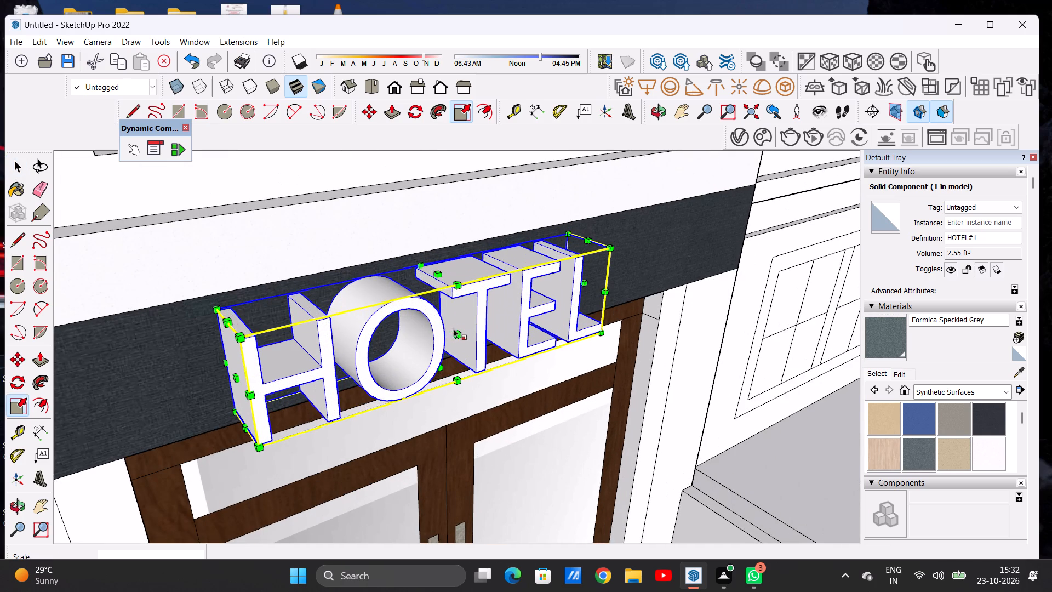
left_click(456, 333)
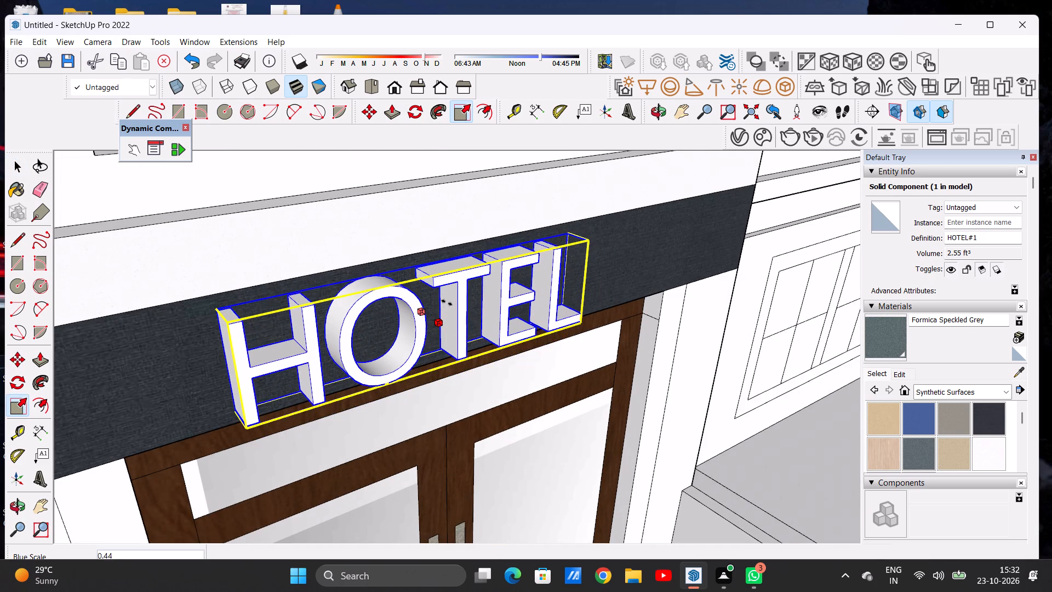
left_click(447, 303)
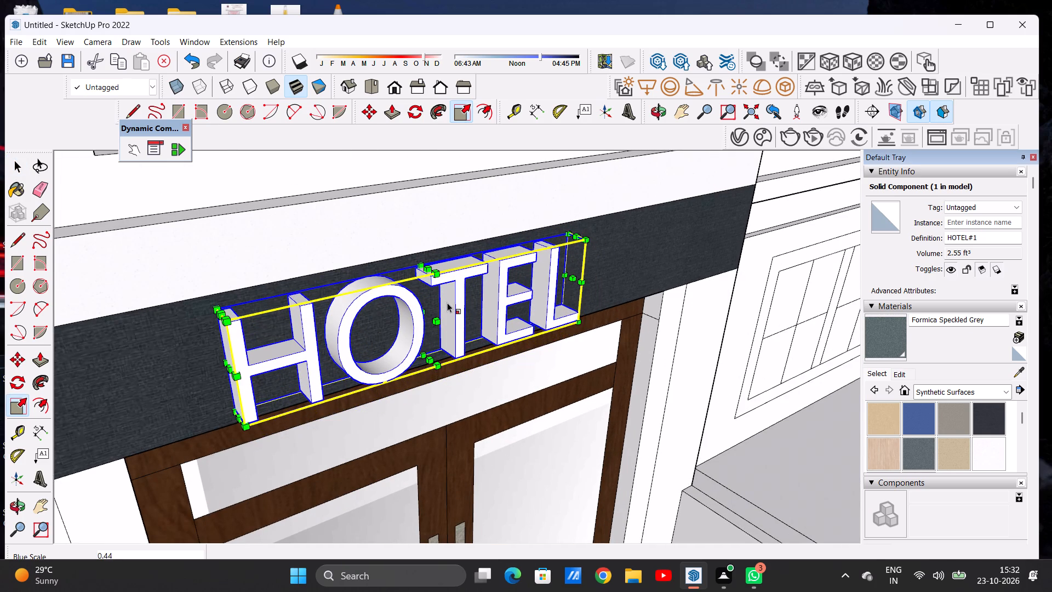
key("space")
Examine how the new HOTEL sign sits above the entrance, both close up and against the wider facade.
scroll(404, 309, "down", 15)
middle_click_drag(402, 335, 375, 305)
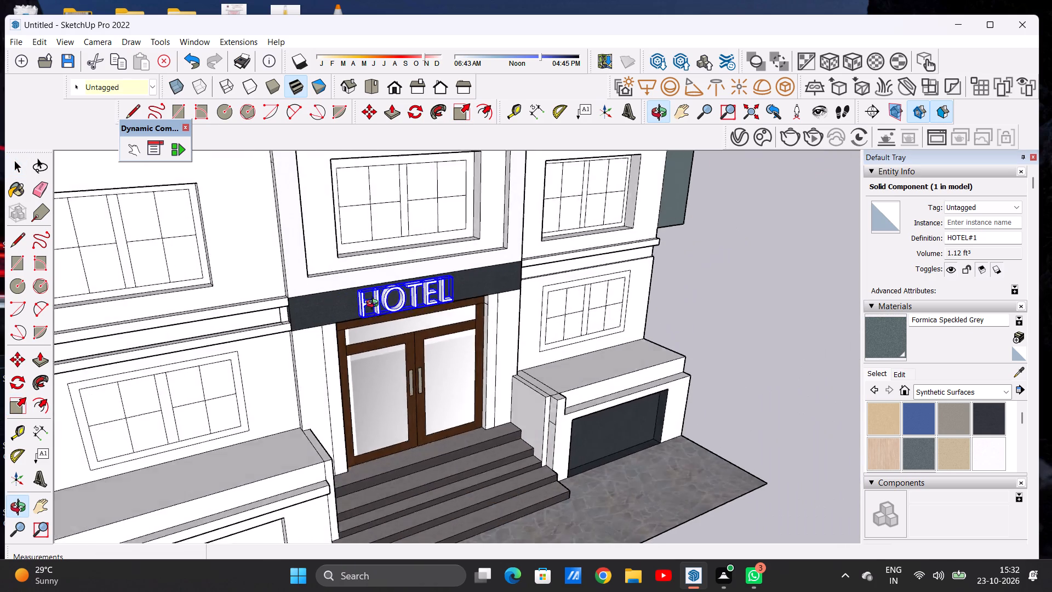
middle_click_drag(375, 305, 193, 259)
left_click(814, 315)
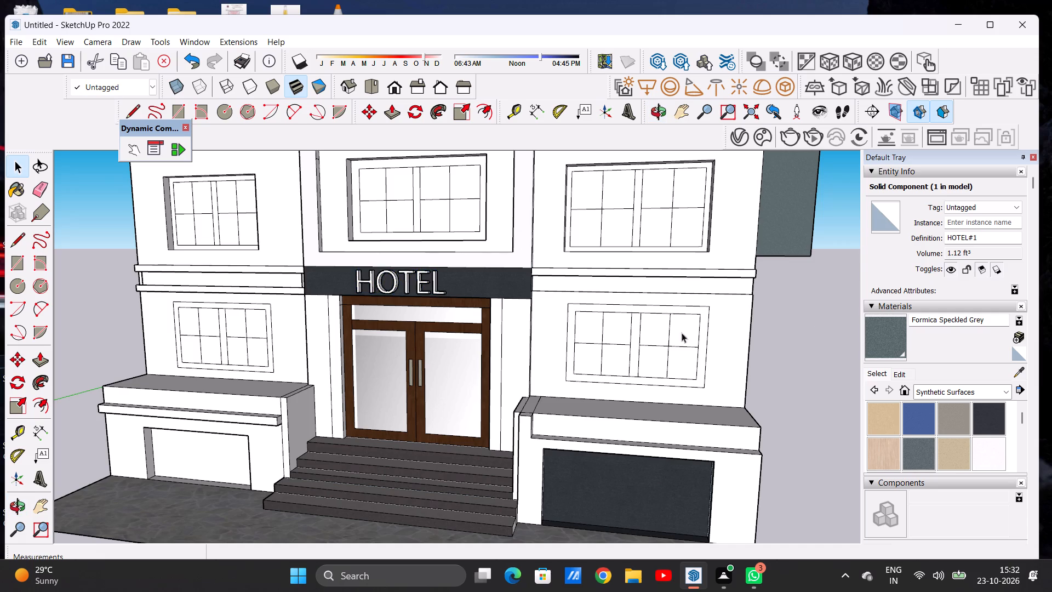
scroll(567, 356, "down", 5)
scroll(479, 329, "up", 4)
scroll(479, 329, "down", 1)
scroll(480, 329, "up", 2)
middle_click_drag(470, 317, 481, 306)
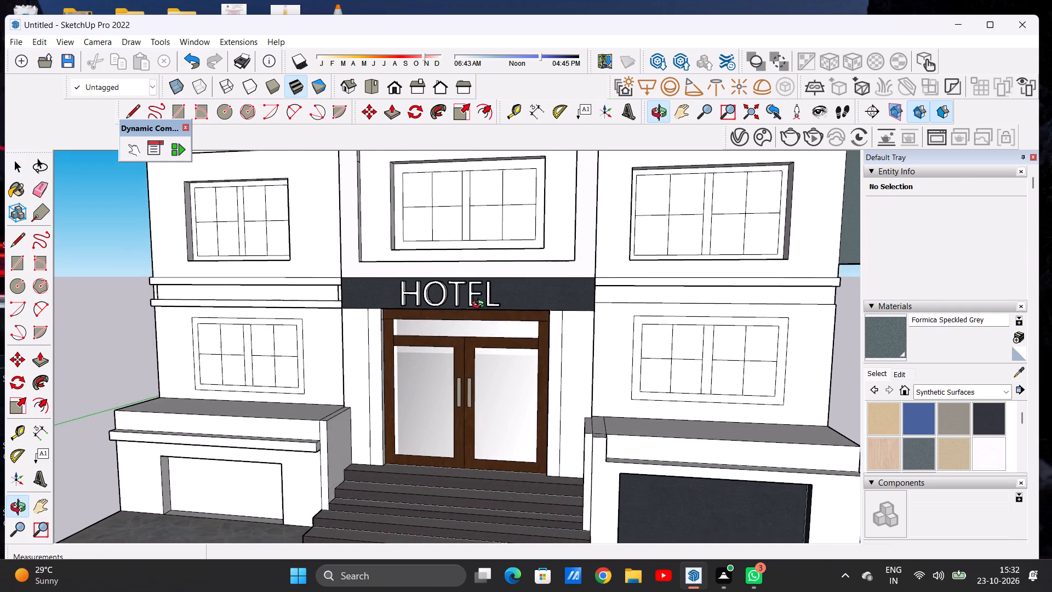
middle_click_drag(481, 306, 508, 311)
scroll(385, 326, "down", 10)
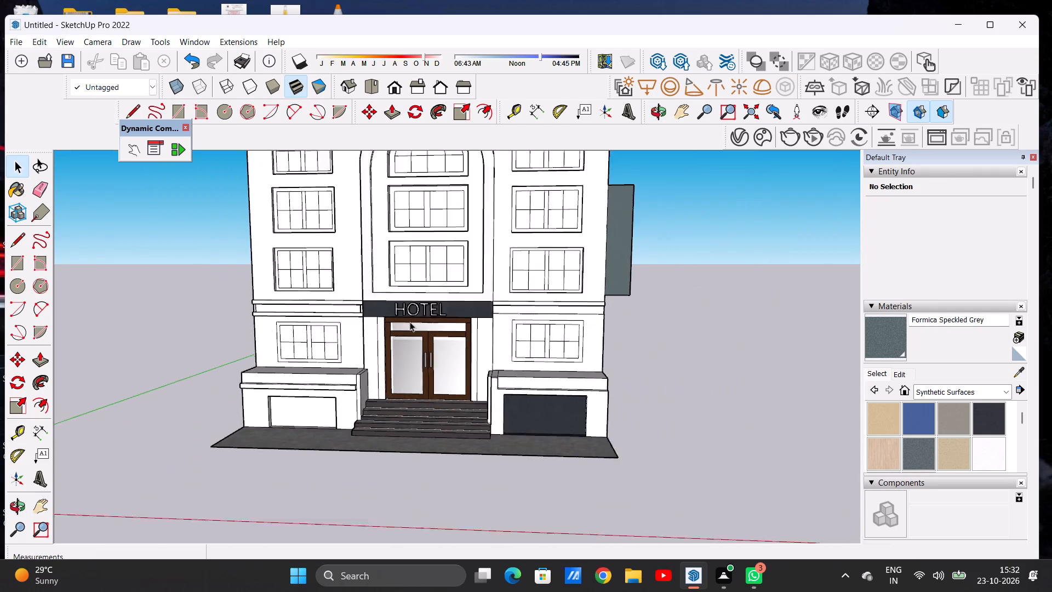
scroll(410, 322, "down", 2)
scroll(421, 315, "up", 8)
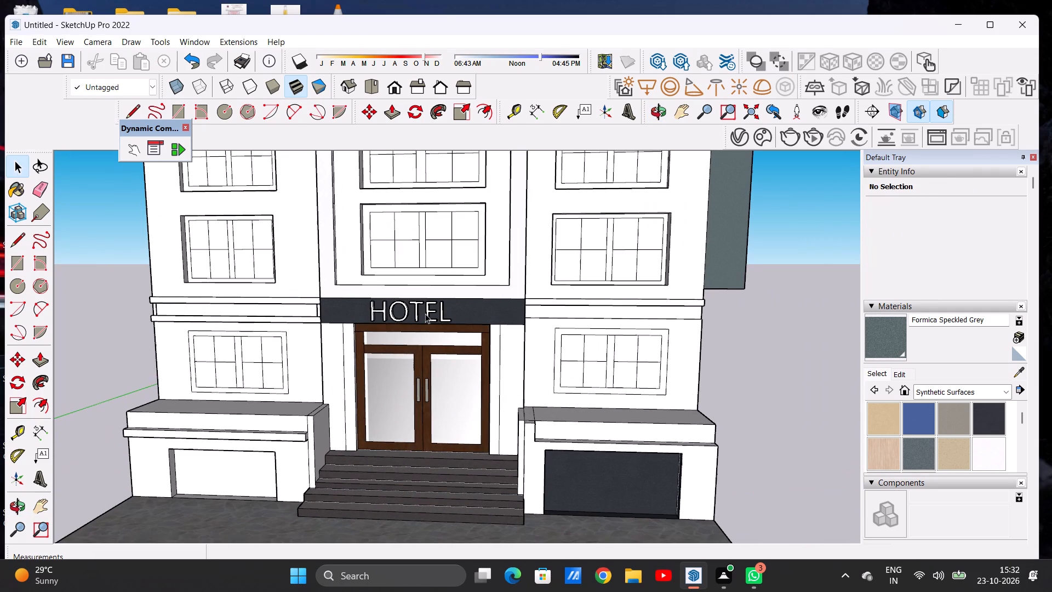
scroll(428, 311, "up", 1)
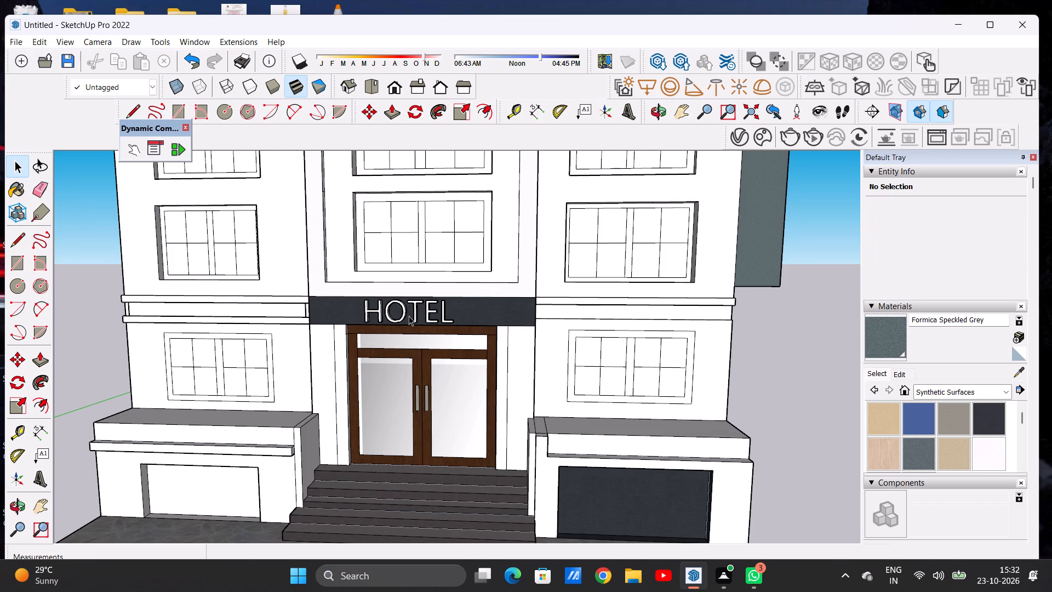
scroll(411, 316, "down", 8)
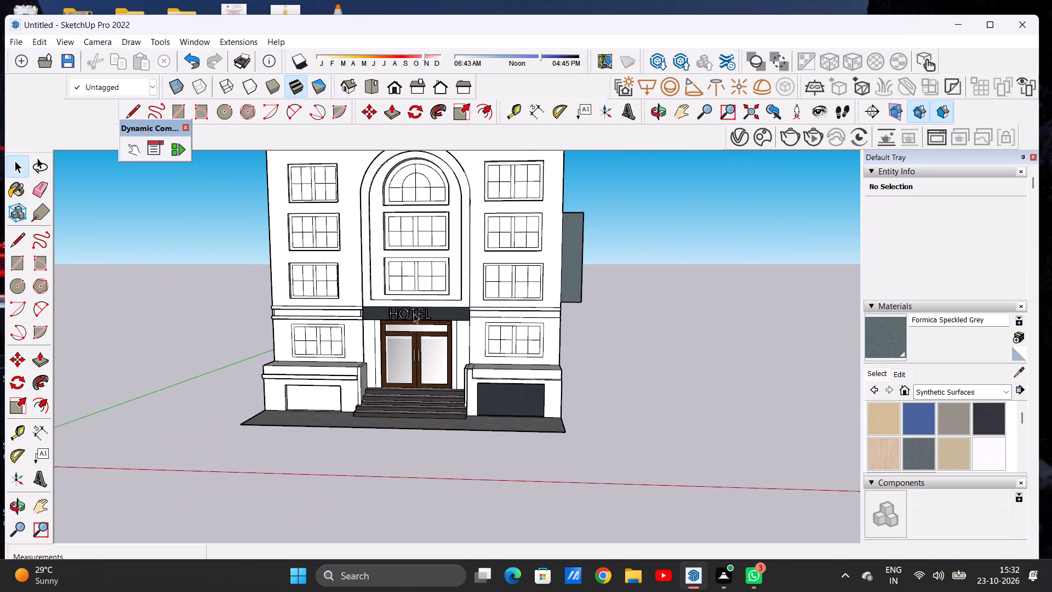
scroll(584, 237, "up", 5)
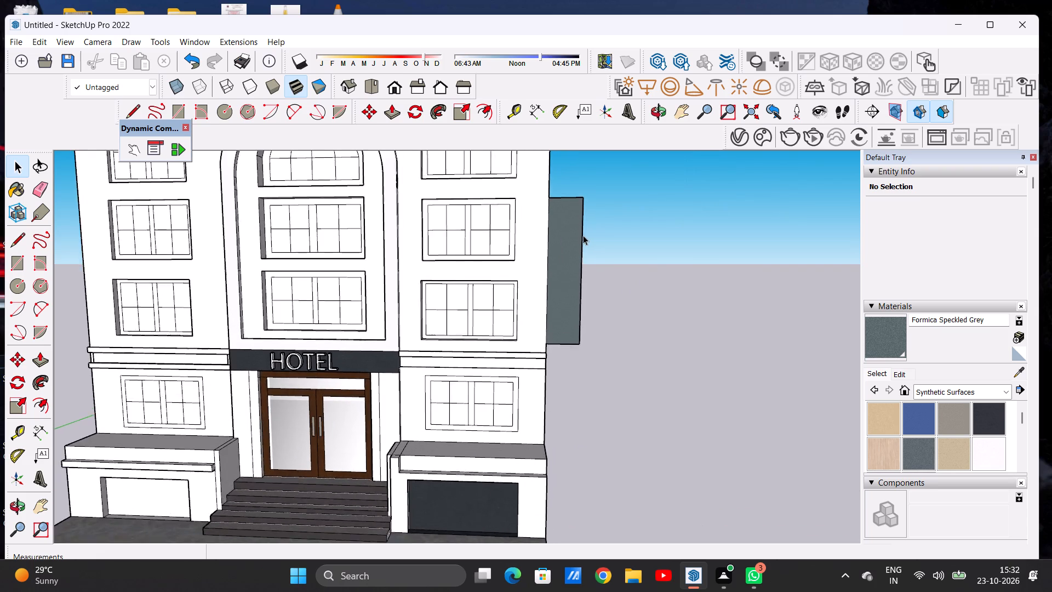
scroll(583, 235, "up", 1)
scroll(278, 389, "down", 3)
middle_click_drag(307, 404, 355, 392)
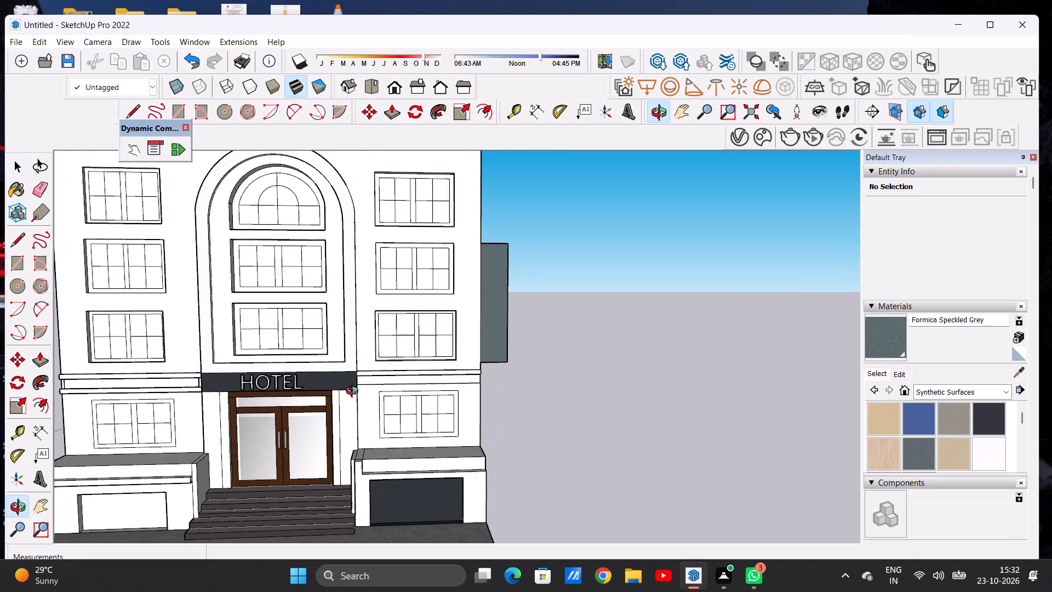
Examine the HOTEL sign above the entrance door from the front and at an angle.
middle_click_drag(355, 392, 365, 375)
middle_click(364, 373)
scroll(276, 394, "up", 4)
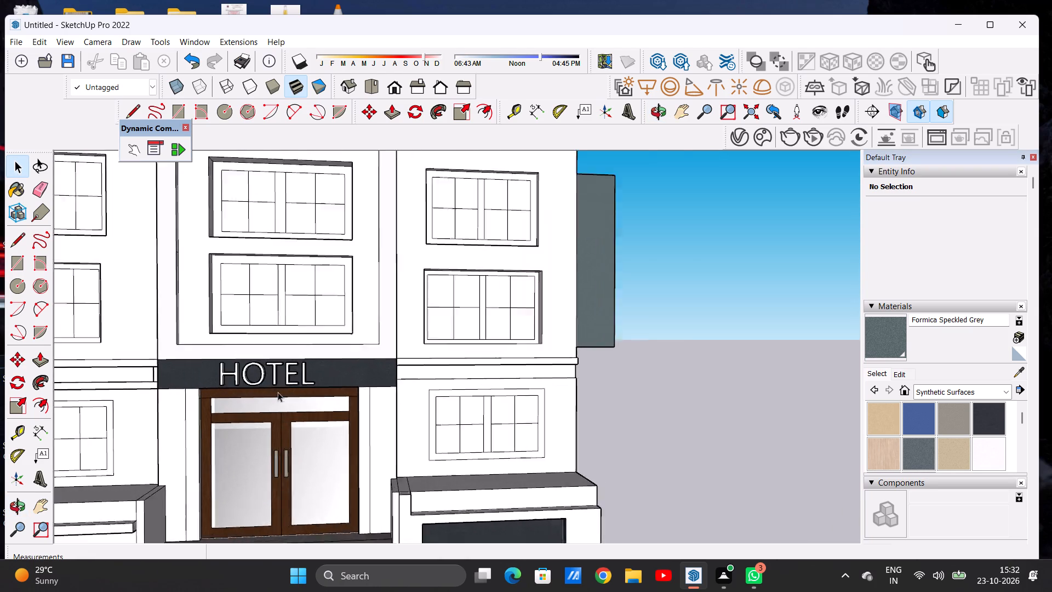
scroll(278, 392, "up", 8)
scroll(280, 374, "down", 11)
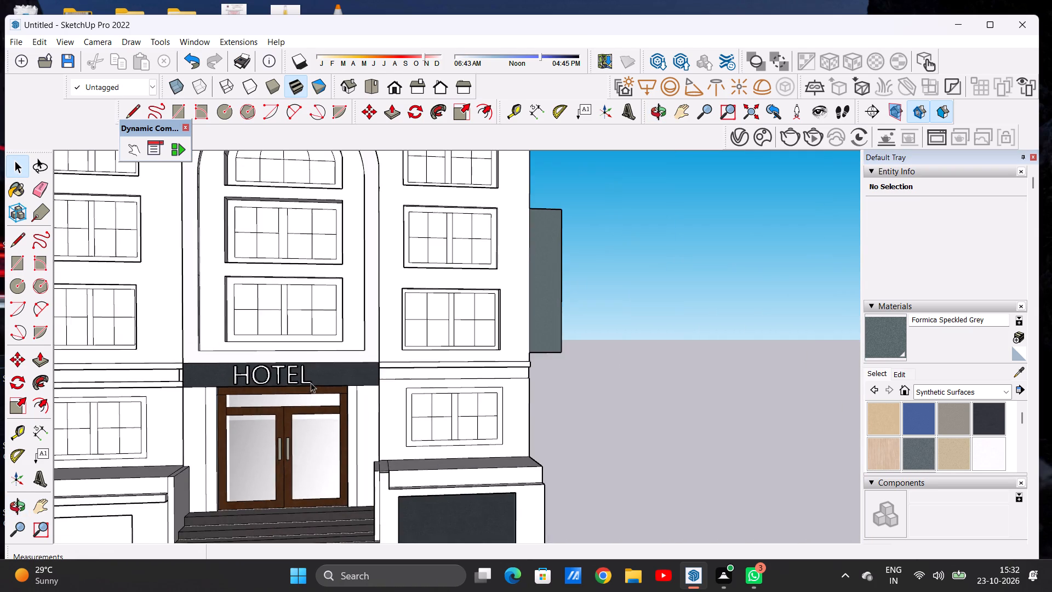
middle_click_drag(306, 383, 517, 409)
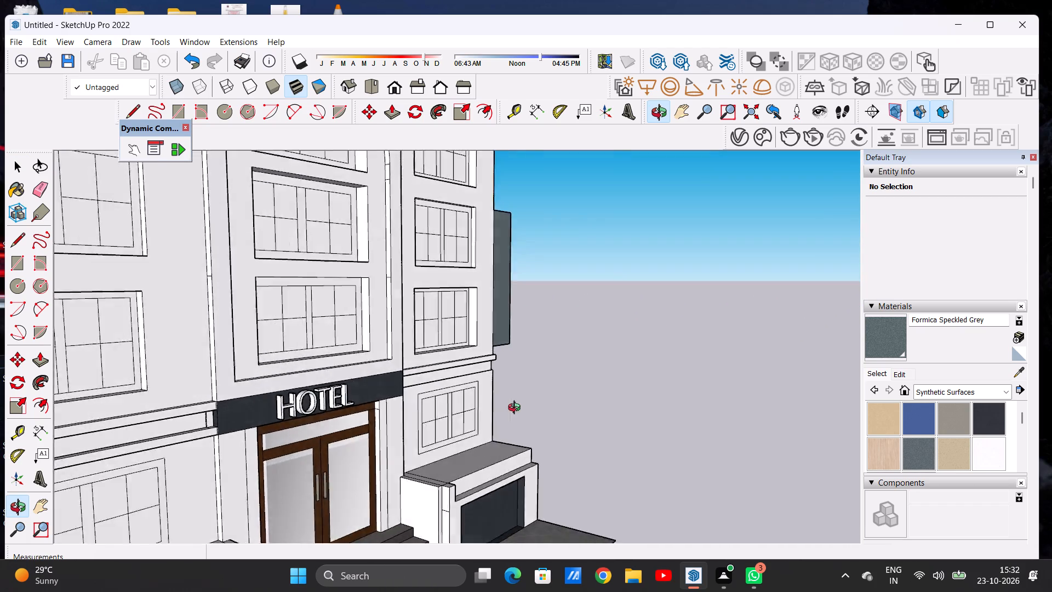
middle_click_drag(517, 409, 291, 383)
scroll(253, 395, "down", 11)
Set up new 3D text spelling HOTEL in capitals with one letter per line, for the grey side sign panel.
scroll(371, 344, "up", 7)
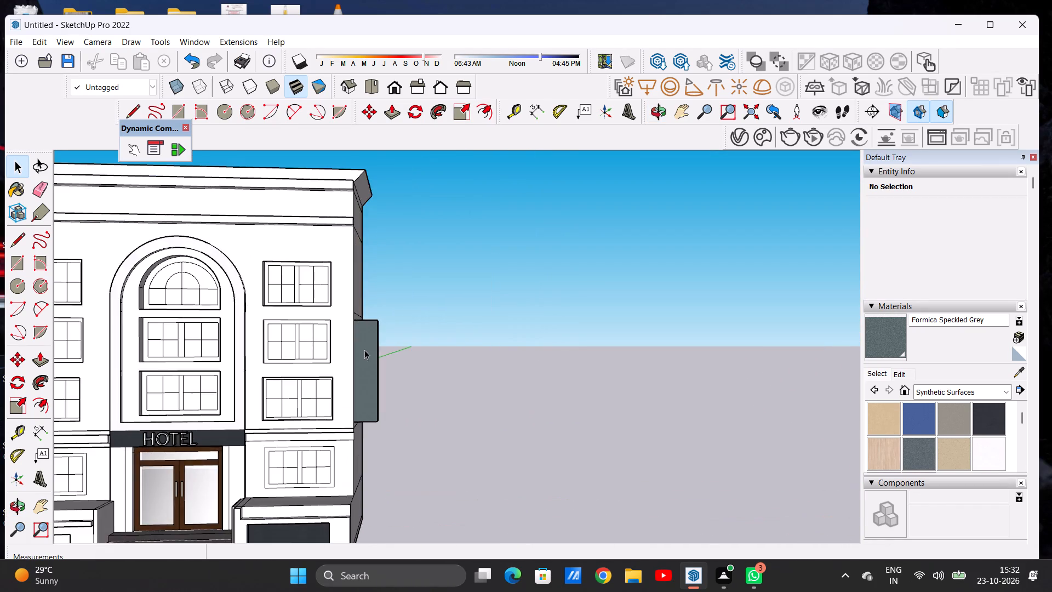
scroll(358, 356, "up", 6)
middle_click_drag(391, 371, 396, 354)
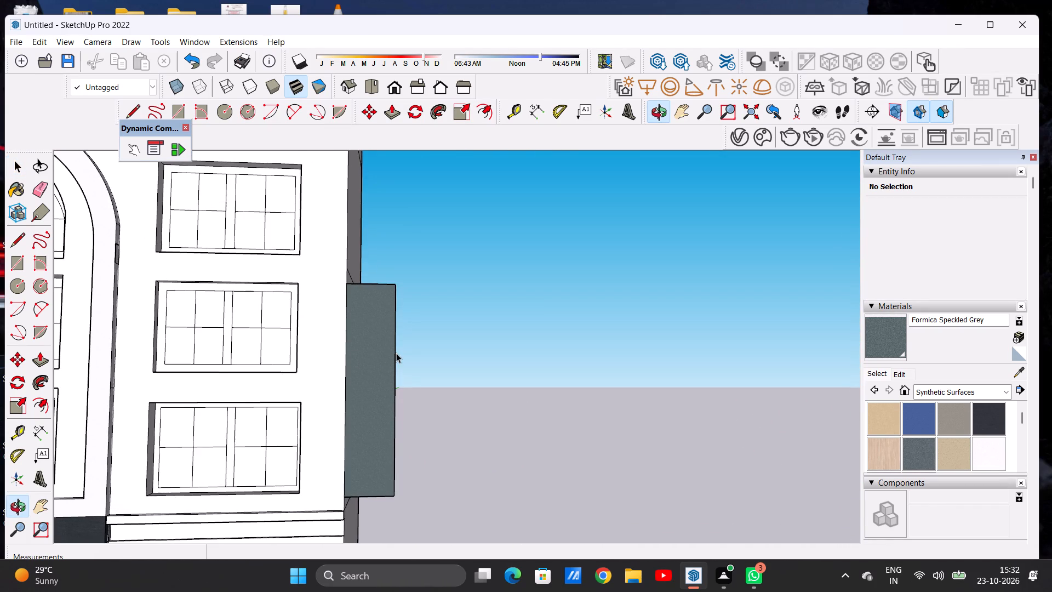
scroll(339, 346, "down", 5)
scroll(357, 400, "up", 6)
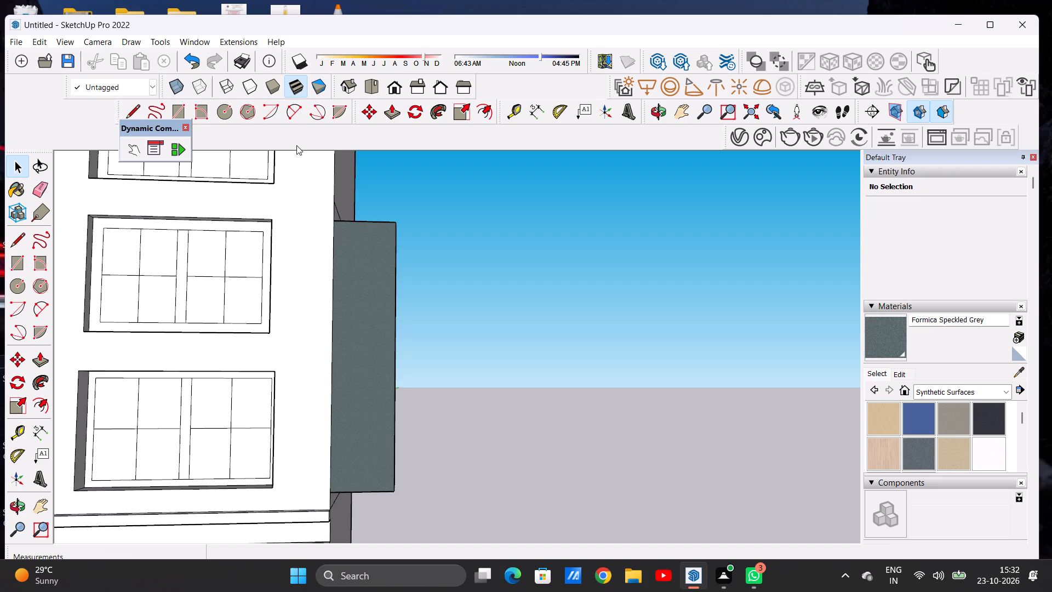
left_click(42, 480)
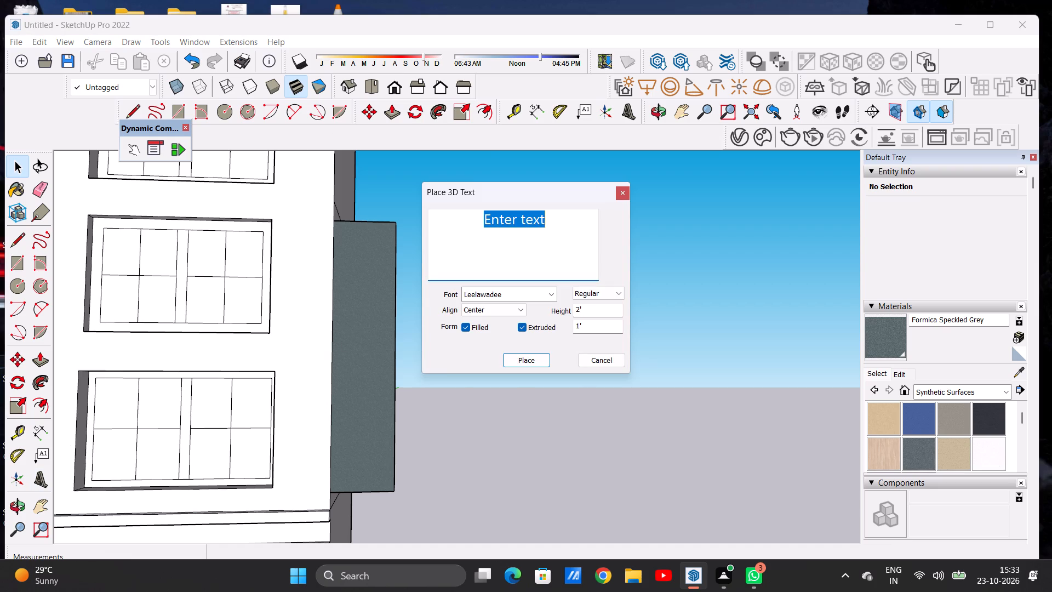
key("BackSpace")
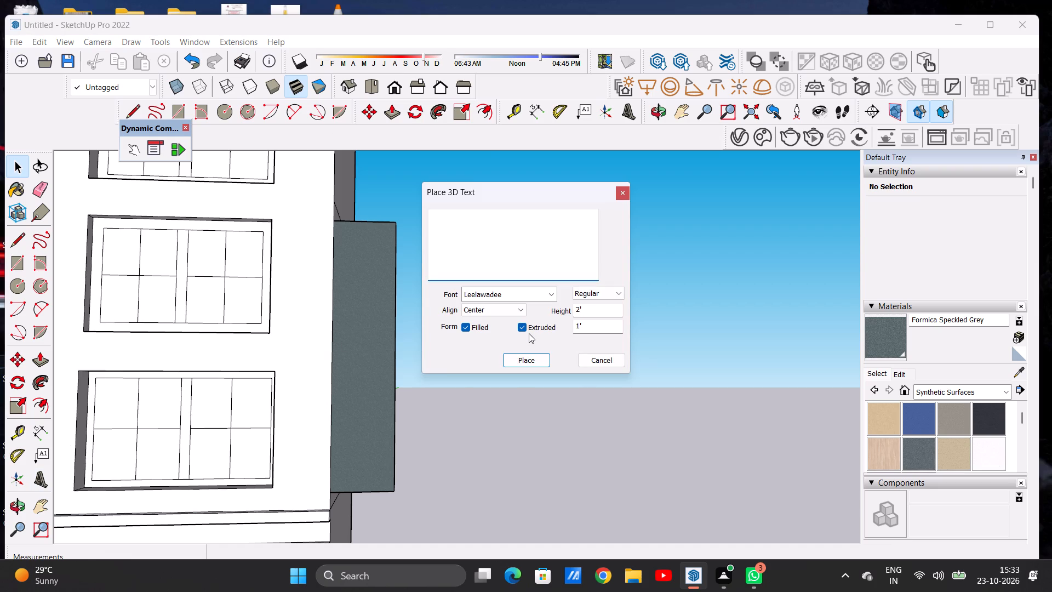
key("h")
key("Return")
key("o")
key("Return")
key("t")
key("Return")
key("e")
key("Return")
key("l")
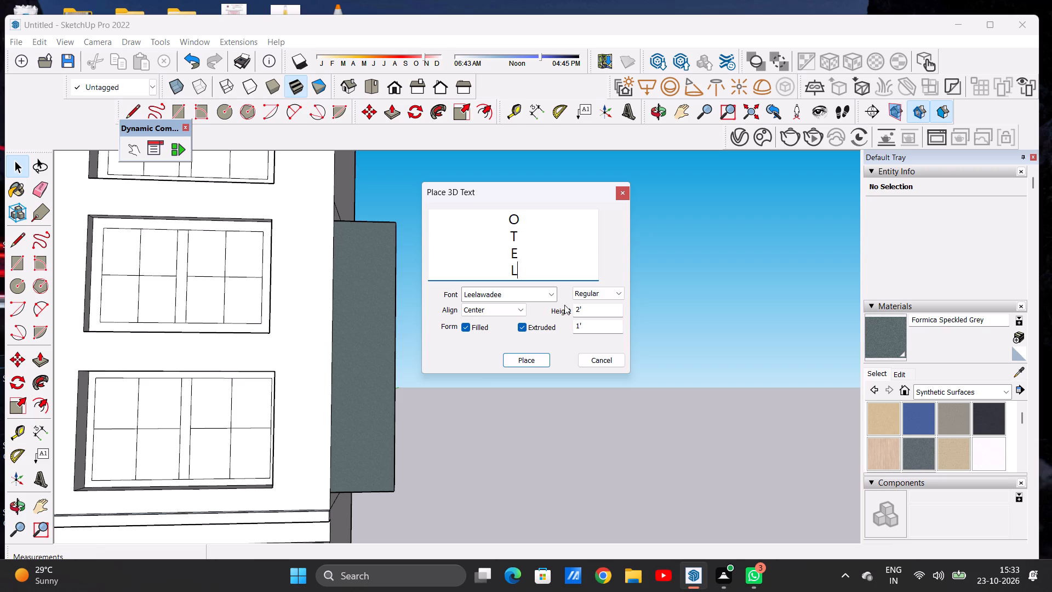
Place the stacked HOTEL text on the front face of the grey sign panel, with the L at the panel's lower end.
left_click(529, 361)
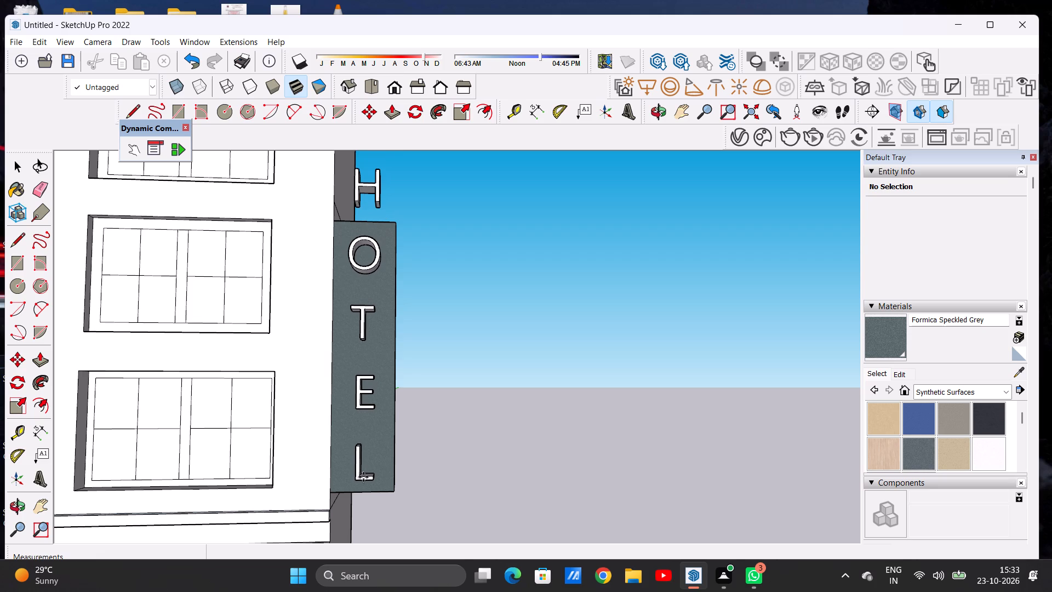
scroll(363, 492, "down", 2)
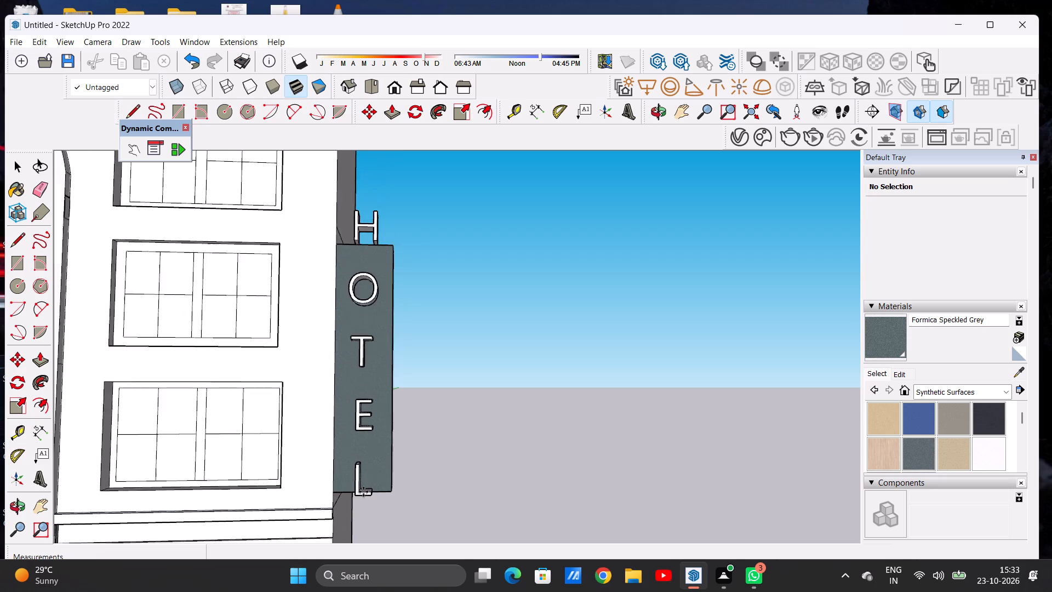
scroll(363, 492, "down", 11)
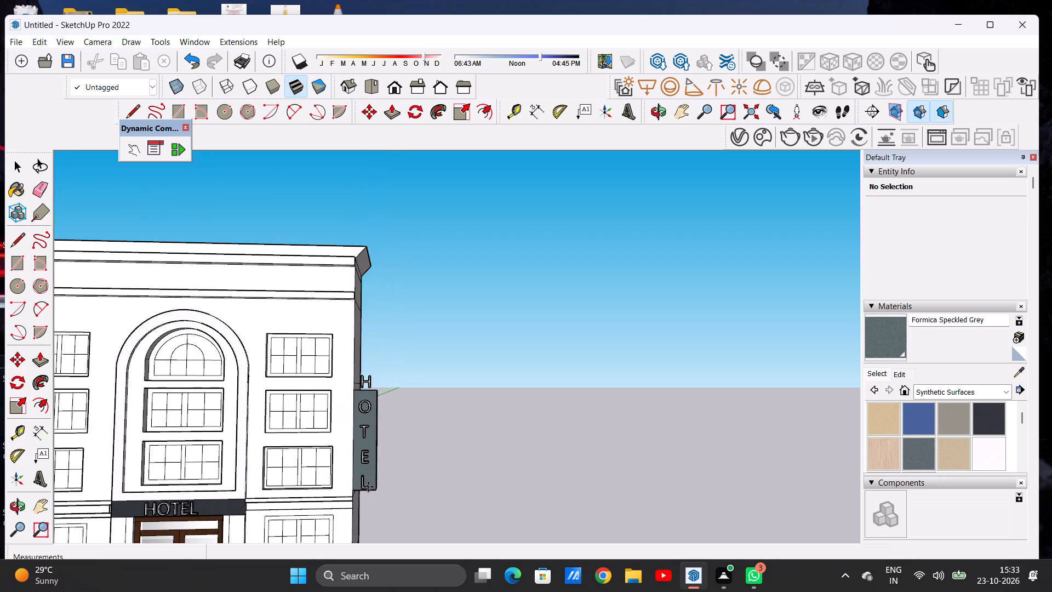
scroll(368, 487, "up", 6)
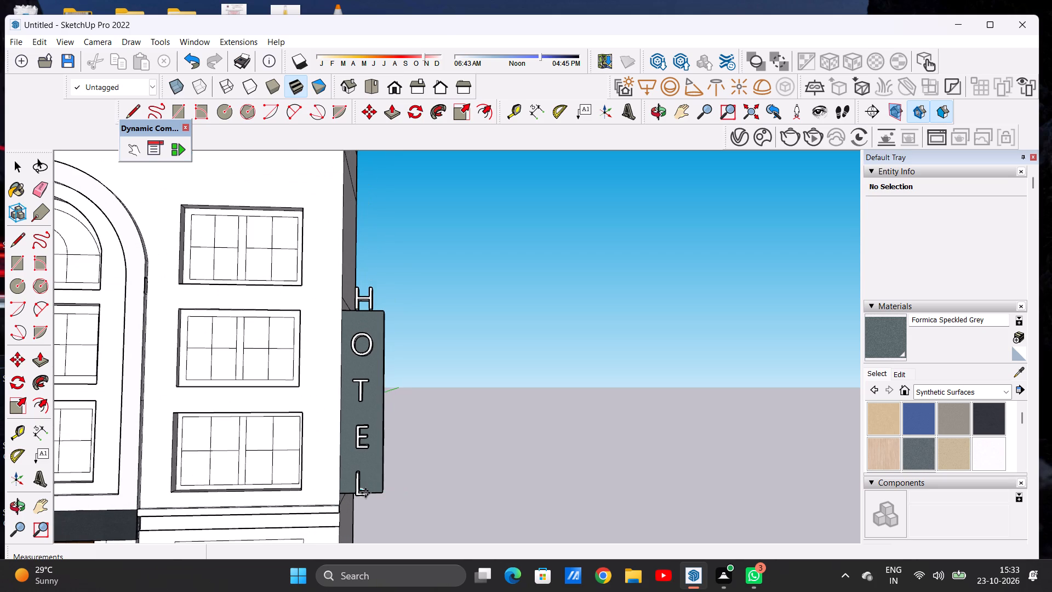
left_click(367, 493)
Scale the stacked HOTEL text's height down from its top so the H fits below the grey panel's top edge.
key("space")
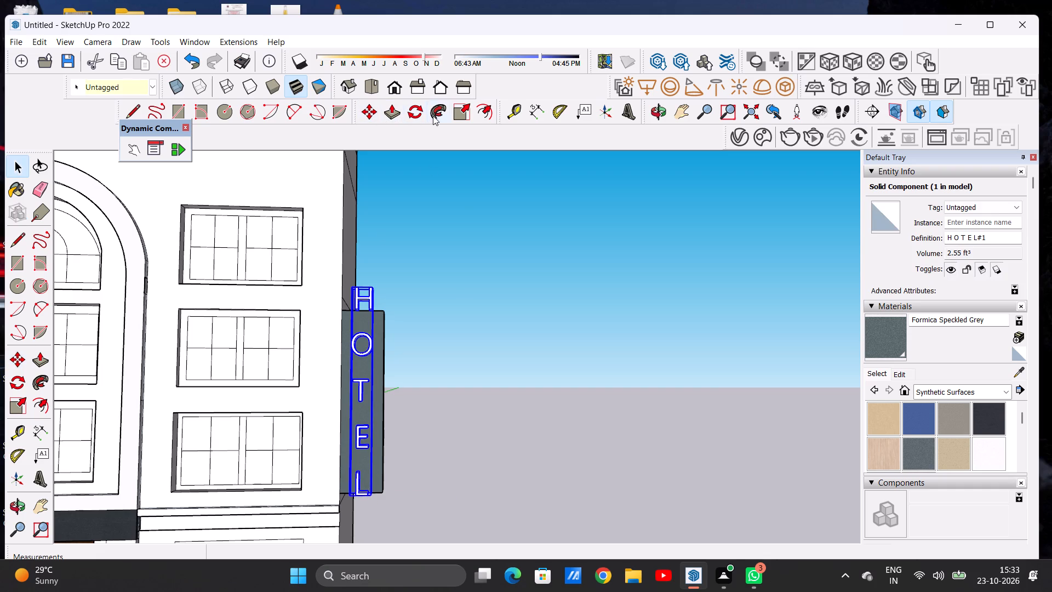
left_click(468, 111)
scroll(393, 219, "down", 3)
middle_click_drag(357, 383, 344, 392)
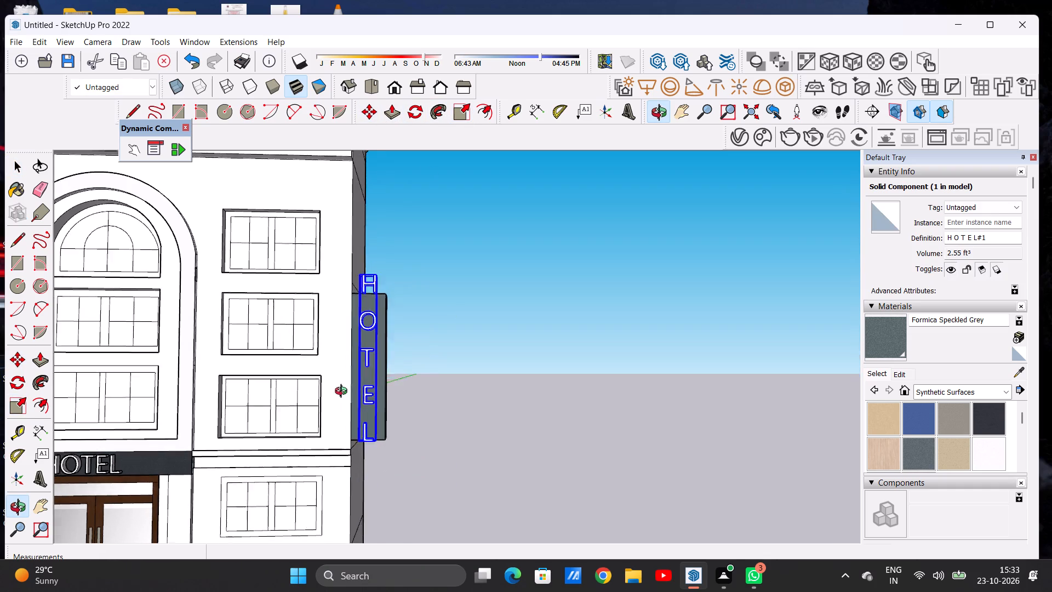
middle_click_drag(344, 392, 274, 509)
scroll(370, 239, "up", 7)
scroll(380, 291, "up", 5)
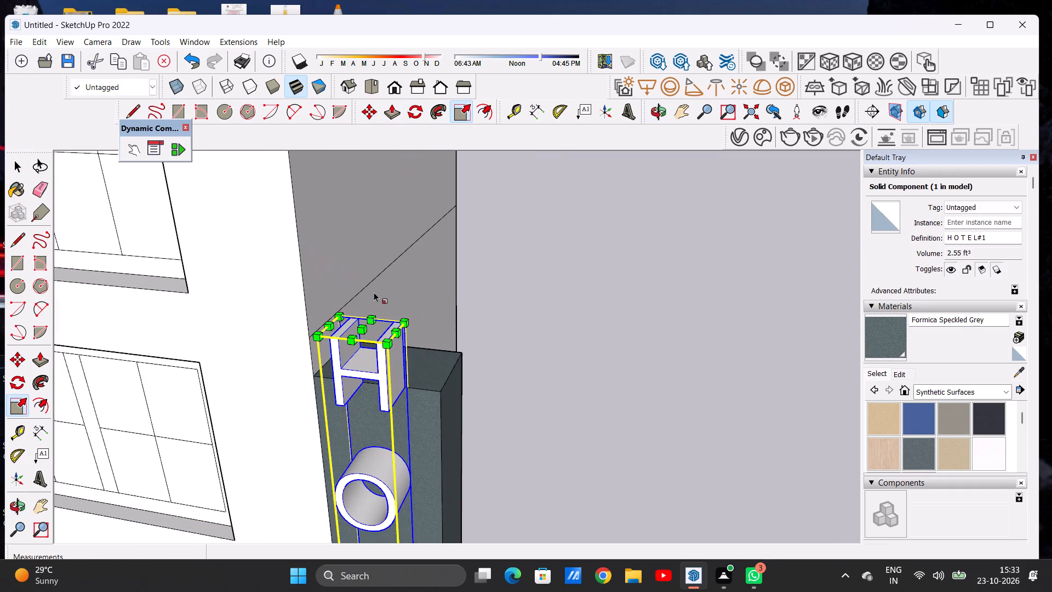
left_click(363, 325)
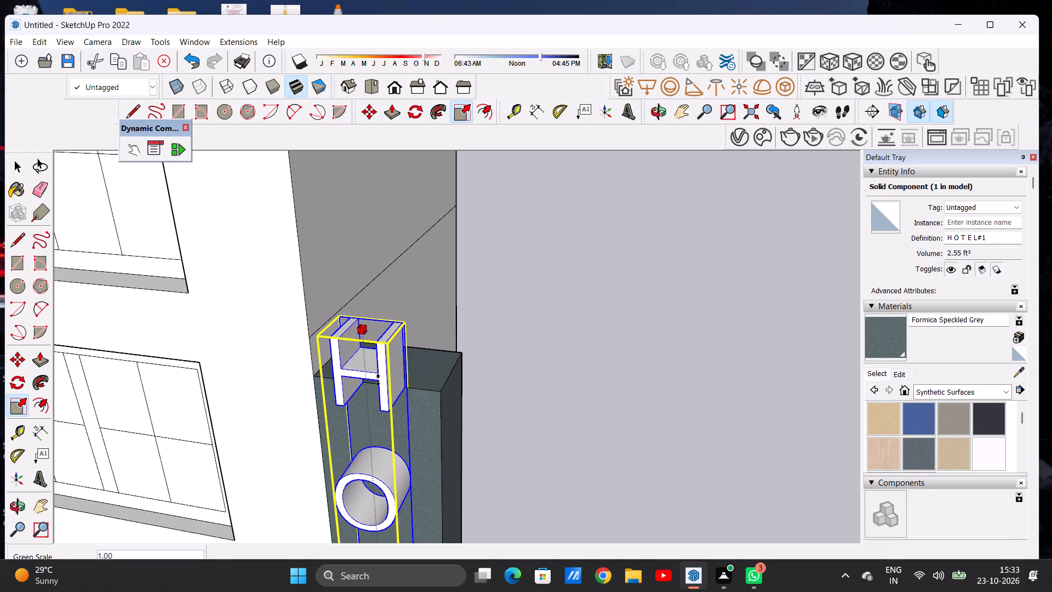
left_click(375, 402)
key("space")
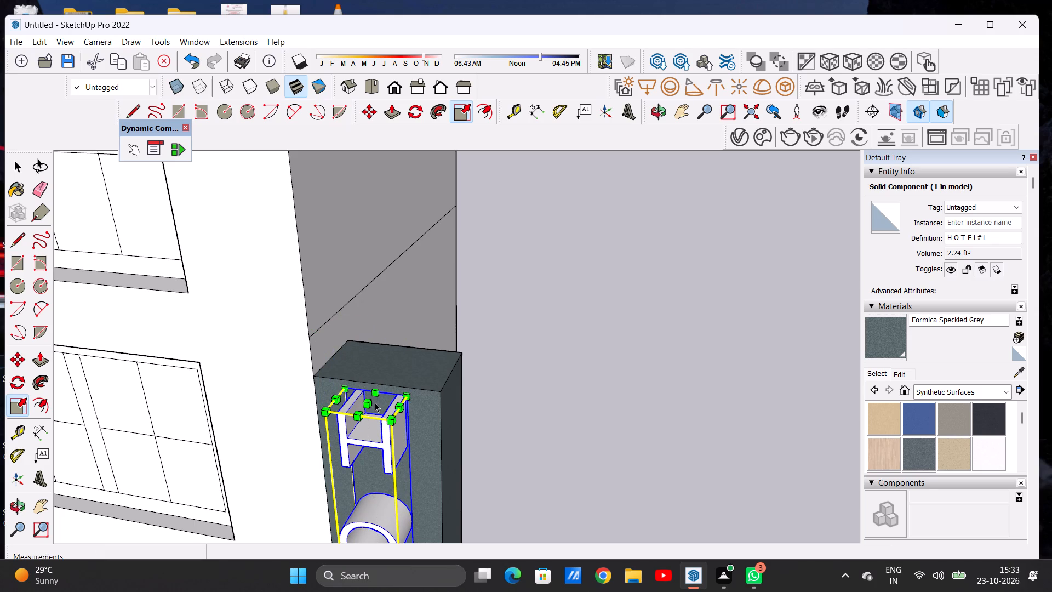
Scale the stacked HOTEL text's height from its bottom end by about 0.97 to leave a margin above the panel's lower edge.
scroll(297, 378, "down", 15)
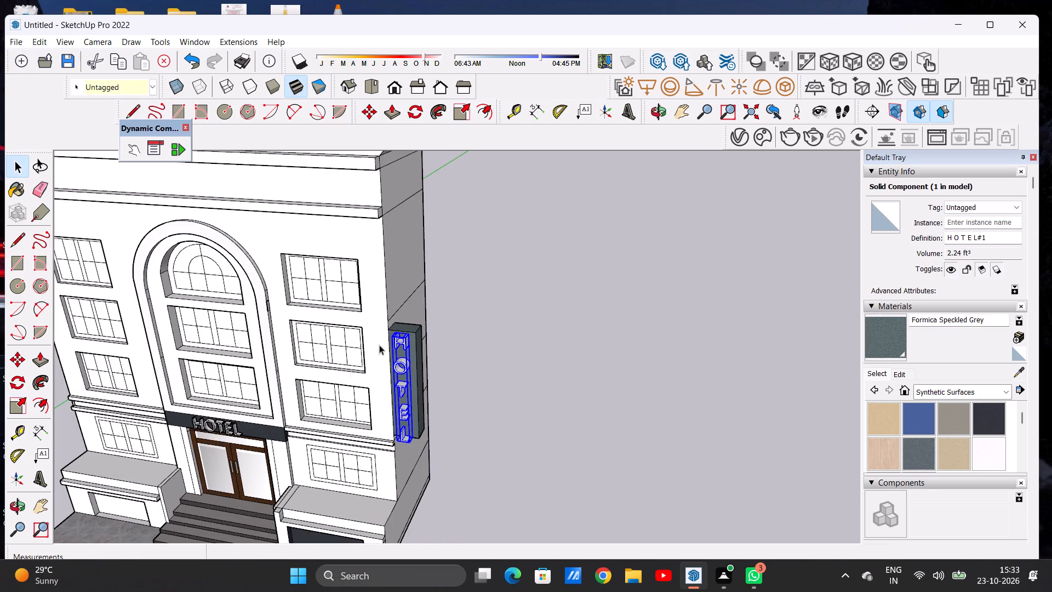
middle_click_drag(318, 447, 359, 416)
middle_click_drag(390, 400, 404, 385)
middle_click_drag(413, 409, 388, 365)
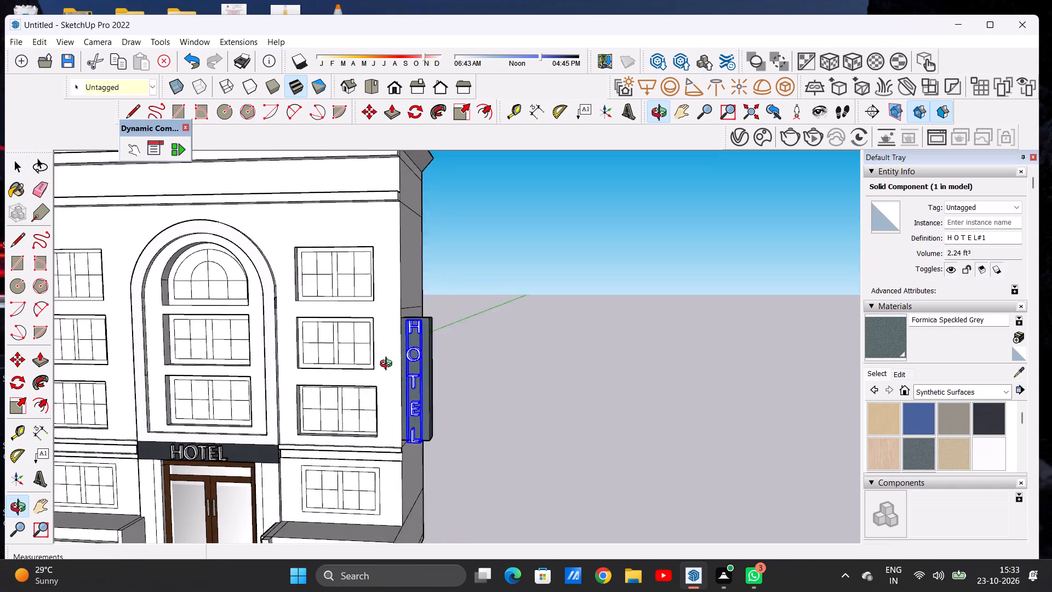
middle_click_drag(388, 365, 359, 345)
scroll(455, 437, "up", 6)
scroll(363, 452, "up", 7)
middle_click_drag(398, 451, 394, 333)
scroll(392, 367, "up", 6)
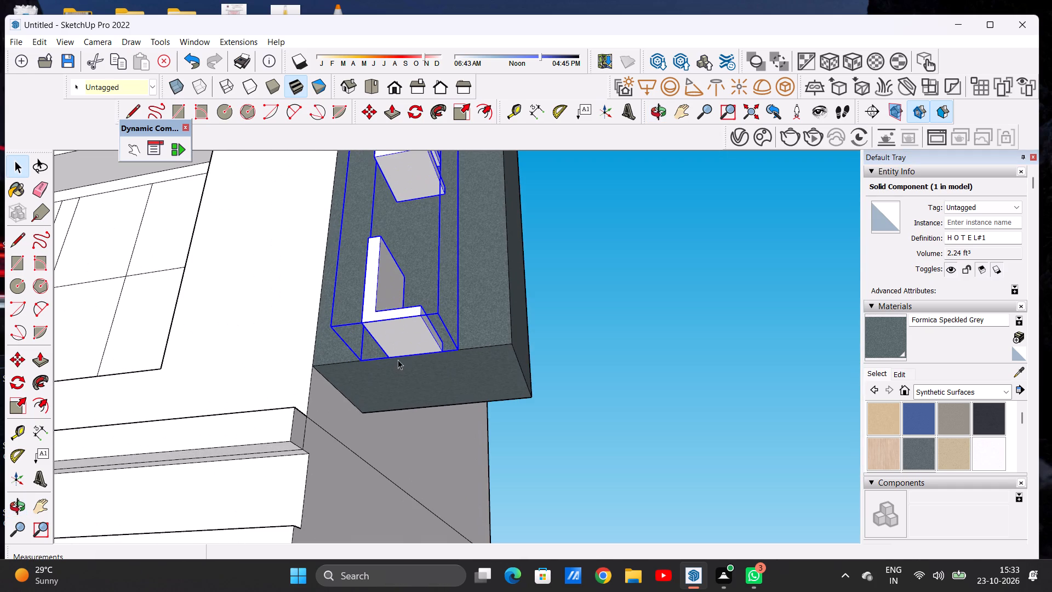
left_click(460, 117)
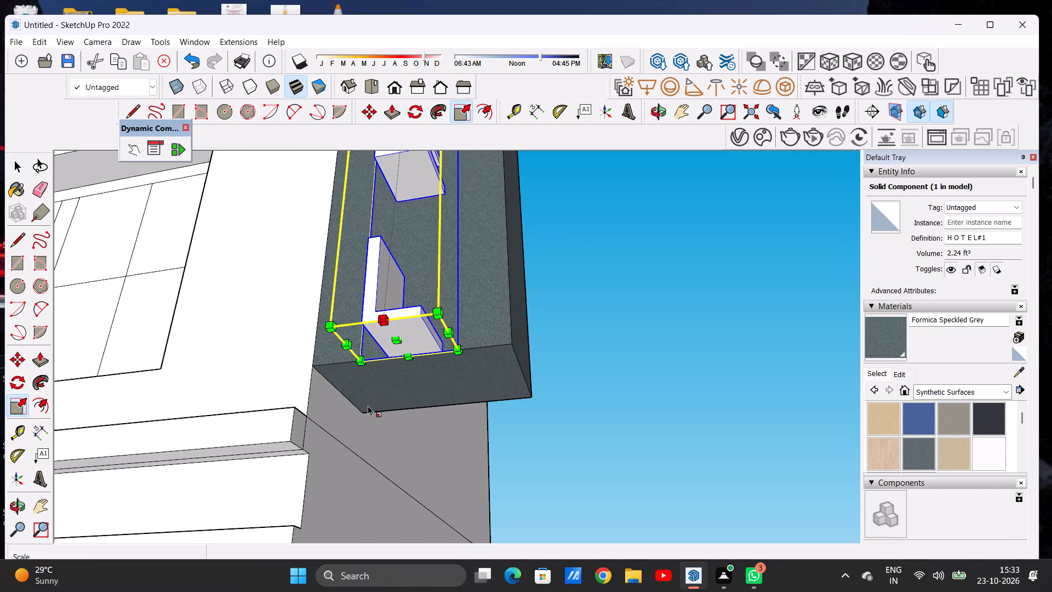
left_click(396, 344)
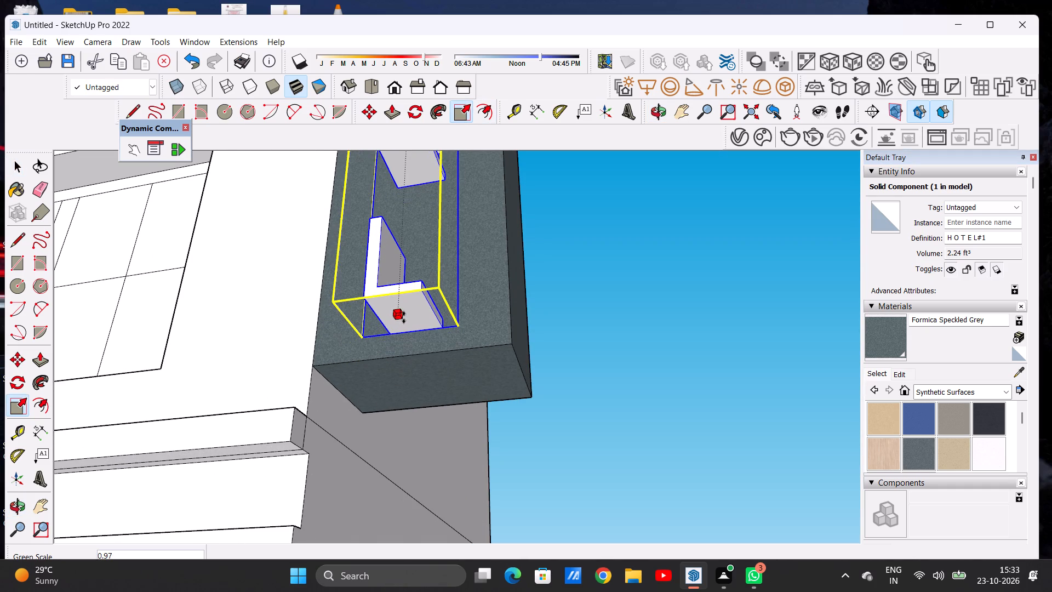
left_click(404, 317)
key("space")
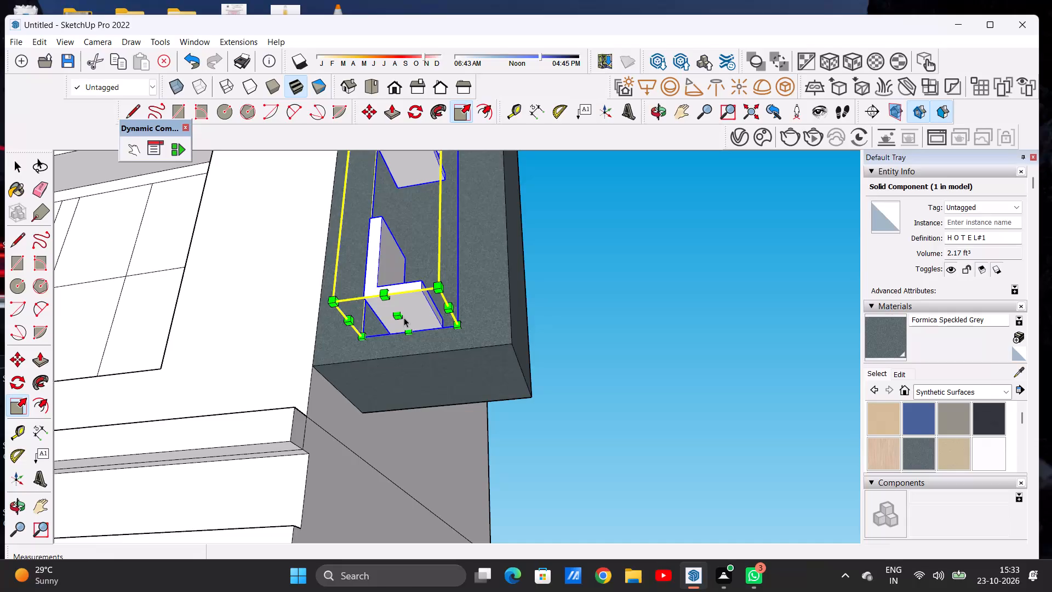
Examine the fit and projection of the vertical HOTEL lettering on the side panel from the front and at an angle.
scroll(409, 315, "down", 13)
middle_click_drag(390, 304, 442, 390)
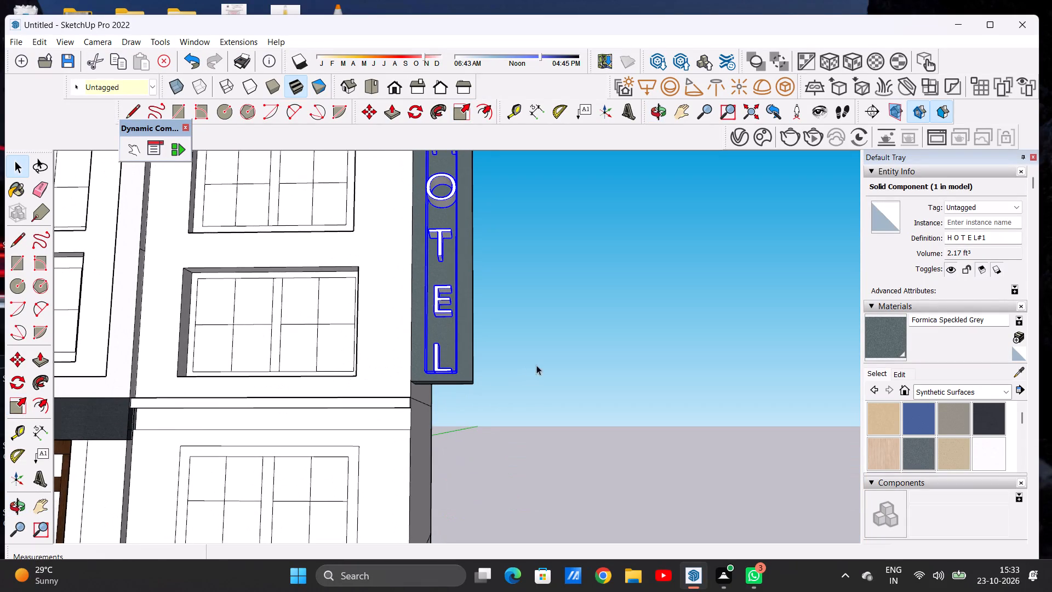
left_click(541, 365)
scroll(408, 365, "down", 8)
scroll(438, 246, "up", 7)
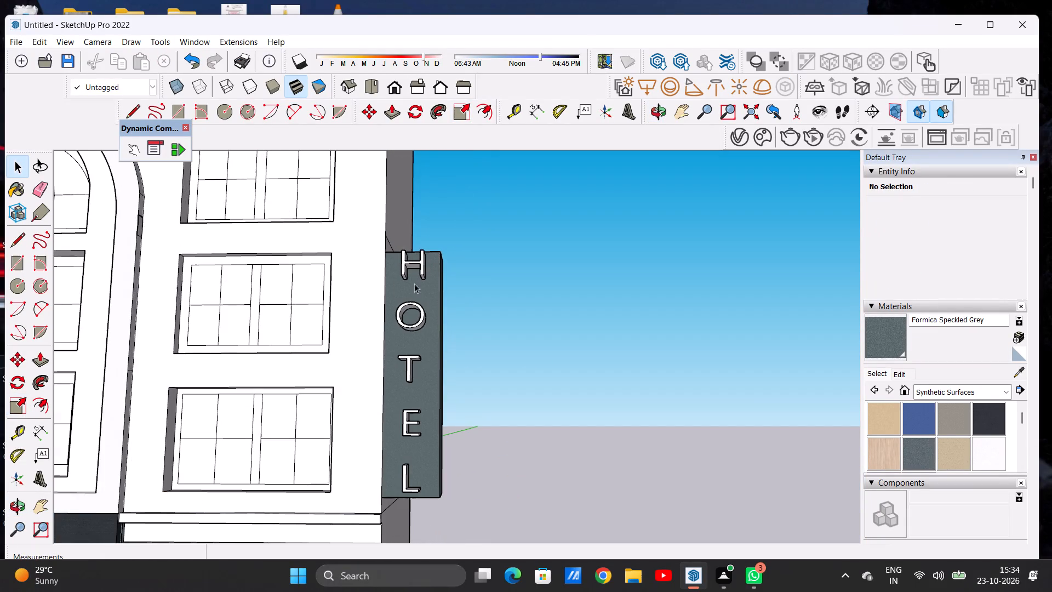
scroll(418, 300, "down", 4)
middle_click_drag(416, 307, 342, 403)
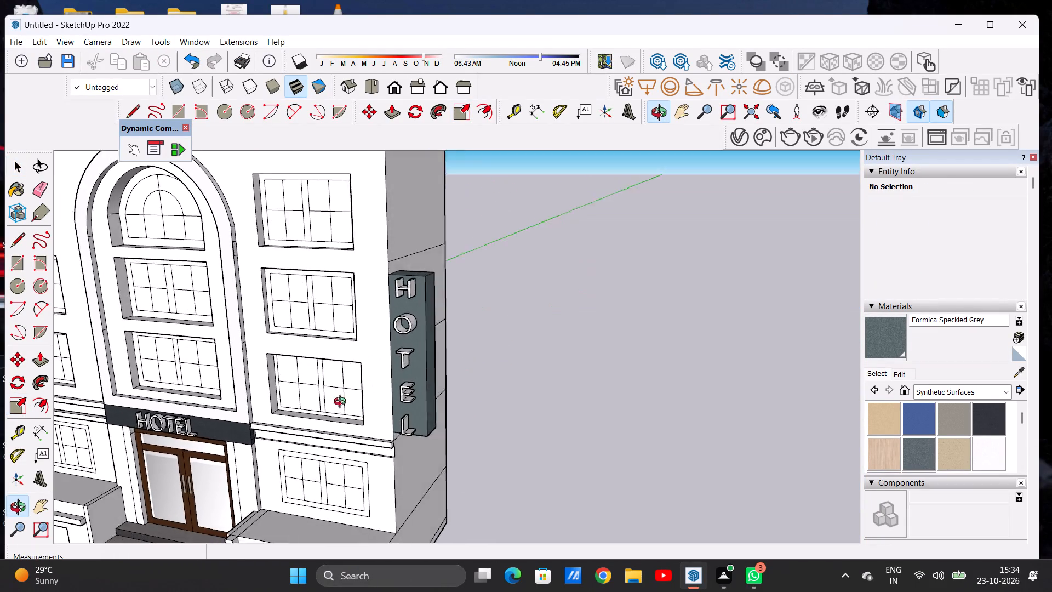
middle_click_drag(342, 403, 407, 390)
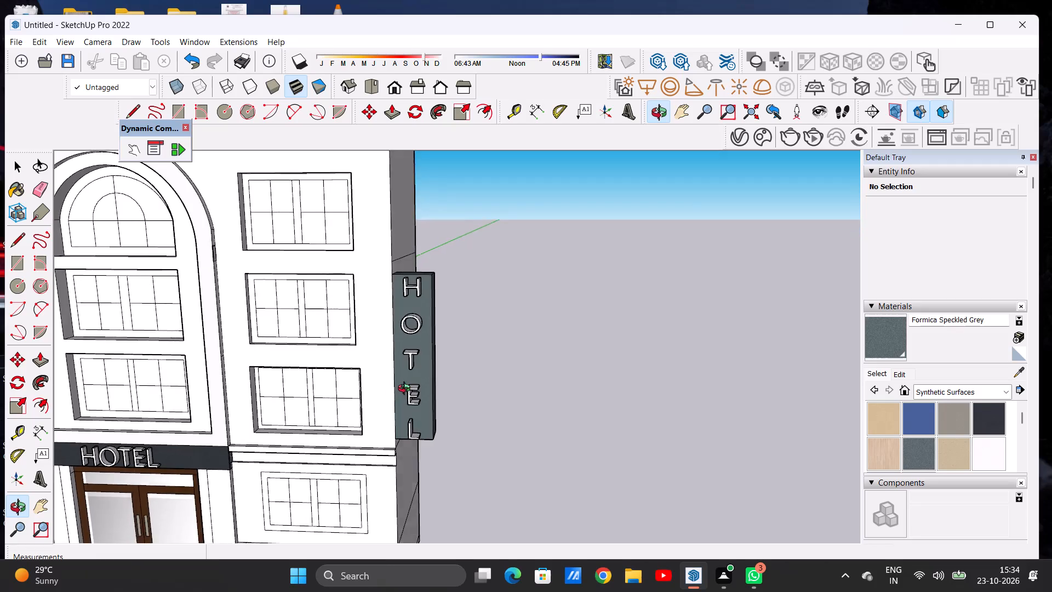
middle_click_drag(407, 390, 332, 397)
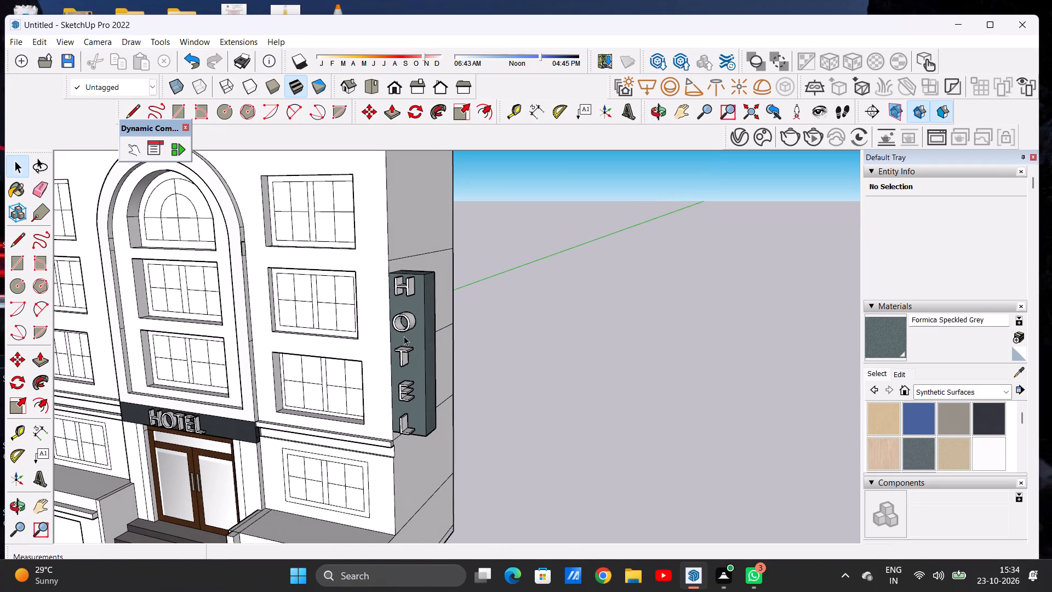
Delete the oversized vertical HOTEL lettering from the front face of the grey side panel.
scroll(409, 328, "up", 7)
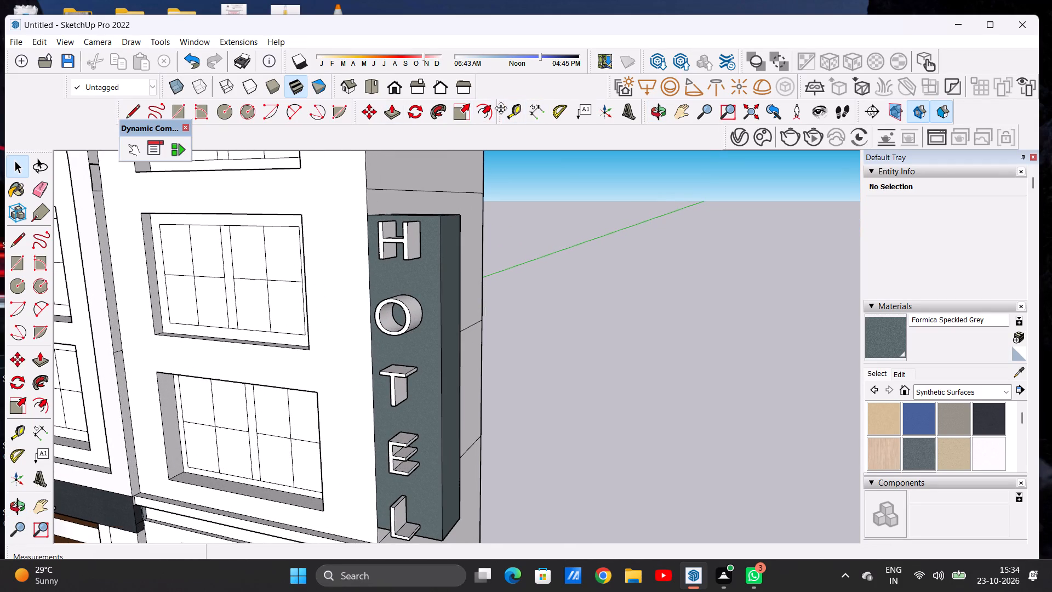
scroll(401, 226, "down", 10)
middle_click_drag(363, 316, 445, 288)
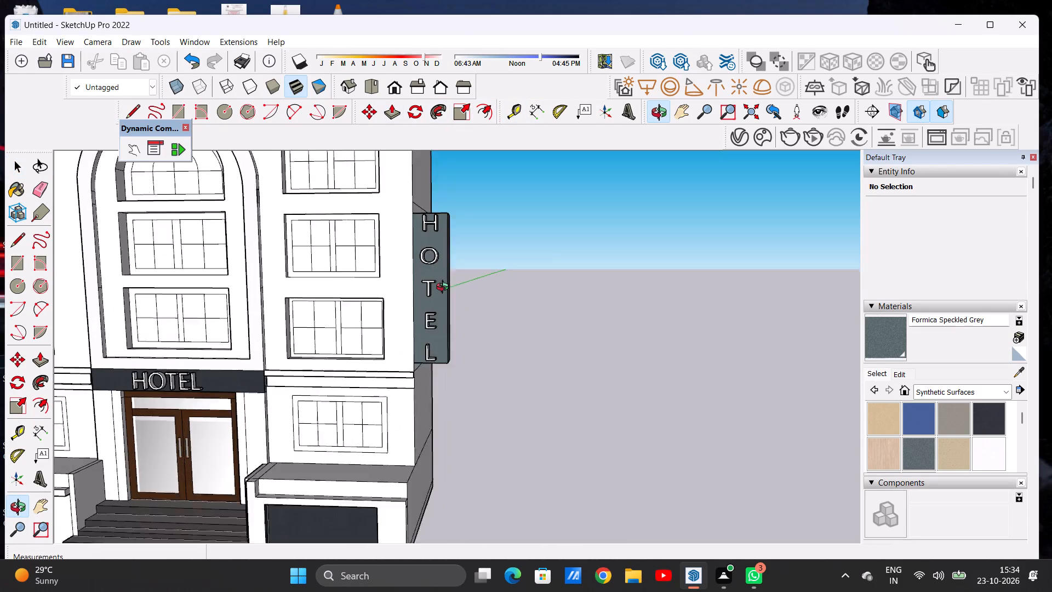
middle_click_drag(445, 288, 462, 290)
scroll(445, 308, "up", 2)
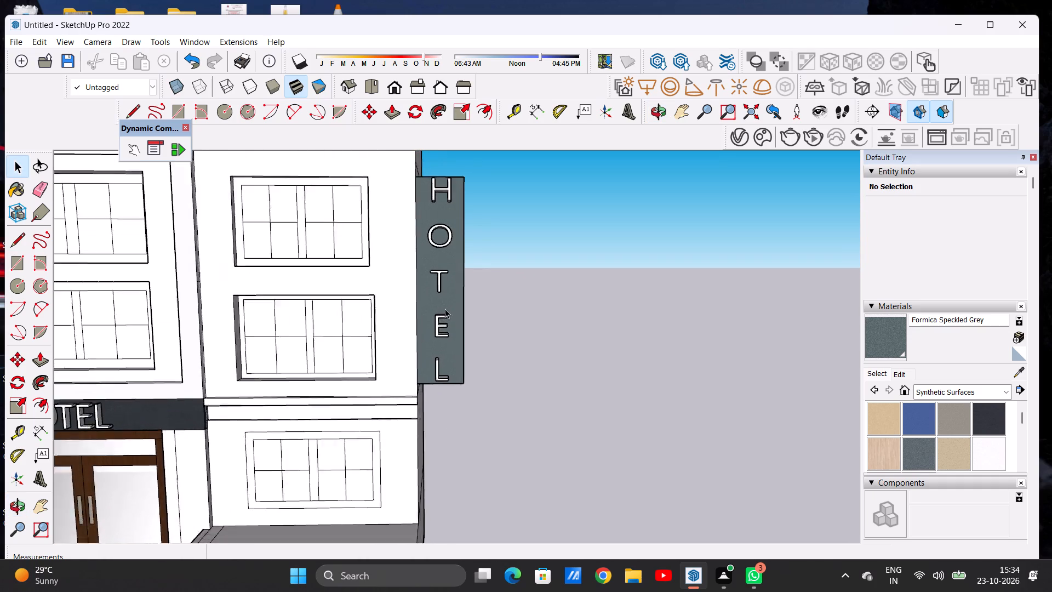
scroll(445, 309, "up", 2)
scroll(422, 311, "down", 7)
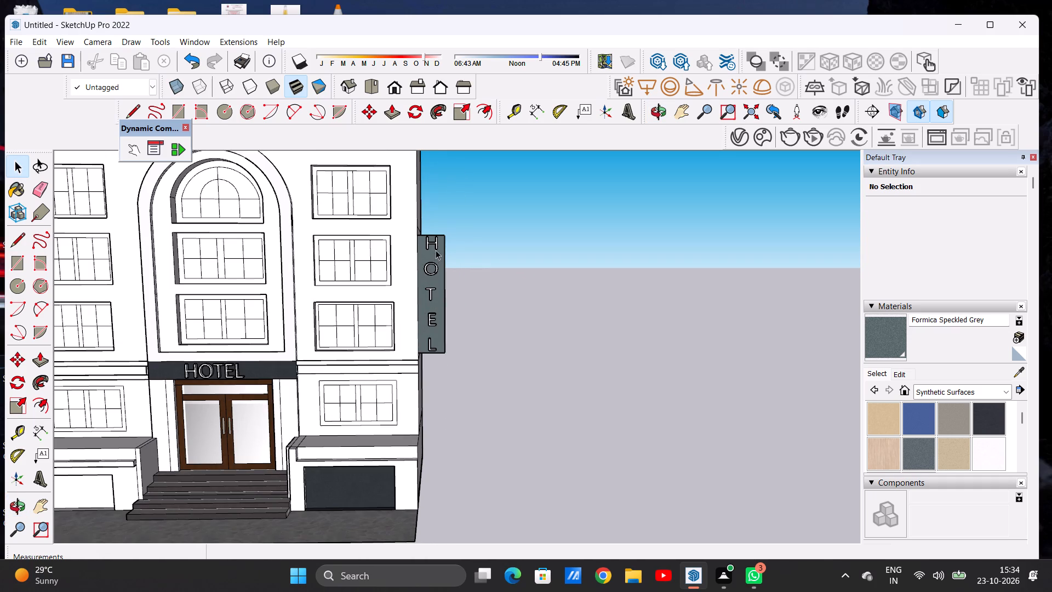
scroll(436, 250, "up", 6)
left_click(437, 243)
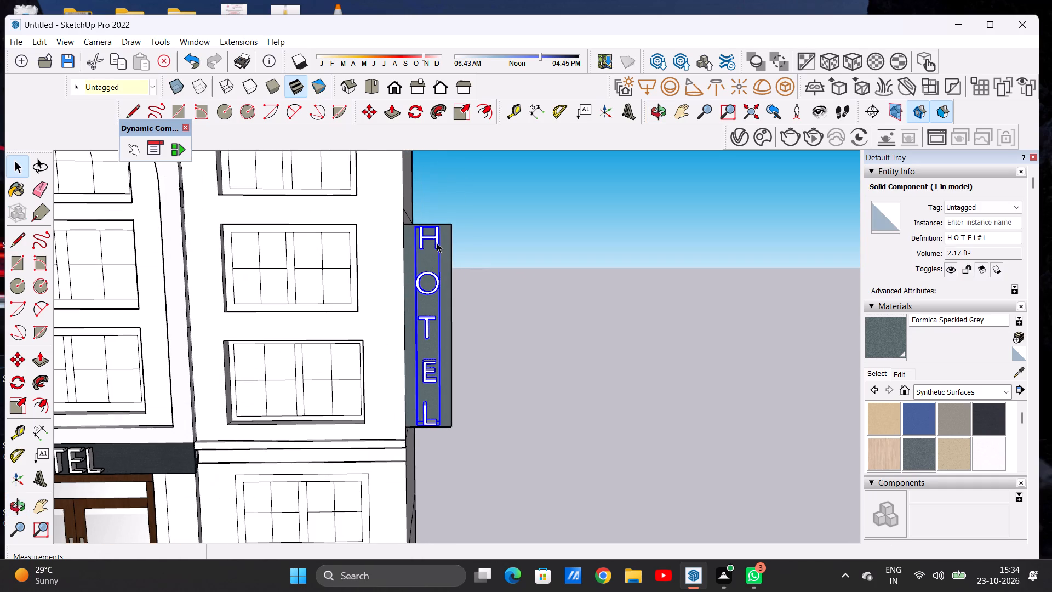
key("Delete")
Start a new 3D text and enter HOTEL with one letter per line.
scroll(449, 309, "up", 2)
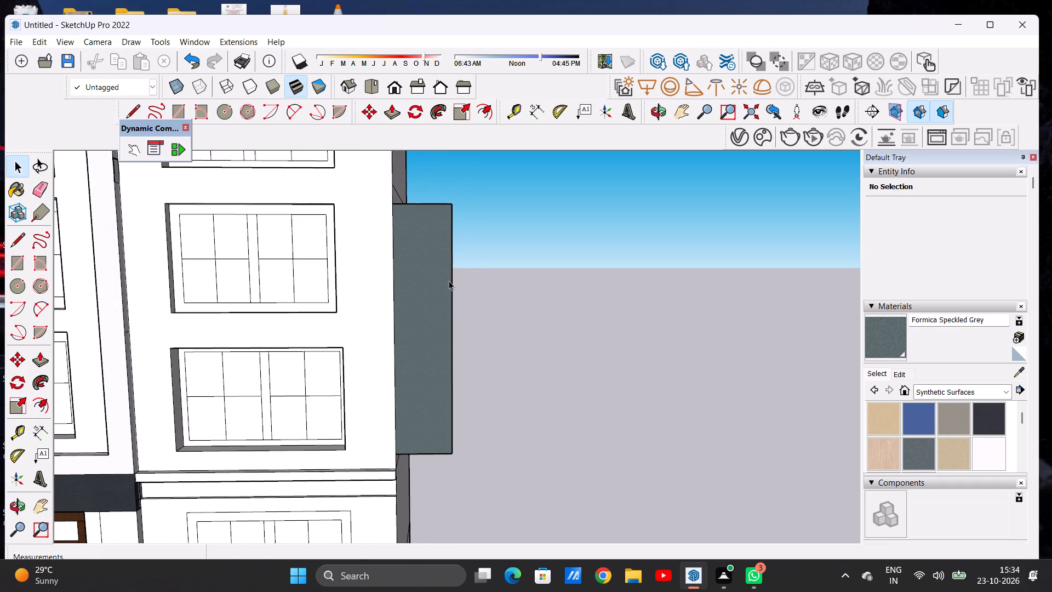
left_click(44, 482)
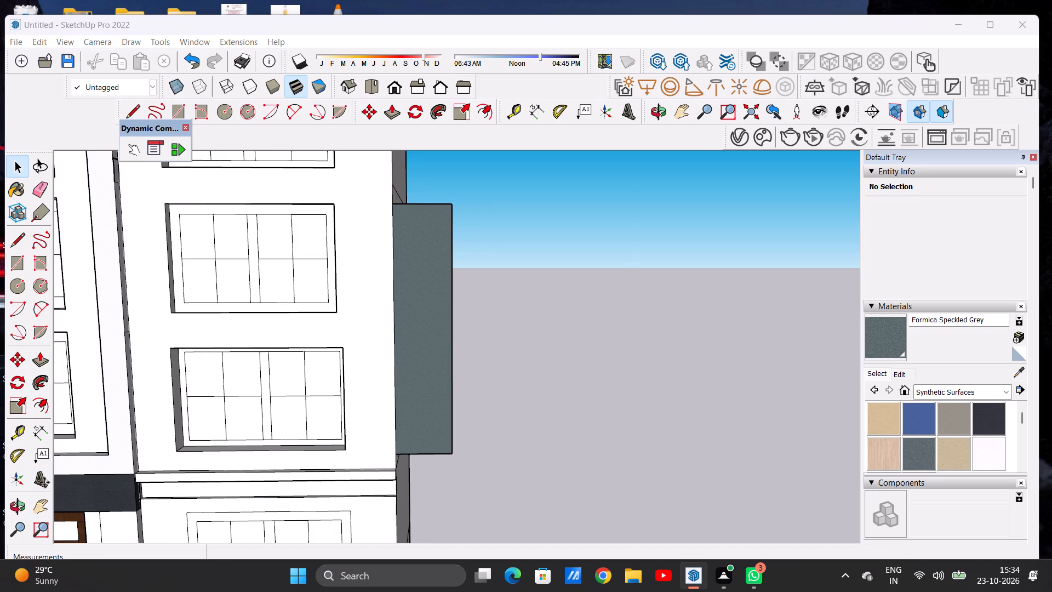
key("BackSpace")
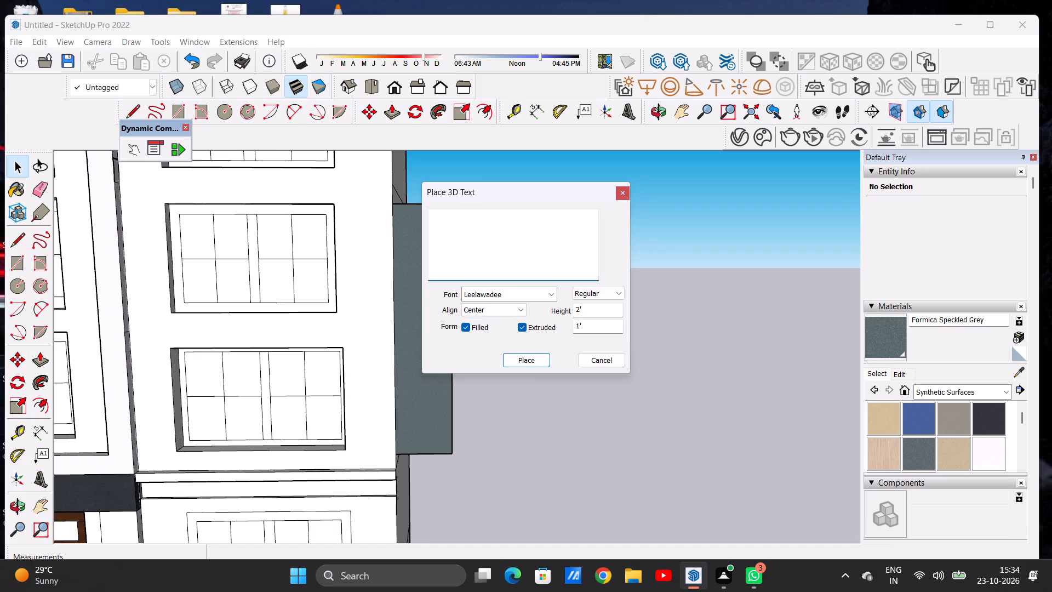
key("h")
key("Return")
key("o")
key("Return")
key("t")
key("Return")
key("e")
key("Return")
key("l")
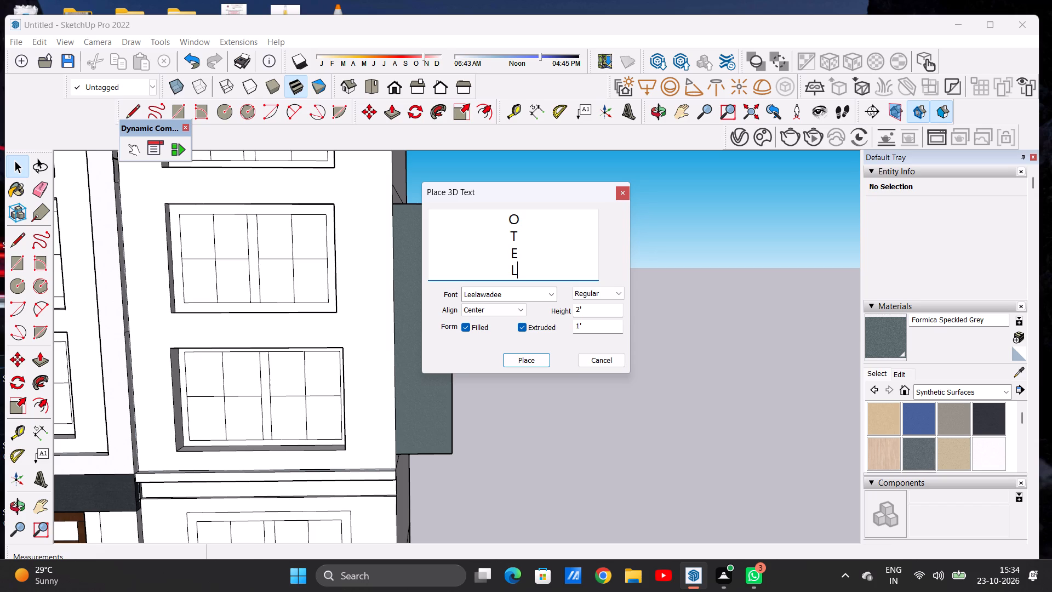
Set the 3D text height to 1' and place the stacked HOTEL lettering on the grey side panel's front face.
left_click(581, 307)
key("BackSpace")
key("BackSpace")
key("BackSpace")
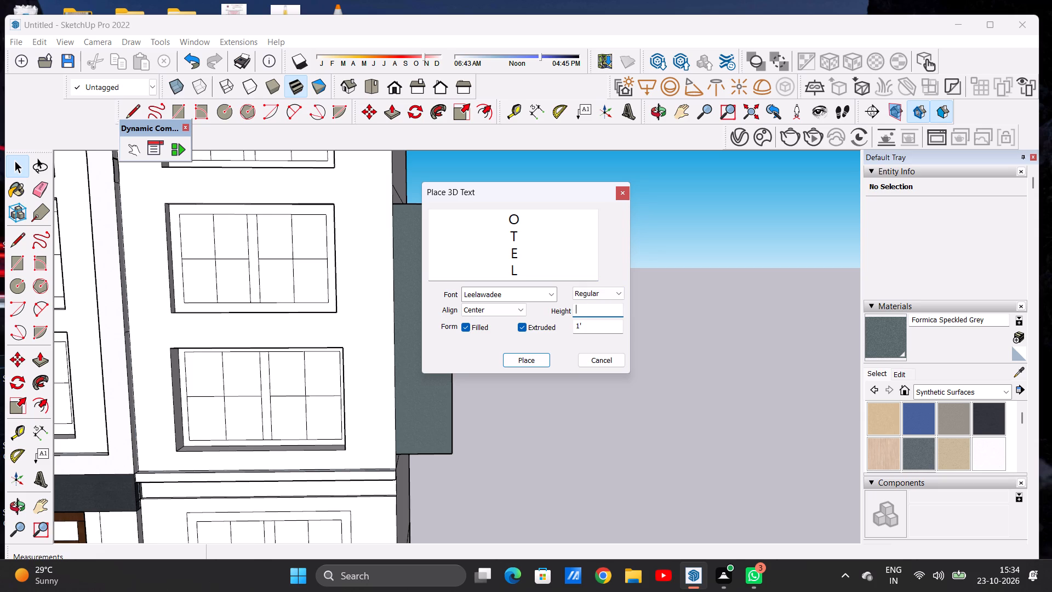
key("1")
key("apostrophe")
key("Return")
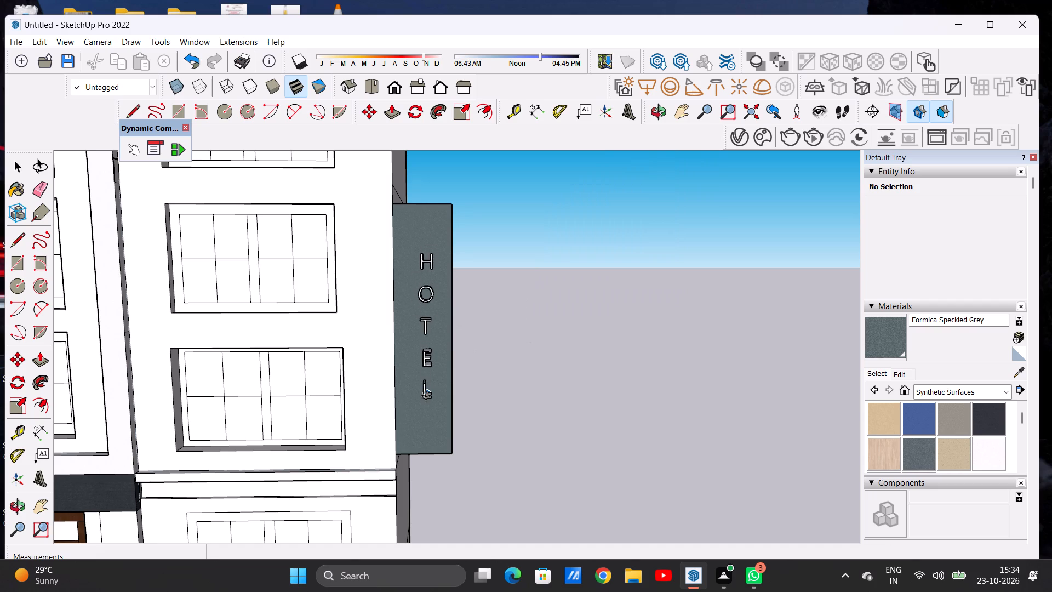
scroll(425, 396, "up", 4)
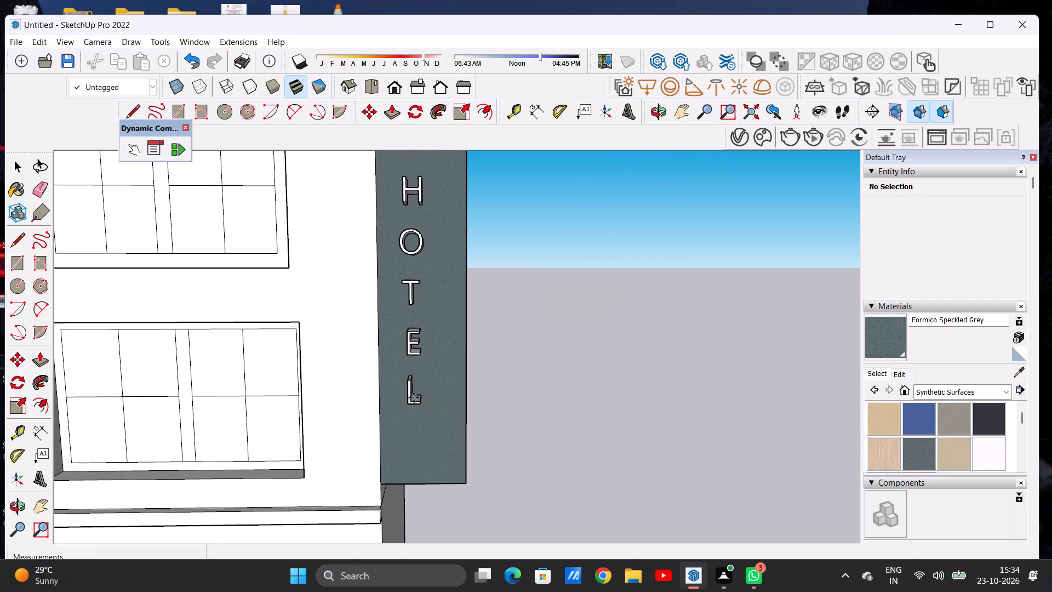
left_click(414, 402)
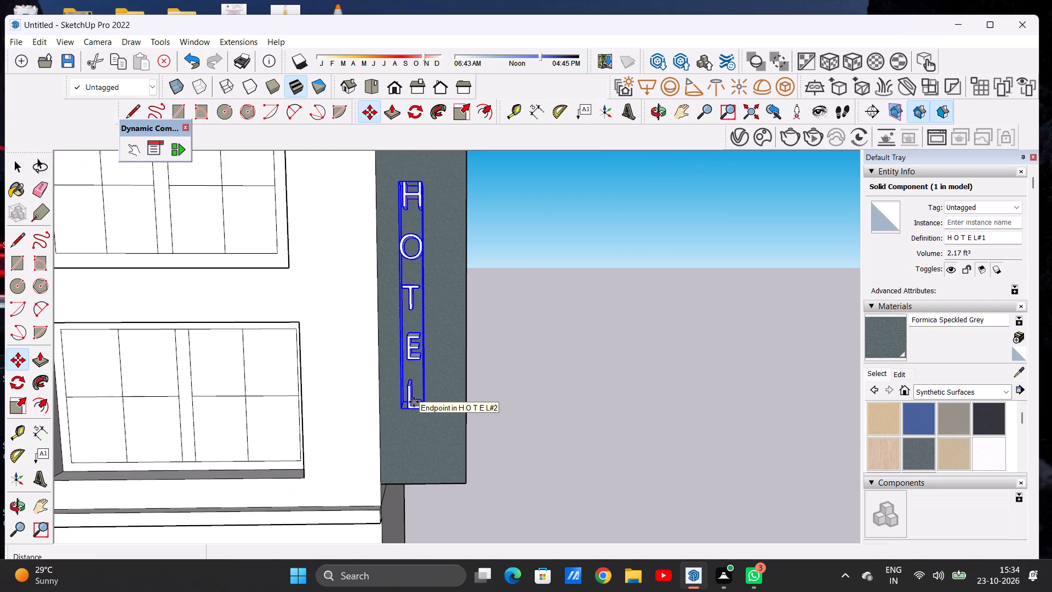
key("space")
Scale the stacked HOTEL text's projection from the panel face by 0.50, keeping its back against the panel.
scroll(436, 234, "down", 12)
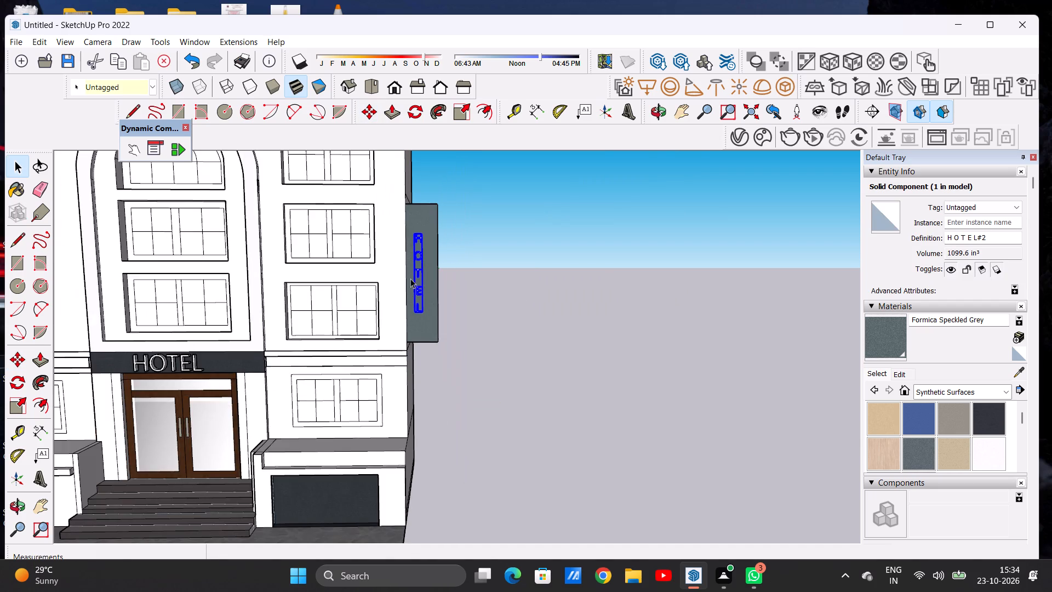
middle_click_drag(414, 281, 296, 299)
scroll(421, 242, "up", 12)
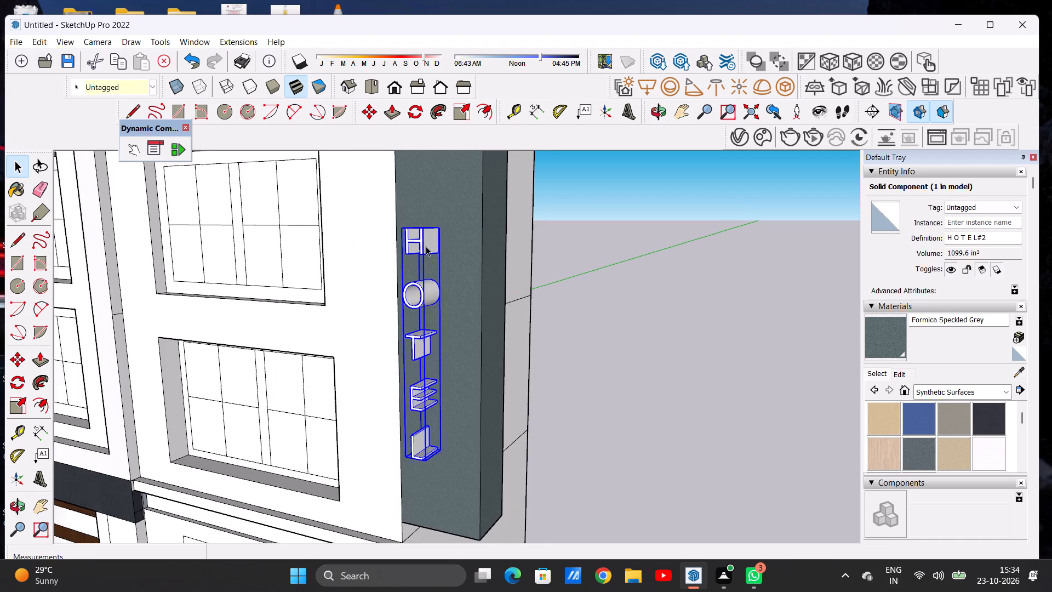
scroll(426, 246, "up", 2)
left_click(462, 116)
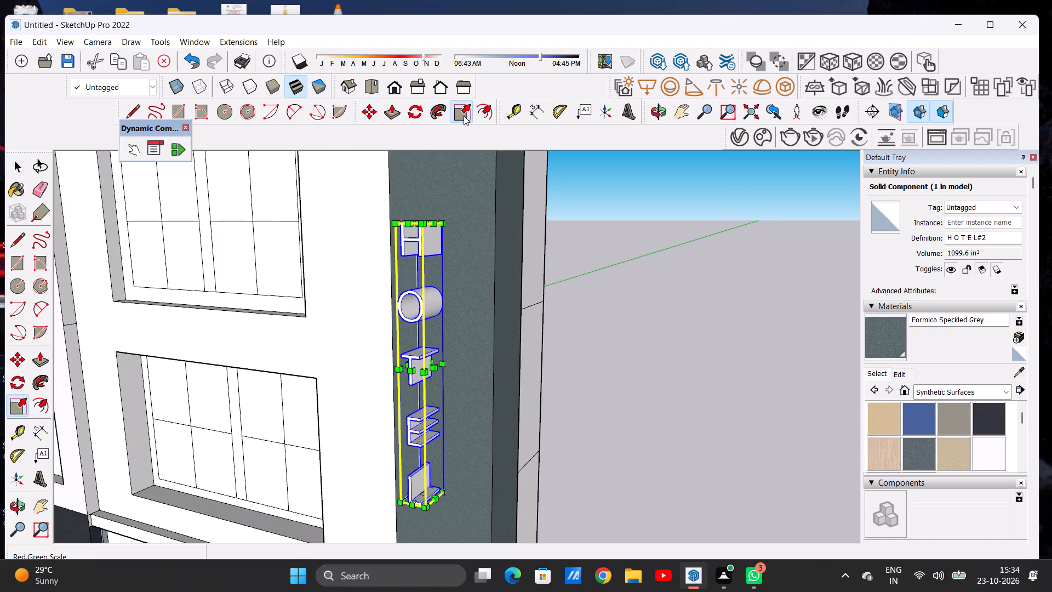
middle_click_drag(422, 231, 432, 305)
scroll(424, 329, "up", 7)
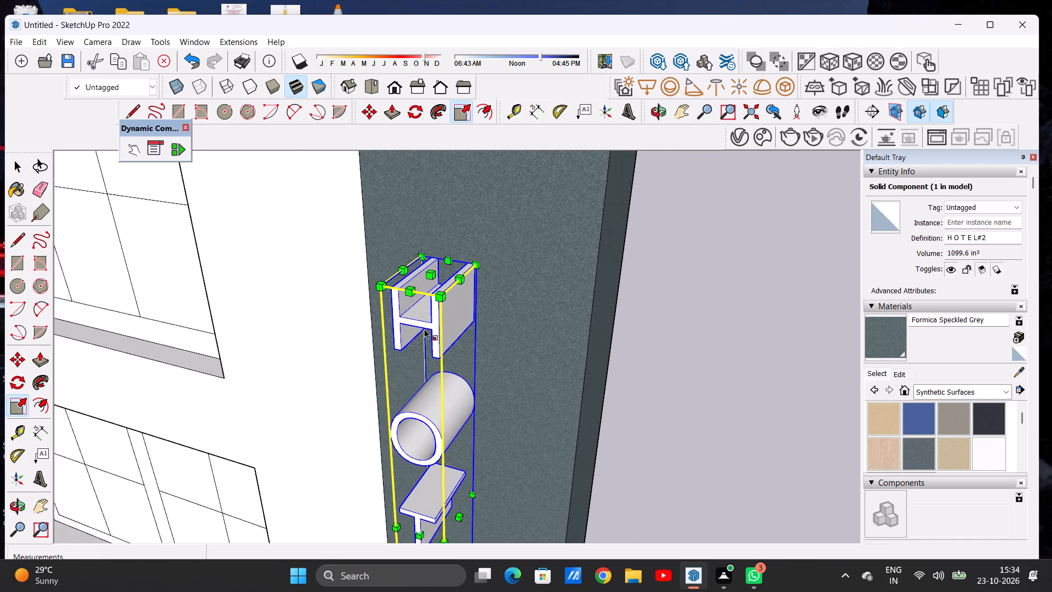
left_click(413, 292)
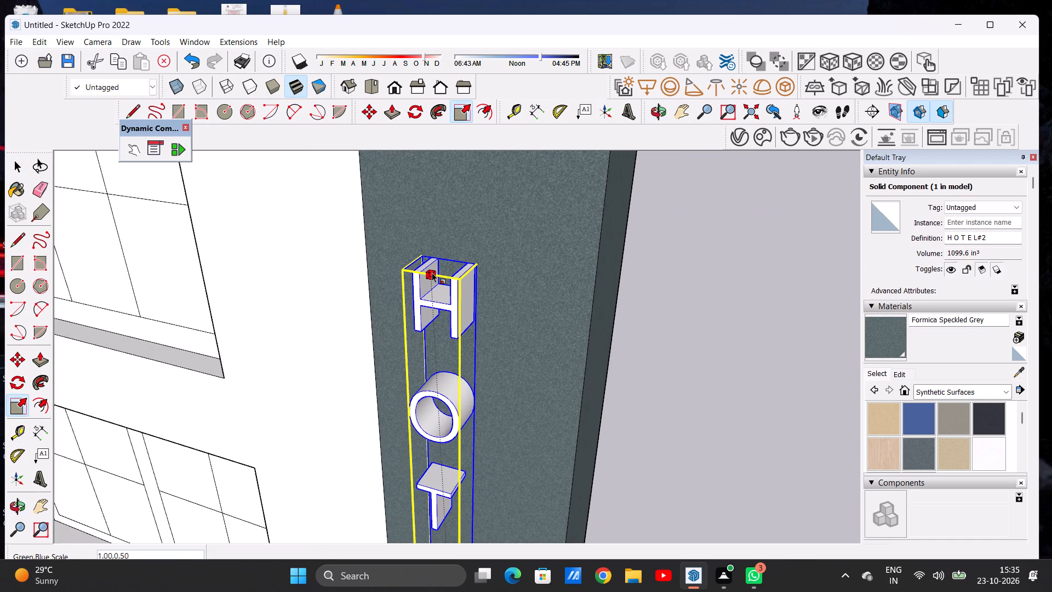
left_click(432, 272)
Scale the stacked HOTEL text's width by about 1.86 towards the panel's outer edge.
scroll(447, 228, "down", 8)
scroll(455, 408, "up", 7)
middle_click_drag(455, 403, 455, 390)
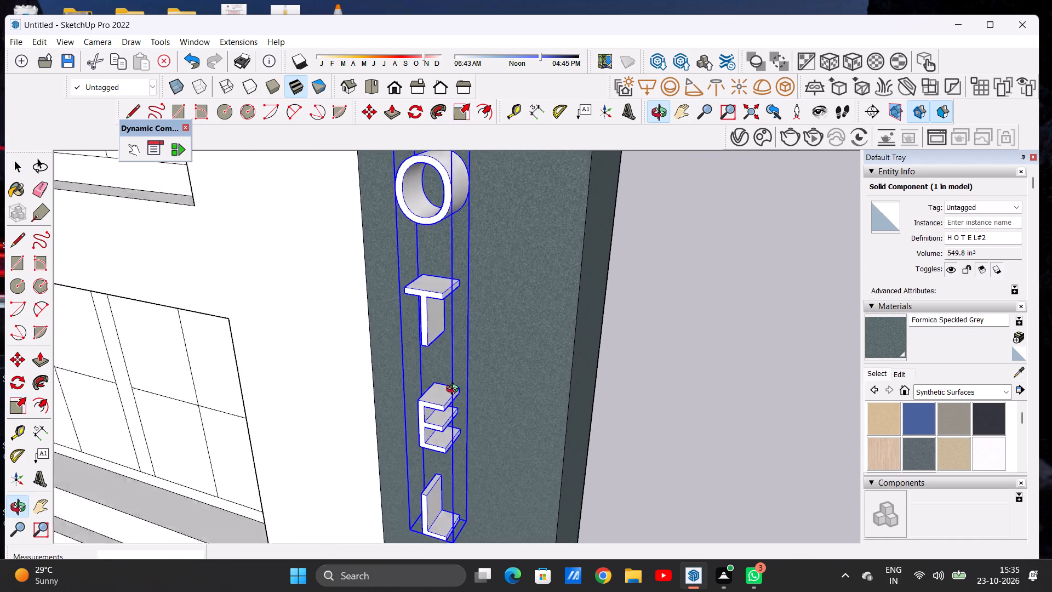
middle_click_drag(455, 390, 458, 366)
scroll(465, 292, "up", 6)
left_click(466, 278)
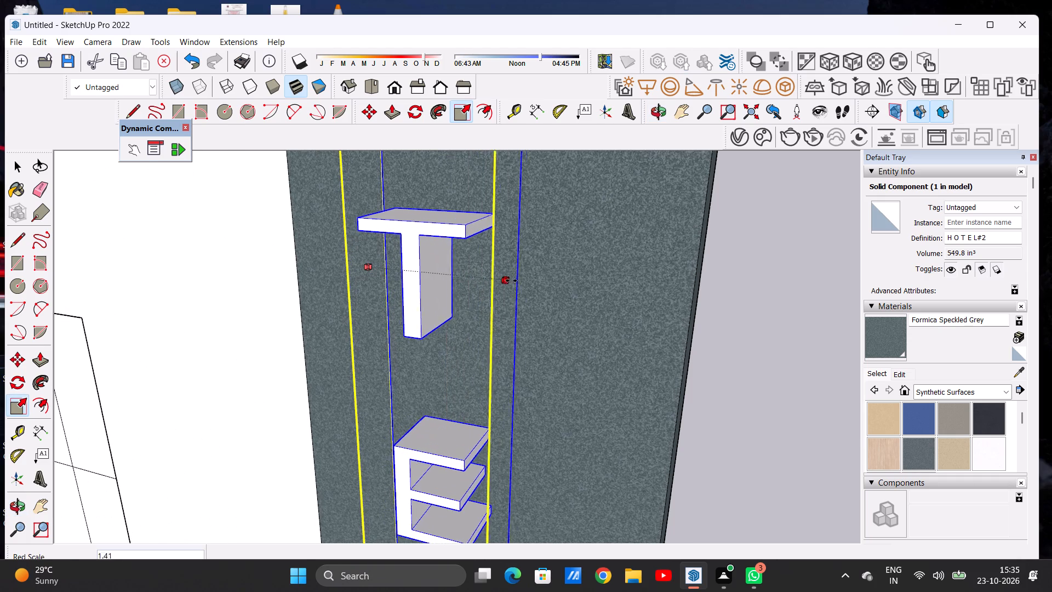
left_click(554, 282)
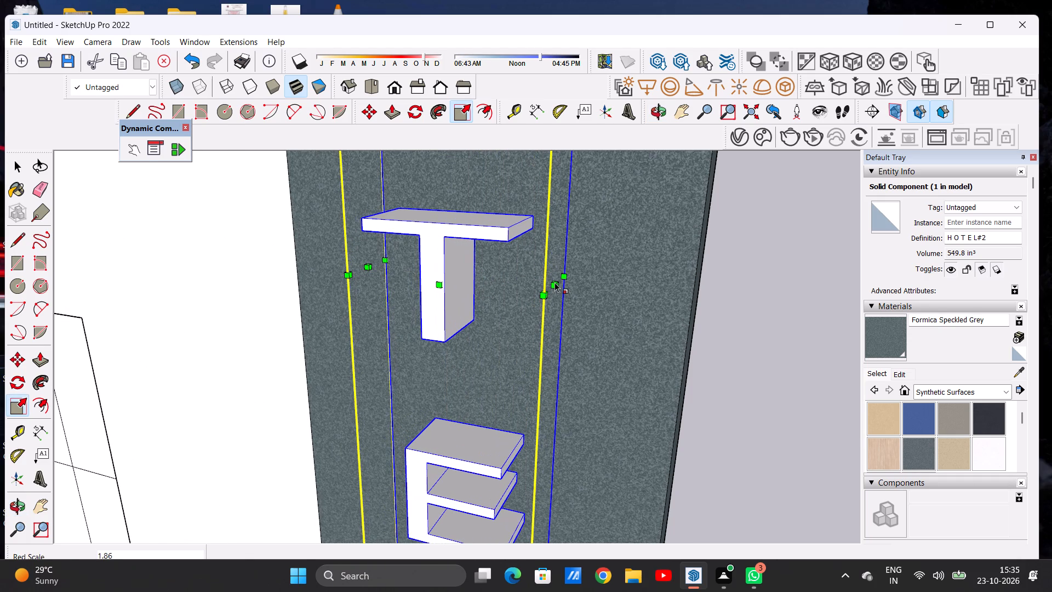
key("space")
Examine the proportions and placement of the widened vertical HOTEL lettering against the side panel and the whole facade.
scroll(356, 289, "down", 5)
scroll(356, 289, "up", 2)
scroll(356, 289, "down", 12)
middle_click_drag(380, 320, 413, 318)
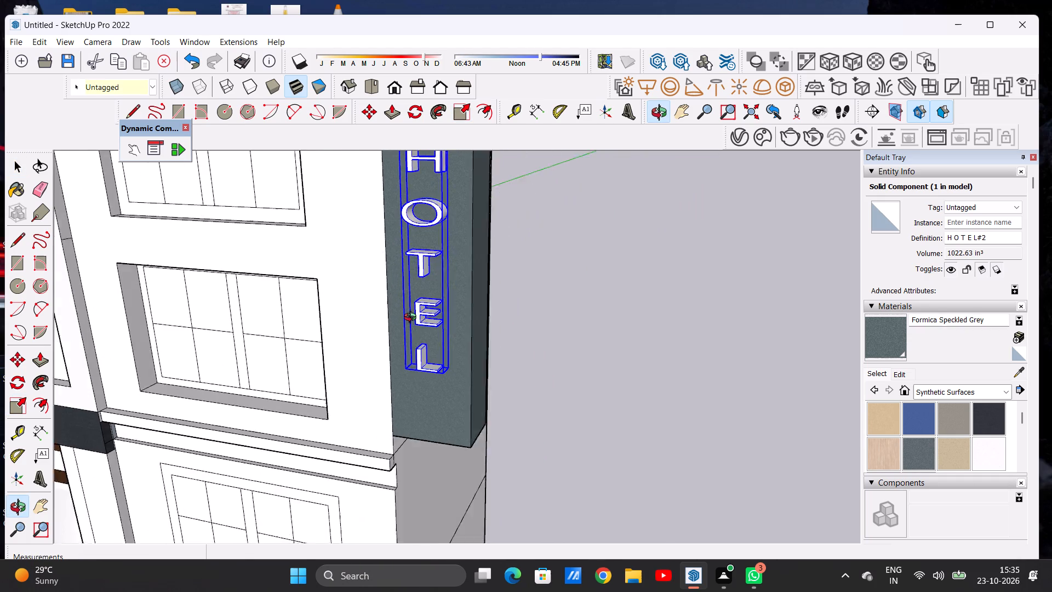
middle_click_drag(413, 318, 431, 318)
left_click(601, 317)
scroll(391, 358, "down", 7)
middle_click_drag(405, 358, 420, 327)
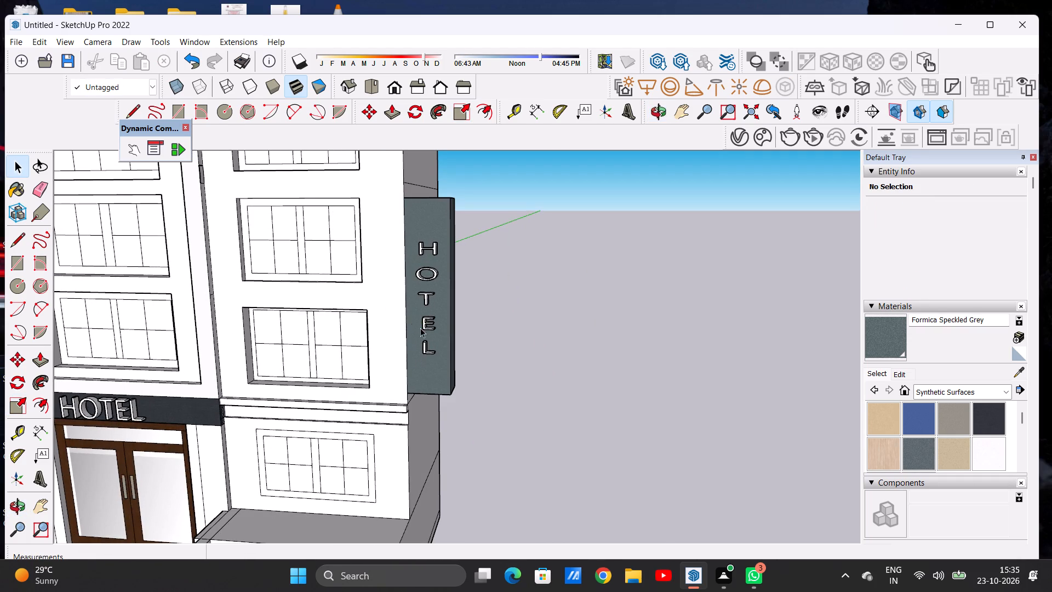
scroll(458, 339, "down", 5)
scroll(442, 350, "up", 8)
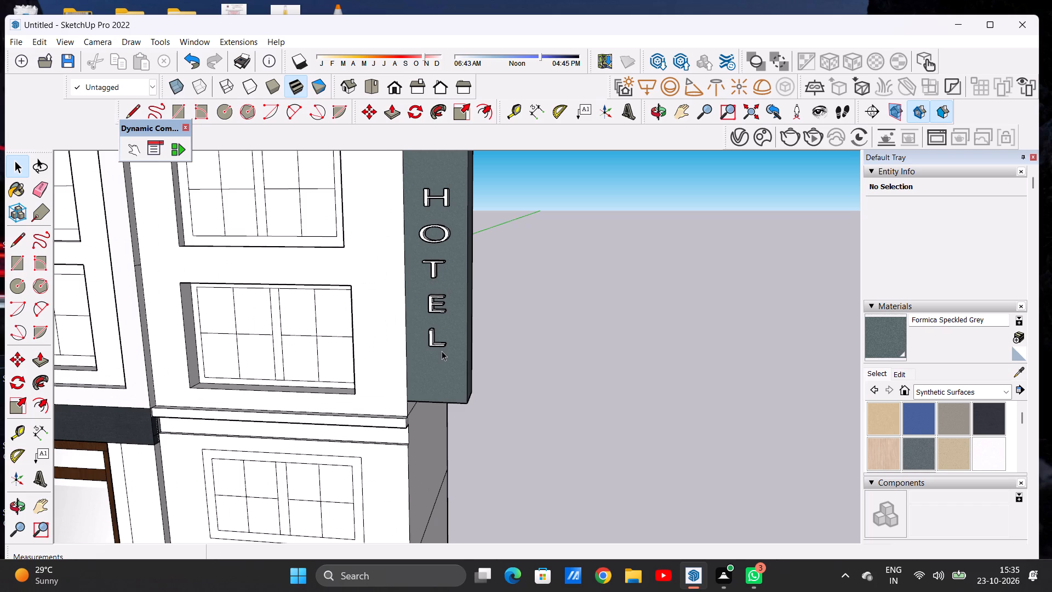
scroll(460, 369, "down", 6)
scroll(401, 311, "down", 8)
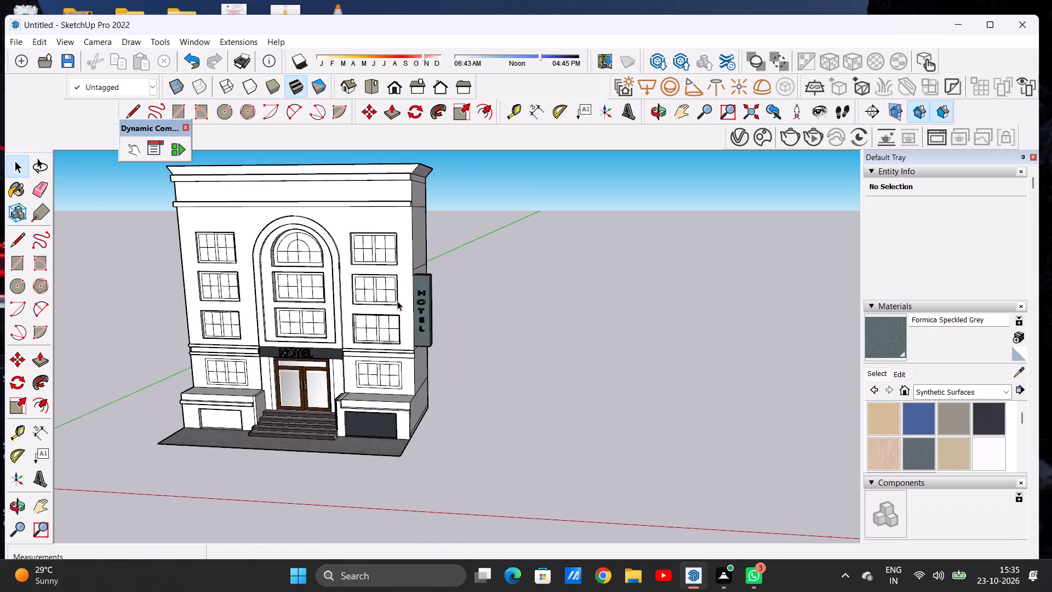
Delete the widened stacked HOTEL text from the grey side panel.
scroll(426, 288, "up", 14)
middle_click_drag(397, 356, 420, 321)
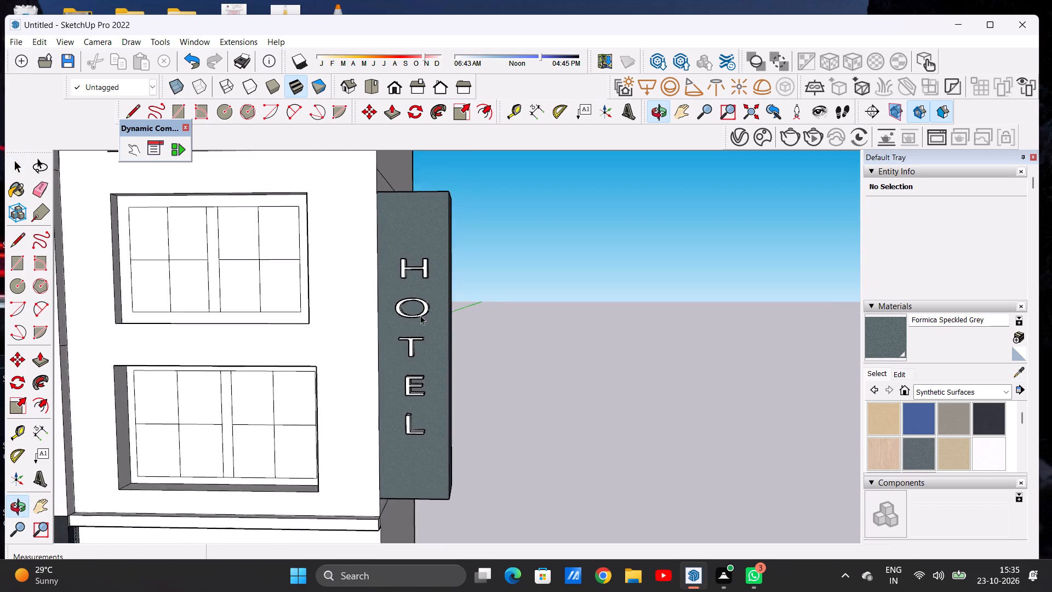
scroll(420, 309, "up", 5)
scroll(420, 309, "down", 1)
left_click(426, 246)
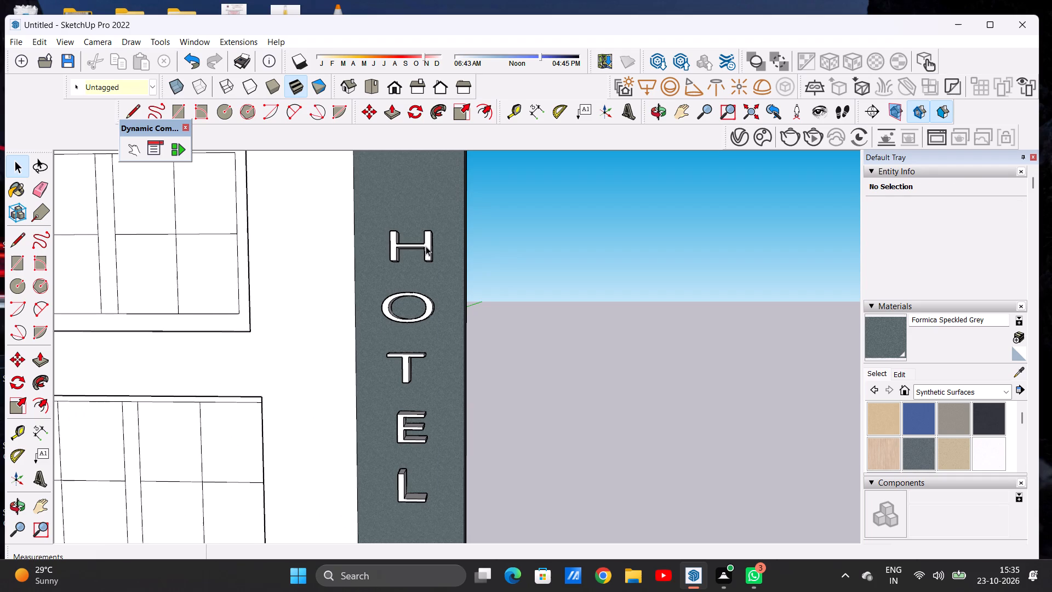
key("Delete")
Set up a one-line HOTEL 3D text in the Lucida Console font over the grey side panel, and abandon its placement.
scroll(434, 233, "down", 7)
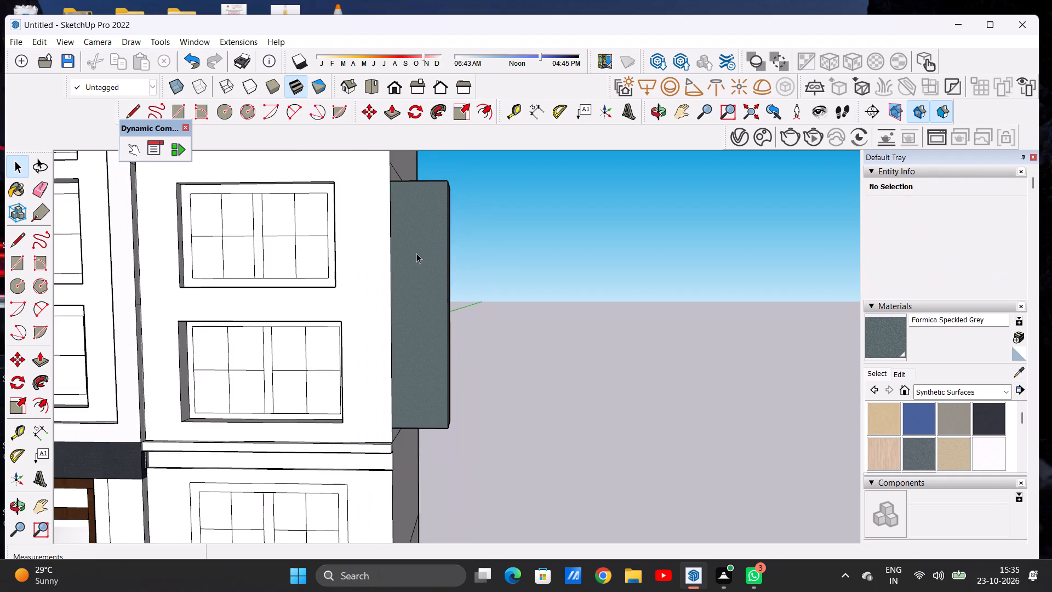
scroll(419, 253, "up", 2)
left_click(35, 484)
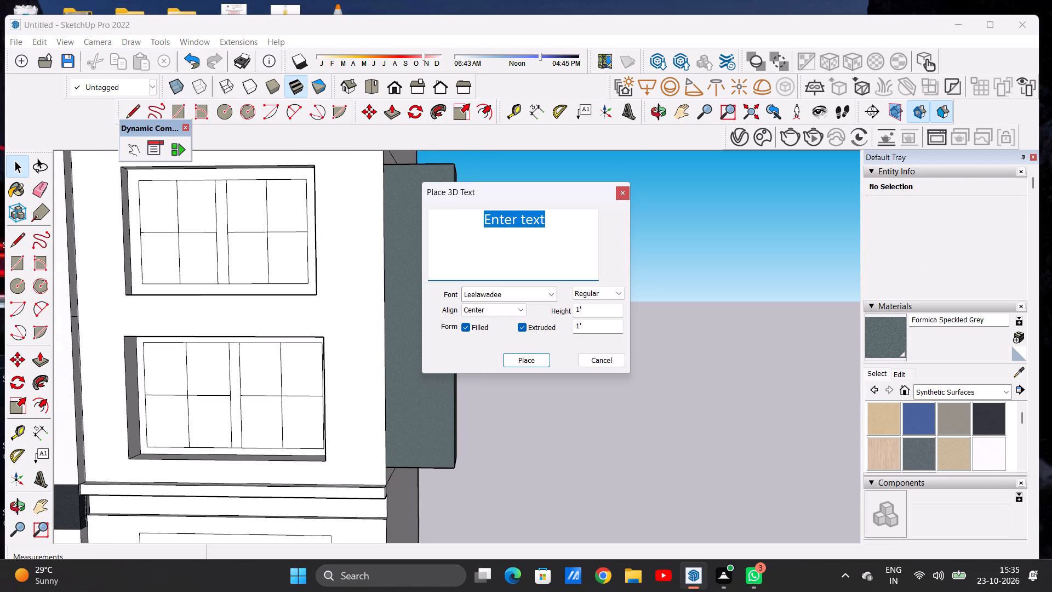
key("BackSpace")
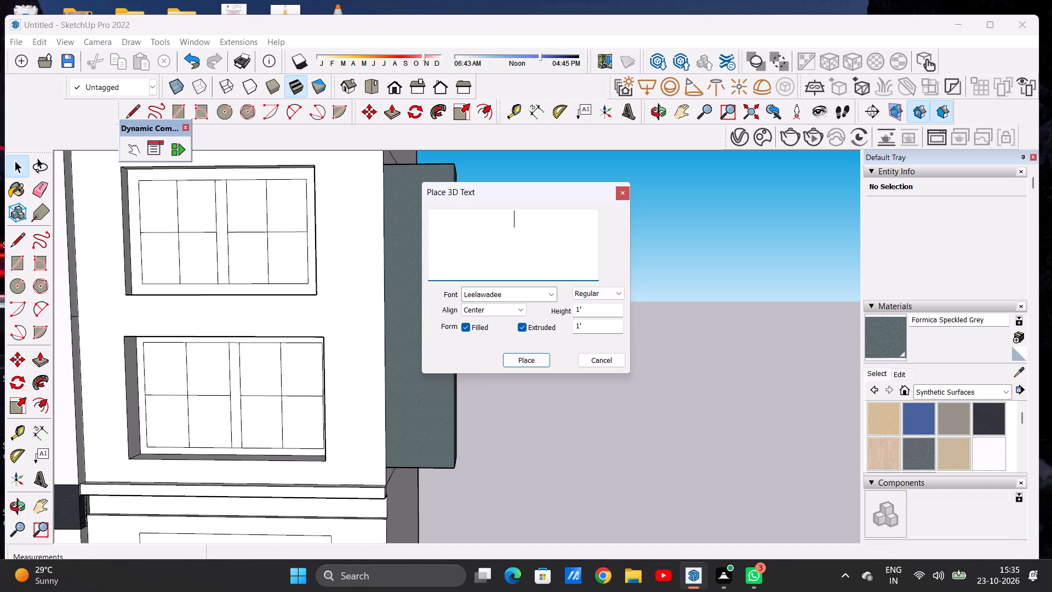
key("h")
key("o")
type("TEL")
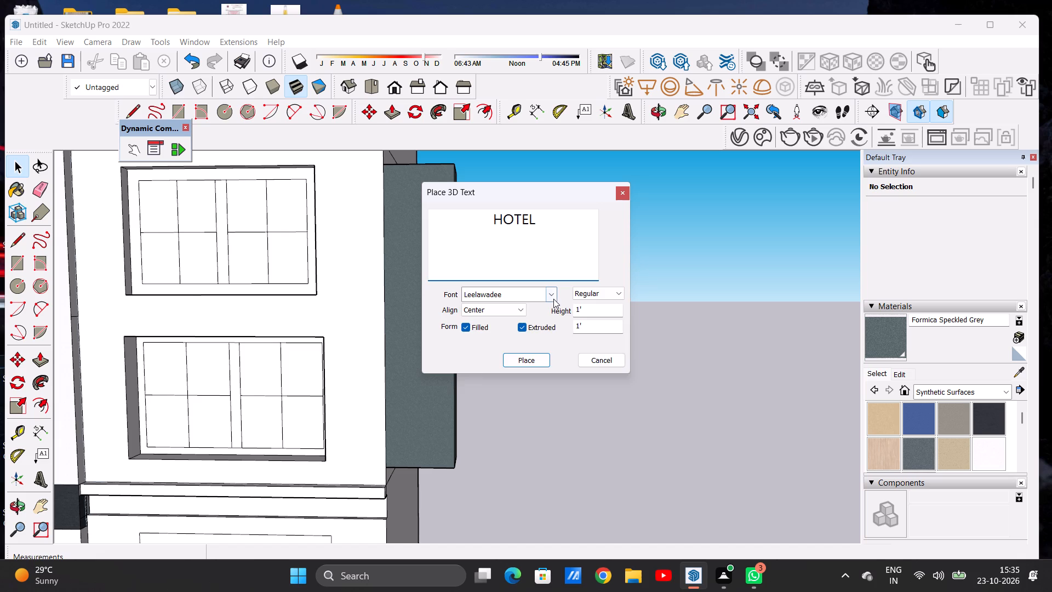
left_click(553, 299)
left_click(512, 348)
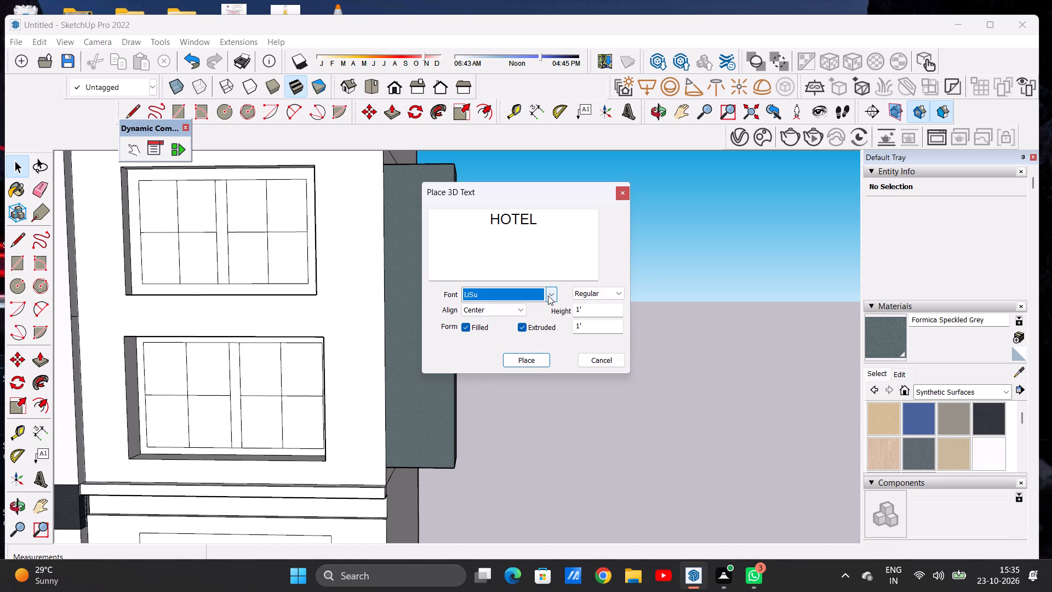
left_click(548, 295)
left_click(525, 347)
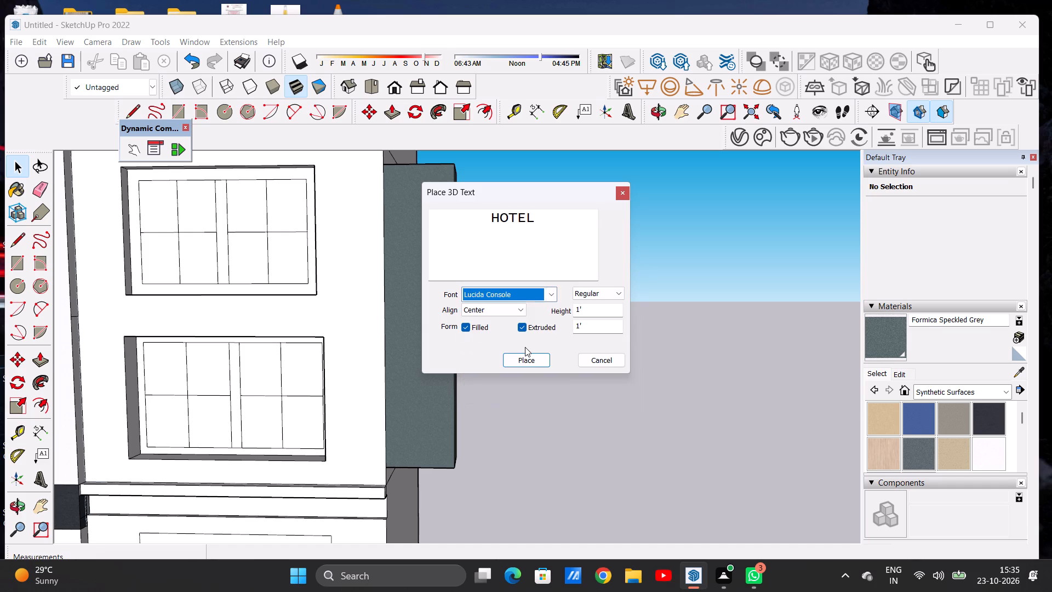
scroll(542, 222, "up", 2)
scroll(542, 222, "down", 2)
scroll(542, 222, "up", 1)
scroll(542, 224, "down", 1)
scroll(542, 224, "up", 1)
left_click(527, 362)
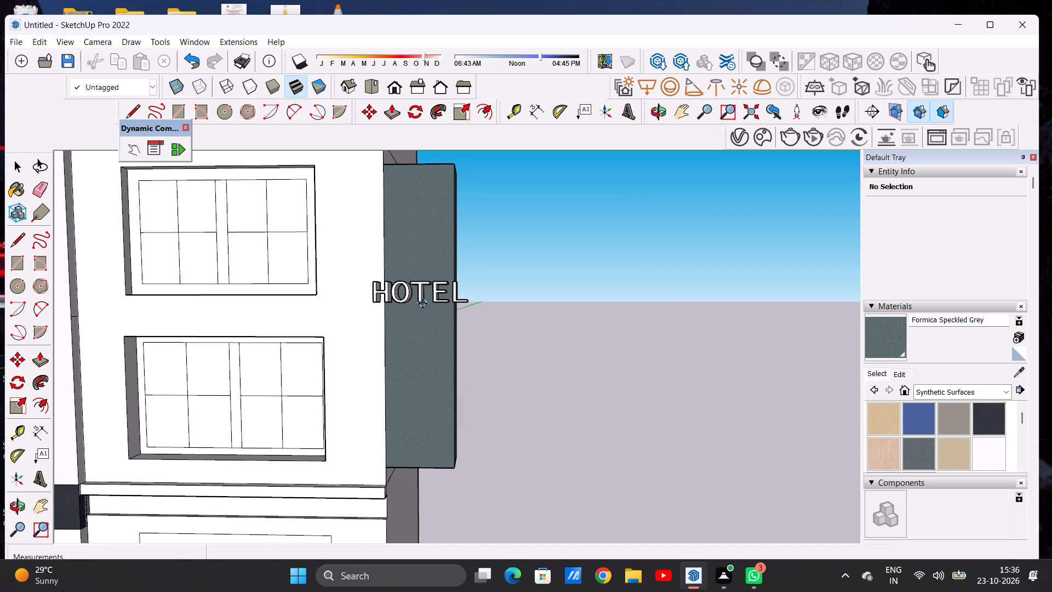
key("space")
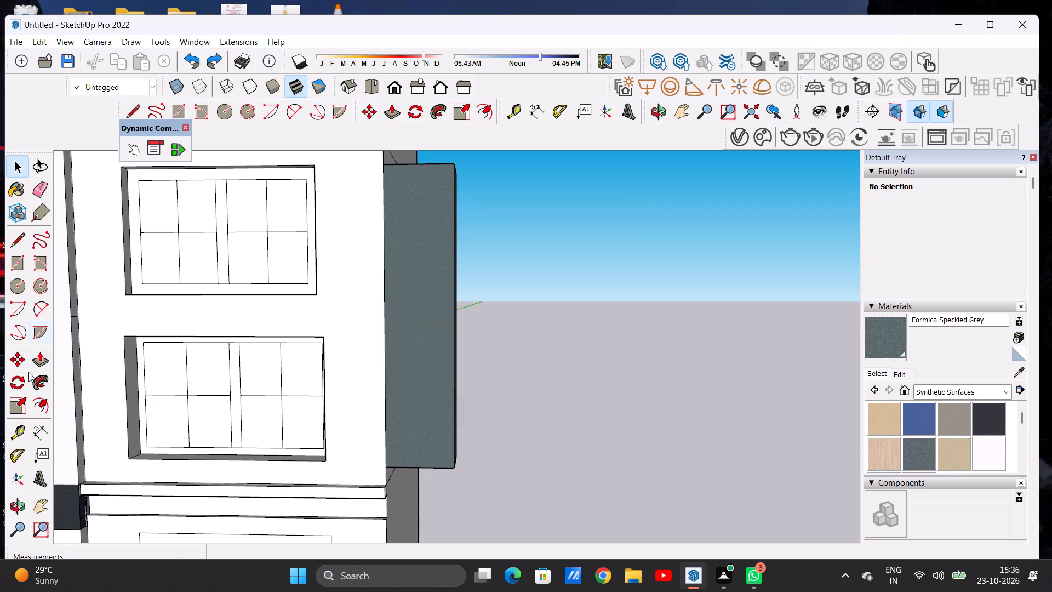
Place HOTEL as 3D text in Lucida Console, one letter per line, on the grey side panel's front face.
left_click(38, 482)
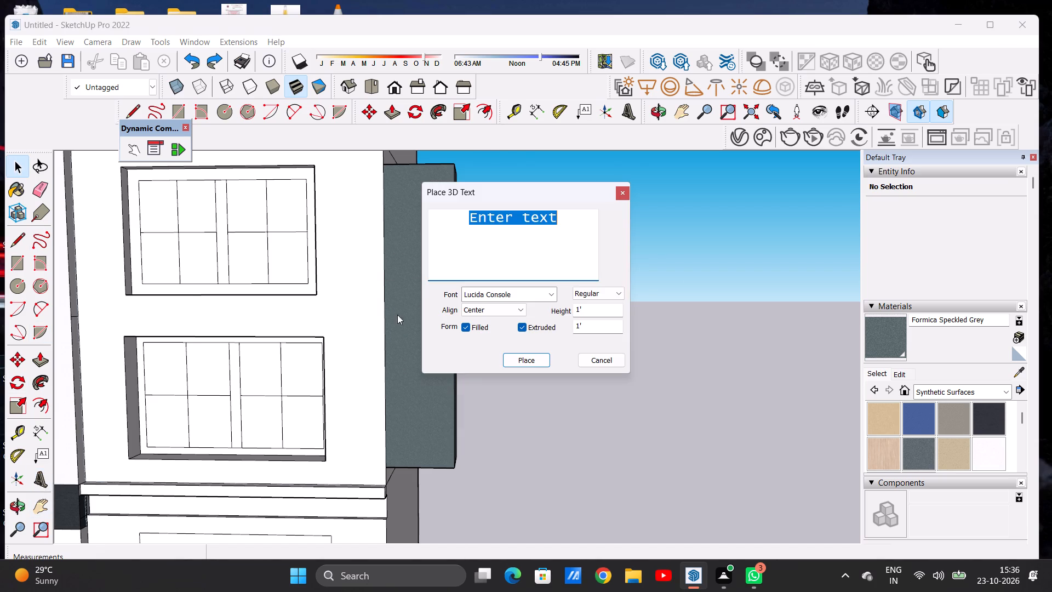
key("BackSpace")
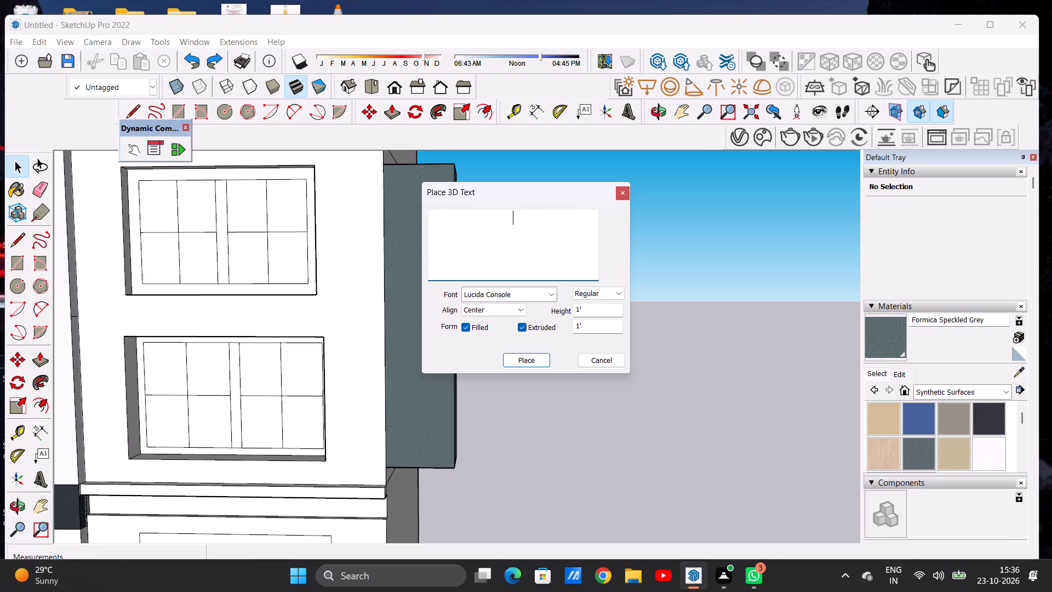
key("h")
key("Return")
key("o")
key("Return")
key("t")
key("Return")
key("e")
key("Return")
key("l")
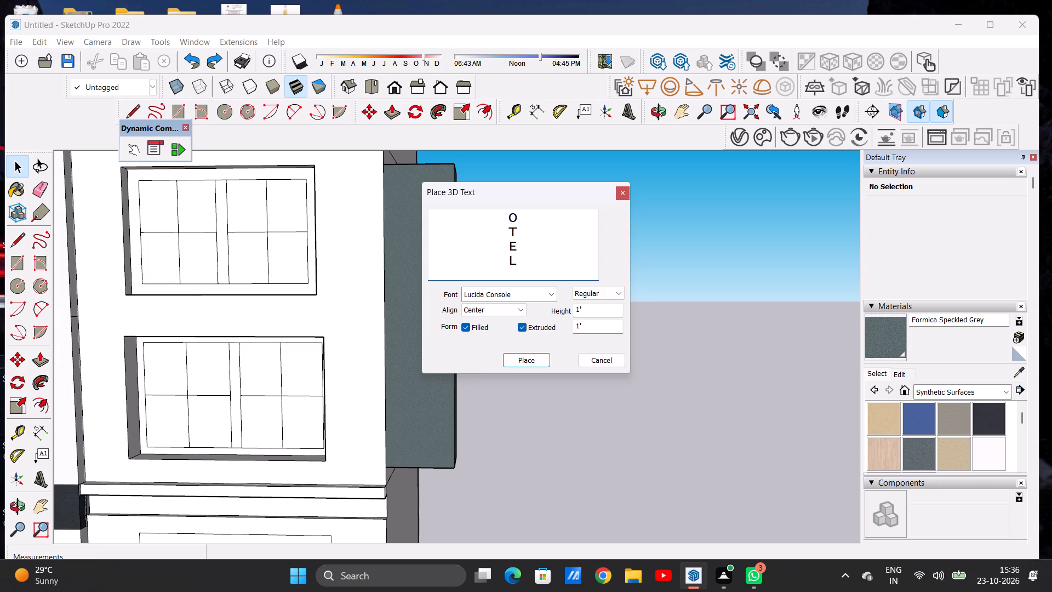
left_click(517, 361)
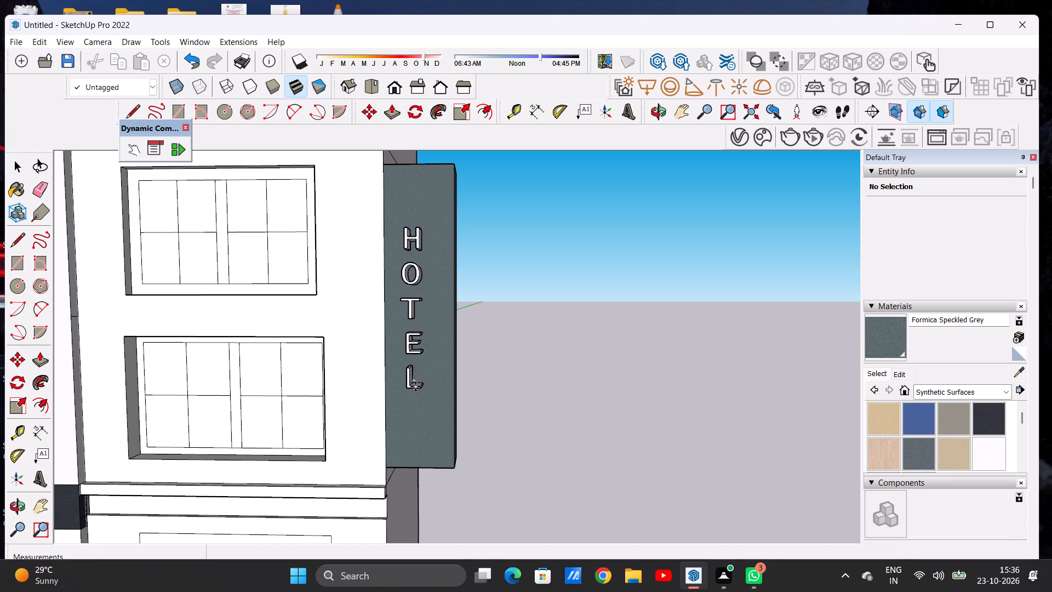
left_click(416, 389)
key("space")
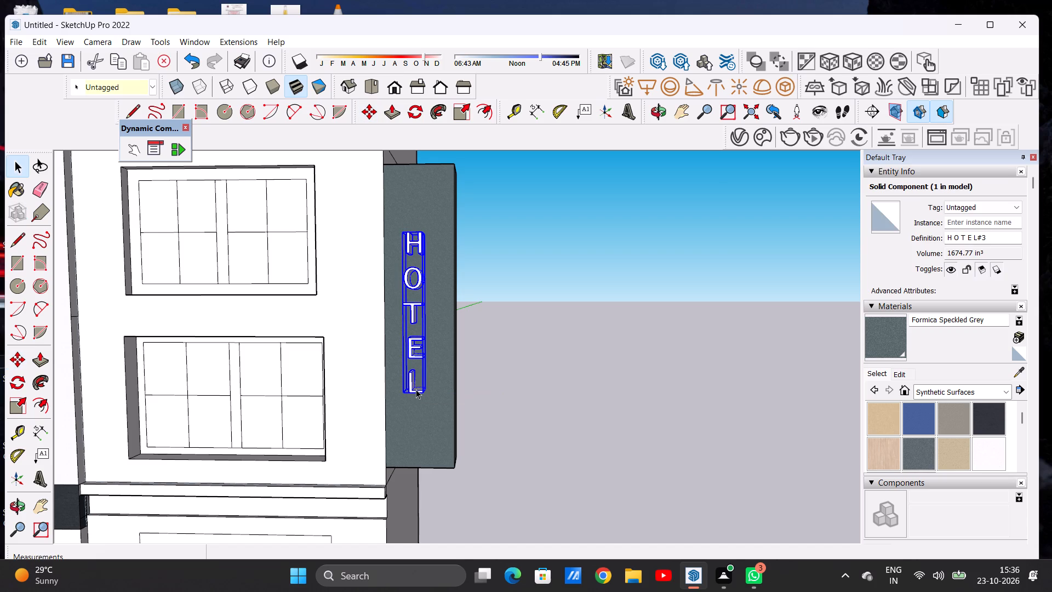
Scale the stacked HOTEL text's projection down to about a quarter, keeping its back against the panel.
scroll(416, 368, "down", 3)
middle_click_drag(373, 394, 260, 482)
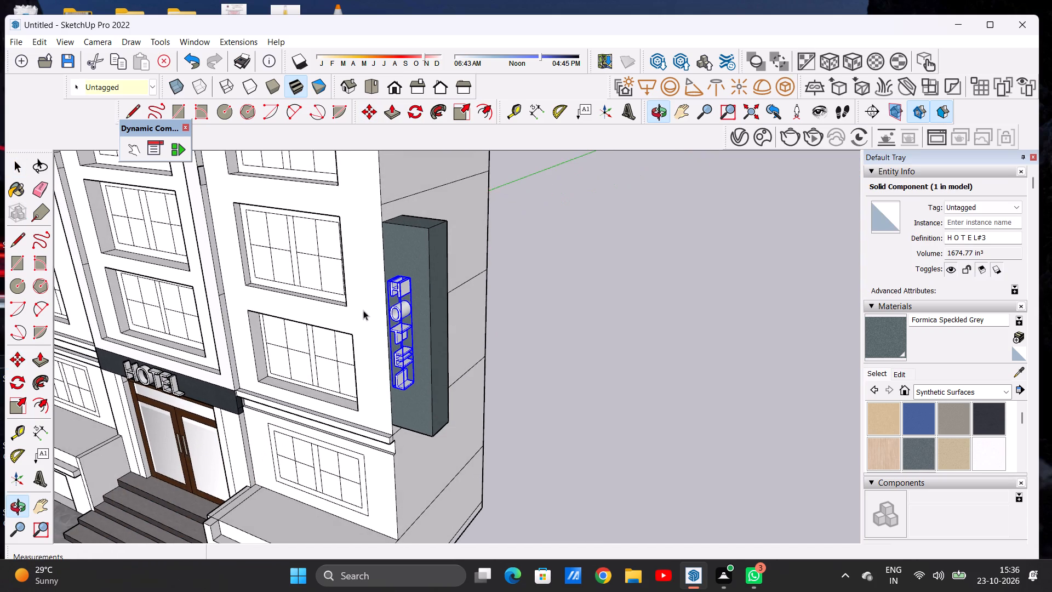
scroll(404, 278, "up", 4)
left_click(456, 112)
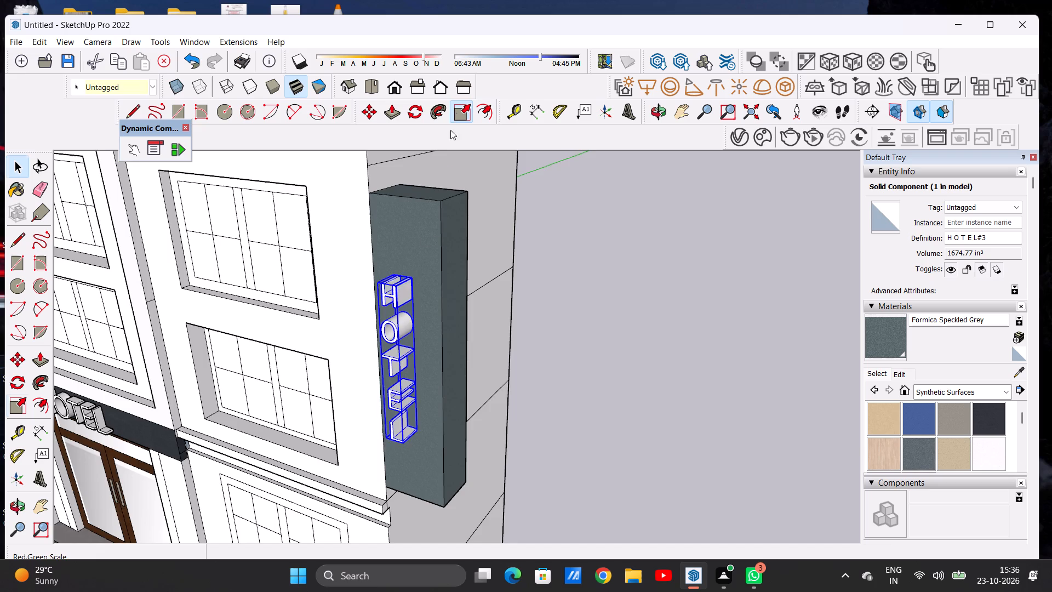
scroll(411, 311, "up", 14)
left_click(349, 210)
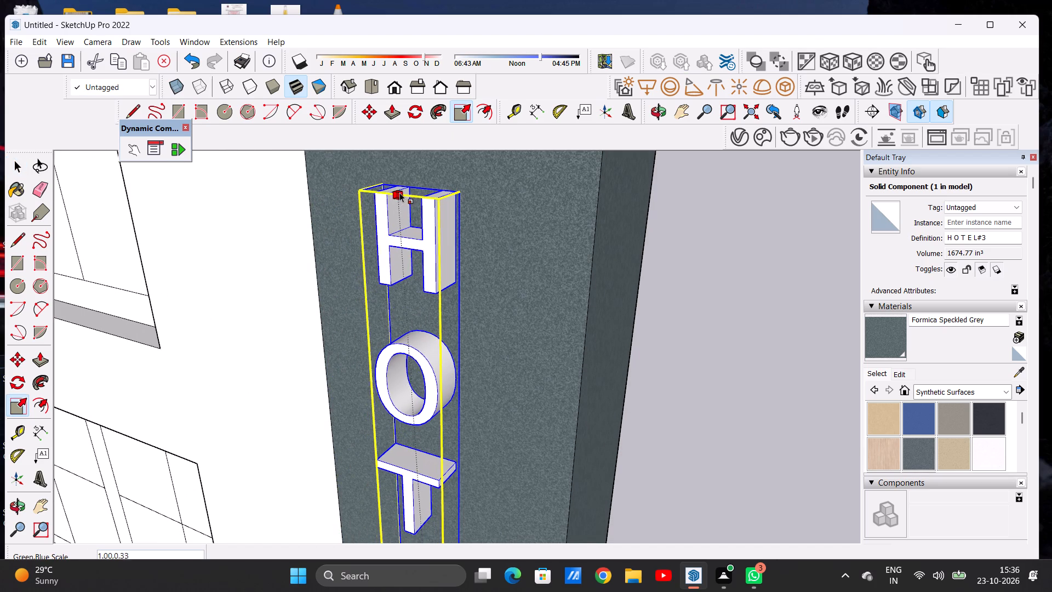
left_click(404, 191)
Scale the stacked HOTEL text's height upward by about 1.35 along the panel.
scroll(361, 213, "down", 6)
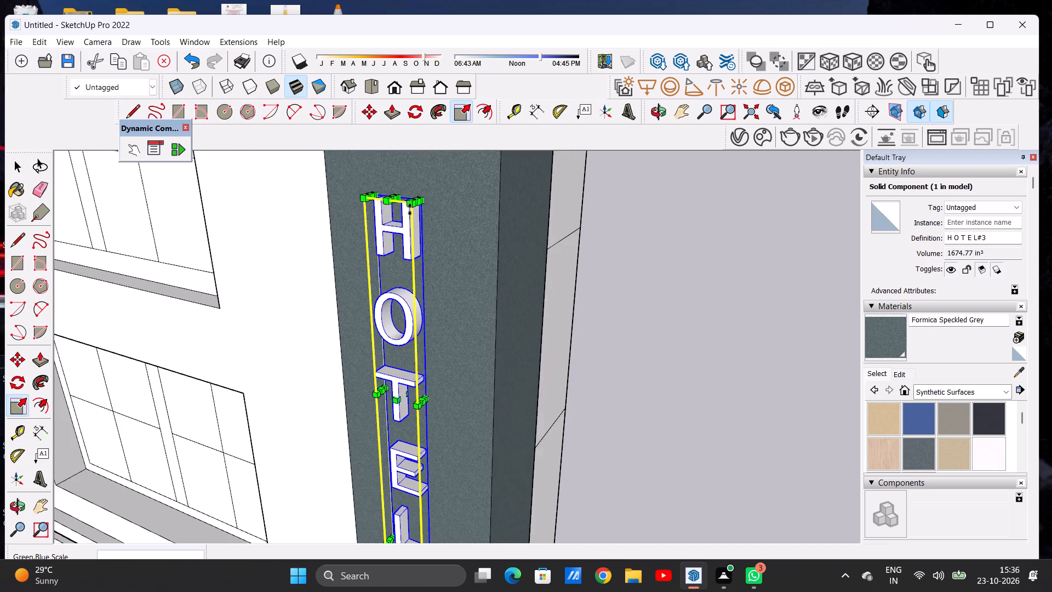
middle_click_drag(410, 209, 410, 258)
scroll(374, 267, "up", 13)
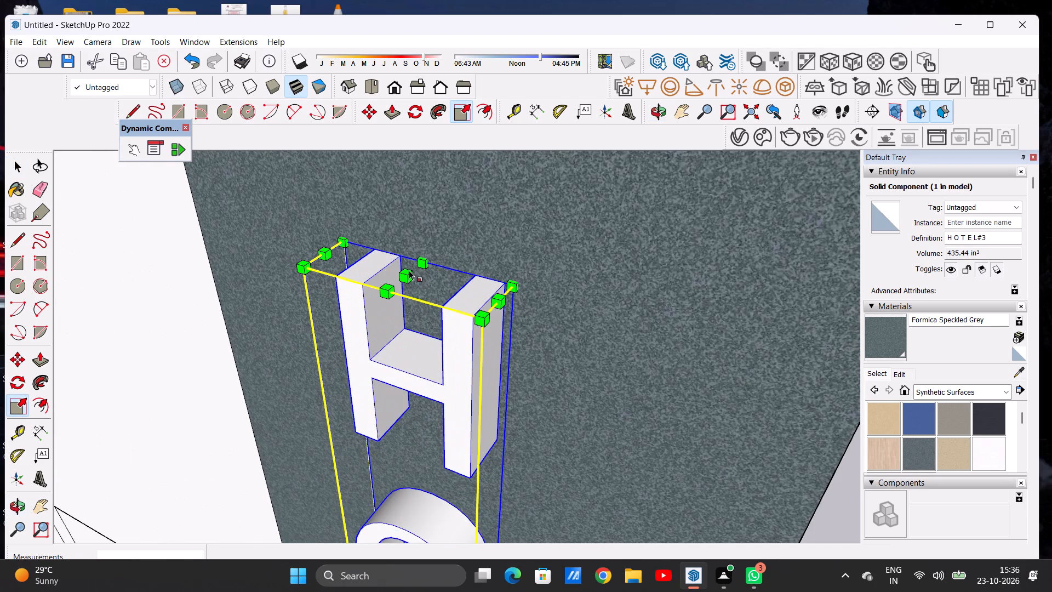
left_click(403, 277)
scroll(415, 239, "down", 13)
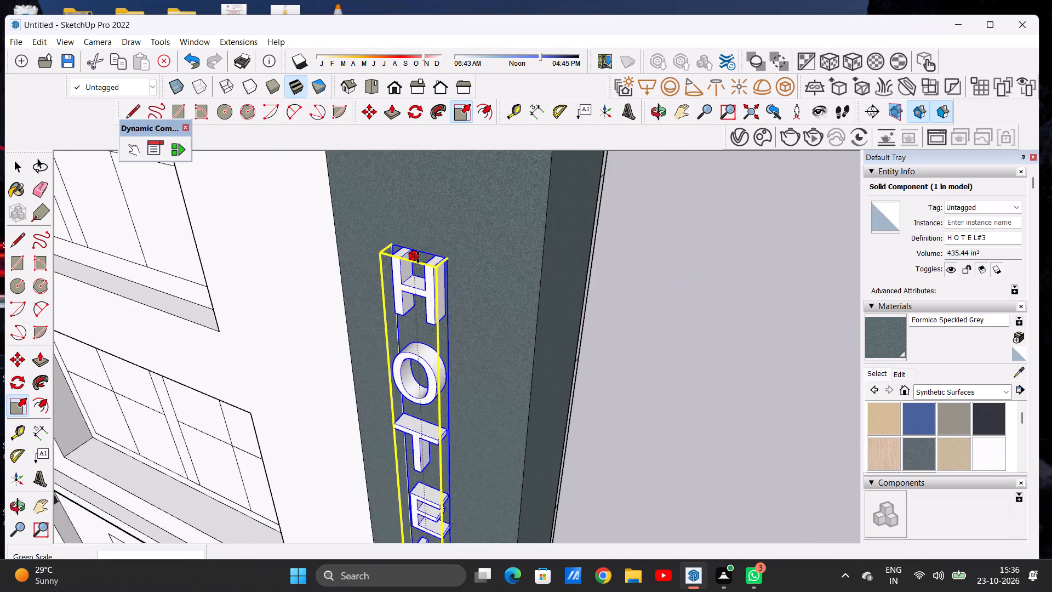
scroll(418, 257, "down", 7)
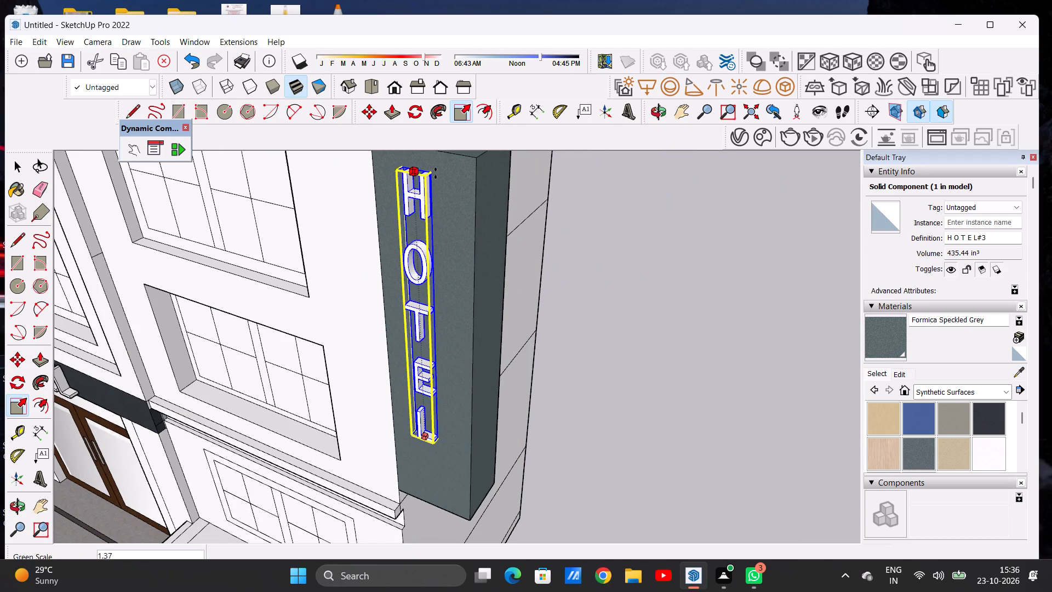
left_click(434, 179)
Scale the stacked HOTEL text's width by 1.70 towards the panel's outer edge and deselect it.
scroll(435, 228, "down", 7)
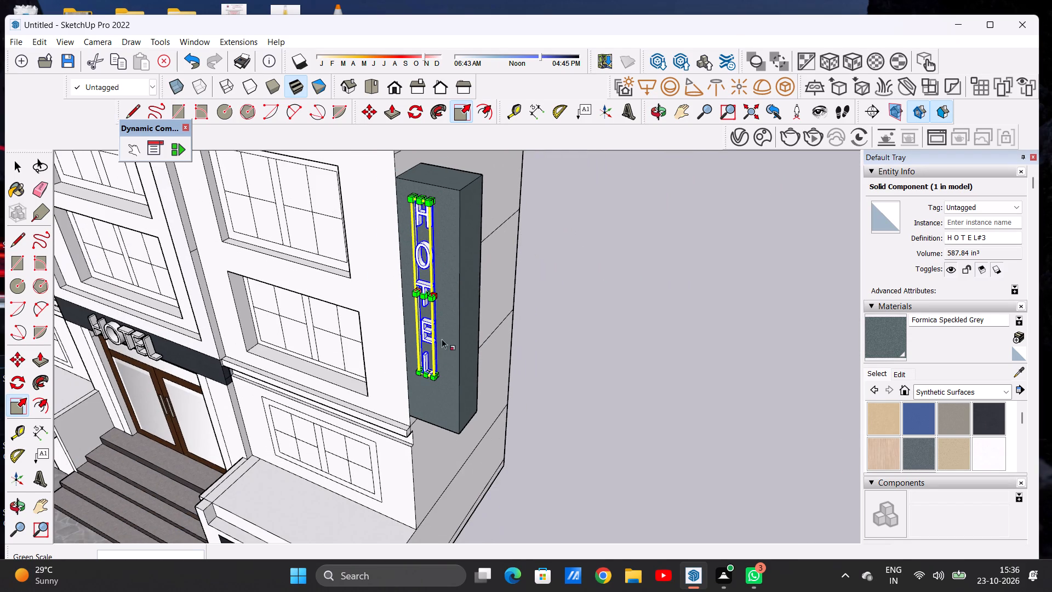
middle_click_drag(450, 329, 477, 282)
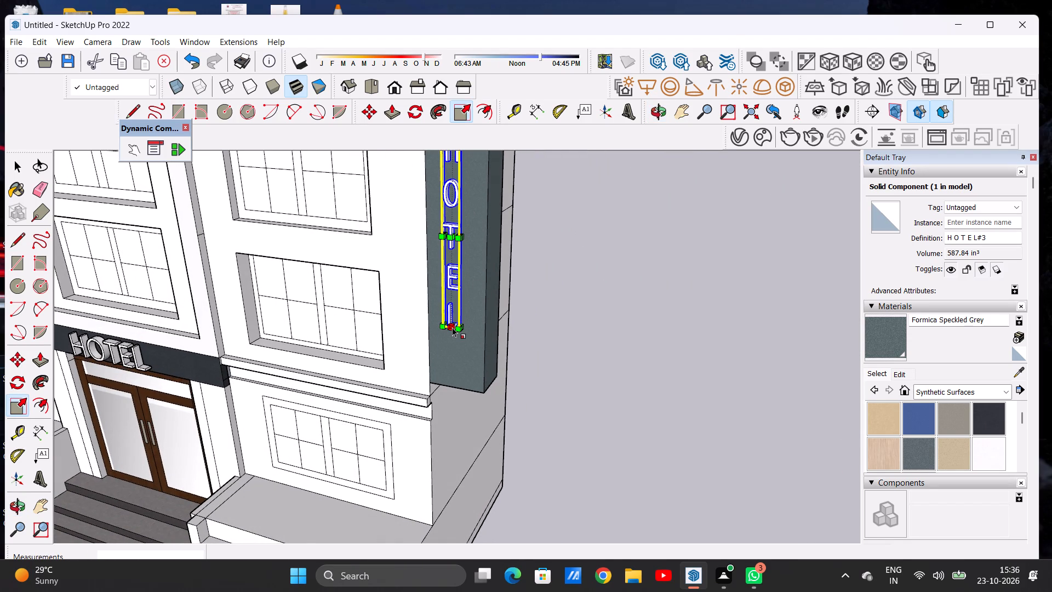
scroll(464, 226, "up", 4)
middle_click_drag(468, 254, 435, 276)
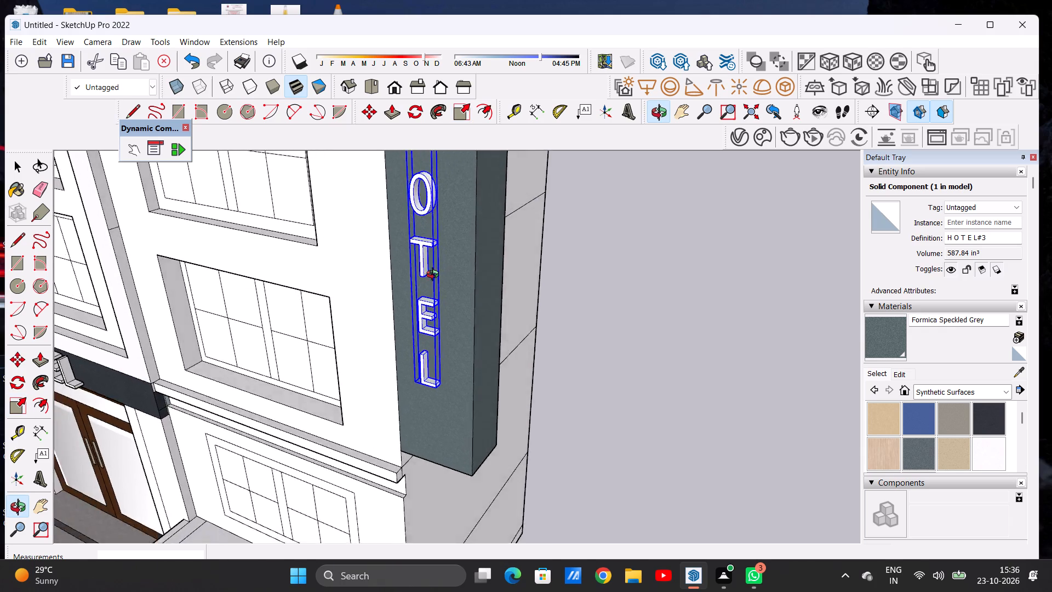
middle_click_drag(435, 276, 399, 284)
scroll(401, 284, "up", 8)
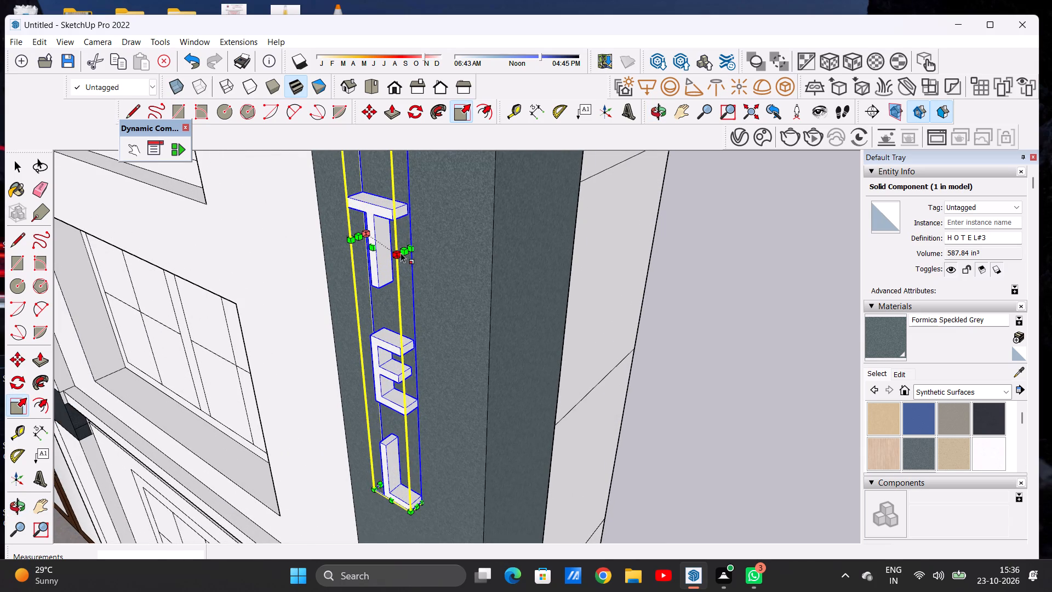
left_click(404, 248)
left_click(439, 254)
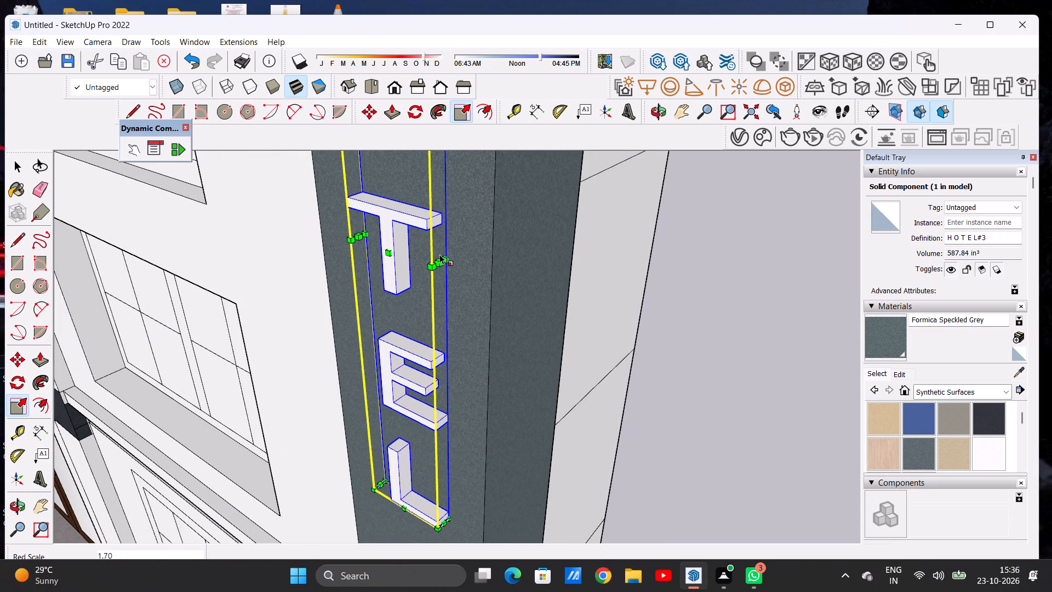
key("space")
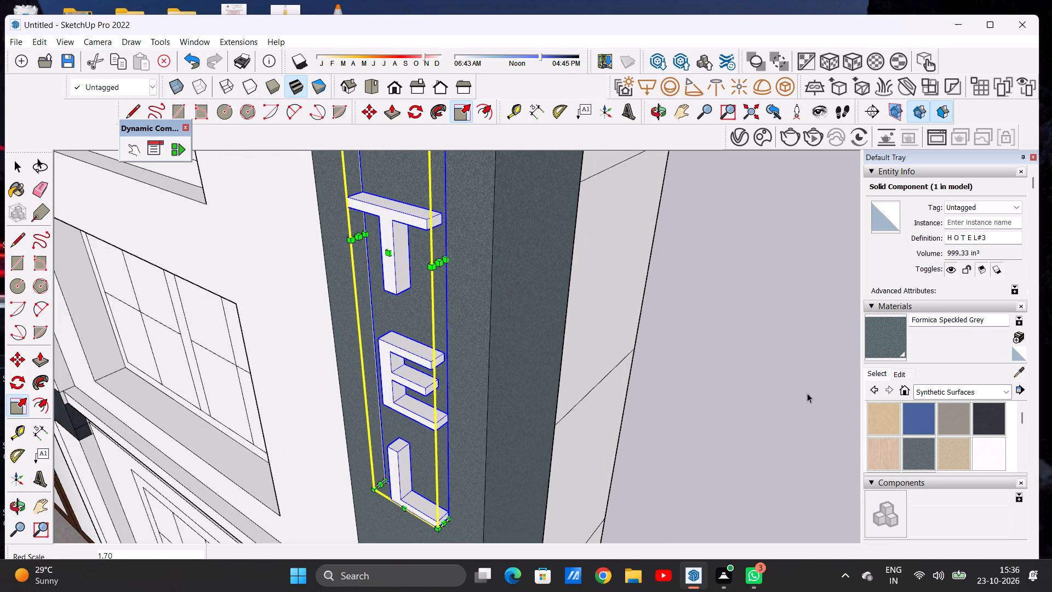
left_click(807, 393)
scroll(426, 384, "down", 17)
middle_click_drag(413, 390, 575, 298)
scroll(418, 354, "down", 12)
scroll(481, 333, "up", 14)
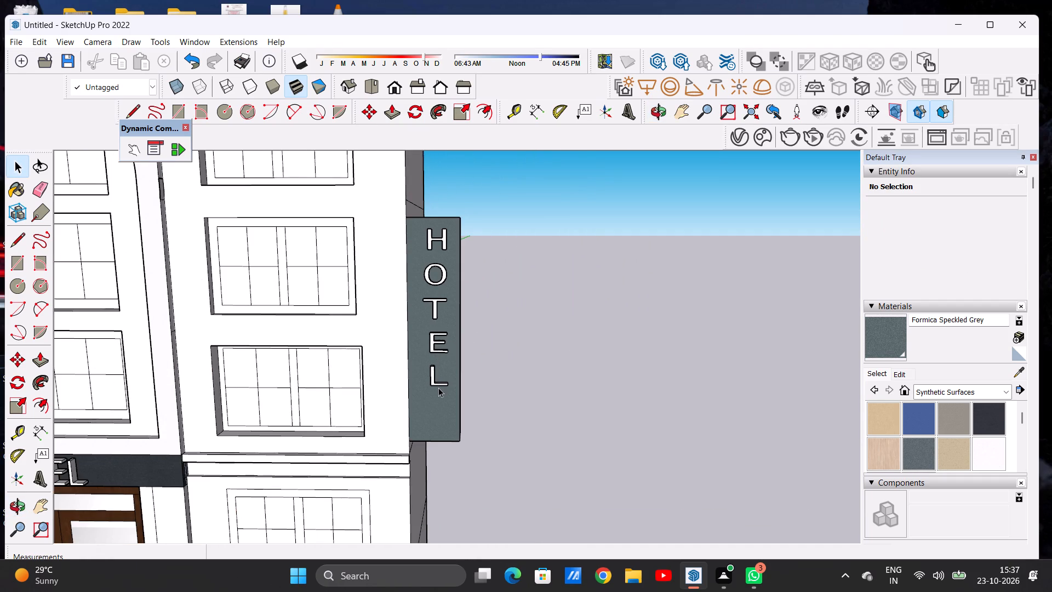
Scale the stacked HOTEL text's height slightly downward along the grey side panel and deselect it.
scroll(442, 388, "up", 5)
left_click(425, 372)
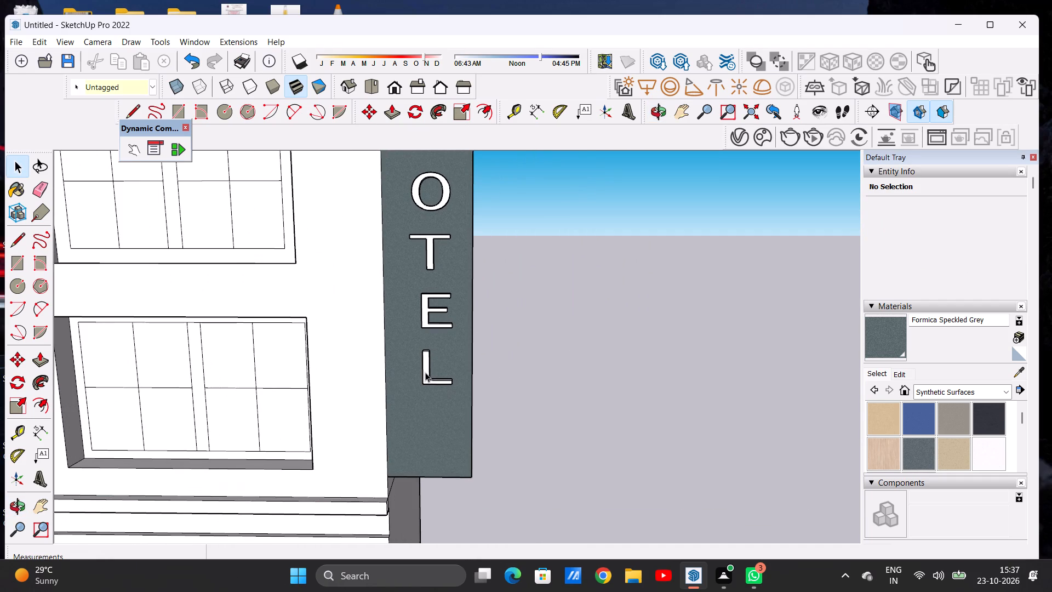
left_click(459, 119)
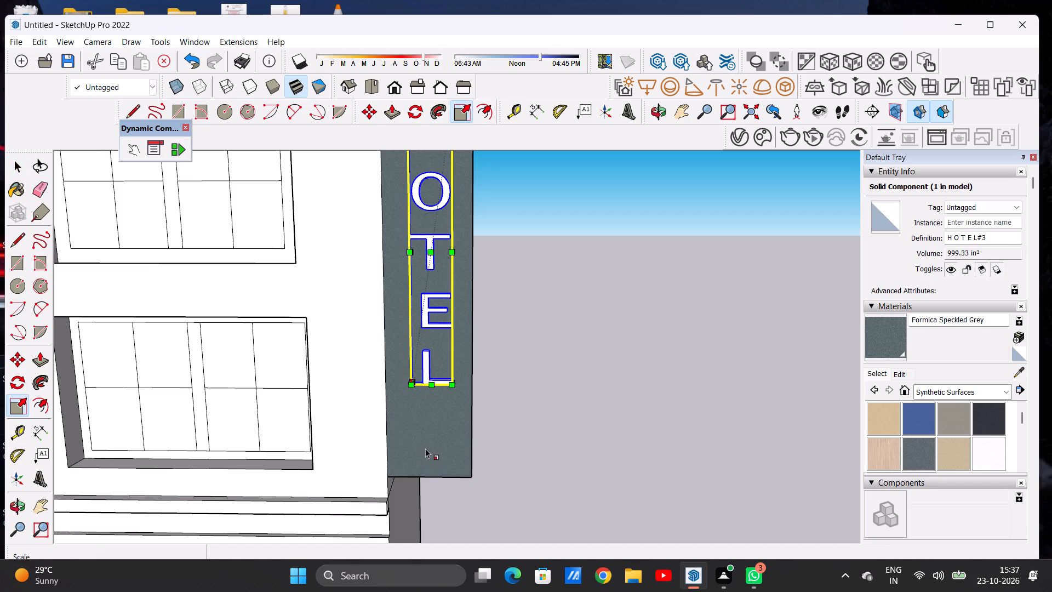
middle_click_drag(423, 435, 413, 284)
scroll(436, 331, "up", 6)
middle_click_drag(427, 359, 414, 338)
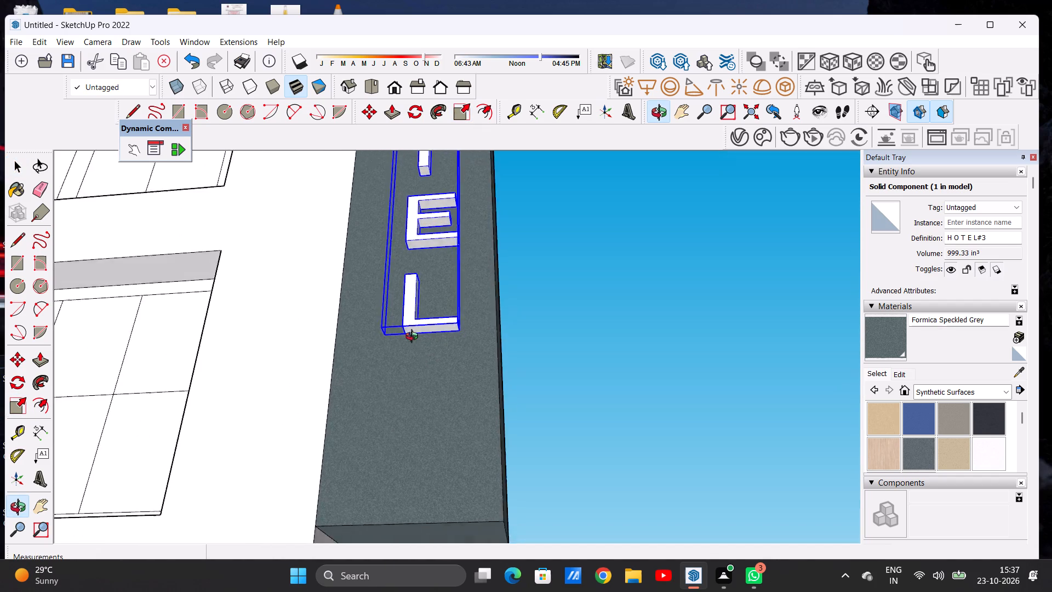
middle_click_drag(414, 338, 322, 324)
middle_click(322, 324)
scroll(425, 332, "up", 13)
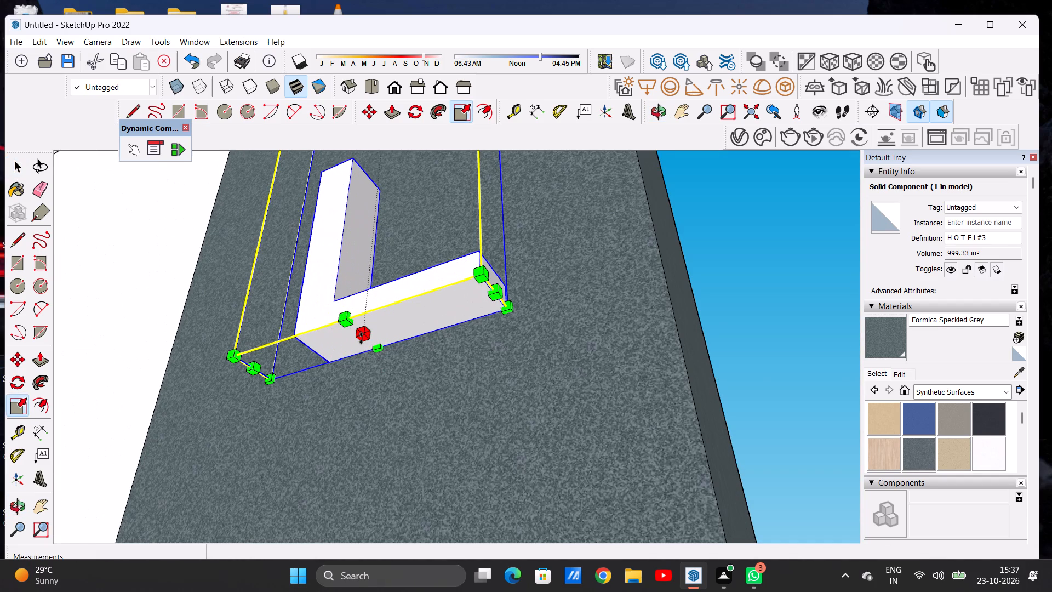
left_click(361, 338)
scroll(363, 405, "down", 11)
scroll(375, 388, "up", 1)
scroll(375, 388, "down", 2)
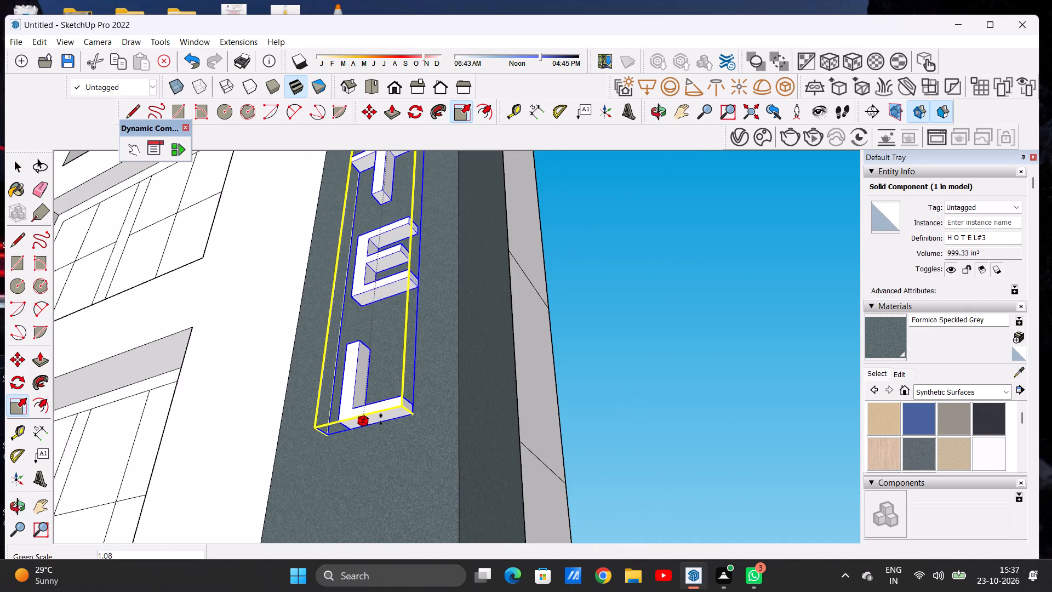
left_click(371, 457)
key("space")
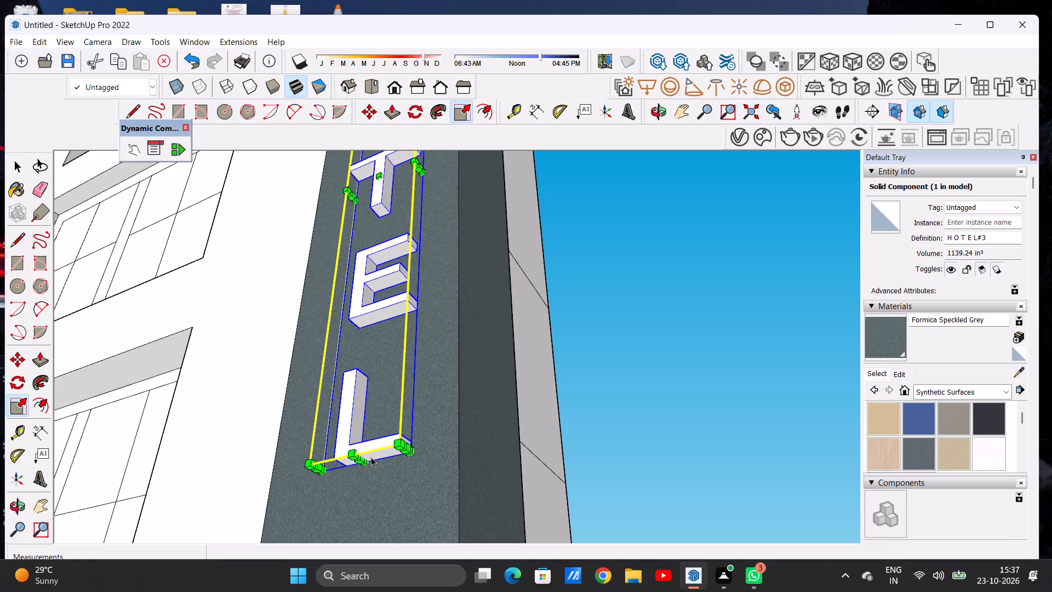
left_click(731, 361)
Examine the proportions of the side-panel HOTEL lettering and the entrance sign against the whole front elevation.
scroll(350, 340, "down", 12)
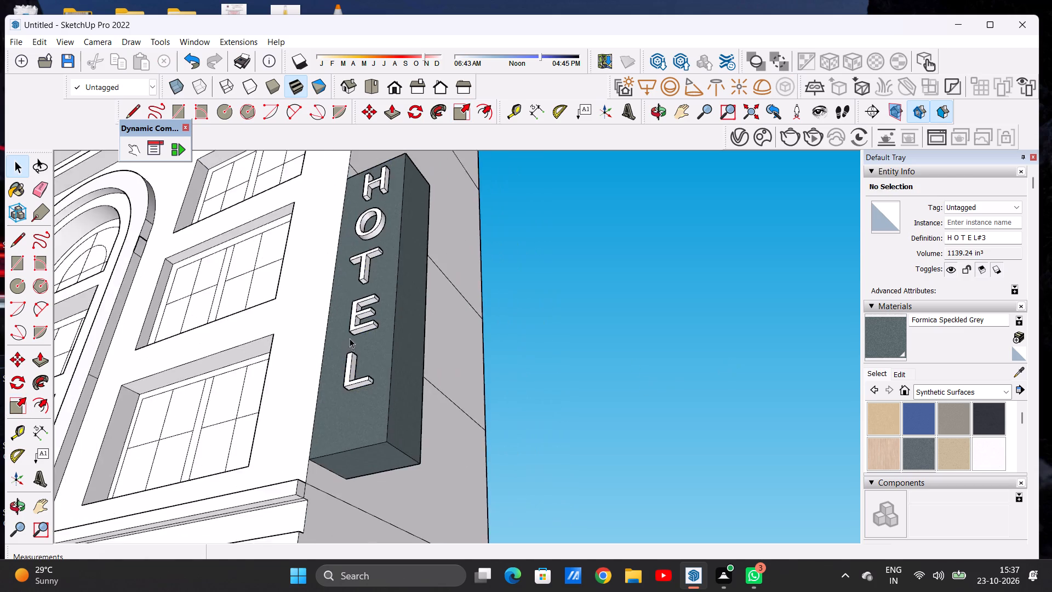
scroll(350, 338, "down", 5)
middle_click_drag(239, 344, 378, 462)
scroll(422, 387, "down", 7)
scroll(449, 363, "up", 7)
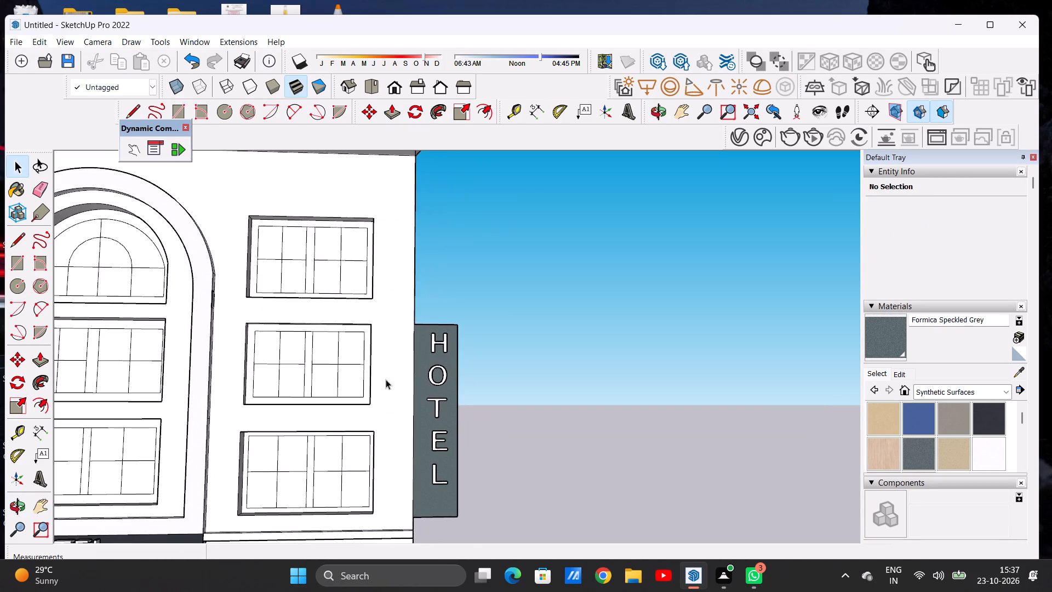
scroll(386, 380, "down", 9)
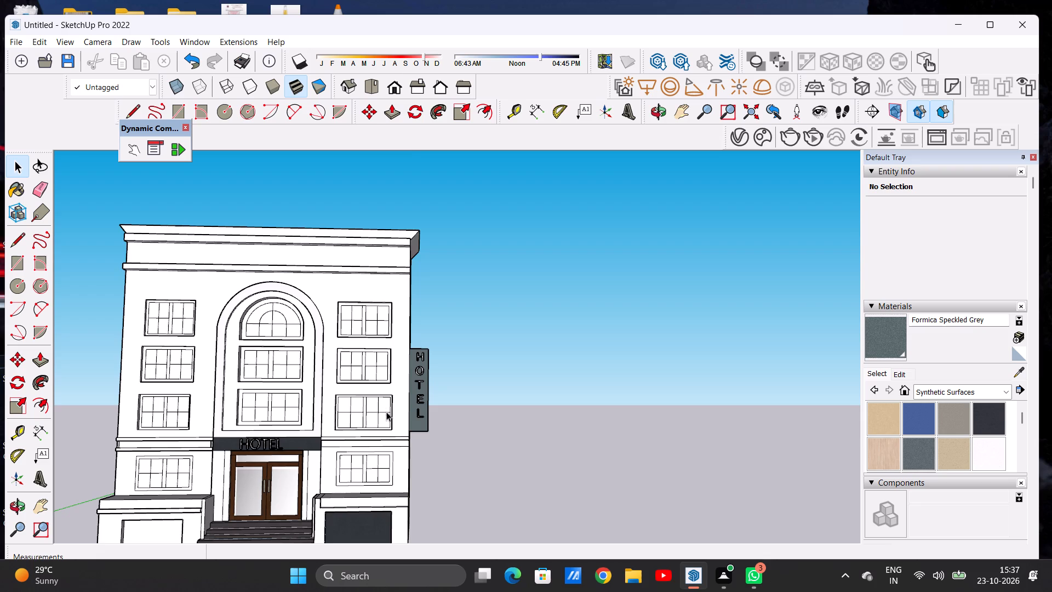
scroll(399, 411, "down", 9)
scroll(347, 444, "up", 2)
scroll(349, 441, "down", 1)
scroll(349, 440, "up", 1)
scroll(350, 440, "down", 1)
scroll(356, 413, "up", 10)
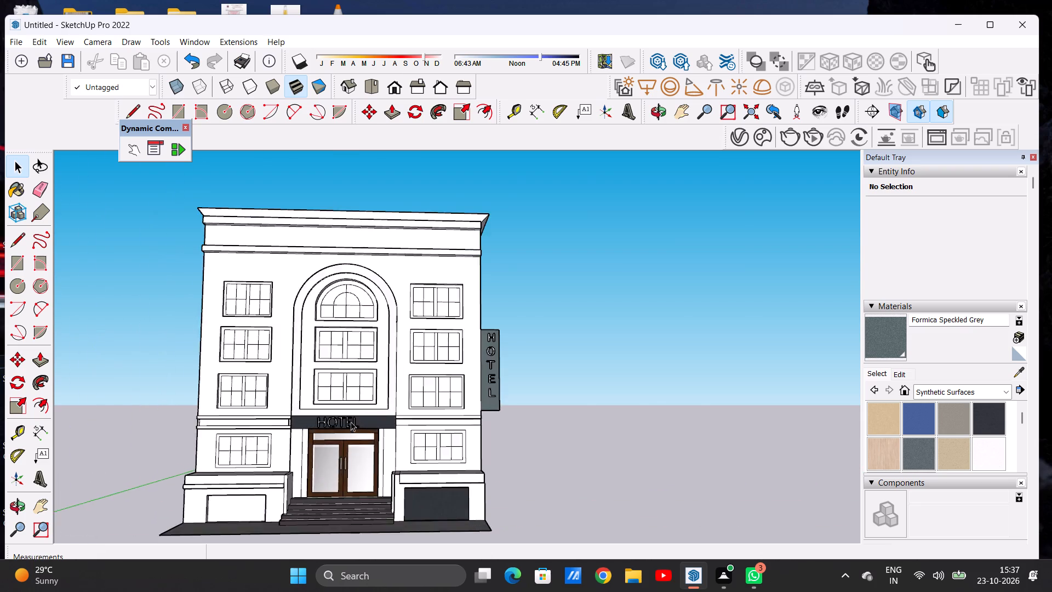
scroll(351, 422, "up", 7)
middle_click_drag(395, 436, 513, 423)
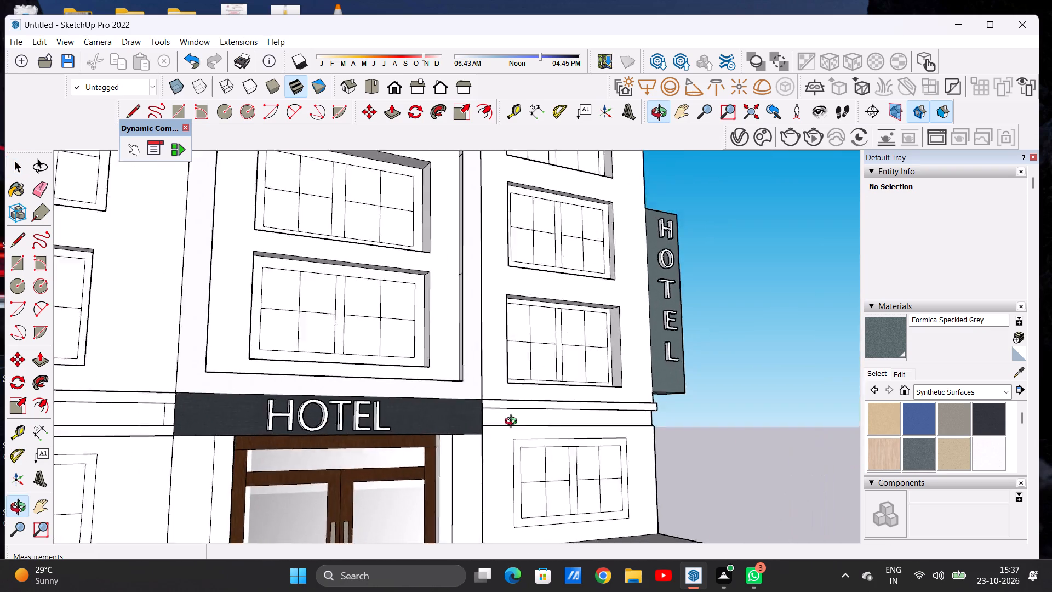
middle_click_drag(513, 423, 393, 497)
scroll(445, 397, "down", 2)
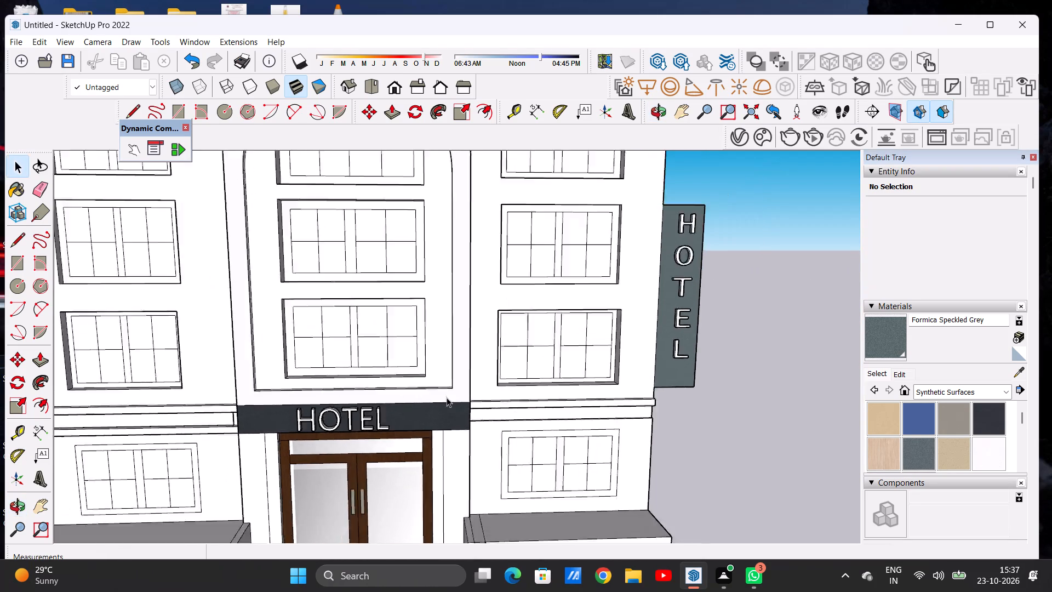
scroll(447, 397, "down", 11)
scroll(440, 344, "up", 6)
middle_click_drag(452, 358, 310, 378)
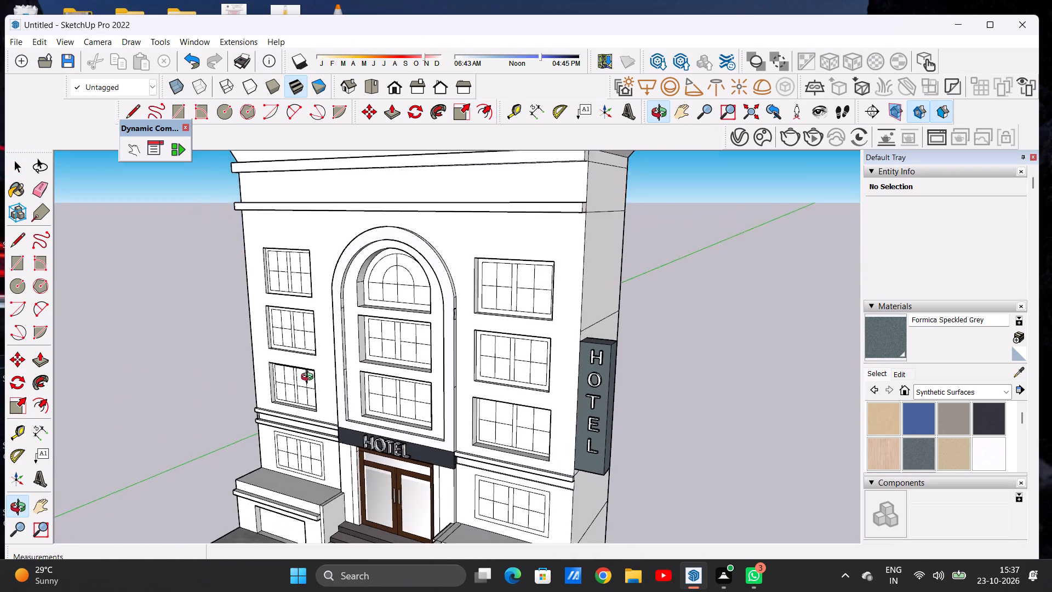
middle_click_drag(310, 378, 456, 371)
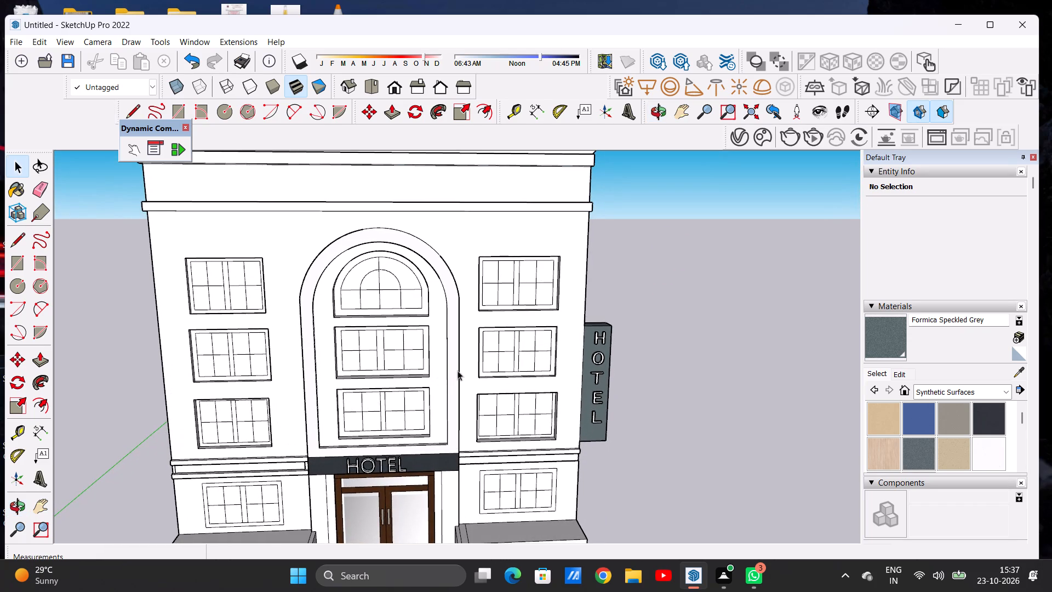
scroll(419, 352, "down", 2)
scroll(565, 362, "up", 5)
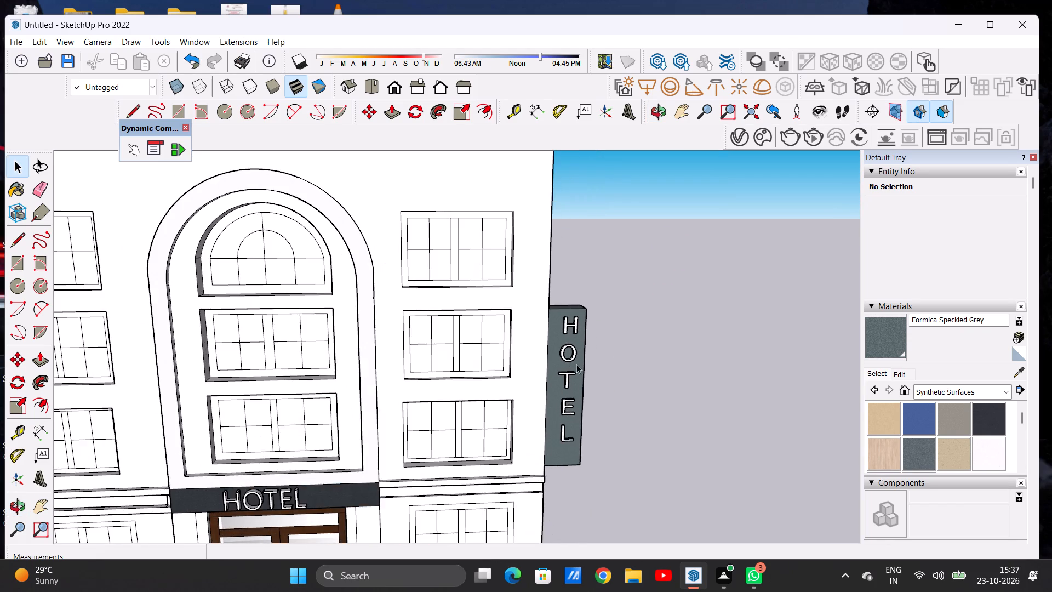
Compare the letter depth of the side-panel HOTEL text and the entrance HOTEL sign up close.
middle_click_drag(582, 362, 346, 400)
scroll(546, 365, "up", 2)
scroll(546, 365, "down", 1)
scroll(547, 364, "up", 3)
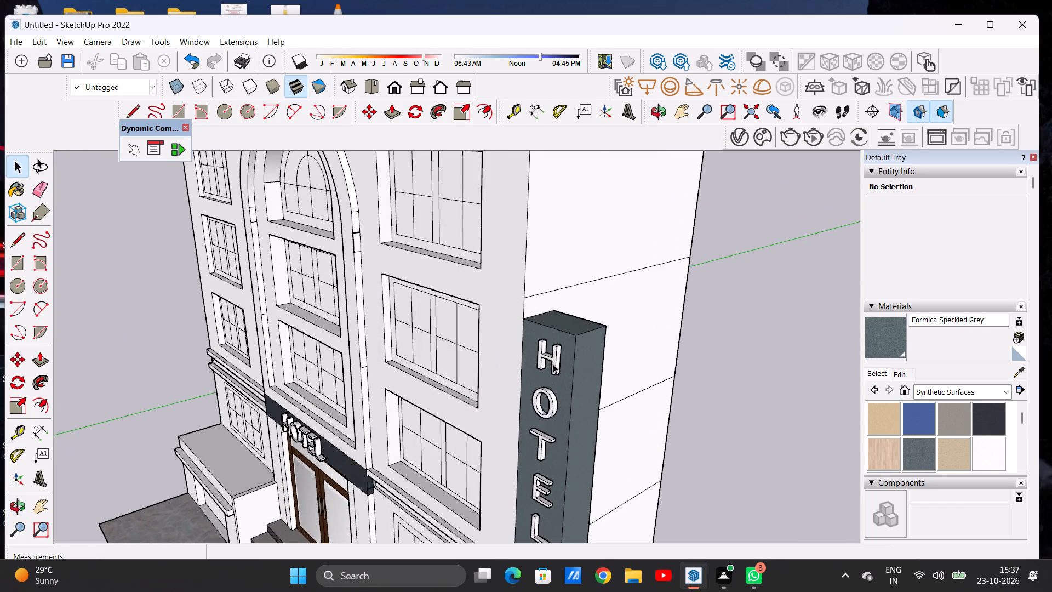
scroll(554, 364, "up", 13)
middle_click_drag(557, 363, 484, 358)
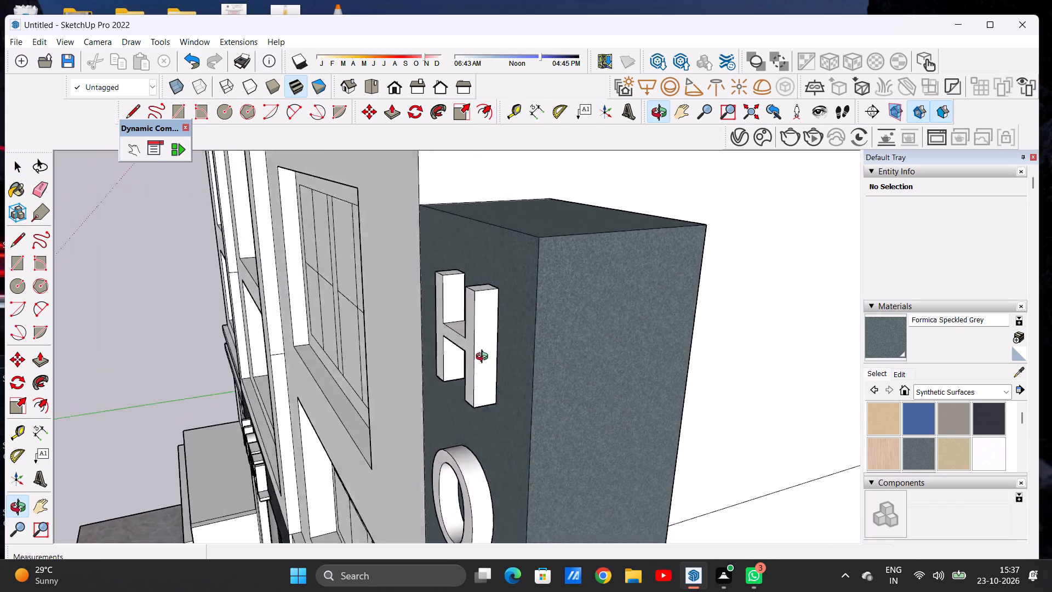
middle_click_drag(484, 358, 526, 346)
scroll(526, 346, "up", 1)
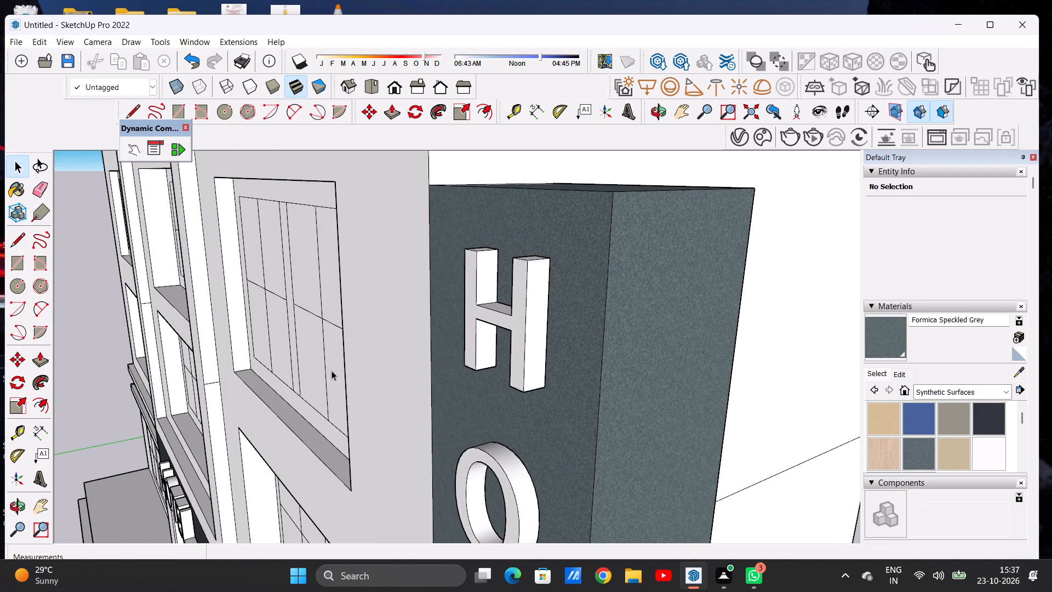
scroll(296, 380, "down", 8)
scroll(235, 479, "up", 14)
scroll(216, 457, "down", 1)
scroll(216, 457, "up", 2)
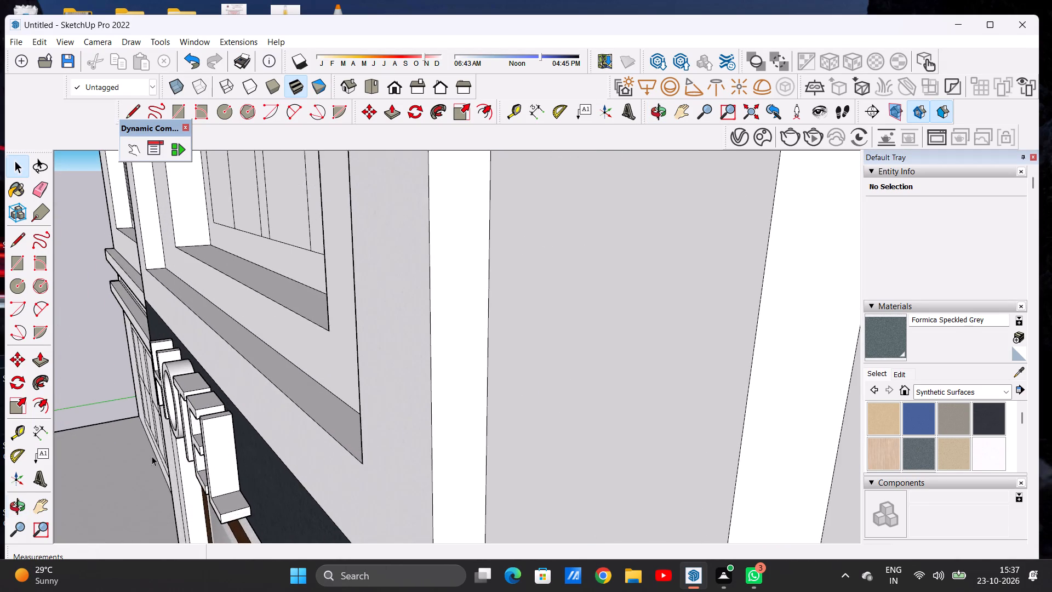
middle_click_drag(152, 454, 314, 433)
scroll(232, 439, "down", 7)
middle_click_drag(330, 435, 353, 435)
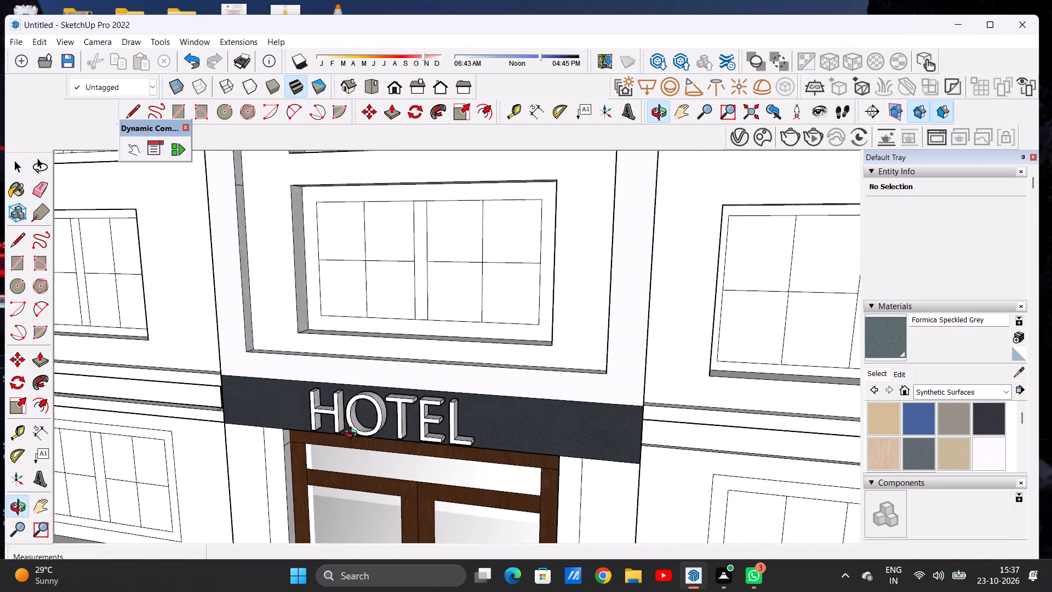
middle_click_drag(353, 435, 421, 407)
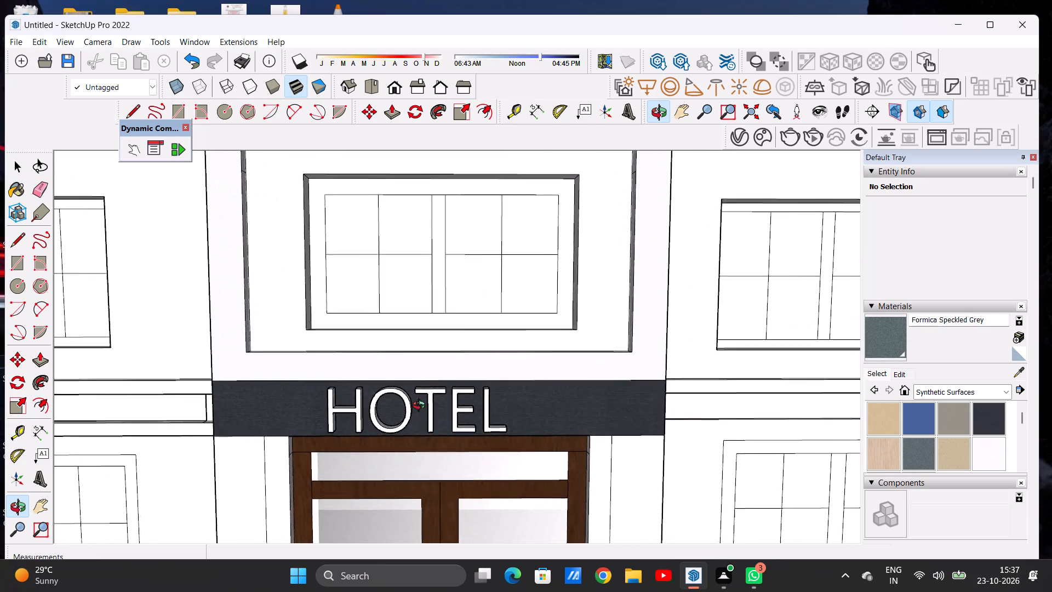
middle_click_drag(421, 407, 445, 403)
scroll(362, 406, "down", 12)
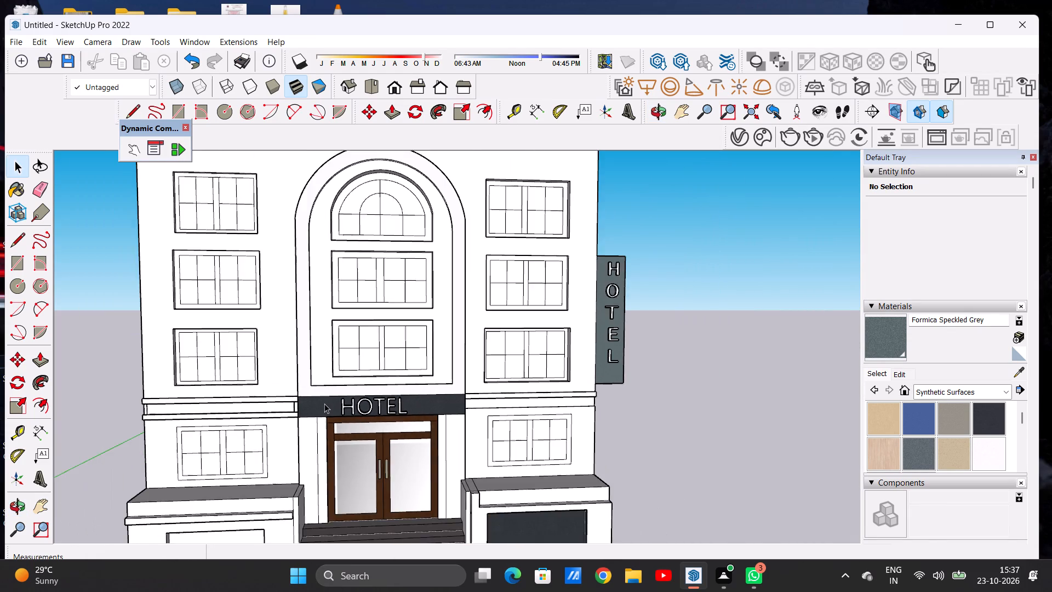
scroll(327, 403, "down", 8)
scroll(388, 413, "up", 6)
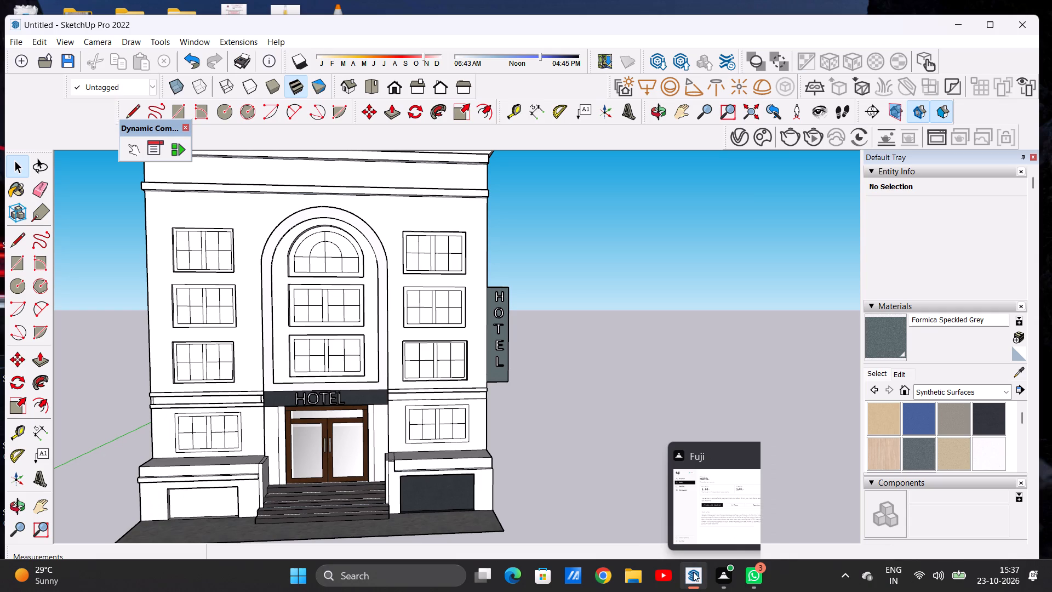
Examine the hotel's front and side, then the entrance doors and steps, for parts still needing materials.
left_click(701, 526)
scroll(322, 431, "down", 4)
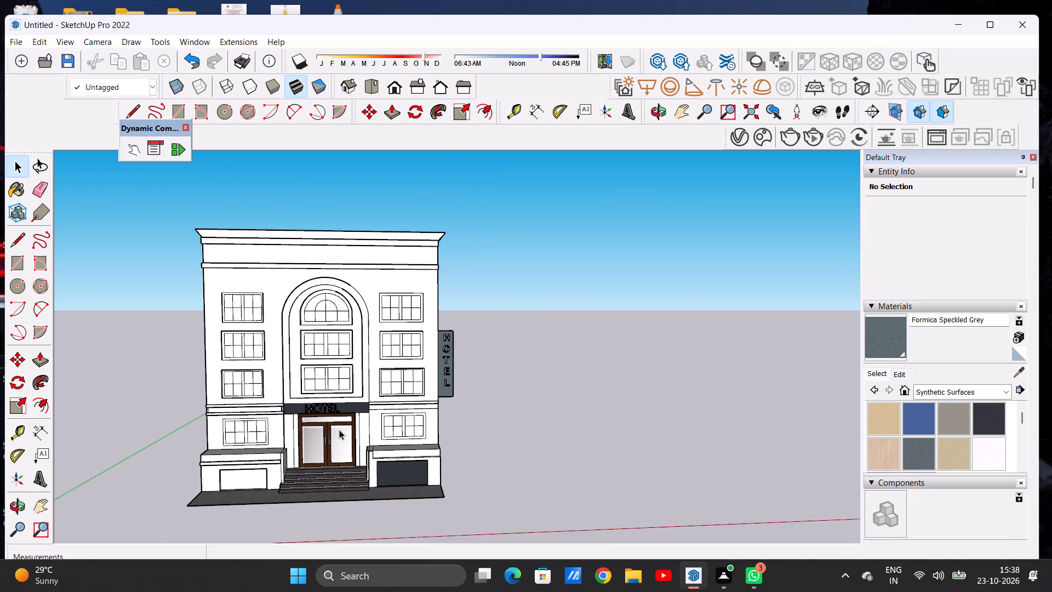
scroll(339, 430, "down", 1)
scroll(400, 278, "up", 3)
middle_click_drag(481, 306, 84, 308)
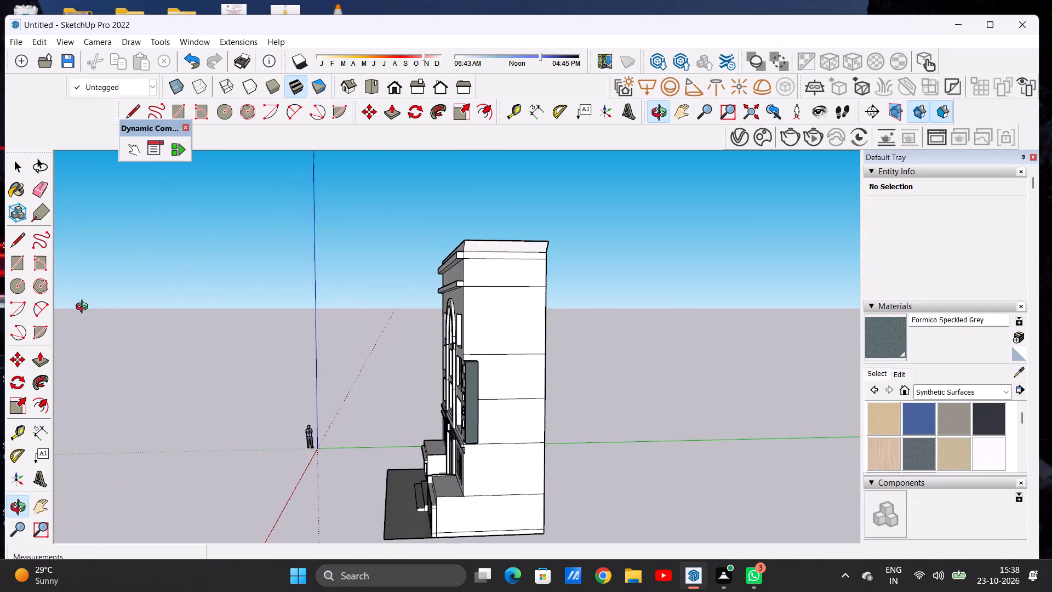
middle_click_drag(84, 308, 408, 328)
middle_click_drag(176, 335, 178, 335)
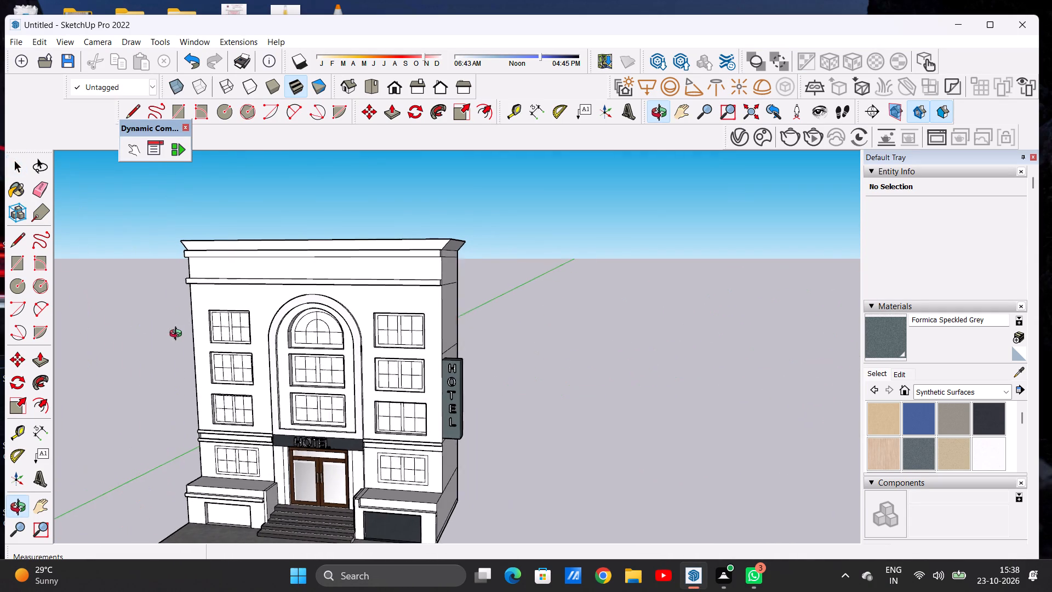
middle_click_drag(178, 335, 237, 314)
scroll(376, 310, "down", 2)
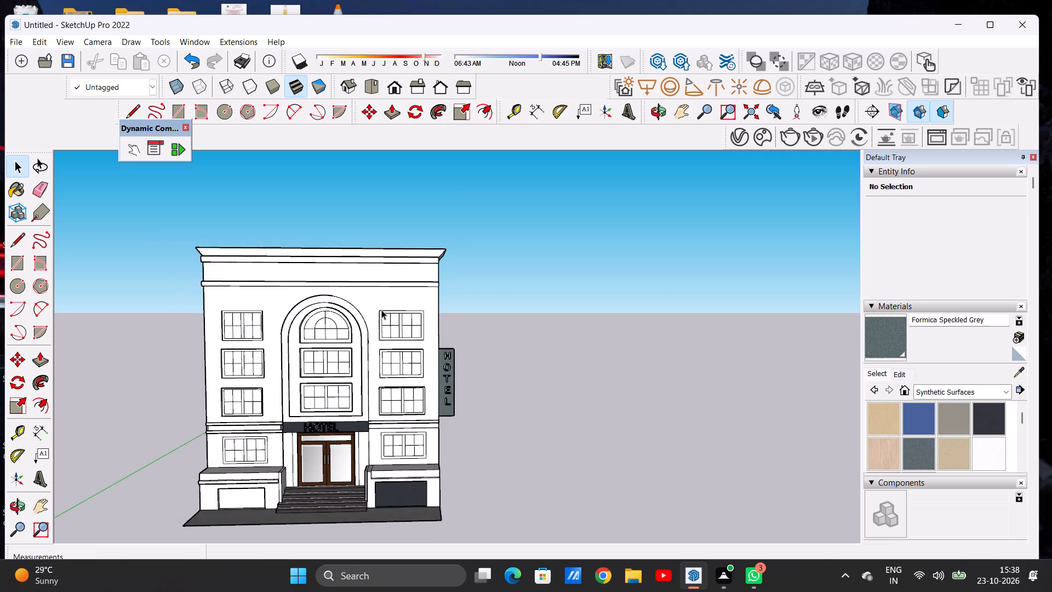
scroll(381, 310, "down", 2)
scroll(341, 448, "up", 16)
scroll(337, 419, "up", 7)
scroll(337, 419, "down", 1)
scroll(337, 419, "up", 17)
scroll(334, 423, "down", 15)
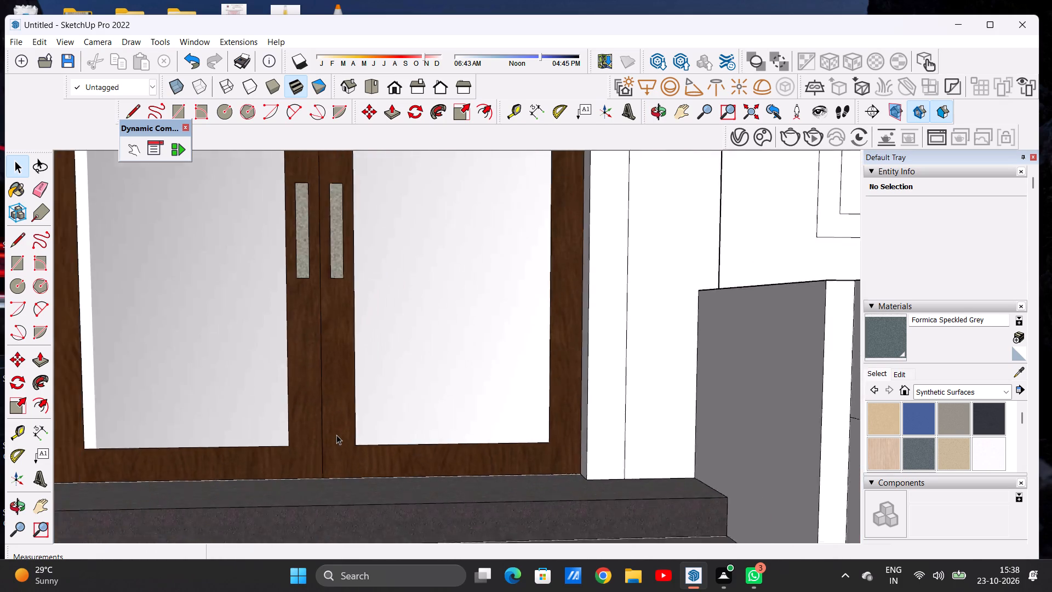
scroll(336, 435, "up", 1)
scroll(336, 435, "down", 20)
scroll(336, 435, "down", 4)
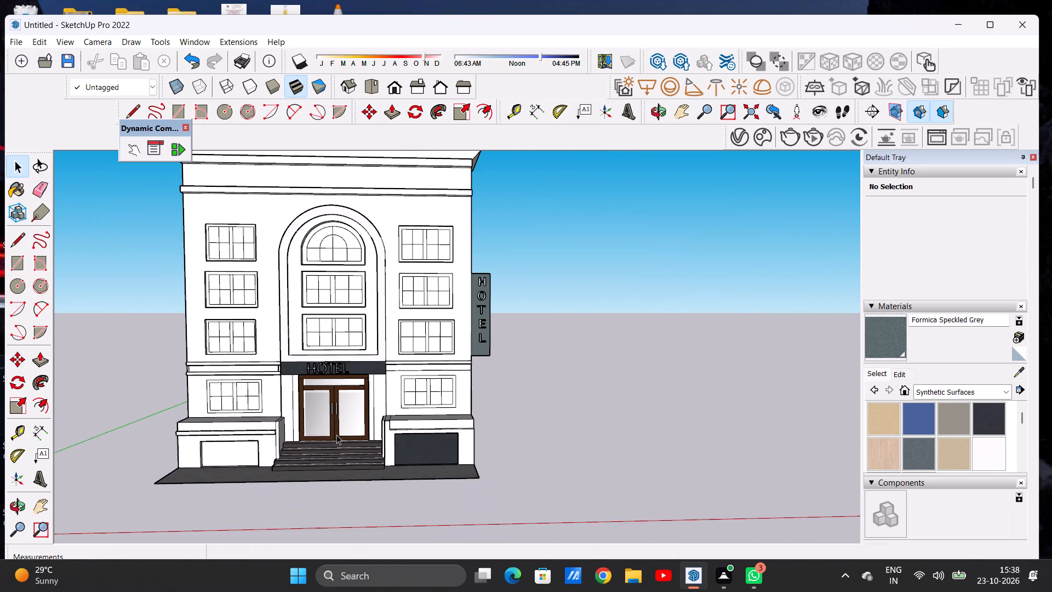
scroll(336, 435, "down", 2)
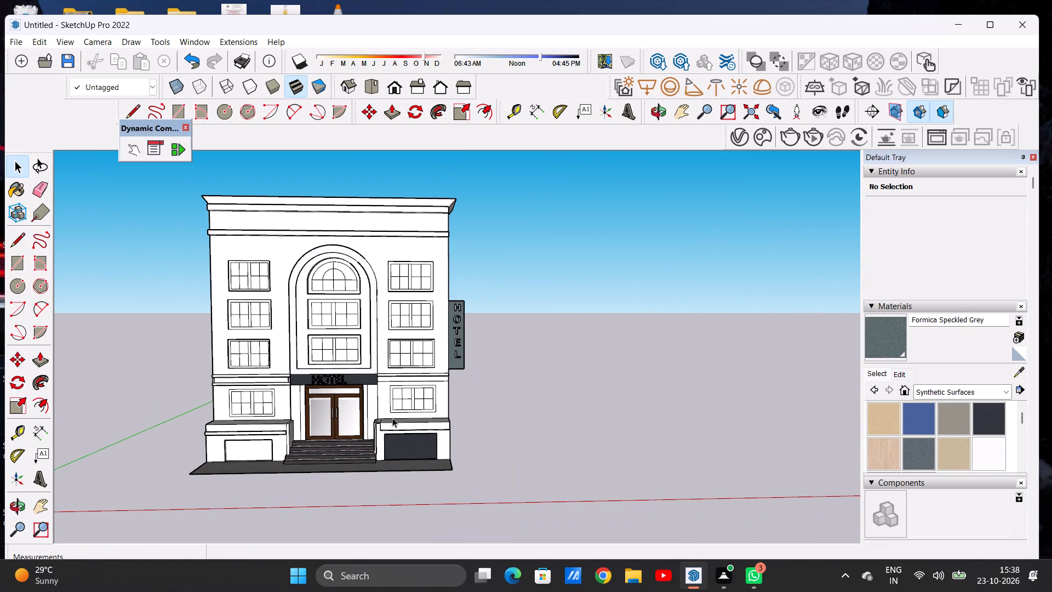
Open the list of material collections to choose a finish for the ground-floor window beside the entrance.
scroll(443, 413, "up", 9)
scroll(375, 421, "up", 1)
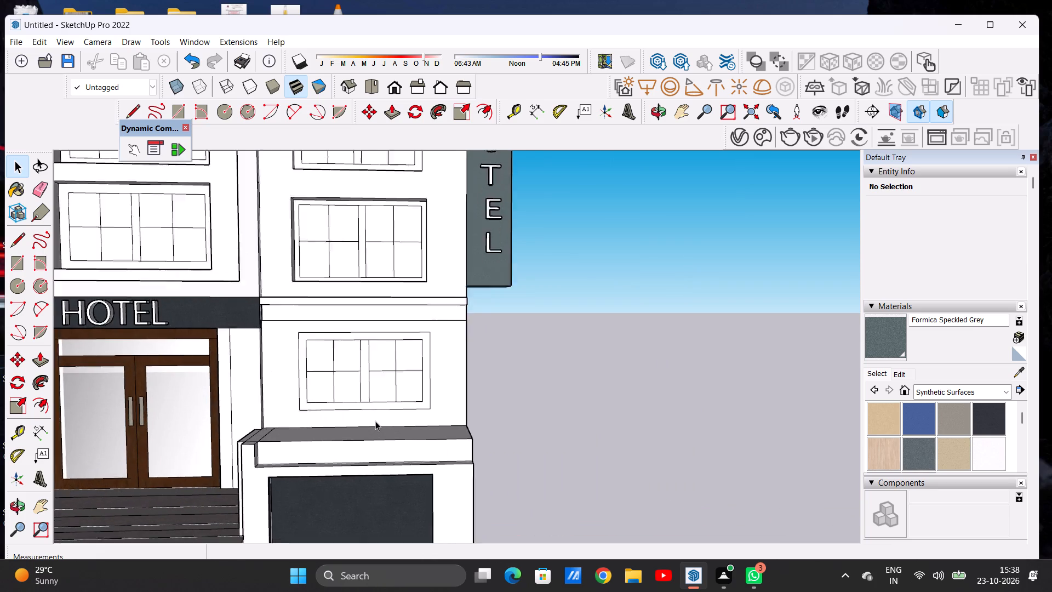
scroll(375, 421, "up", 3)
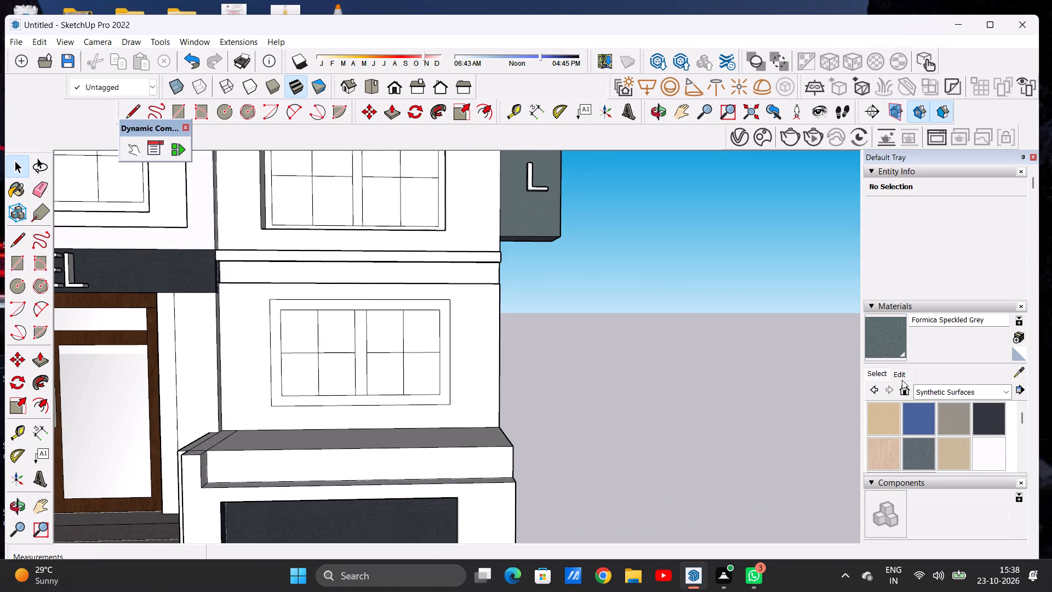
left_click(875, 372)
left_click(942, 391)
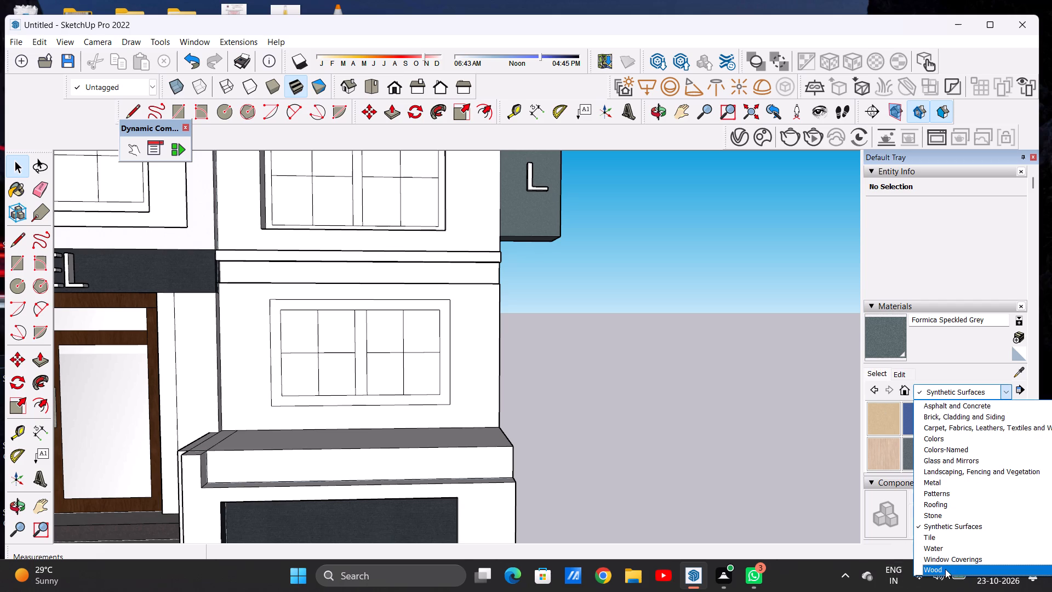
Paint the frame of the ground-floor window to the right of the hotel entrance with Wood Cherry Original from the Wood materials.
left_click(930, 568)
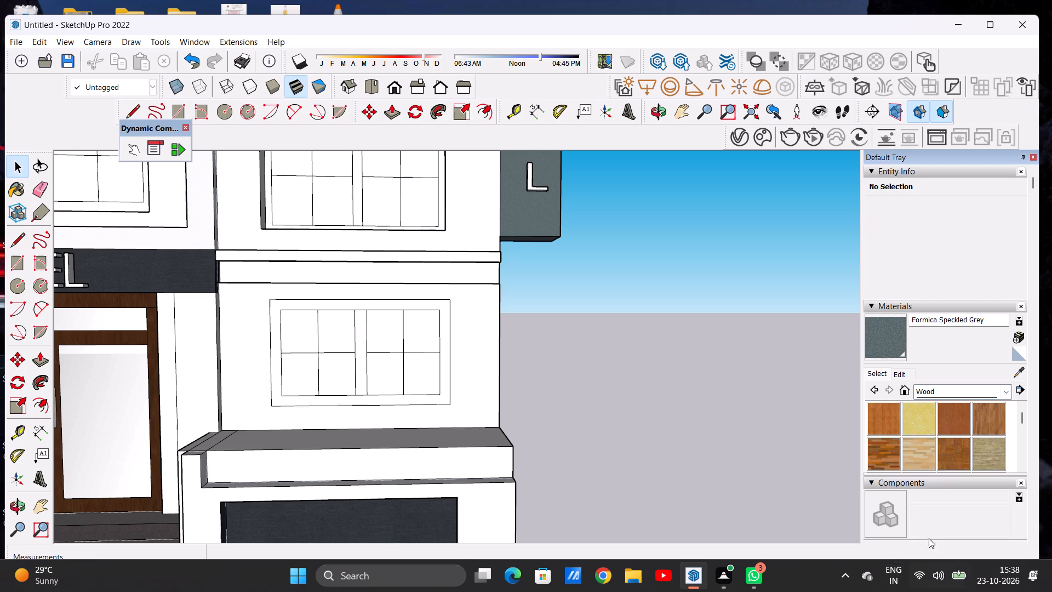
left_click(959, 424)
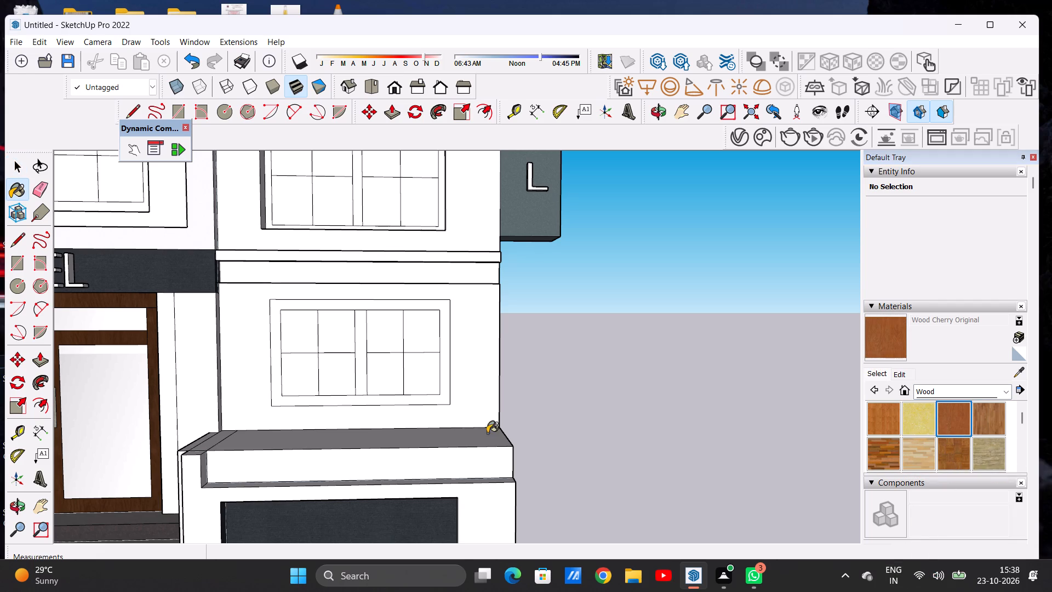
scroll(256, 354, "up", 8)
scroll(256, 354, "down", 1)
left_click(292, 339)
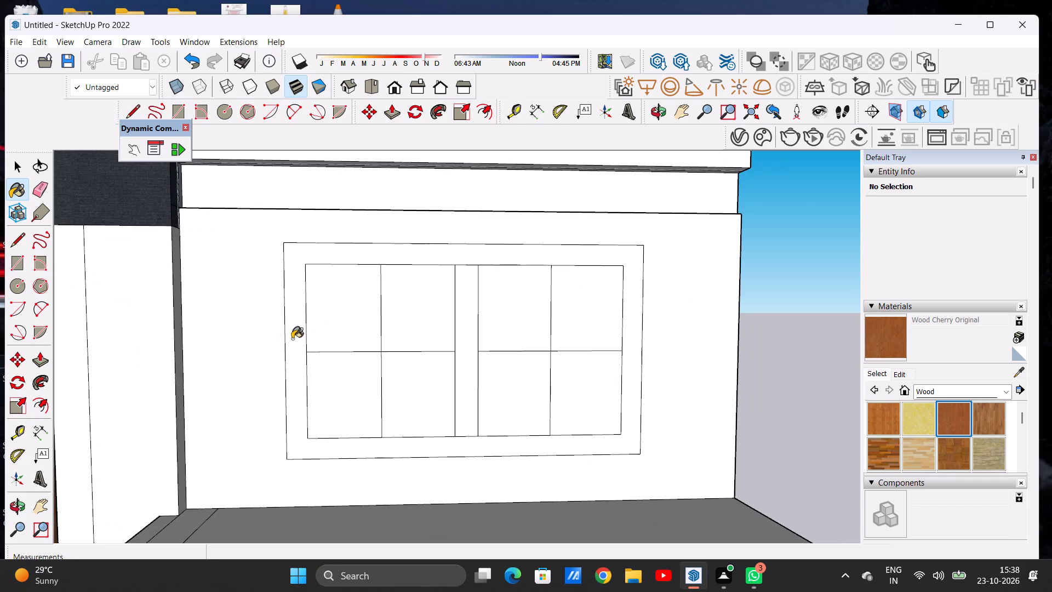
scroll(304, 354, "down", 7)
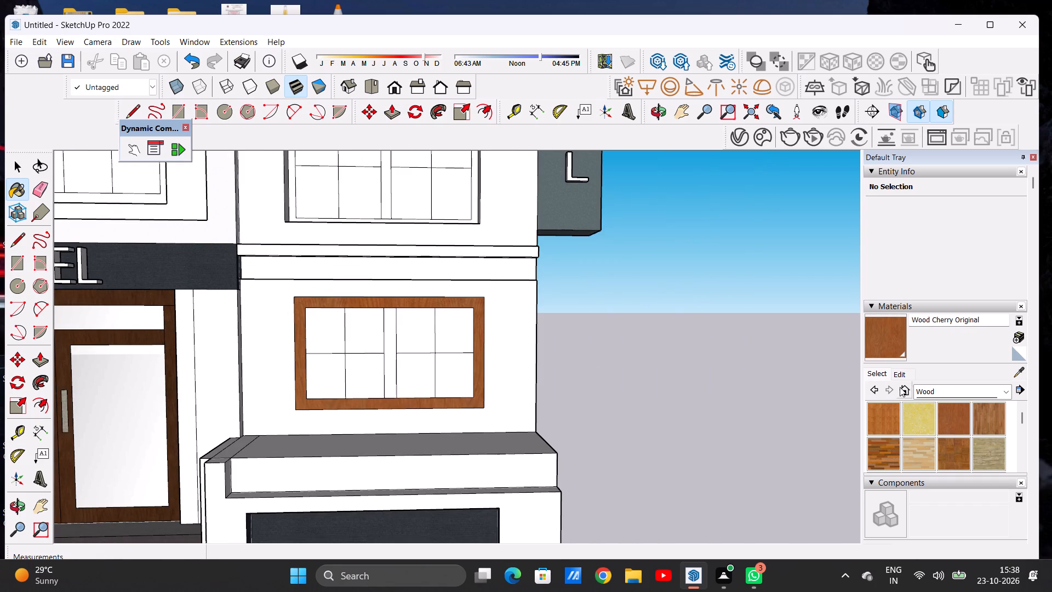
Darken the Wood Cherry Original material to a deep brown matching the entrance door frame.
left_click(904, 371)
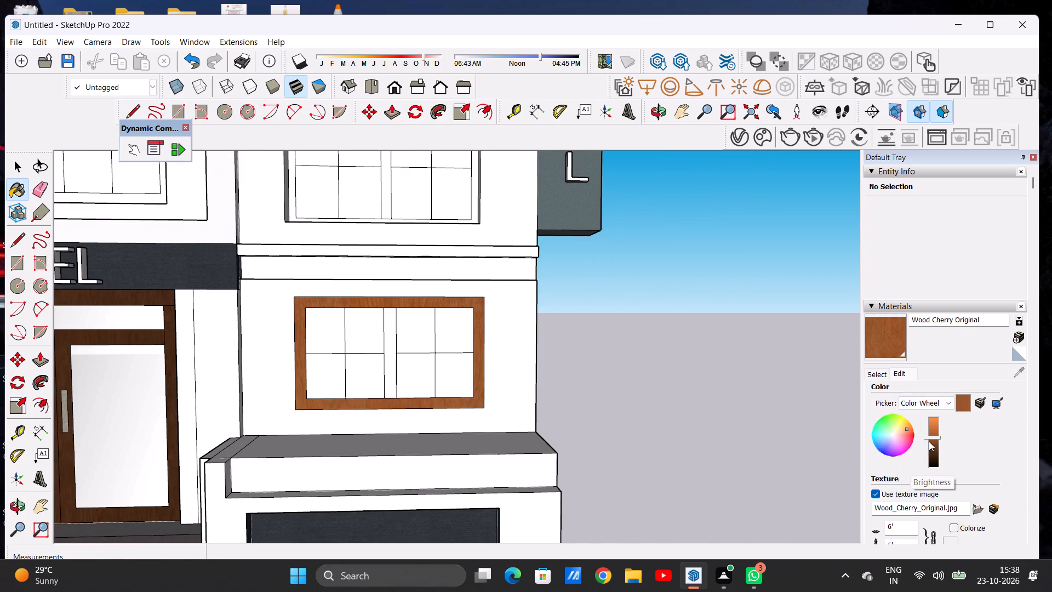
left_click(933, 442)
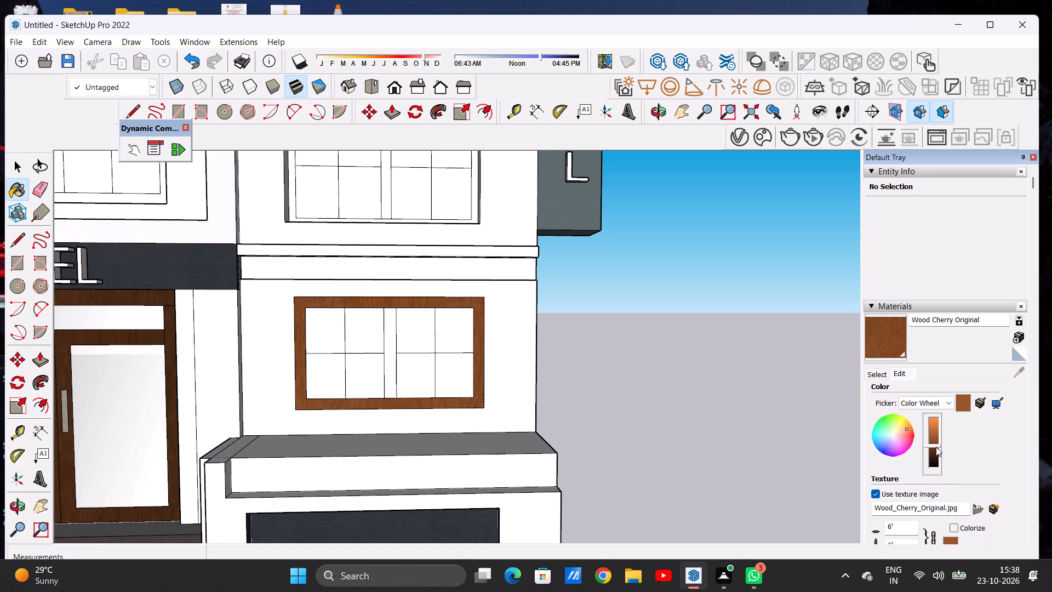
left_click(935, 448)
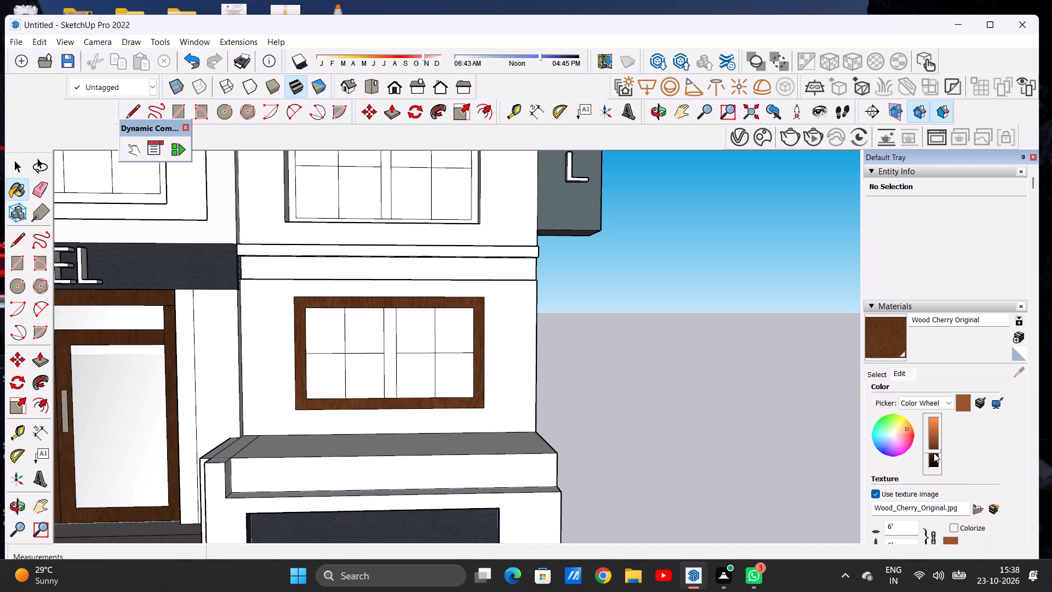
left_click(934, 453)
Paint the central mullion of the ground-floor window right of the entrance with the darkened Wood Cherry Original.
scroll(262, 367, "down", 6)
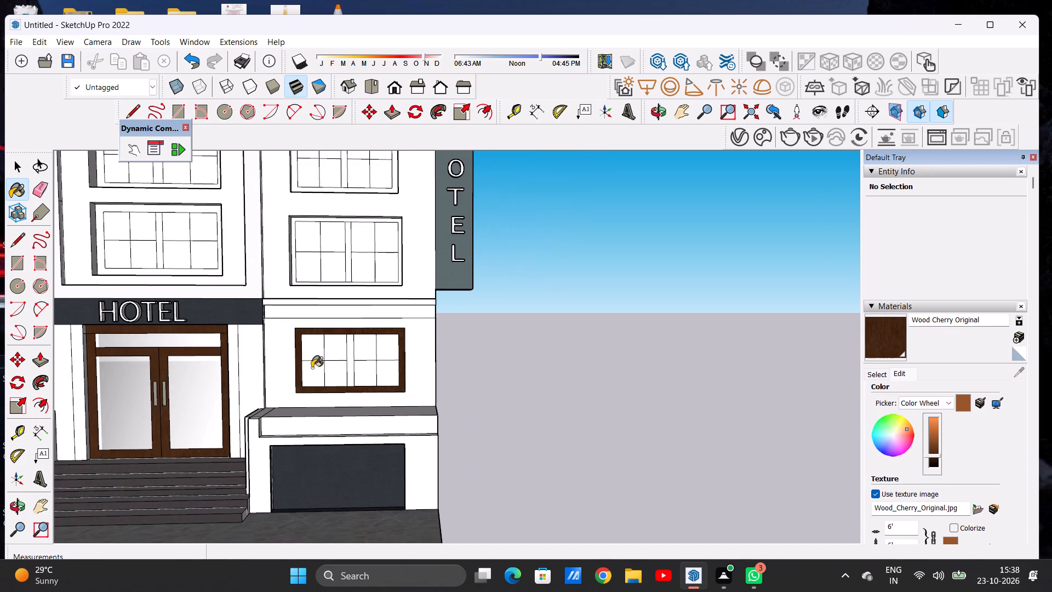
scroll(311, 368, "down", 3)
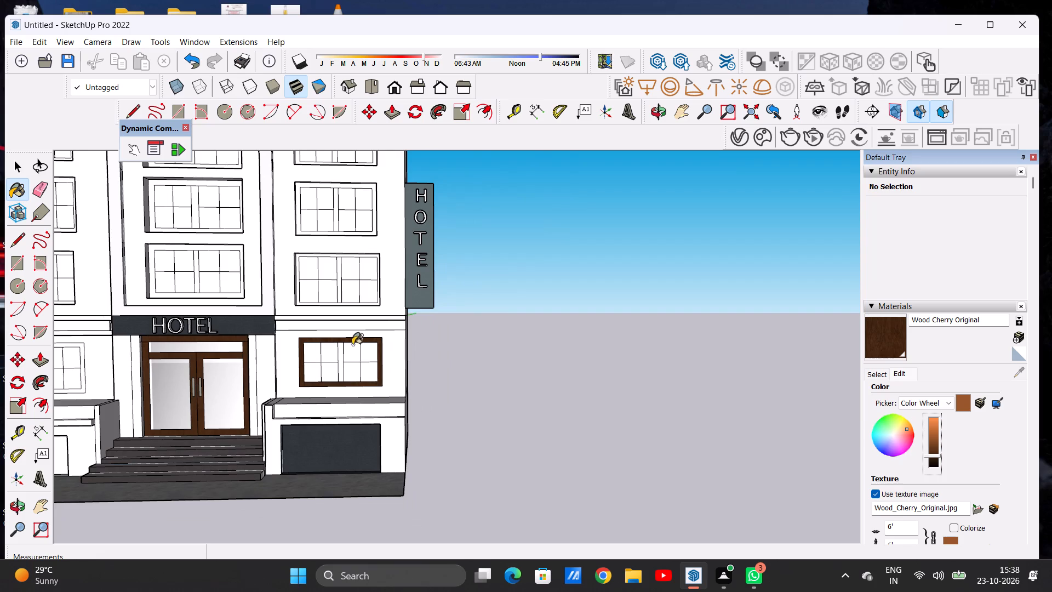
scroll(346, 351, "up", 18)
left_click(346, 335)
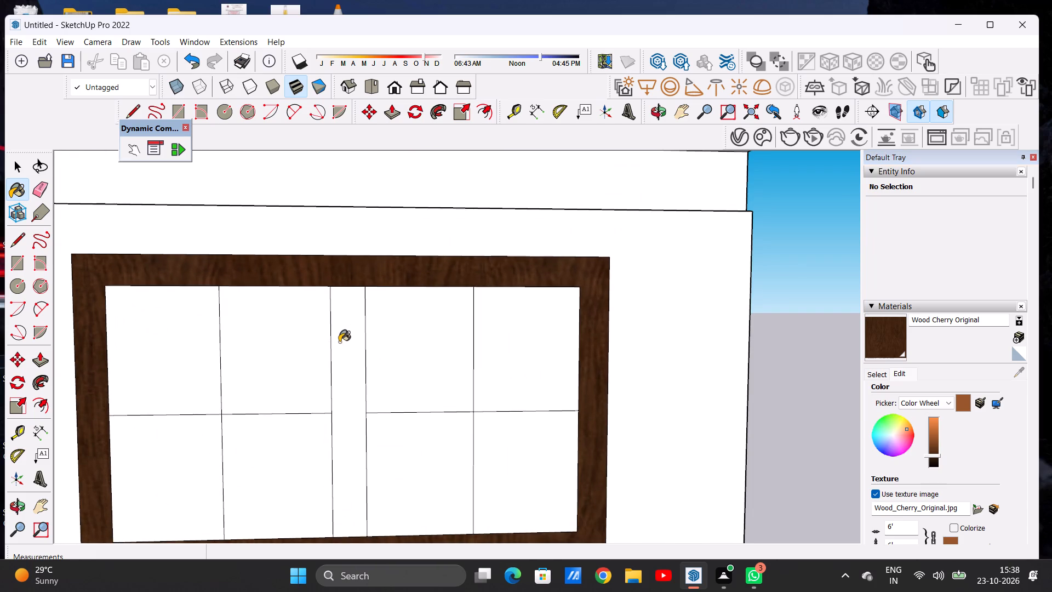
Paint the frame and central mullion of the lowest upper-floor window in the facade's right column with Wood Cherry Original.
scroll(315, 345, "down", 16)
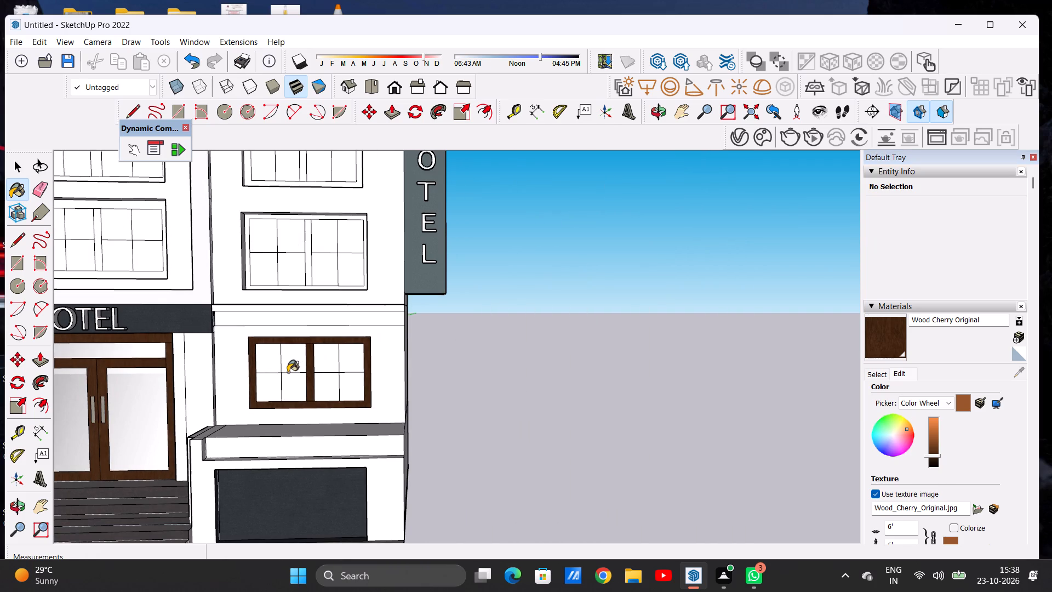
scroll(288, 372, "down", 4)
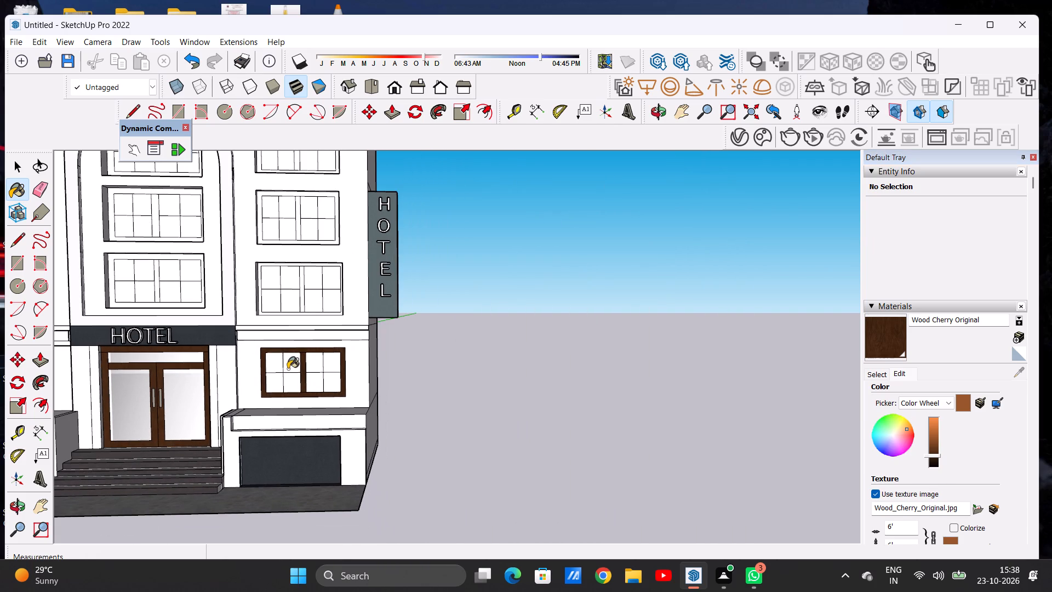
scroll(288, 369, "down", 3)
scroll(299, 321, "up", 11)
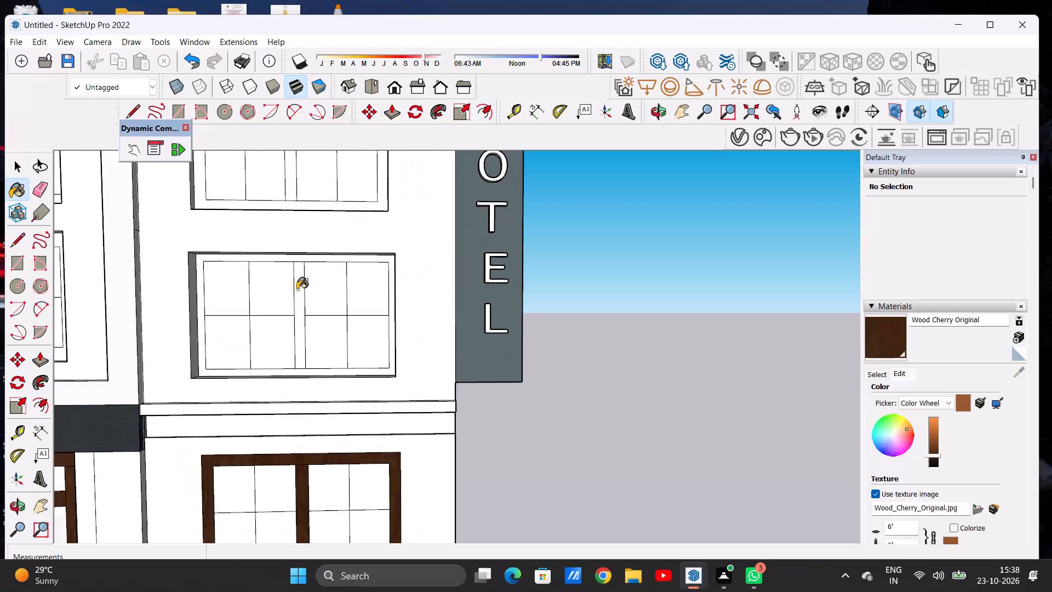
scroll(300, 281, "up", 7)
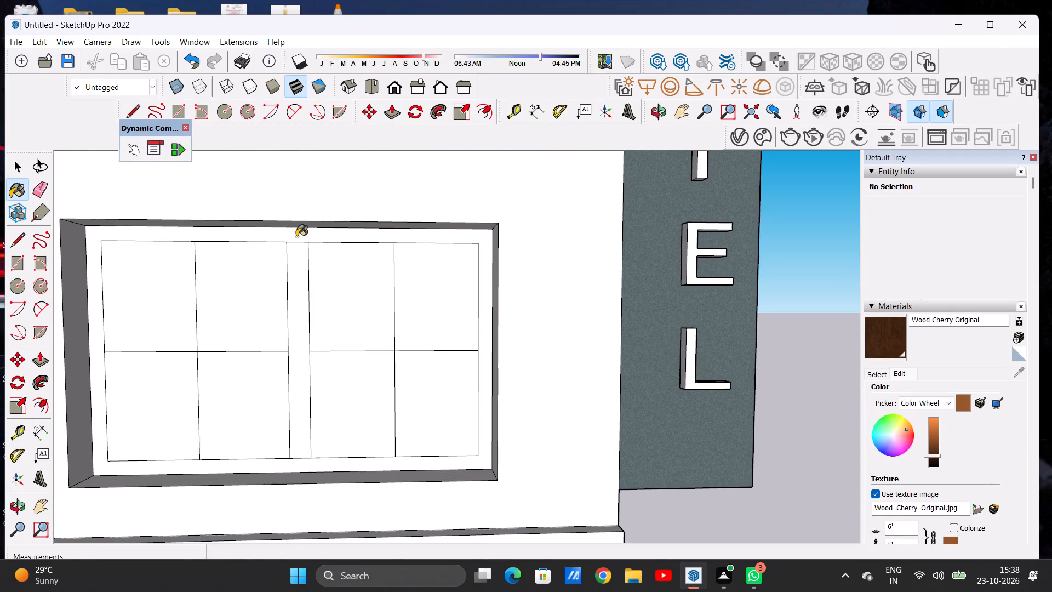
left_click(296, 237)
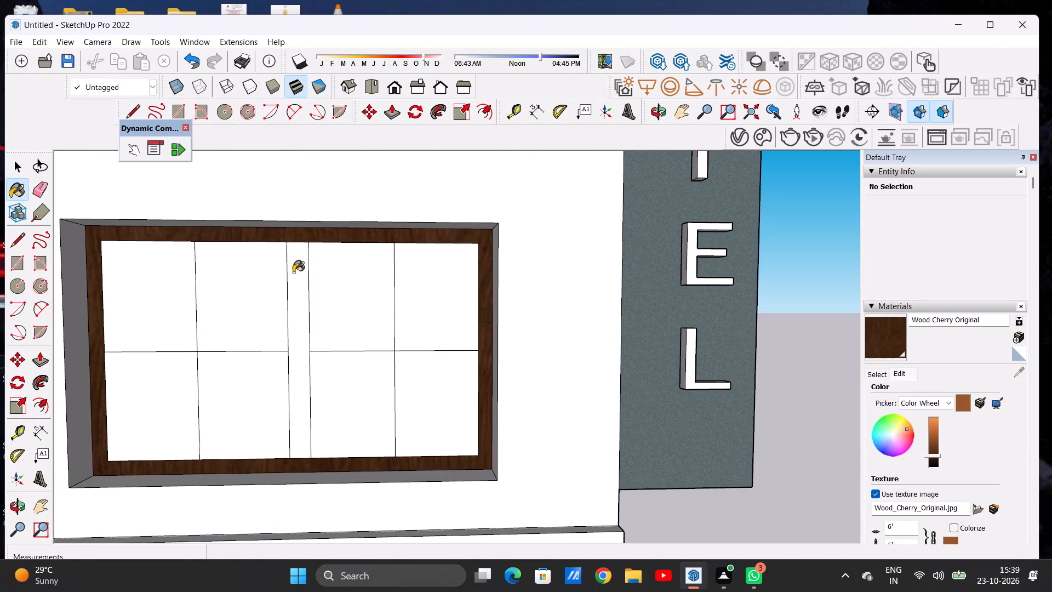
left_click(293, 272)
Paint the frame and central mullion of the middle upper-floor window in the facade's right column with Wood Cherry Original.
scroll(293, 284, "down", 6)
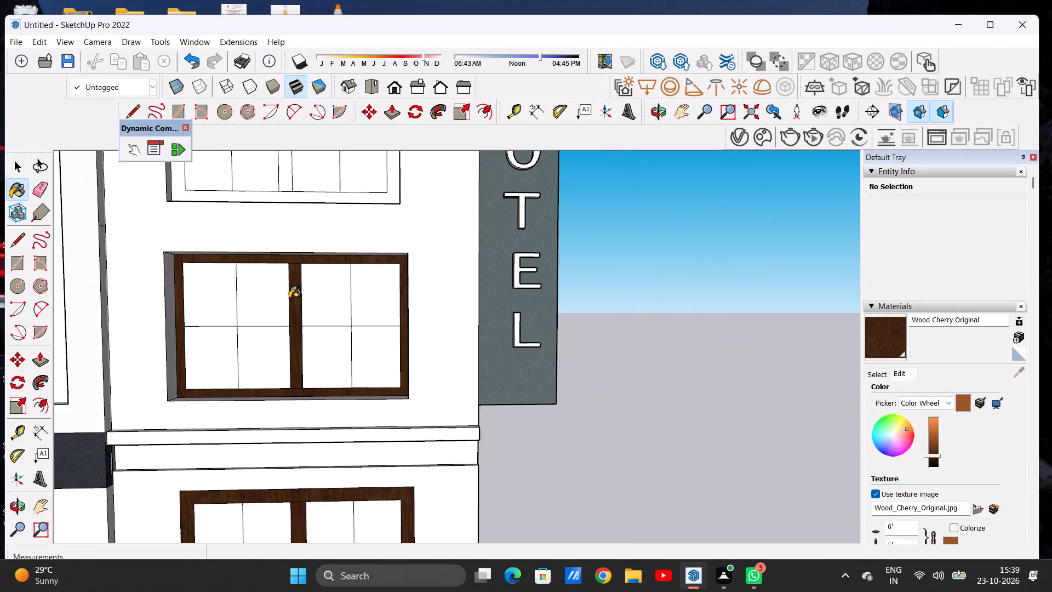
scroll(289, 298, "down", 9)
scroll(275, 366, "down", 7)
scroll(272, 289, "up", 2)
scroll(271, 288, "down", 1)
scroll(271, 288, "up", 4)
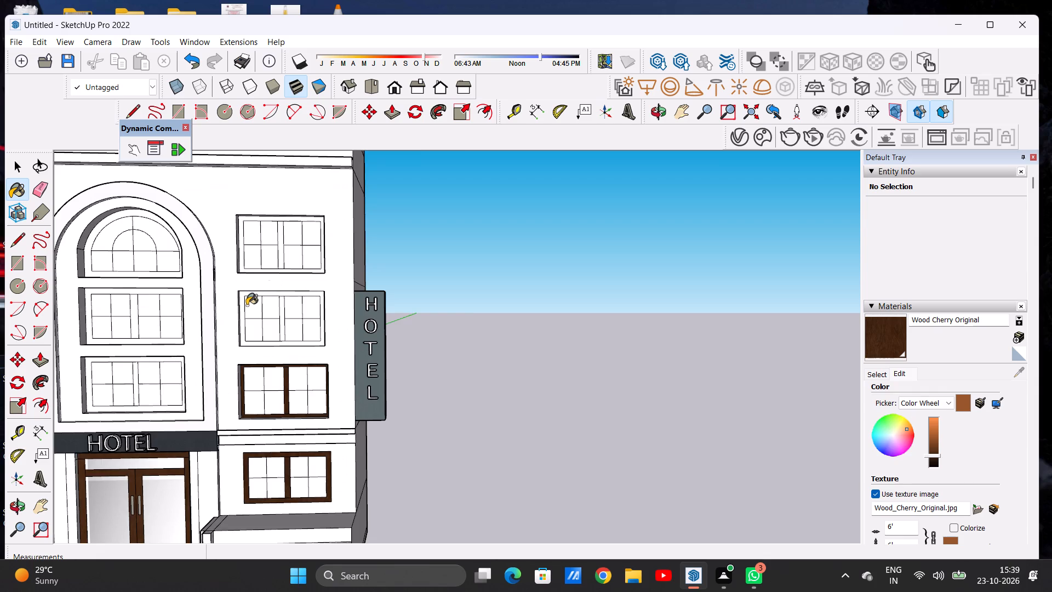
scroll(246, 305, "up", 17)
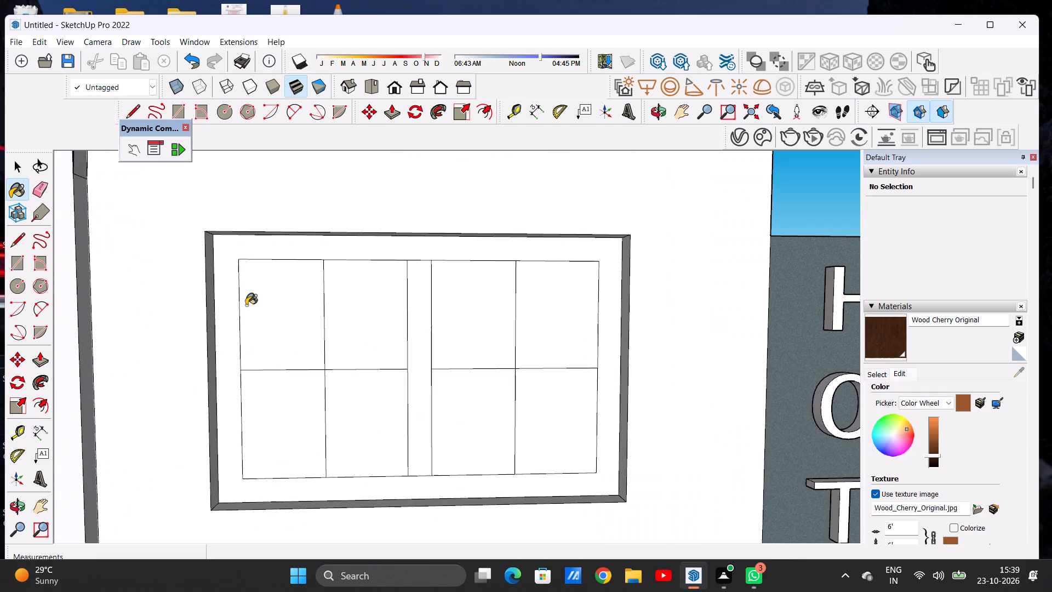
left_click(226, 305)
left_click(424, 300)
Paint the frame and central mullion of the top window in the facade's right column with Wood Cherry Original.
scroll(325, 357, "down", 14)
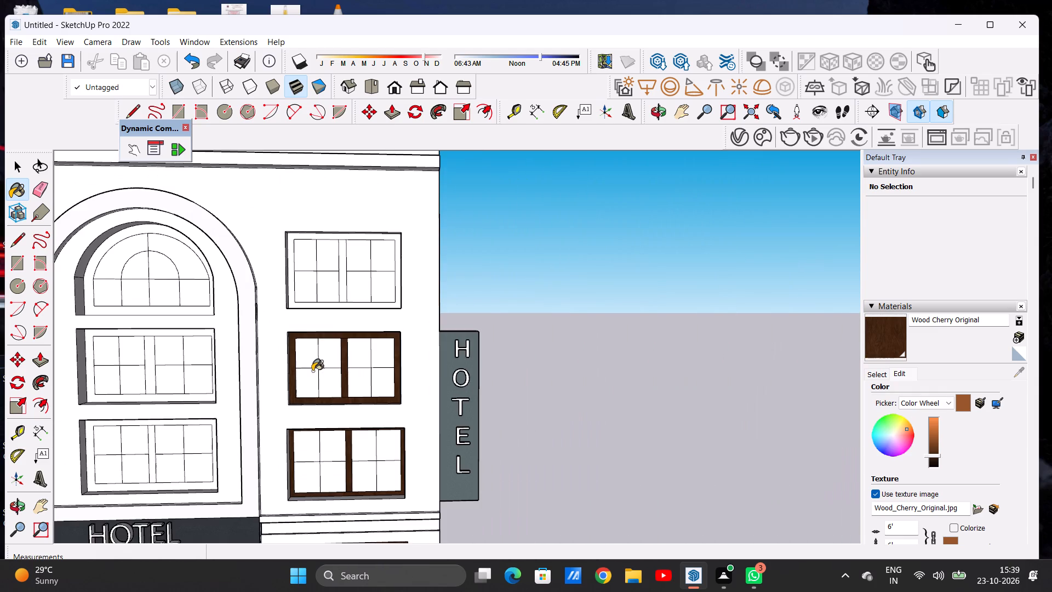
scroll(312, 371, "down", 2)
scroll(312, 371, "up", 1)
scroll(311, 372, "down", 1)
scroll(327, 265, "up", 6)
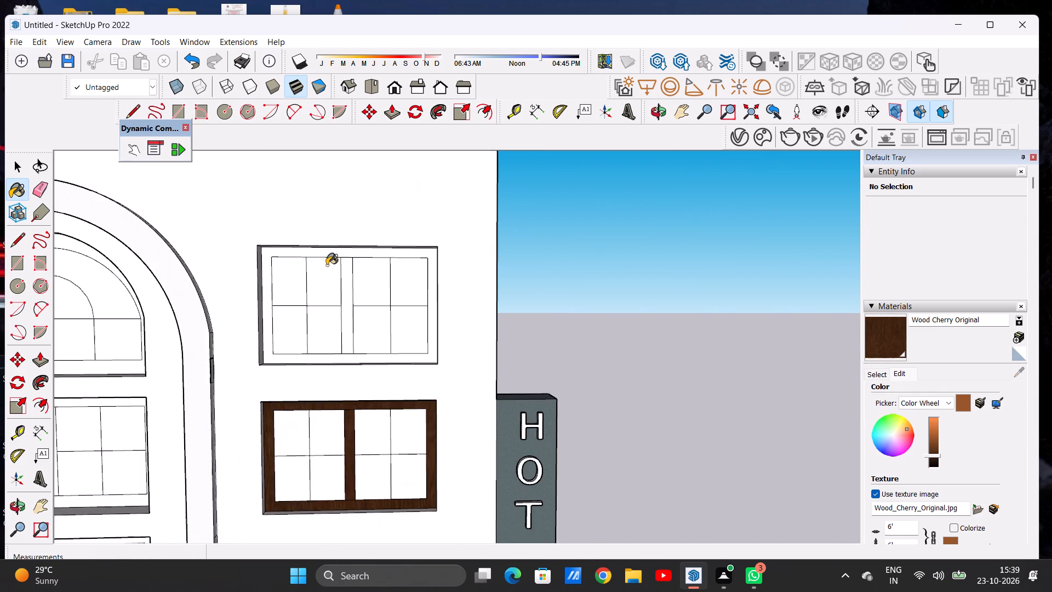
scroll(327, 264, "up", 10)
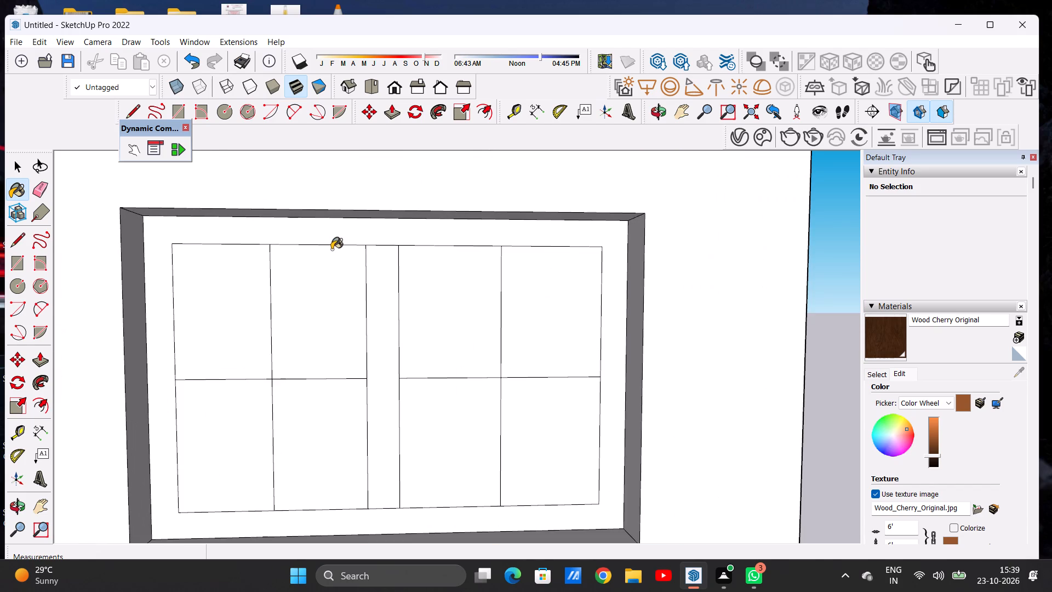
left_click(338, 234)
left_click(381, 269)
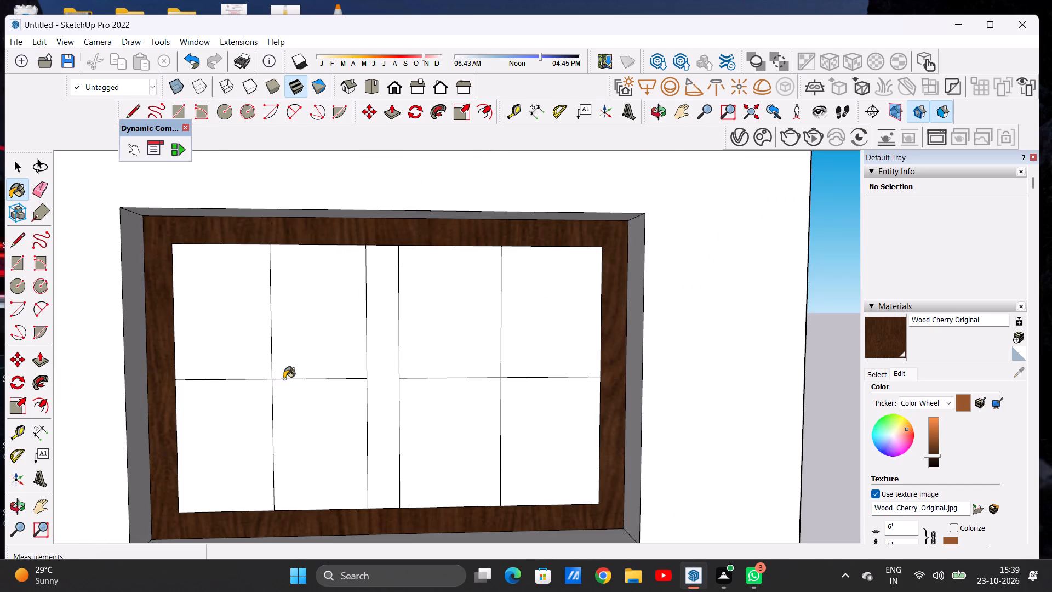
Paint the central mullion and frame of the ground-floor window left of the hotel entrance with Wood Cherry Original.
scroll(283, 379, "down", 7)
scroll(329, 362, "down", 6)
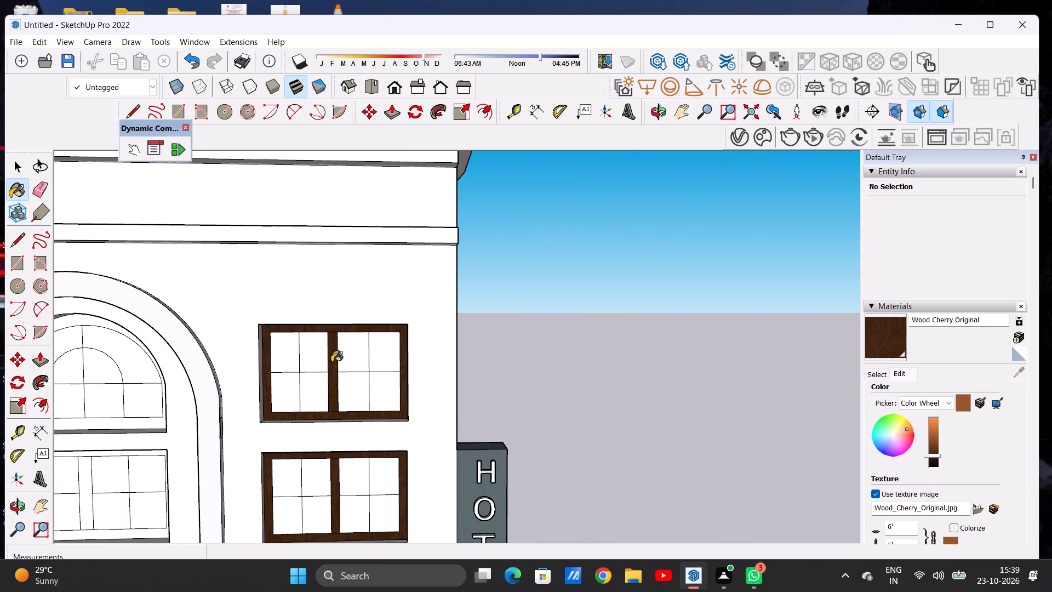
scroll(331, 362, "down", 4)
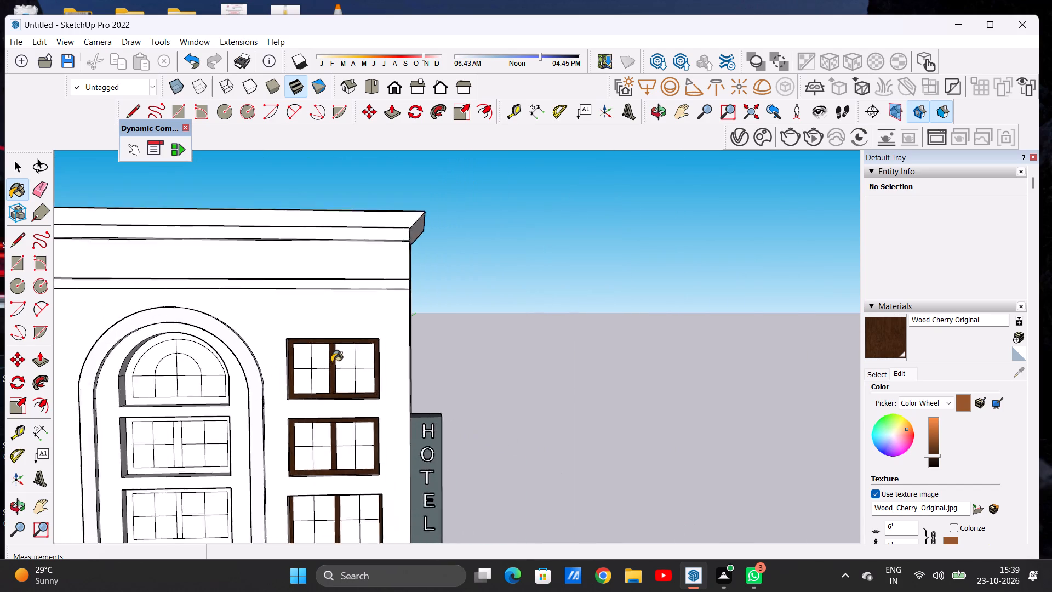
scroll(331, 362, "down", 11)
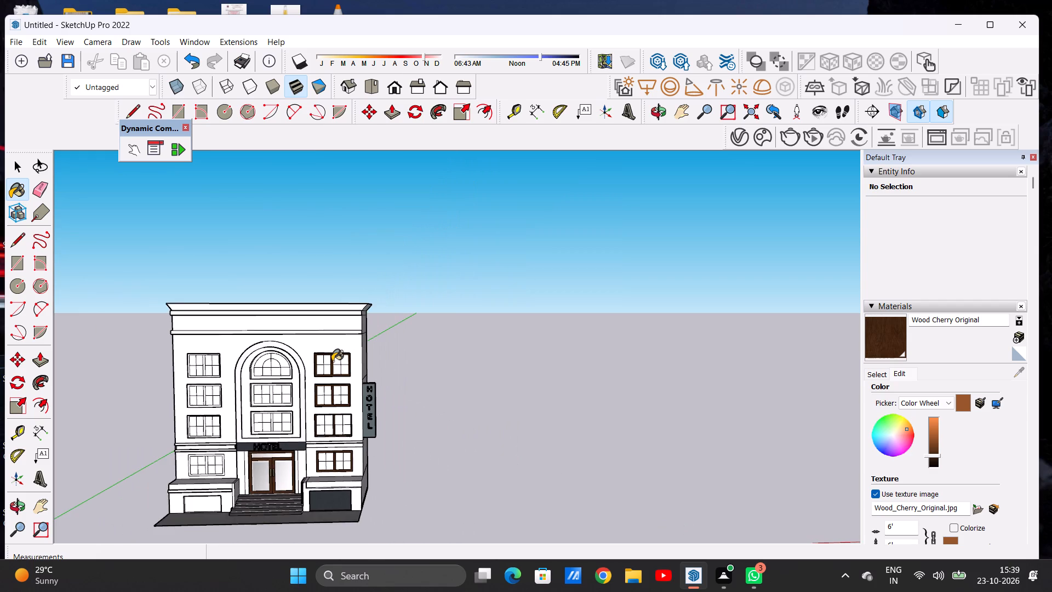
scroll(332, 361, "down", 2)
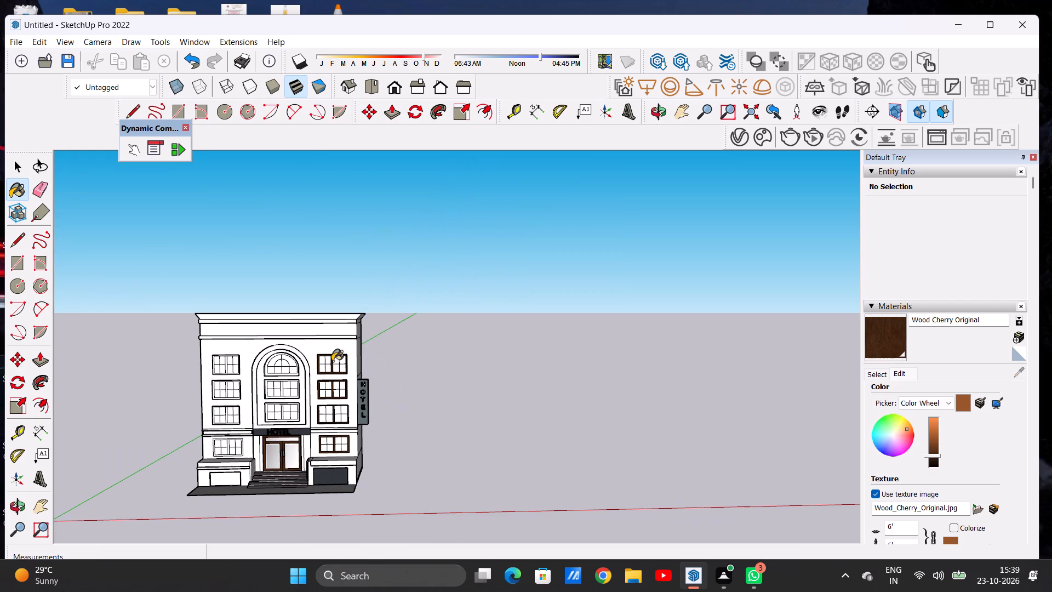
scroll(228, 462, "up", 5)
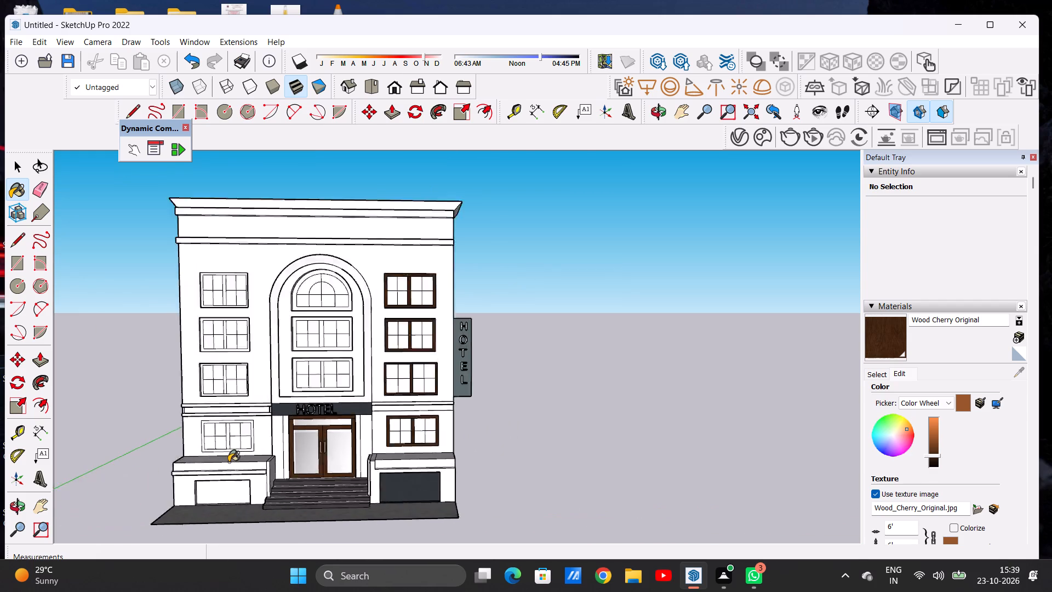
scroll(228, 462, "up", 5)
scroll(239, 454, "down", 1)
scroll(239, 454, "up", 7)
scroll(237, 443, "down", 1)
scroll(237, 443, "up", 11)
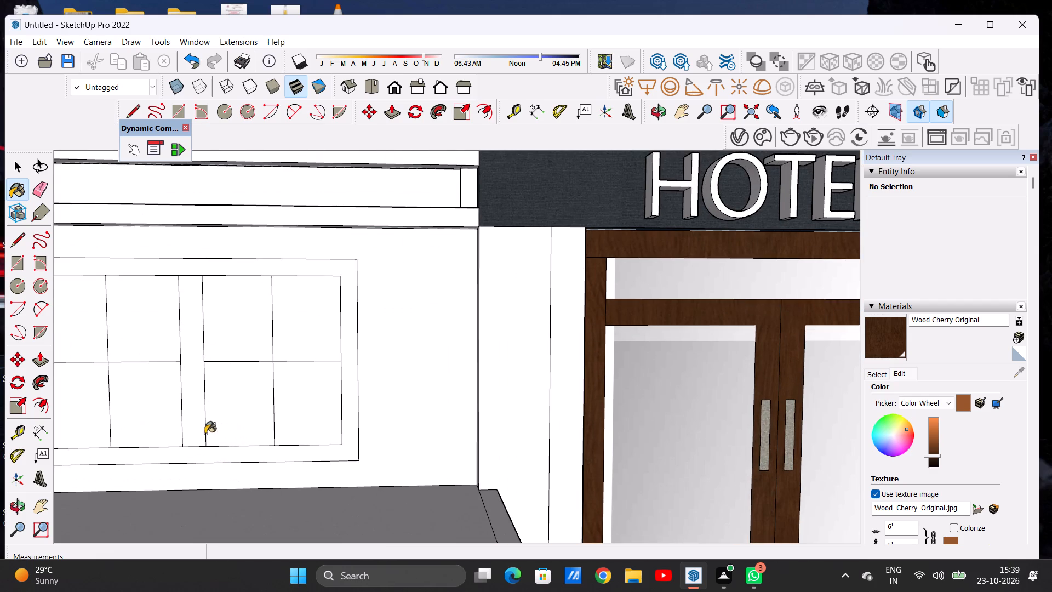
left_click(188, 437)
scroll(214, 456, "up", 4)
left_click(215, 456)
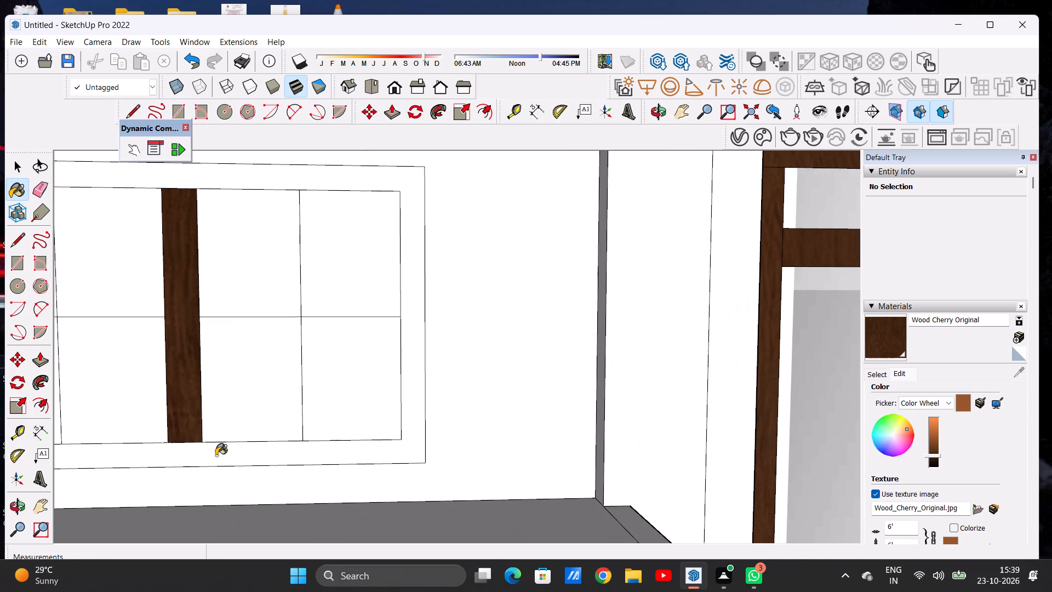
Paint the frame and central mullion of the lowest upper-floor window in the facade's left column with Wood Cherry Original.
scroll(242, 465, "down", 20)
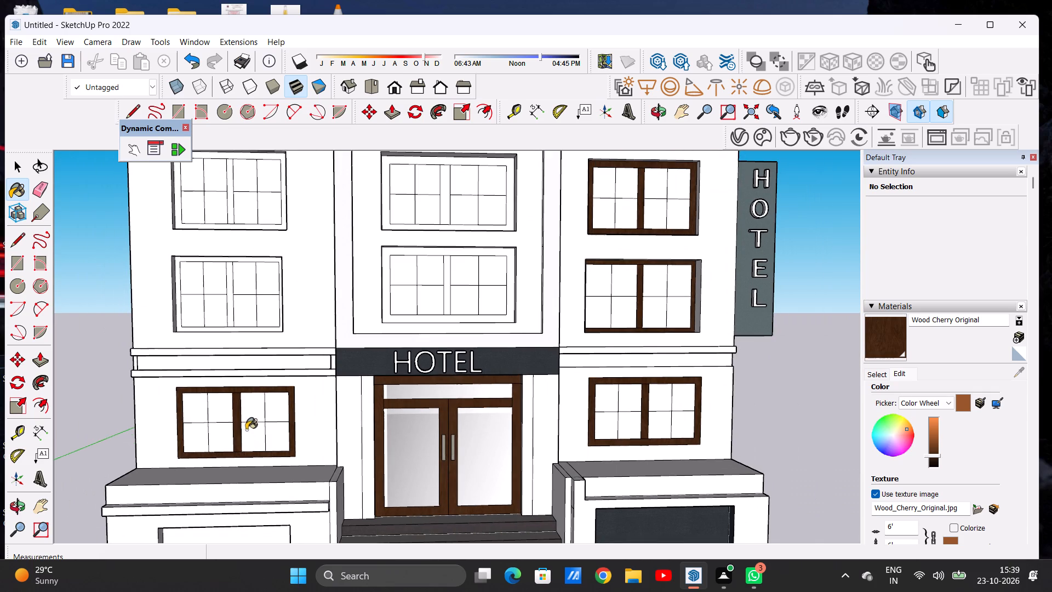
scroll(240, 354, "up", 14)
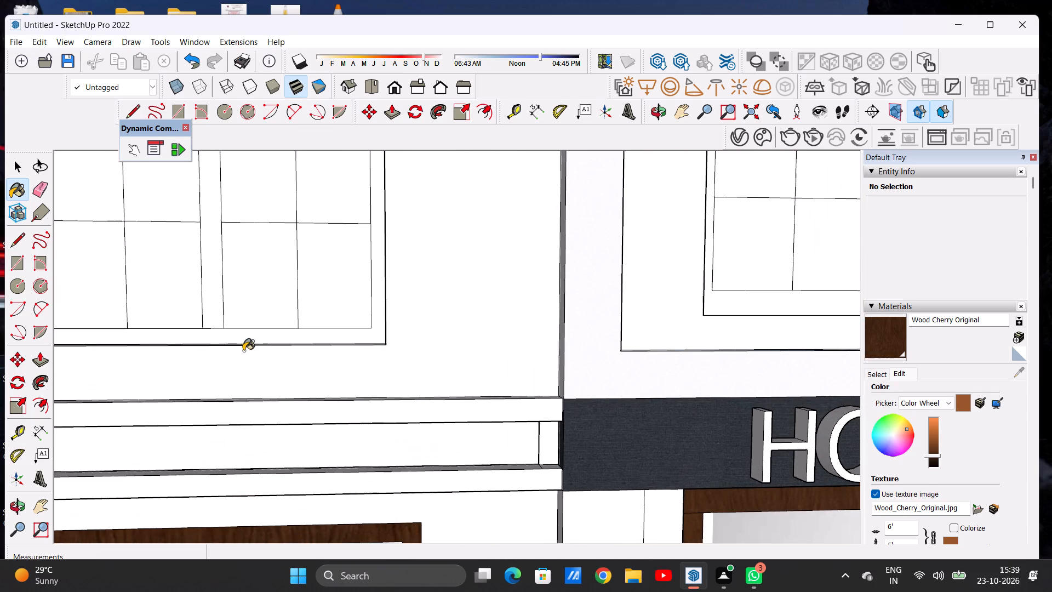
scroll(243, 351, "up", 1)
scroll(243, 351, "down", 2)
left_click(260, 337)
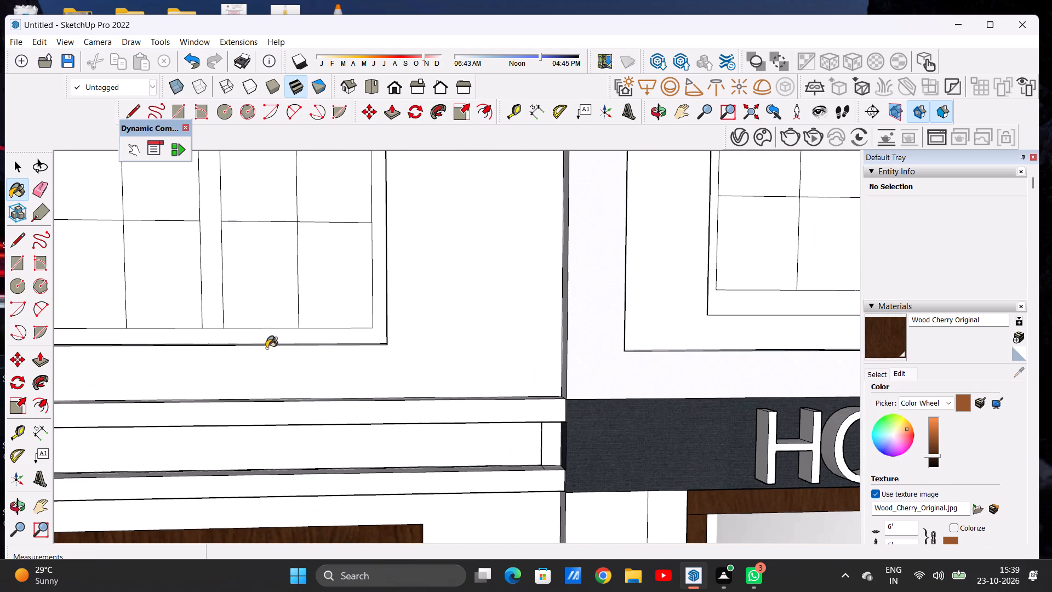
scroll(270, 357, "down", 11)
scroll(256, 281, "up", 5)
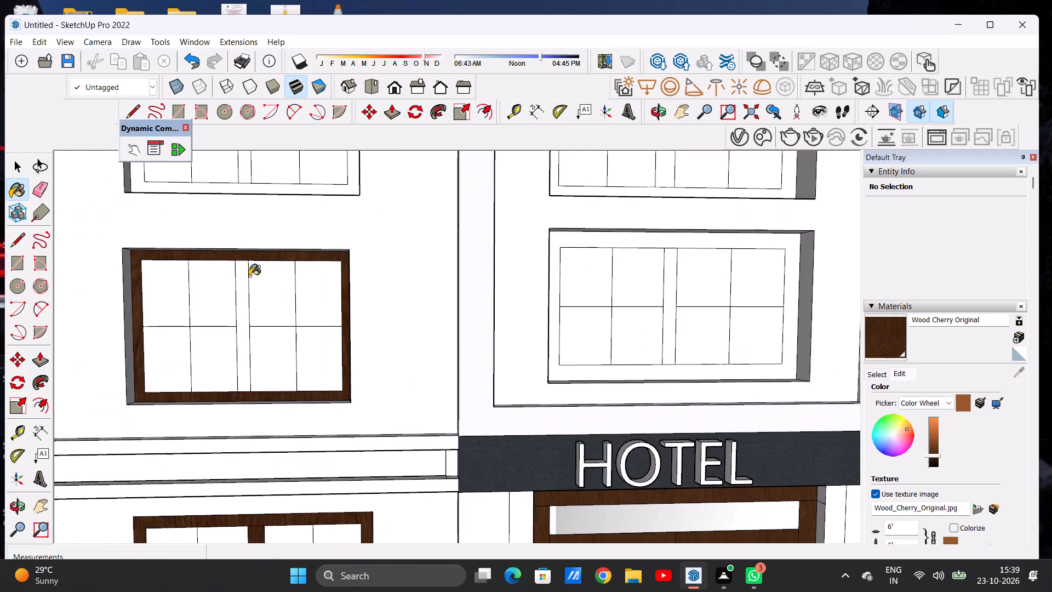
scroll(240, 271, "up", 4)
left_click(244, 280)
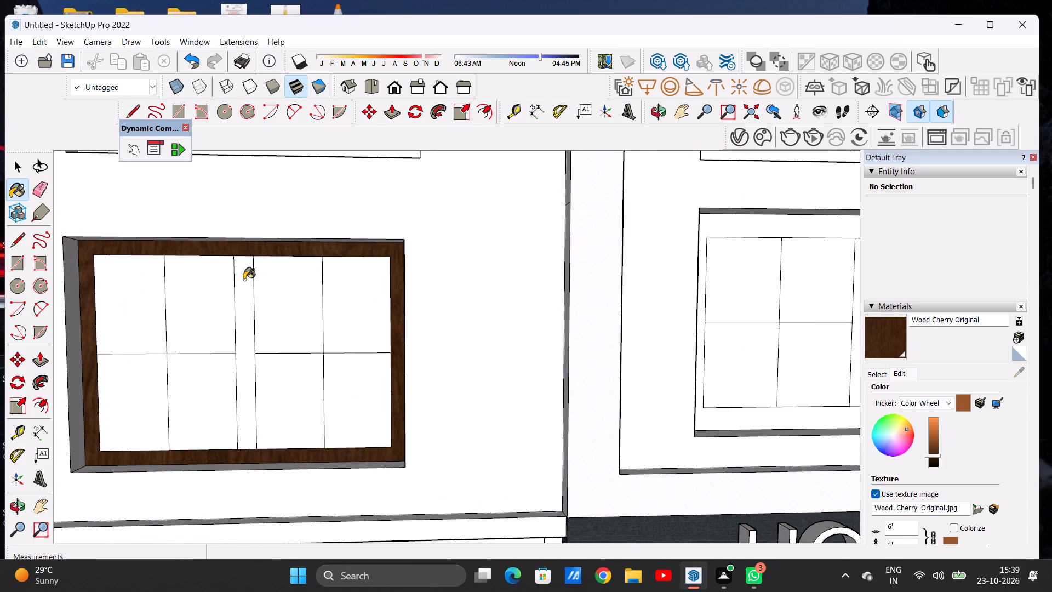
Paint the frame and central mullion of the middle upper-floor window in the facade's left column with Wood Cherry Original.
scroll(267, 347, "down", 4)
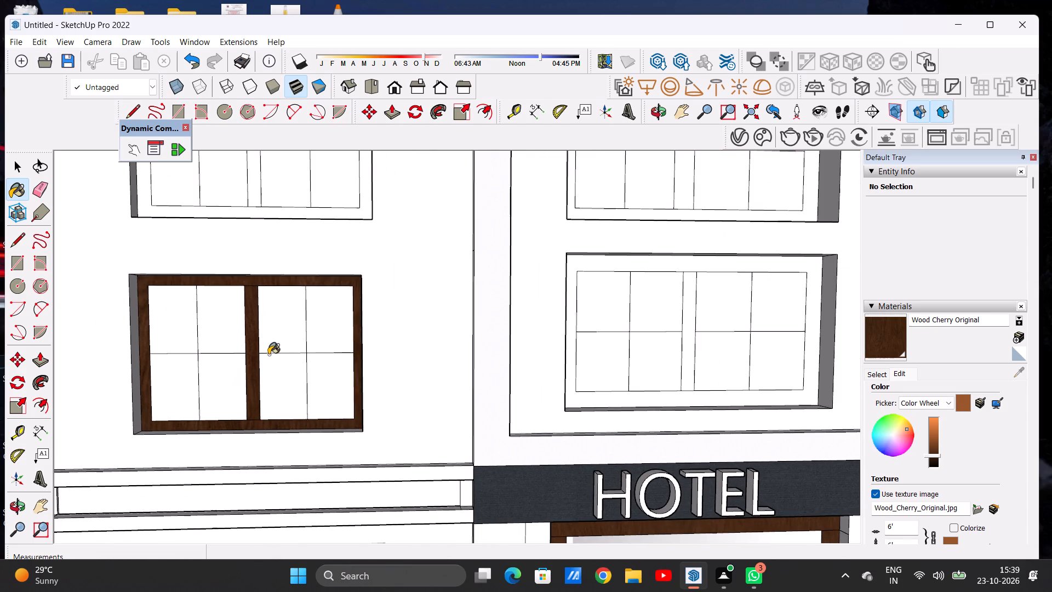
scroll(268, 355, "down", 7)
scroll(264, 359, "down", 15)
scroll(265, 346, "up", 1)
scroll(265, 346, "down", 1)
scroll(265, 346, "up", 4)
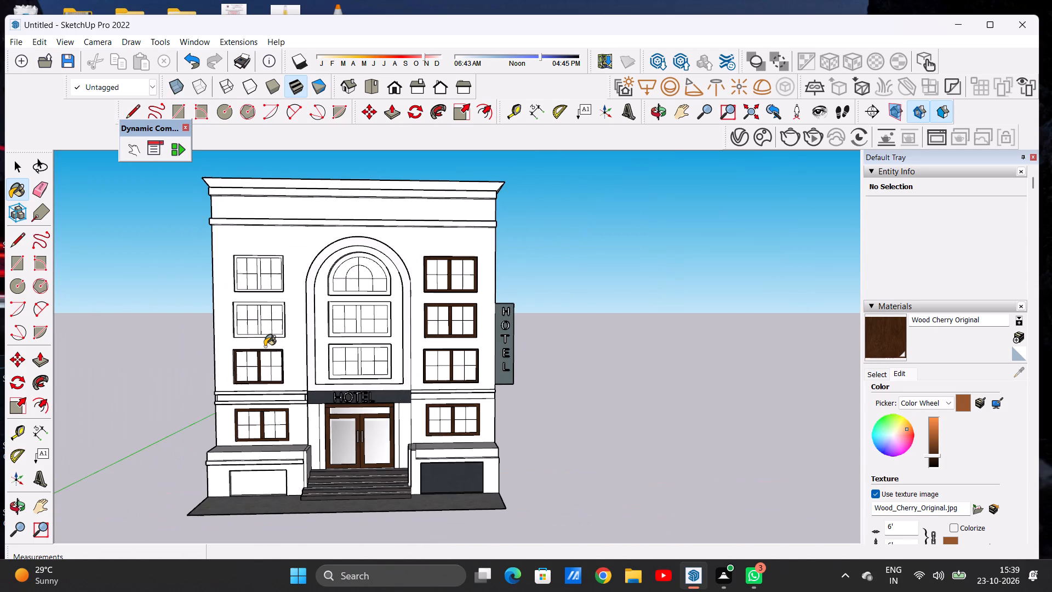
scroll(261, 331, "up", 20)
scroll(261, 331, "up", 1)
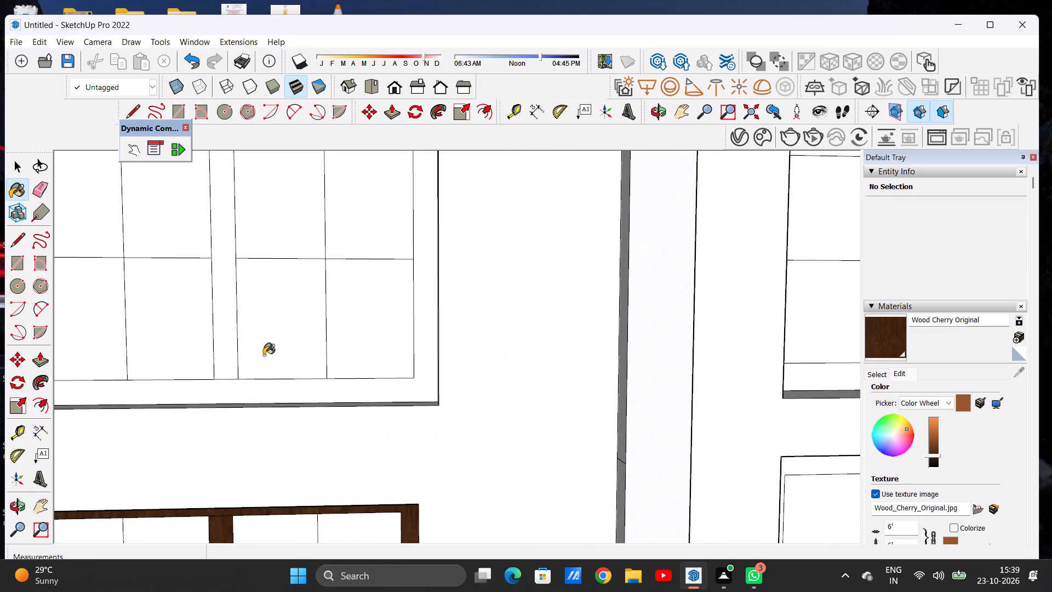
left_click(261, 389)
left_click(231, 360)
Paint the frame and central mullion of the top window in the facade's left column with Wood Cherry Original.
scroll(230, 366, "down", 5)
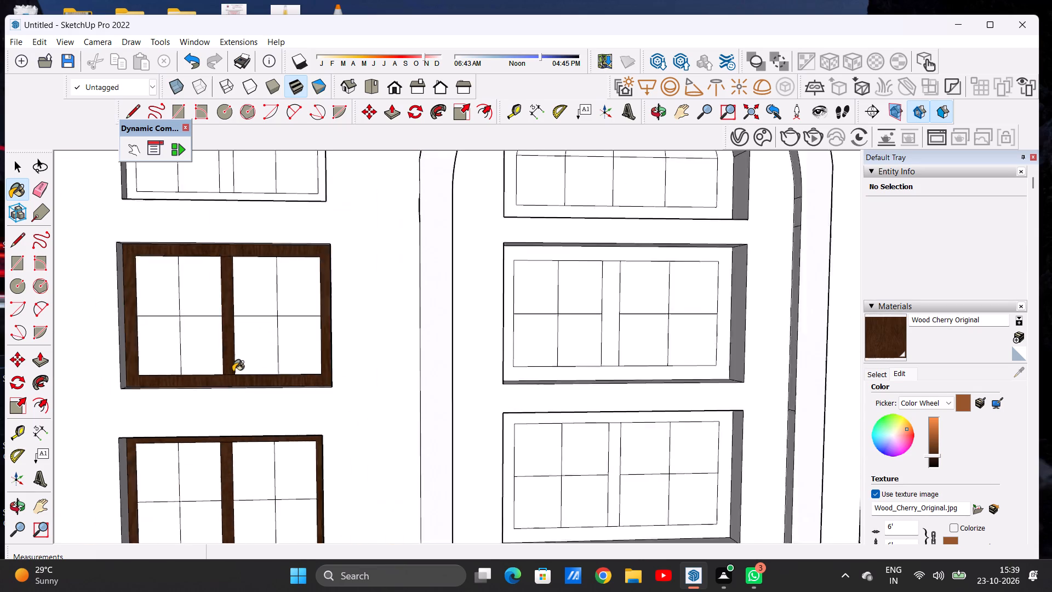
scroll(233, 372, "down", 16)
scroll(227, 306, "up", 7)
scroll(253, 224, "up", 3)
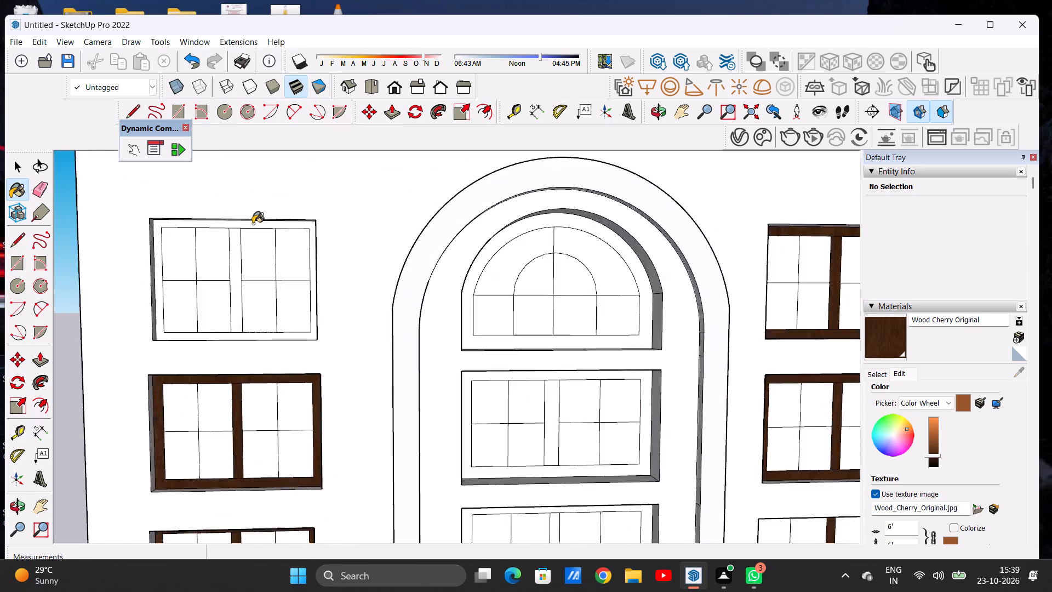
scroll(253, 224, "up", 10)
left_click(238, 227)
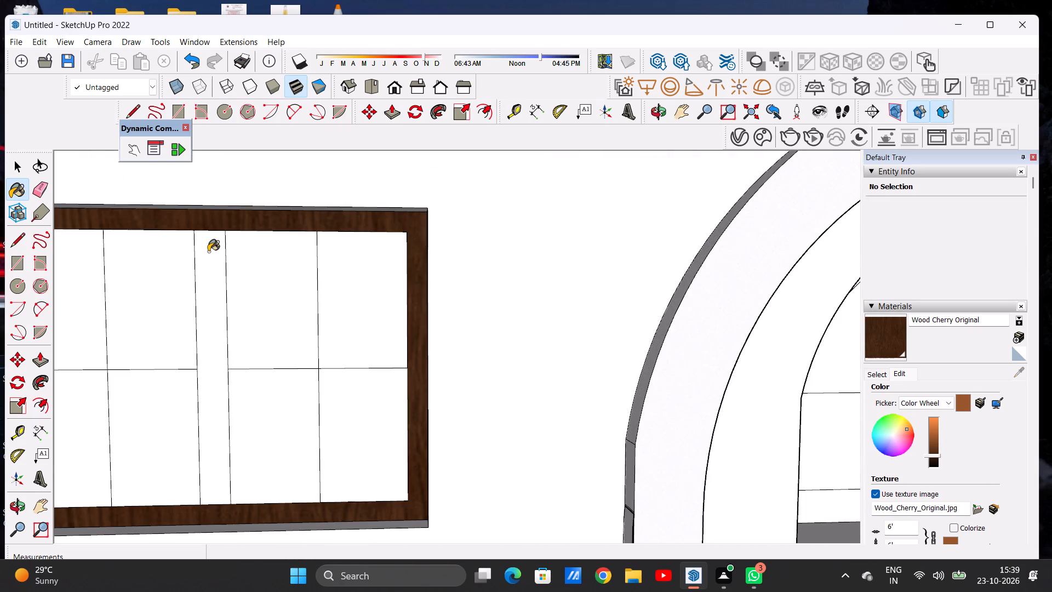
left_click(208, 252)
Paint the outer frame of the arched window at the top of the central bay with Wood Cherry Original.
scroll(209, 341, "down", 20)
scroll(209, 341, "down", 10)
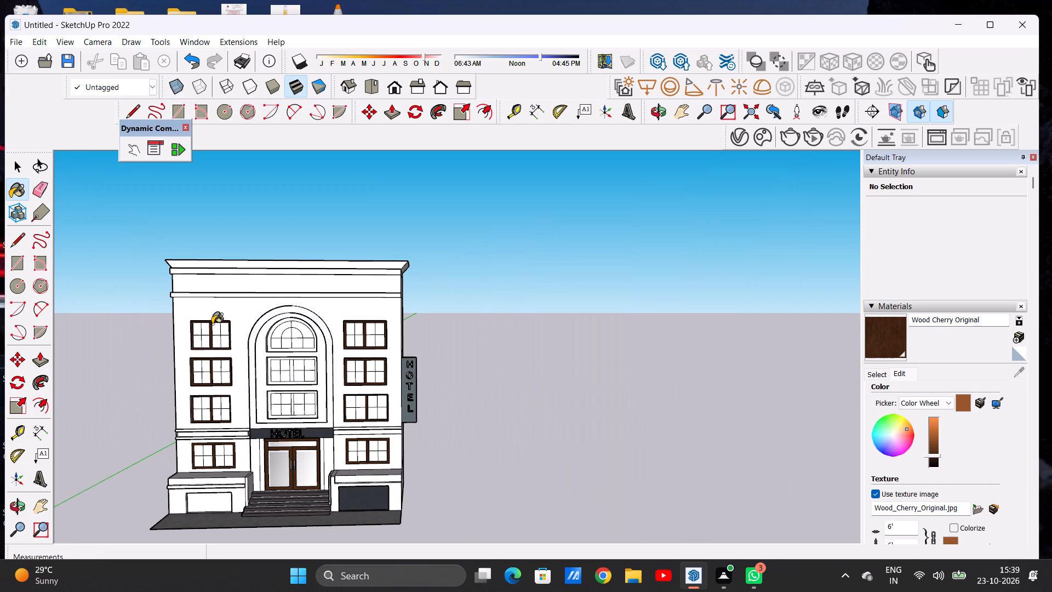
scroll(212, 329, "down", 2)
scroll(267, 331, "up", 5)
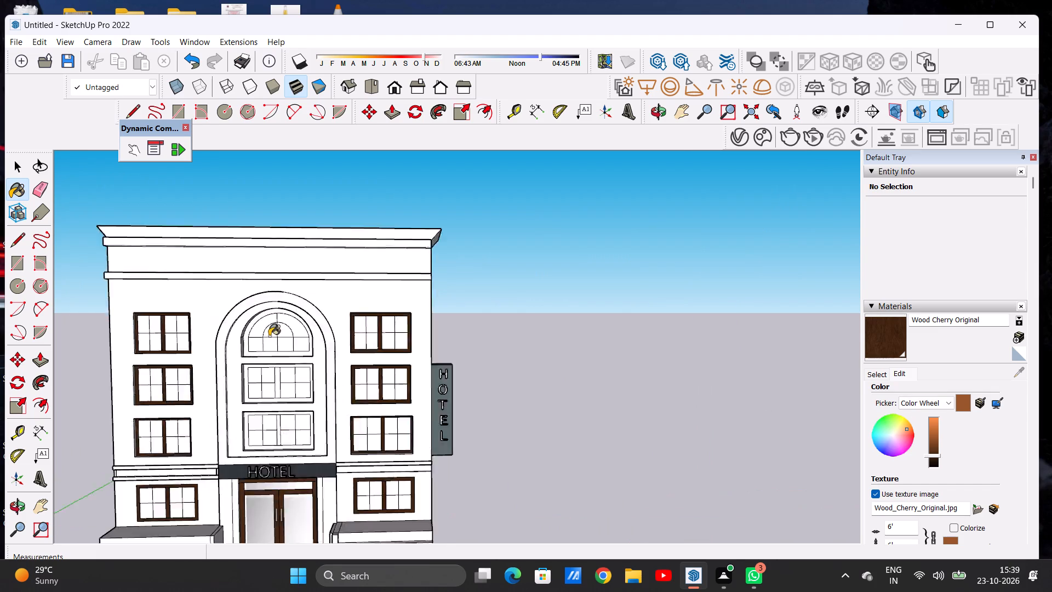
scroll(269, 336, "up", 15)
scroll(242, 352, "down", 1)
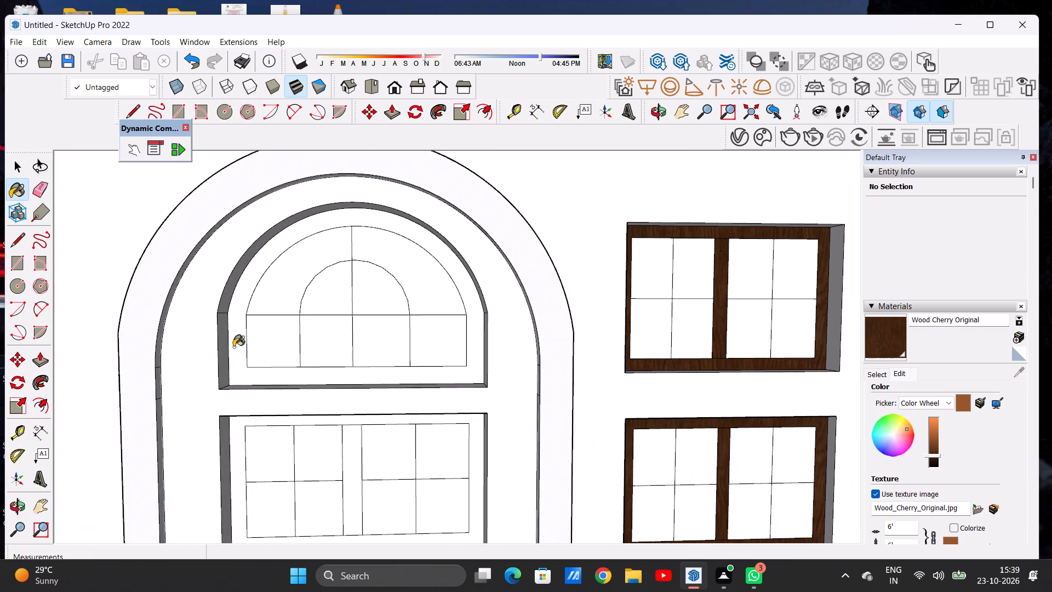
left_click(234, 347)
Paint the outer frames of the two rectangular windows below the arched window with Wood Cherry Original.
scroll(234, 347, "down", 7)
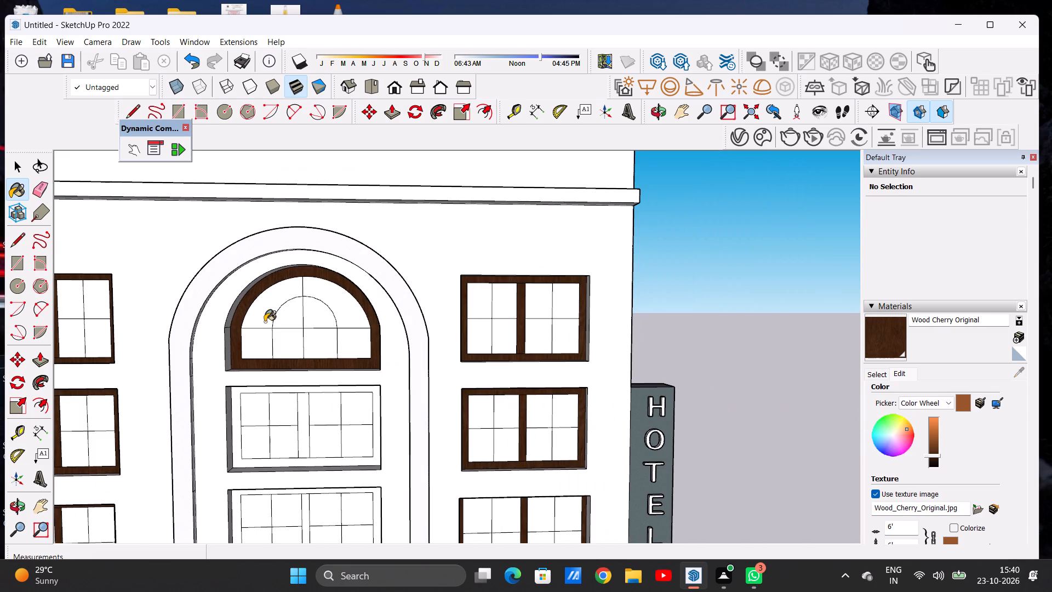
scroll(250, 450, "up", 12)
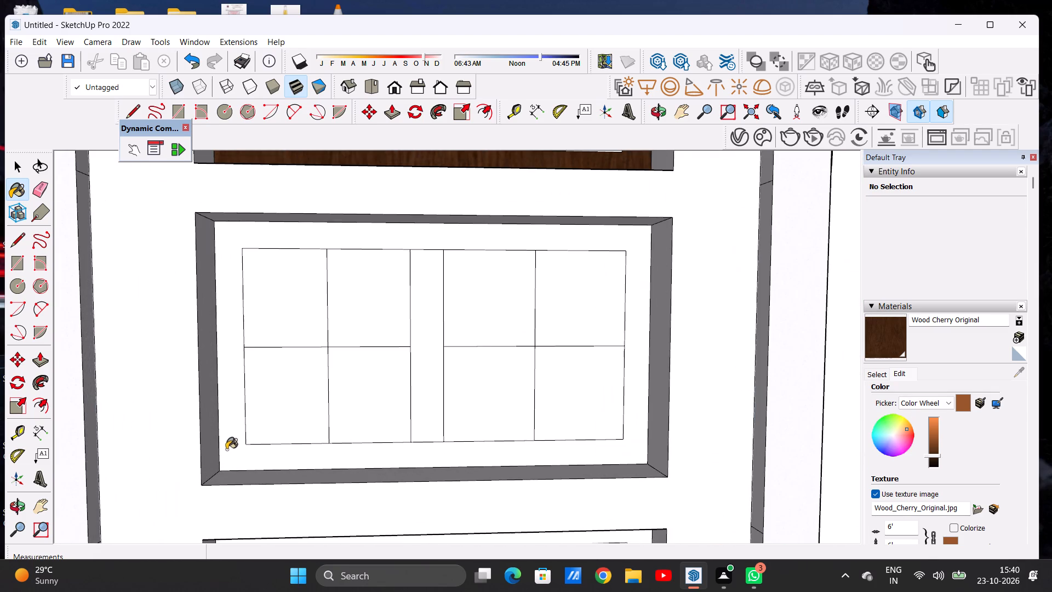
left_click(233, 445)
scroll(308, 335, "down", 2)
scroll(308, 335, "up", 1)
scroll(308, 335, "down", 11)
scroll(299, 462, "up", 5)
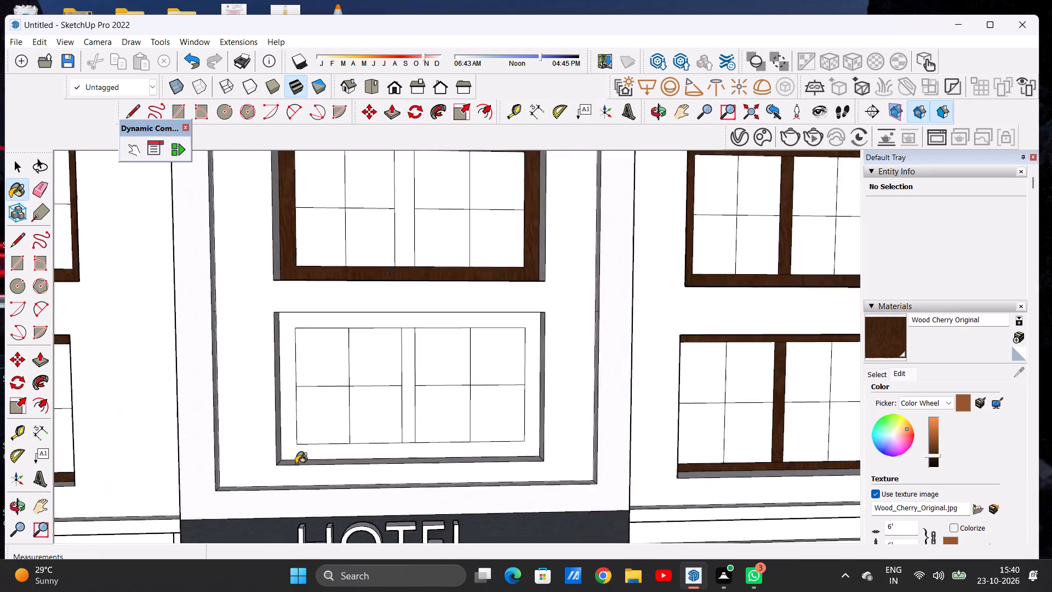
scroll(296, 464, "up", 8)
left_click(287, 437)
Examine the painted window frames across the whole hotel facade.
scroll(442, 212, "down", 14)
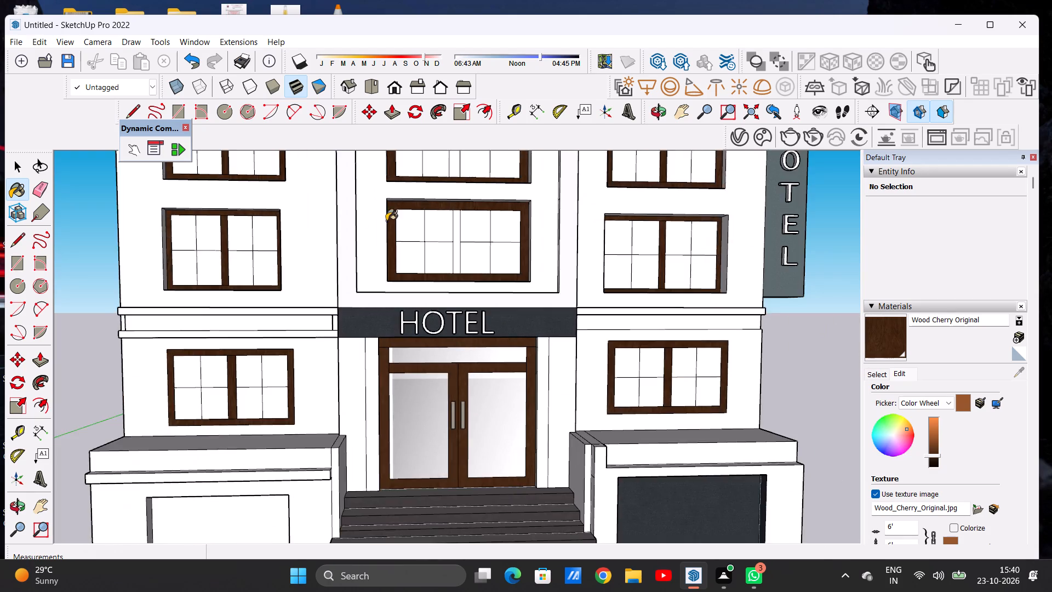
scroll(355, 225, "down", 6)
scroll(358, 302, "down", 8)
scroll(389, 200, "up", 11)
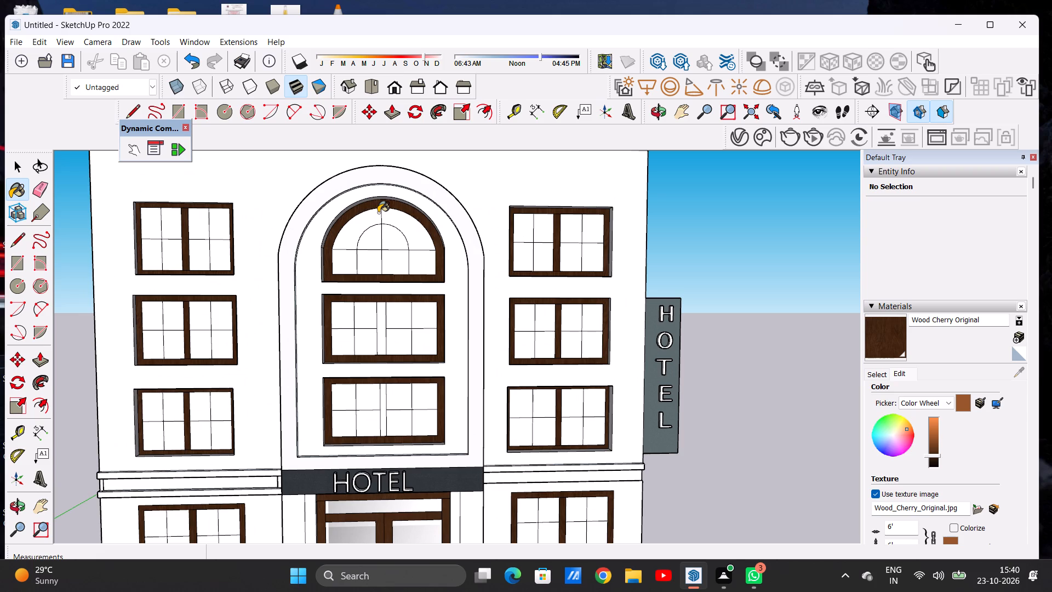
scroll(356, 234, "down", 9)
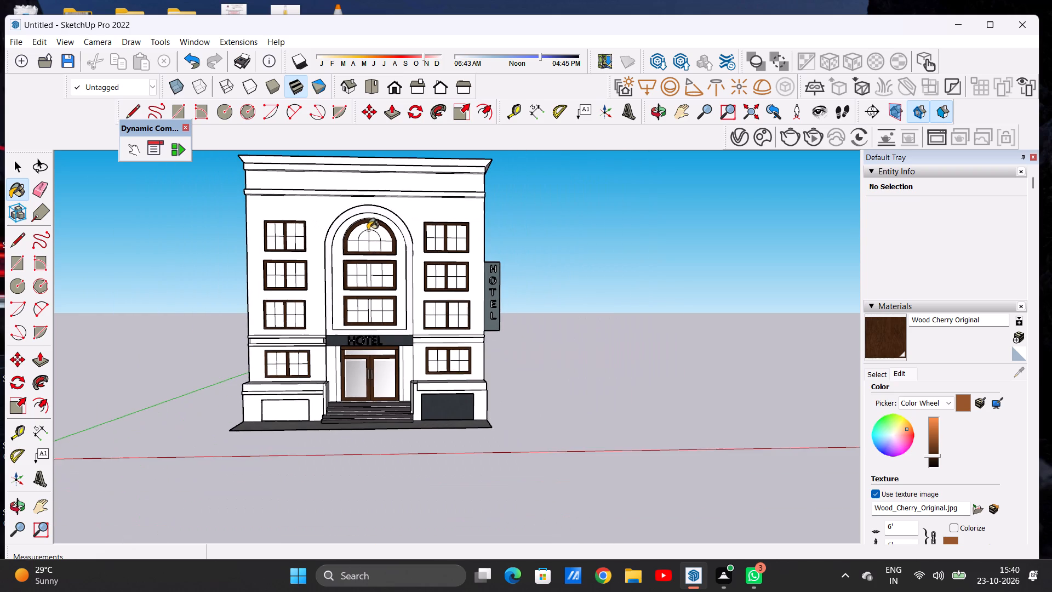
scroll(375, 230, "up", 1)
key("space")
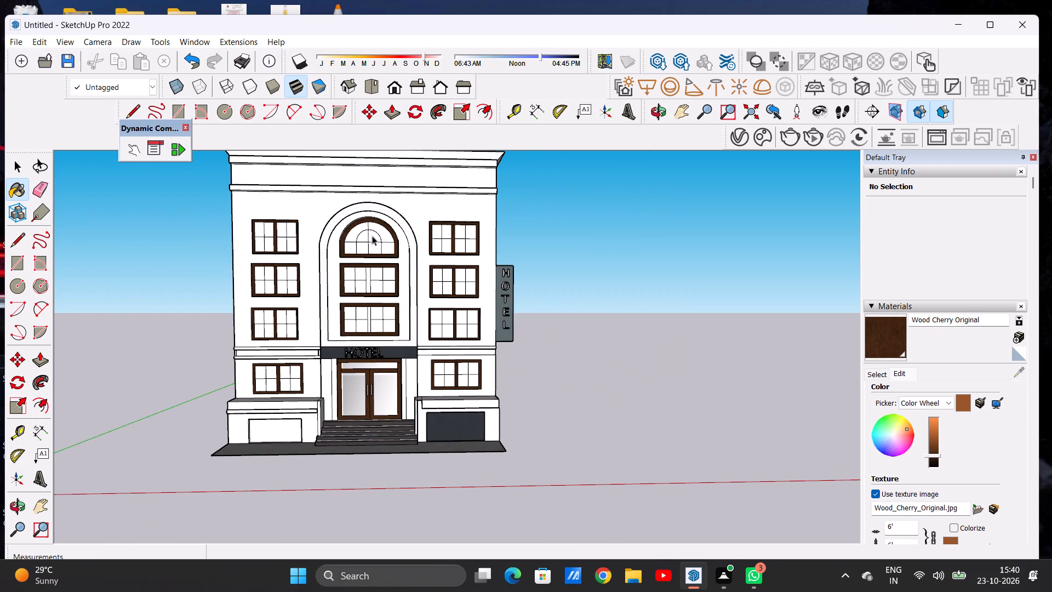
scroll(286, 394, "up", 6)
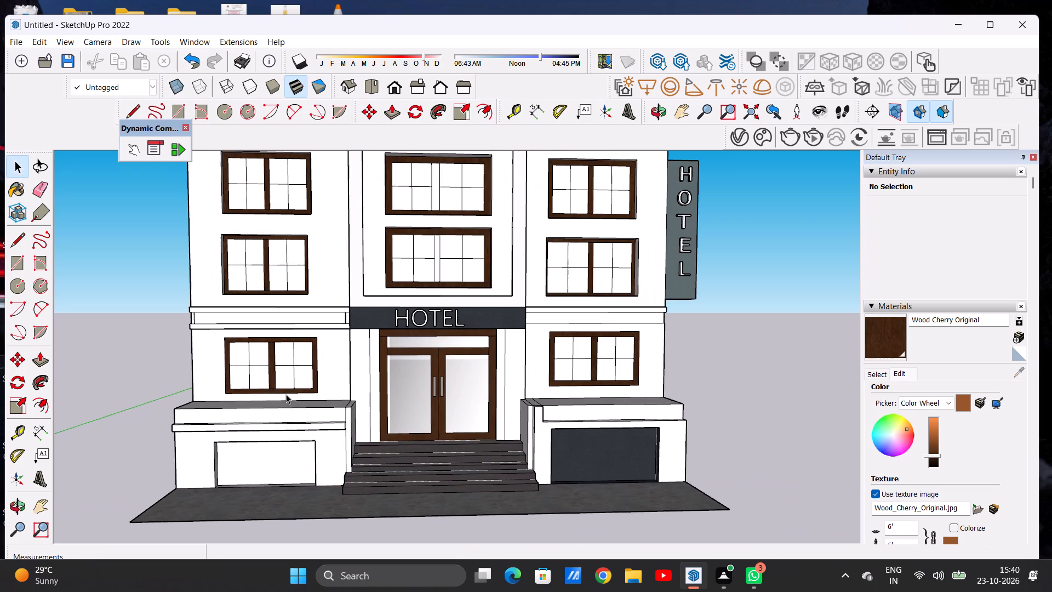
scroll(292, 397, "up", 4)
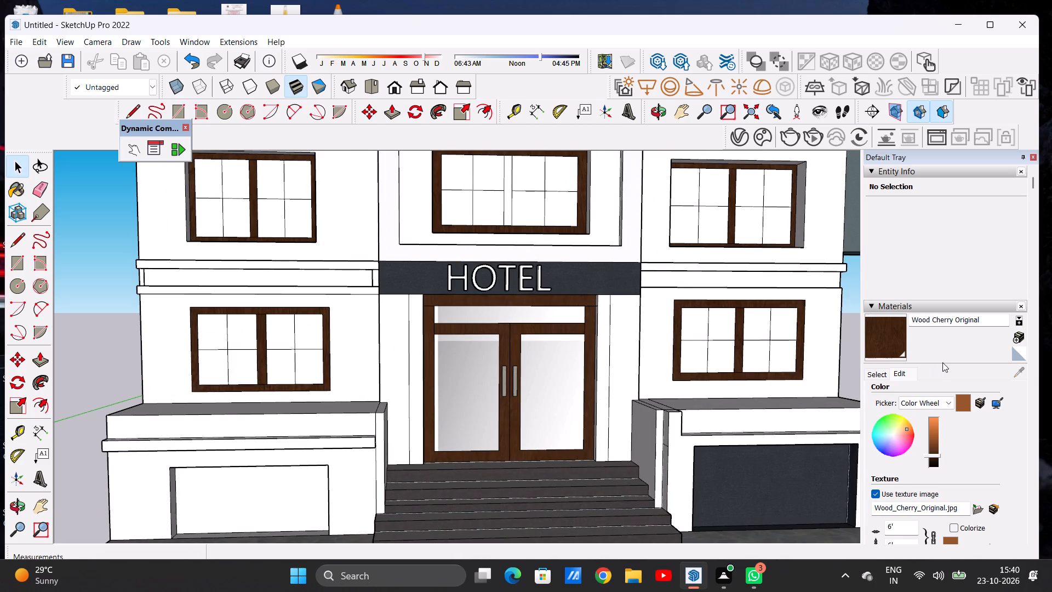
Paint all eight panes of the ground-floor window left of the entrance with Translucent Glass Safety from the Glass and Mirrors collection.
left_click(876, 371)
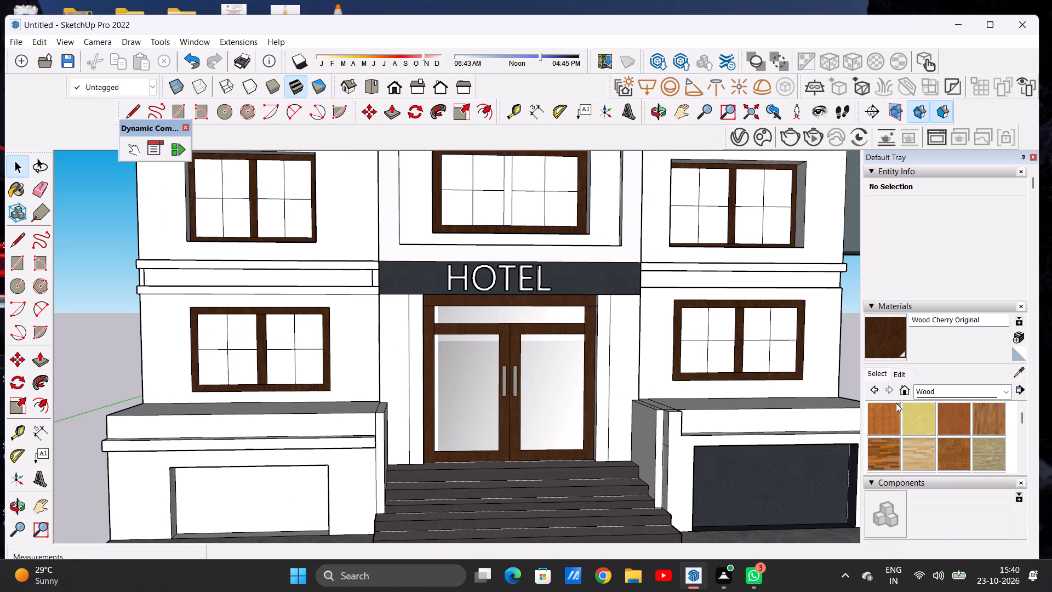
left_click(935, 389)
left_click(940, 463)
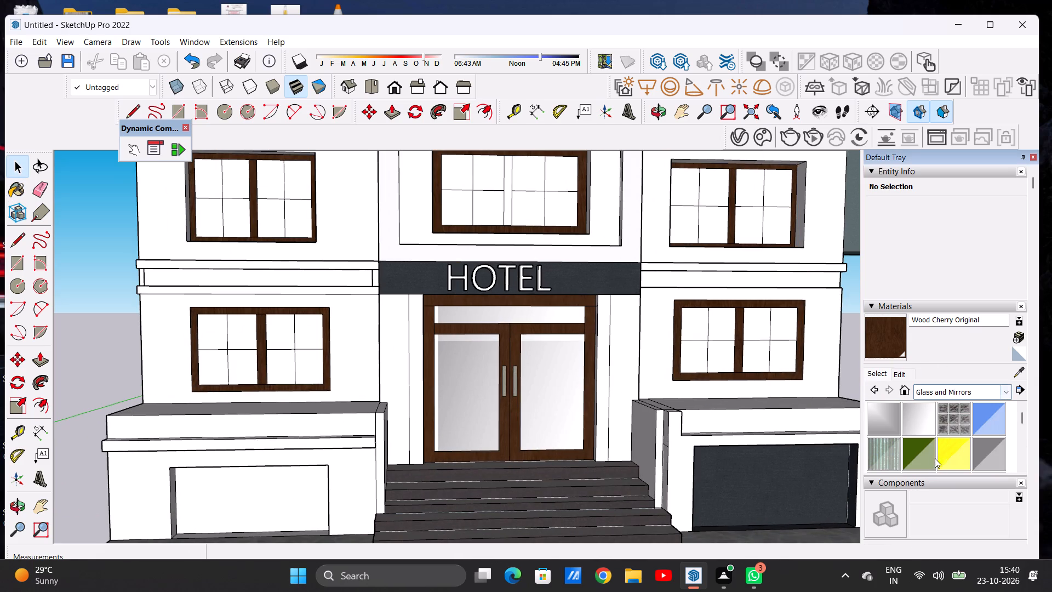
scroll(931, 438, "down", 1)
left_click(887, 420)
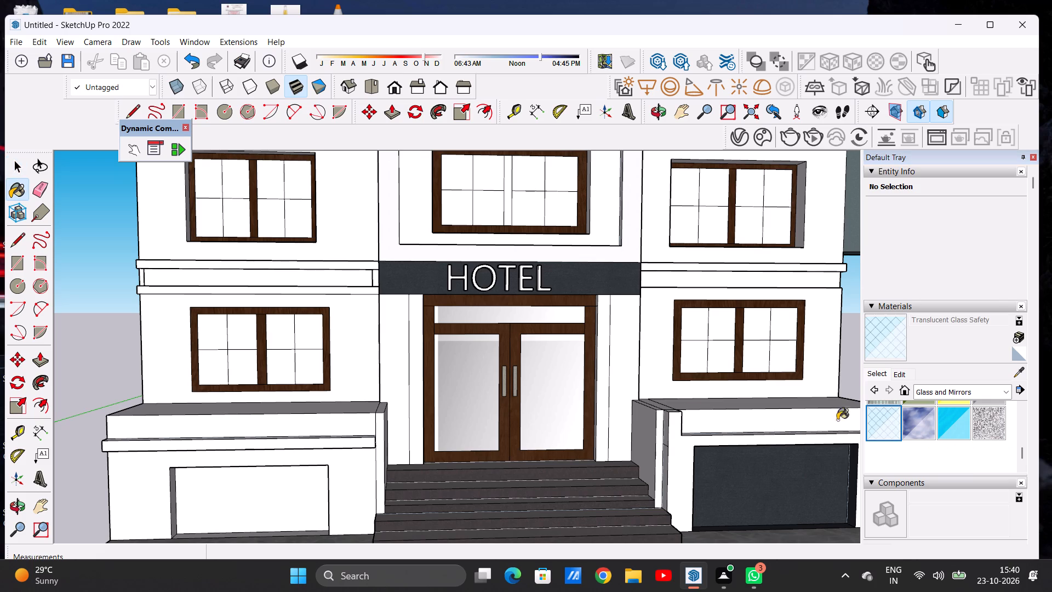
scroll(225, 351, "up", 6)
left_click(214, 359)
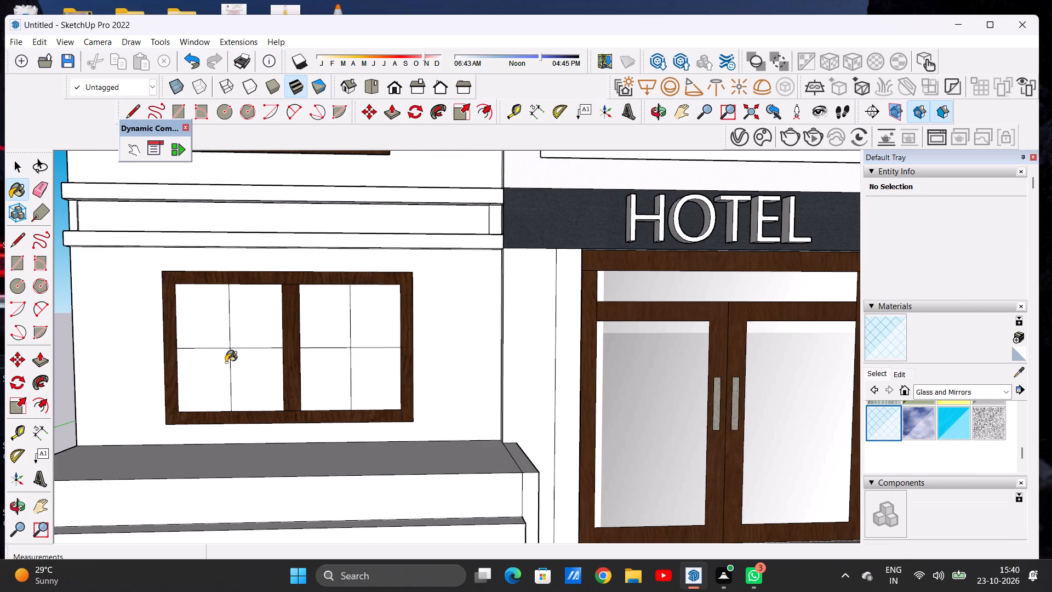
left_click(234, 367)
left_click(258, 347)
left_click(218, 339)
left_click(339, 339)
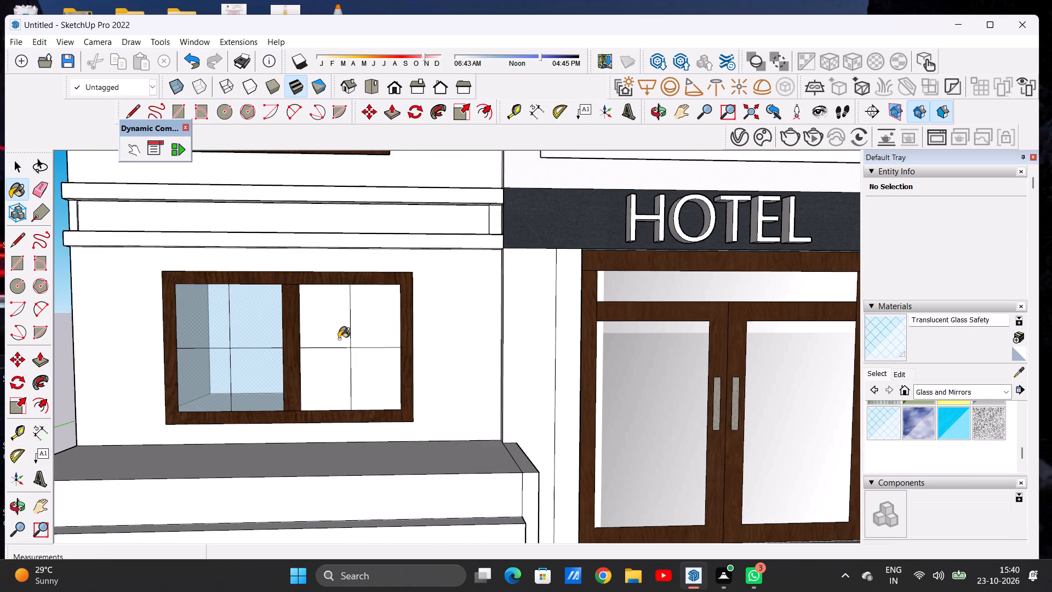
left_click(372, 333)
left_click(368, 365)
left_click(335, 371)
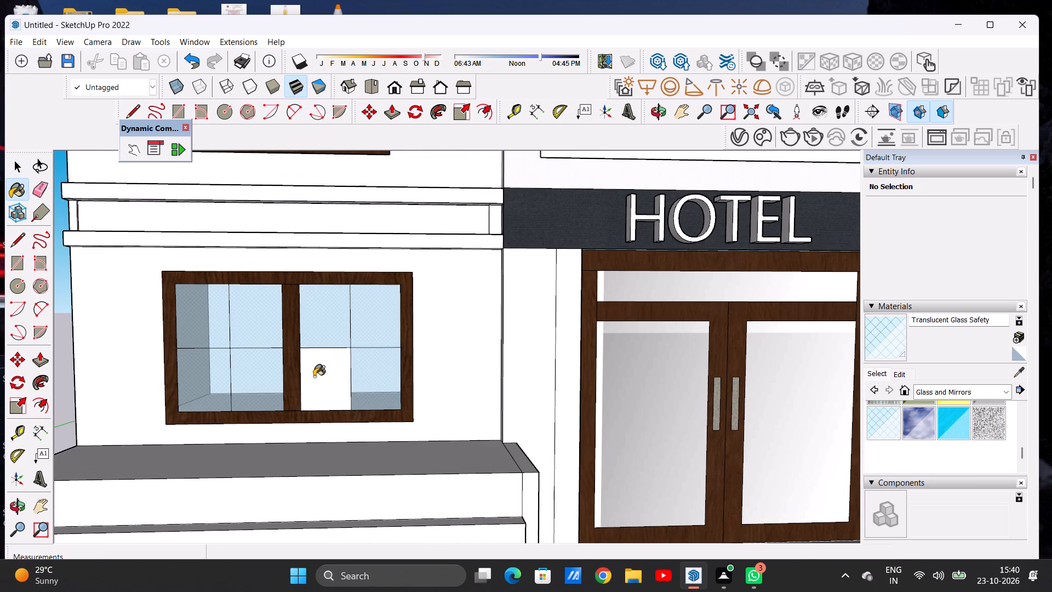
Paint all eight panes of the ground-floor window right of the entrance with Translucent Glass Safety.
scroll(314, 375, "down", 13)
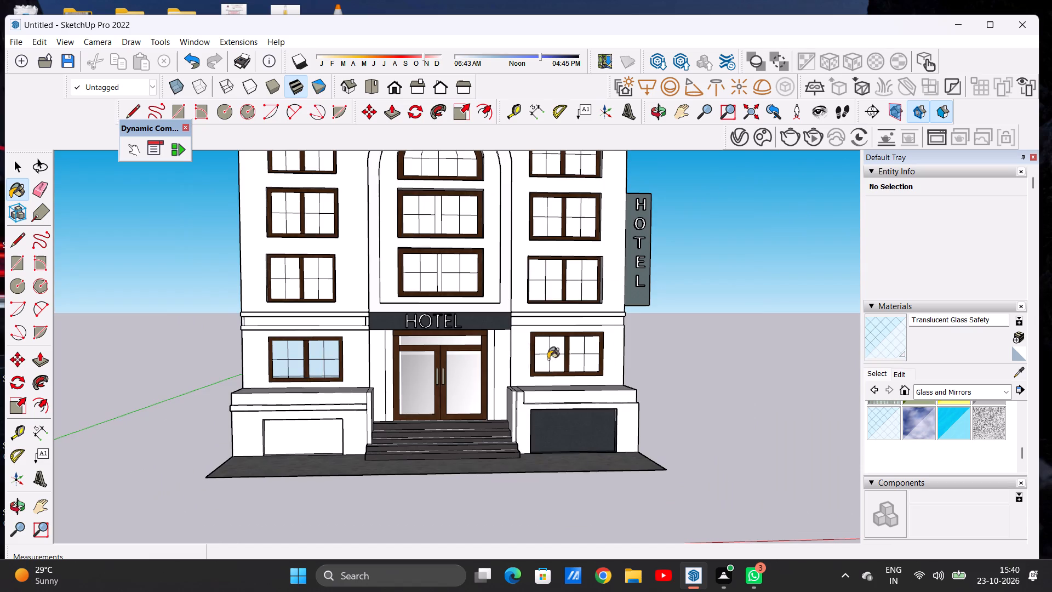
scroll(598, 355, "up", 14)
left_click(512, 333)
left_click(511, 375)
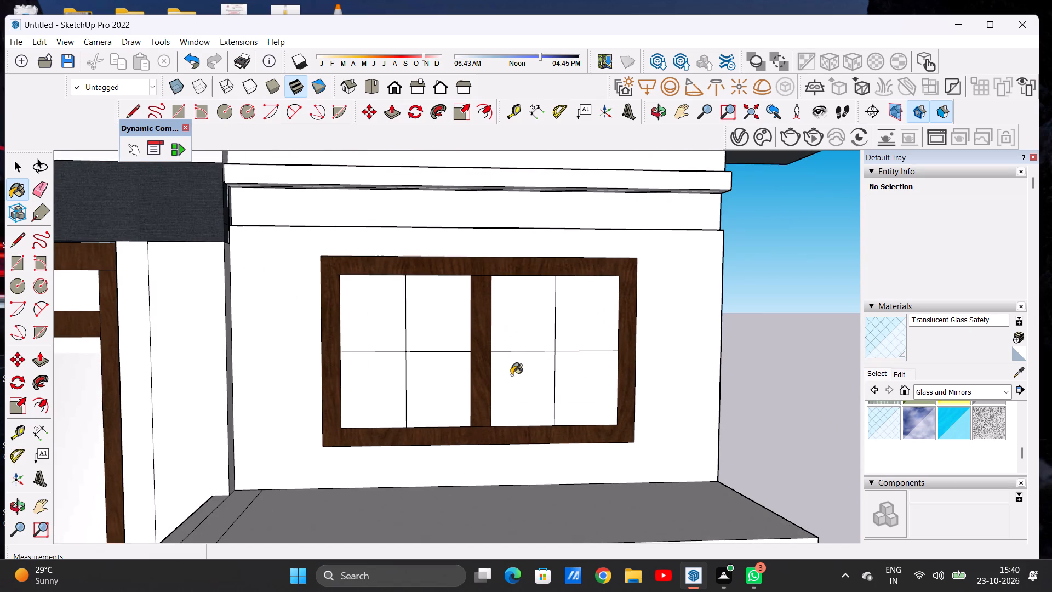
left_click(581, 375)
left_click(587, 343)
left_click(430, 378)
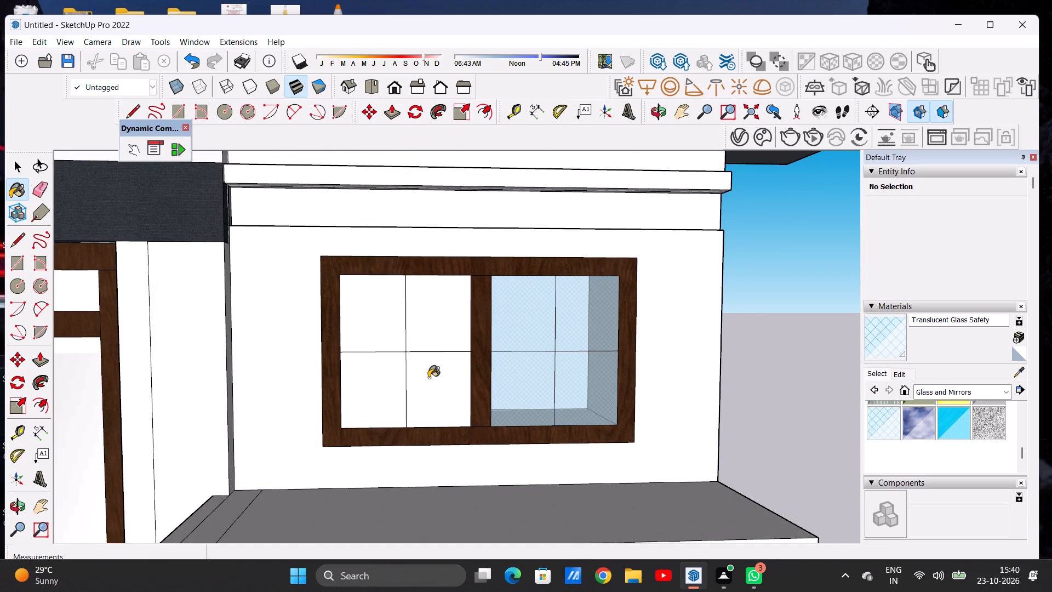
left_click(393, 385)
left_click(383, 336)
left_click(434, 329)
Paint all eight panes of the lowest upper-floor window in the facade's right column with Translucent Glass Safety.
scroll(364, 372, "down", 18)
scroll(344, 384, "down", 3)
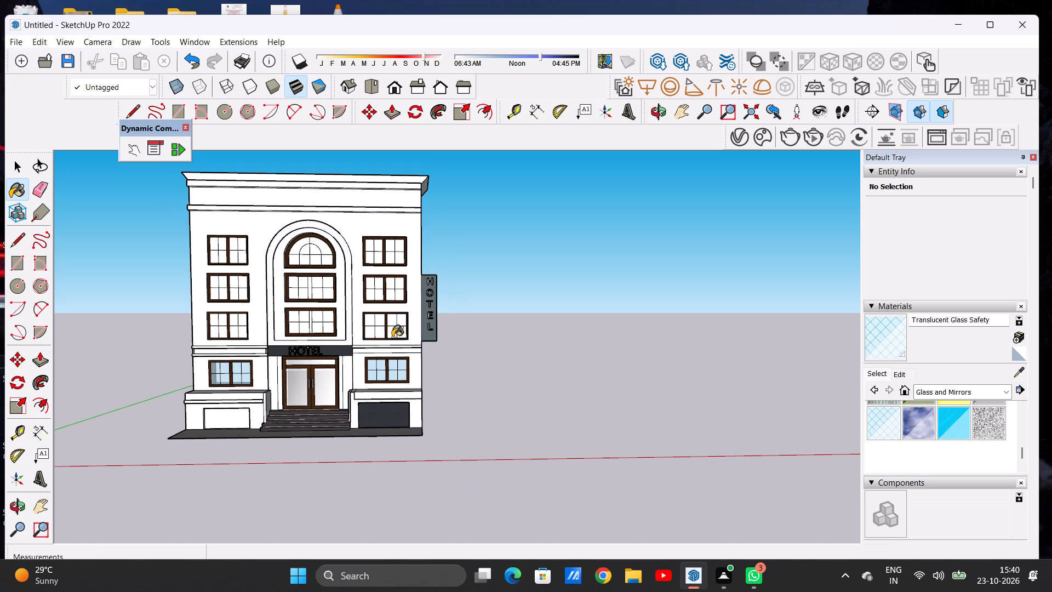
scroll(392, 337, "up", 8)
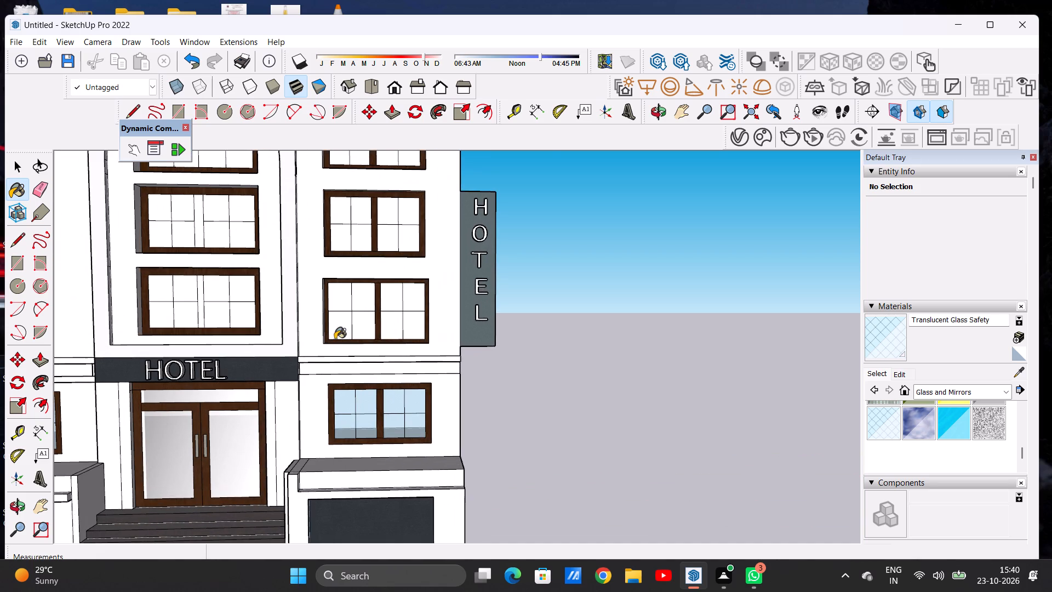
scroll(348, 318, "up", 7)
left_click(344, 291)
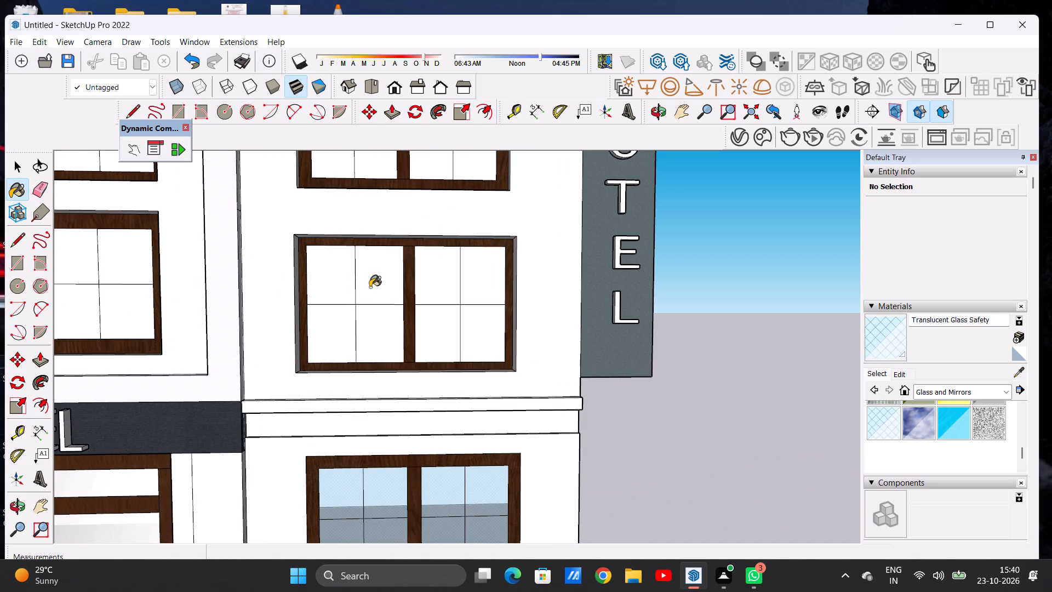
left_click(370, 287)
left_click(371, 327)
left_click(332, 335)
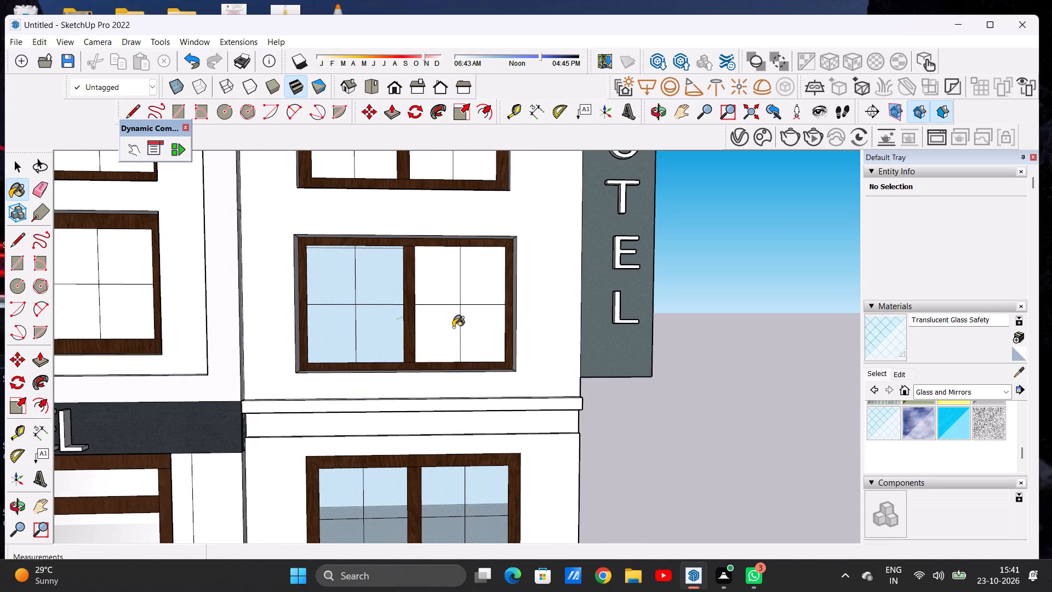
left_click(453, 332)
left_click(473, 328)
left_click(484, 288)
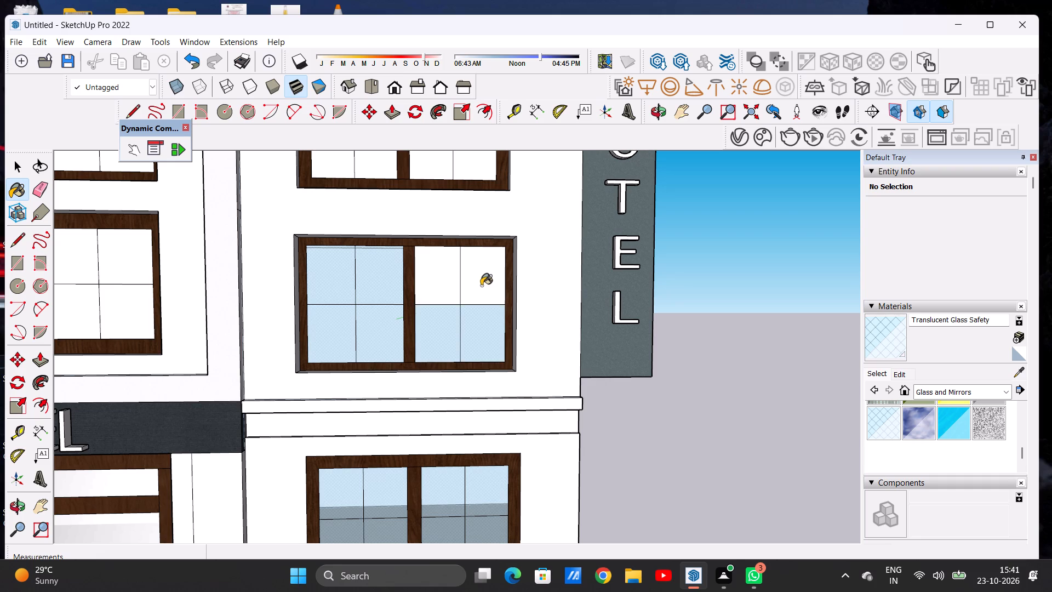
left_click(438, 287)
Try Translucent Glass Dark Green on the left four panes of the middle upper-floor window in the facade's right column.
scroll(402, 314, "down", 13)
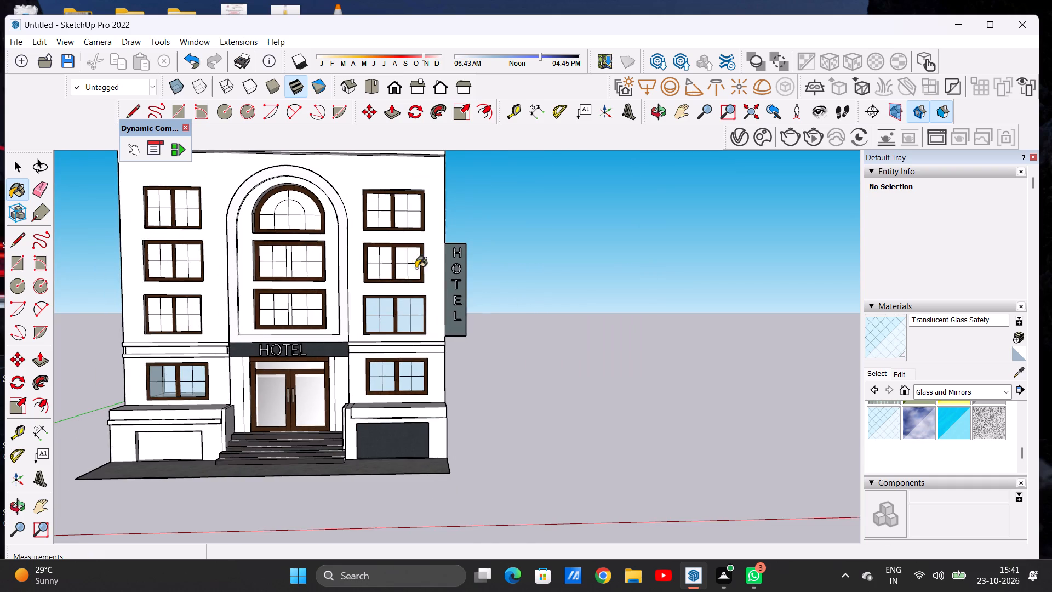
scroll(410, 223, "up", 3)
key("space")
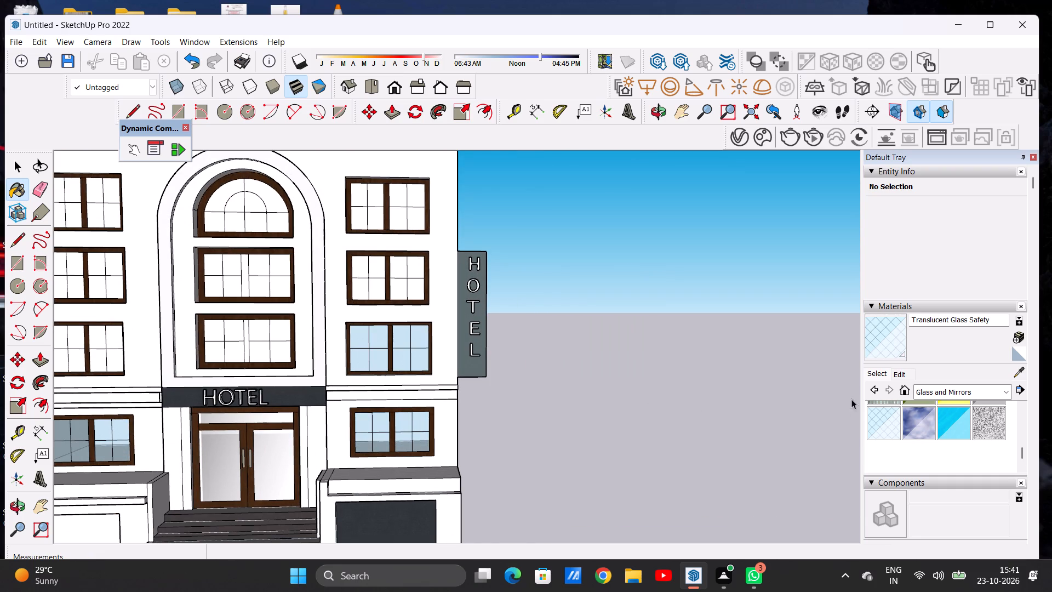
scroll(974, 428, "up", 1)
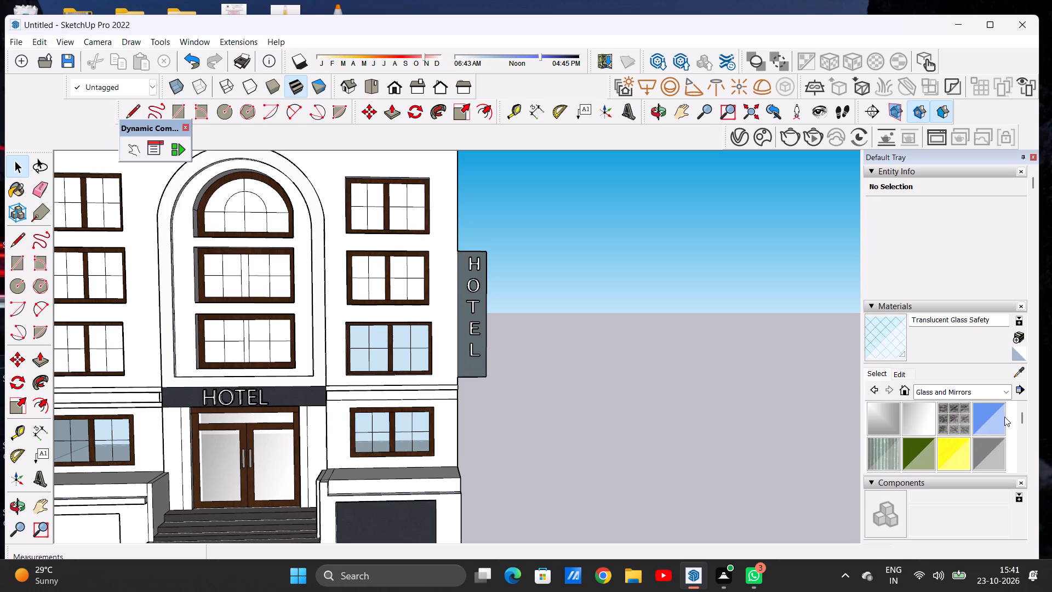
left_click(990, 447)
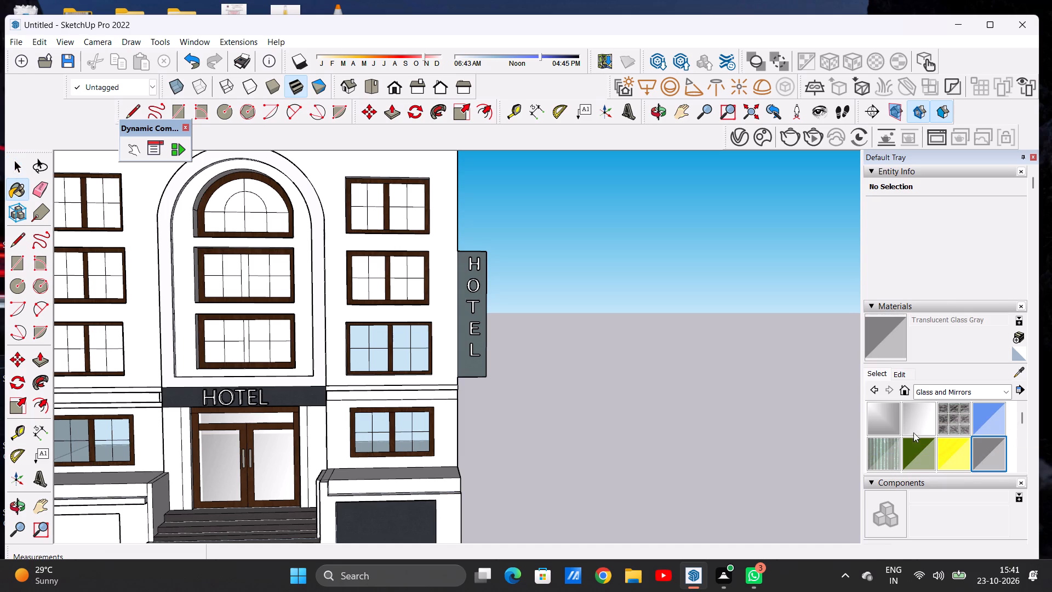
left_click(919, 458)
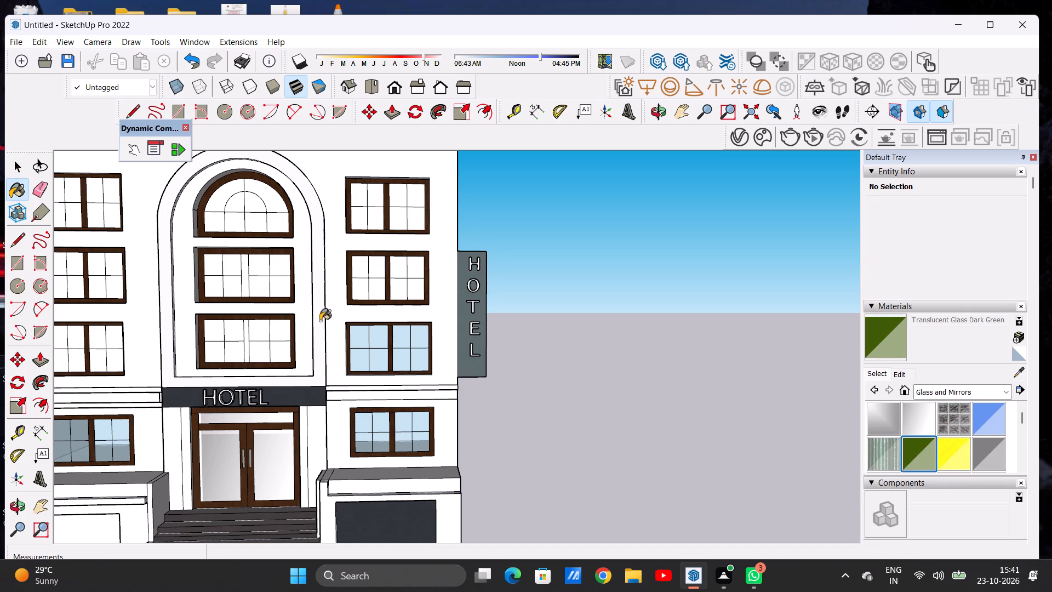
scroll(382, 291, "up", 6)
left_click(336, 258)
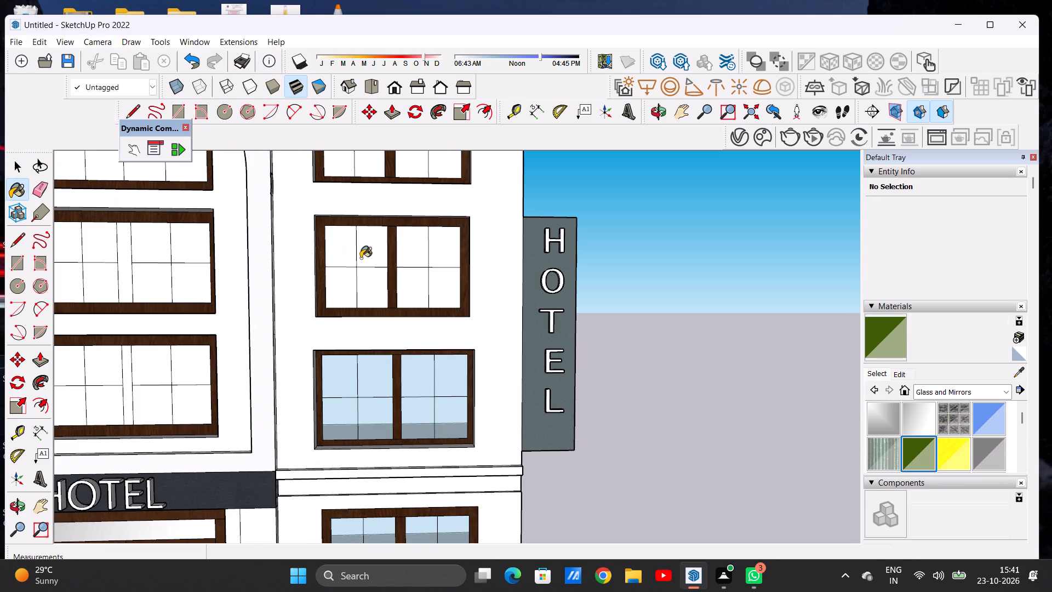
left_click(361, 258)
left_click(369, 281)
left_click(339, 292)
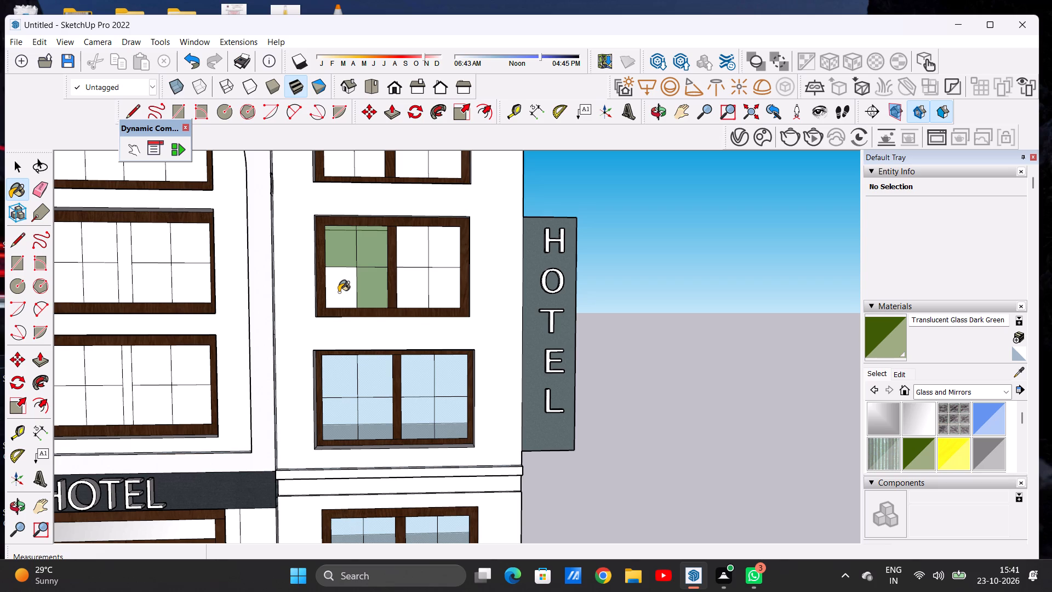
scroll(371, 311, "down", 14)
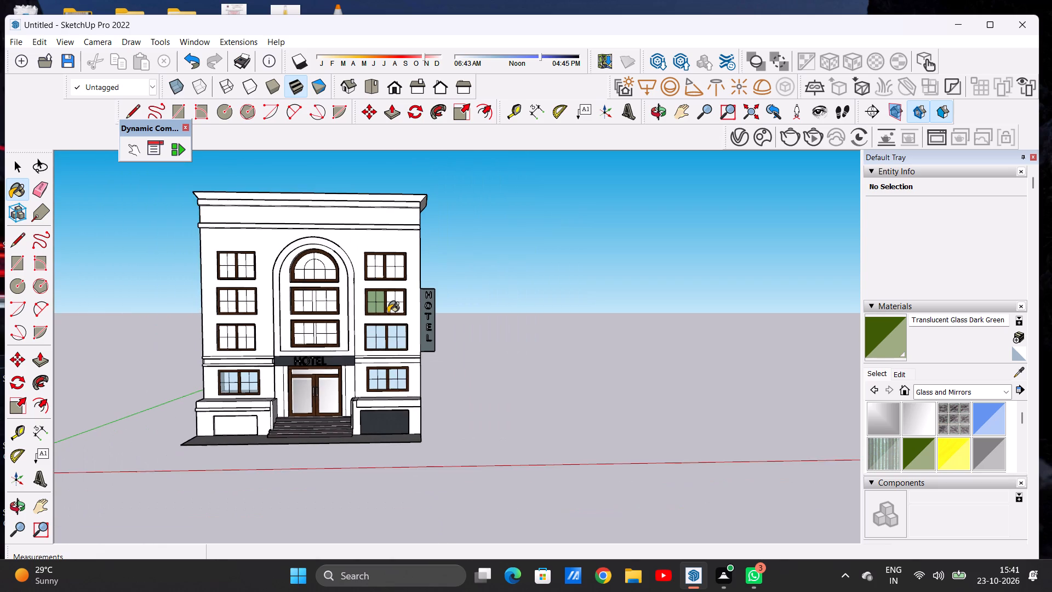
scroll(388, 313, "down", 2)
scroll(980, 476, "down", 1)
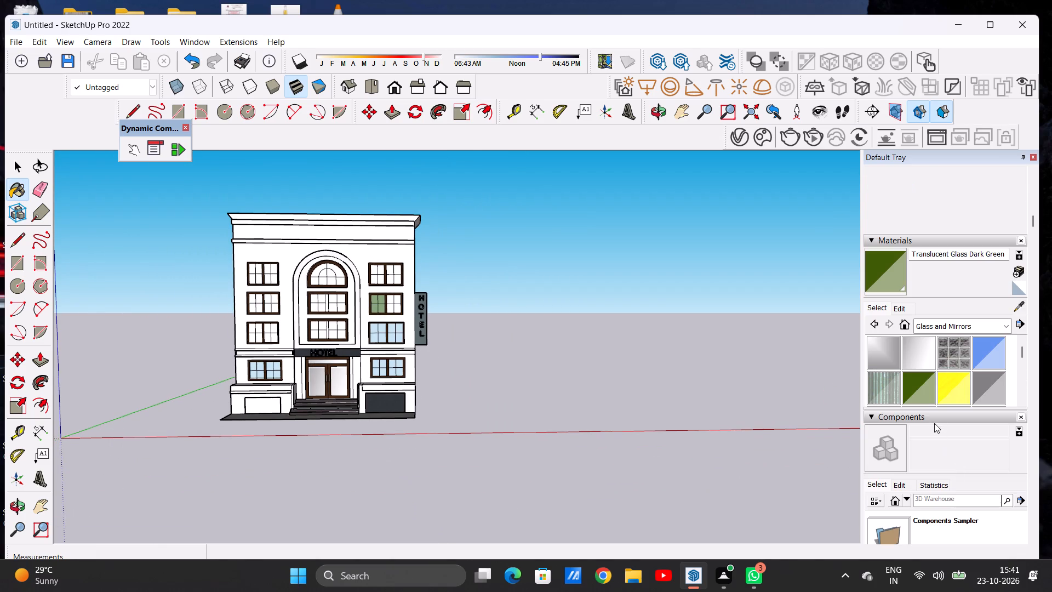
Paint all eight panes of the middle upper-floor window in the facade's right column with Translucent Glass Gray.
left_click(995, 391)
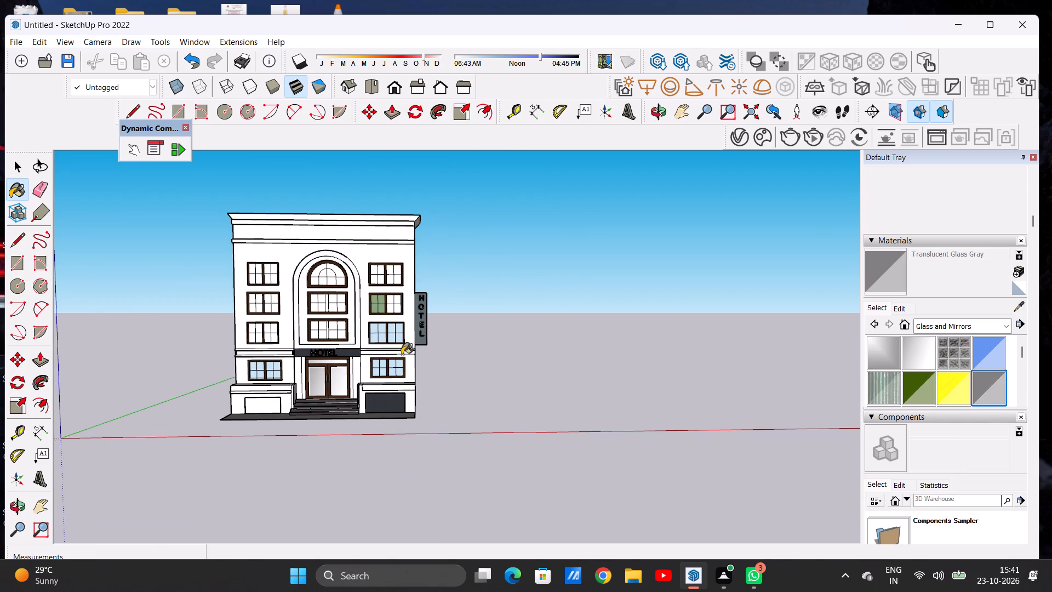
scroll(396, 320, "up", 4)
scroll(329, 304, "up", 12)
left_click(419, 270)
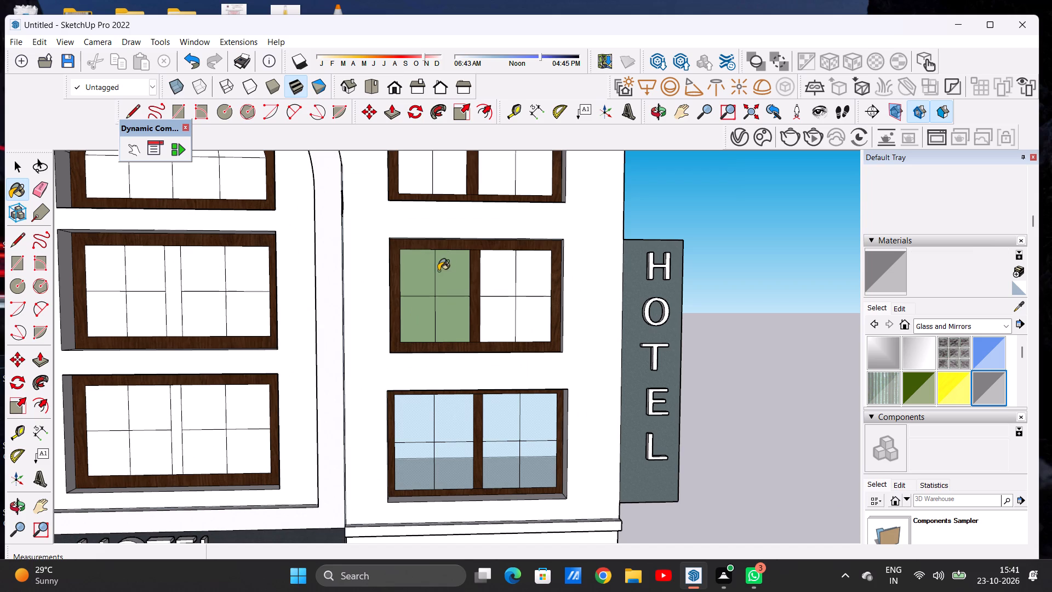
left_click(444, 271)
left_click(447, 314)
left_click(417, 318)
left_click(500, 318)
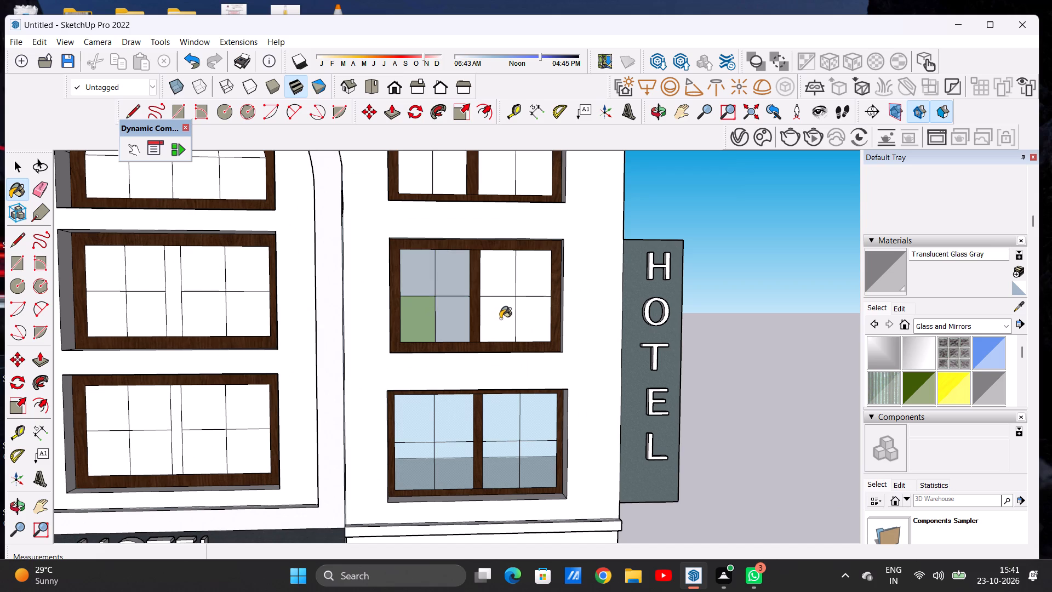
left_click(531, 316)
left_click(532, 293)
left_click(505, 284)
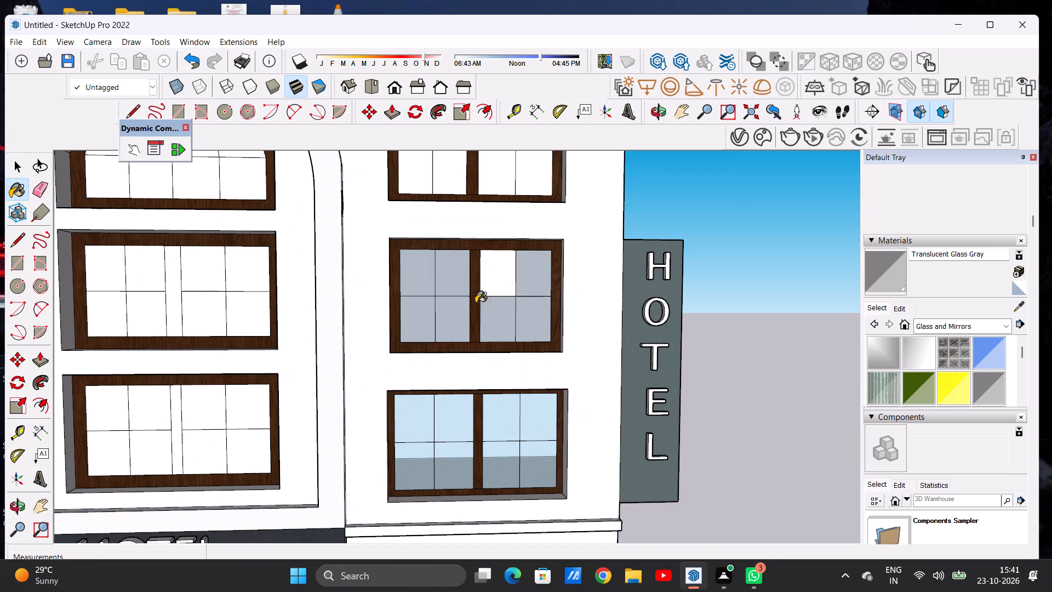
Paint all eight panes of the middle upper-floor window in the facade's left column with Translucent Glass Gray.
scroll(424, 324, "down", 16)
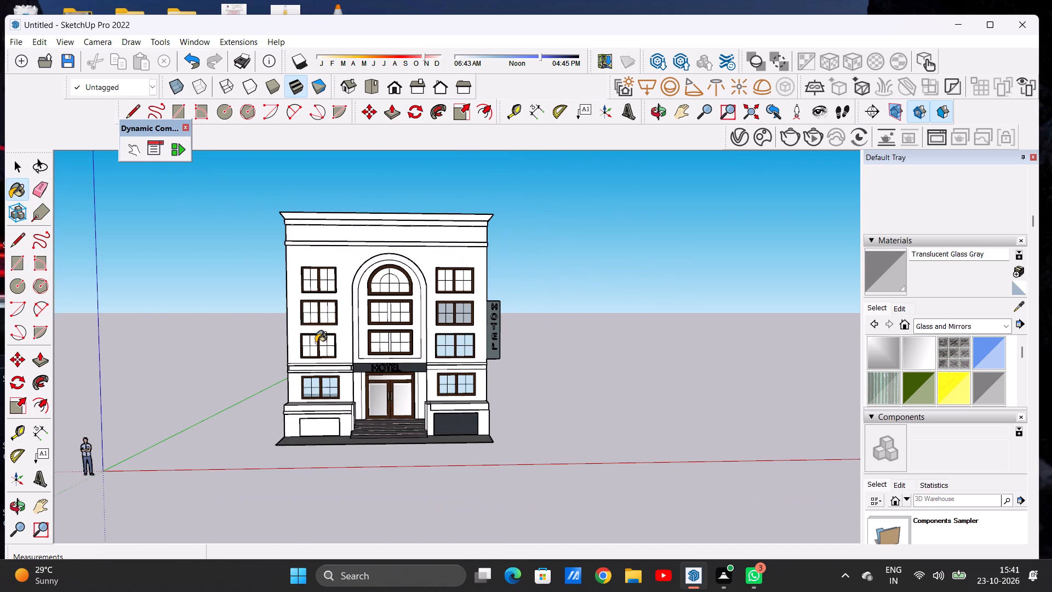
scroll(316, 343, "up", 3)
scroll(316, 343, "down", 1)
scroll(316, 343, "up", 2)
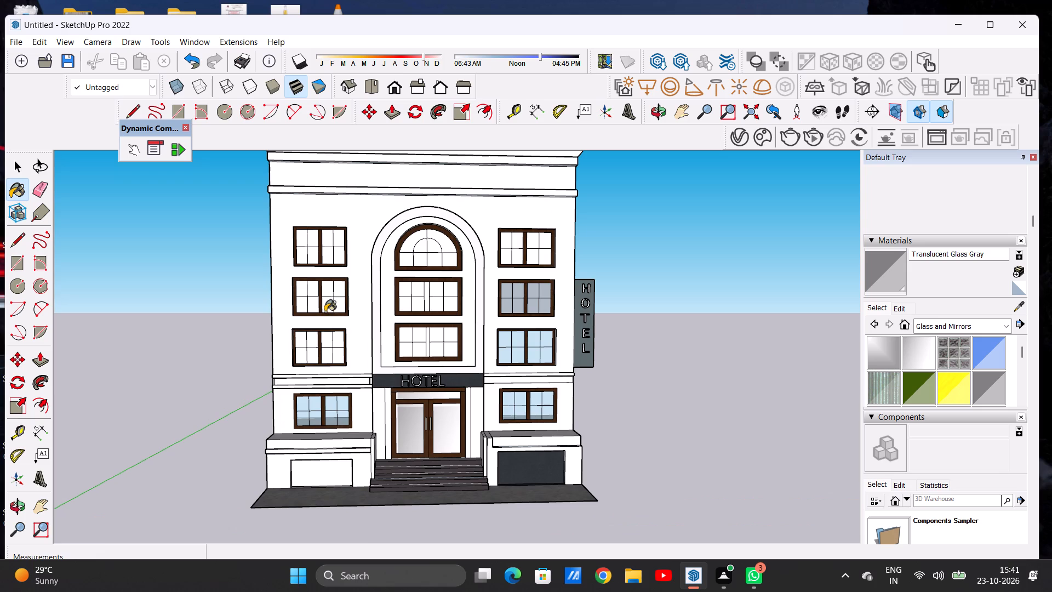
scroll(333, 291, "up", 14)
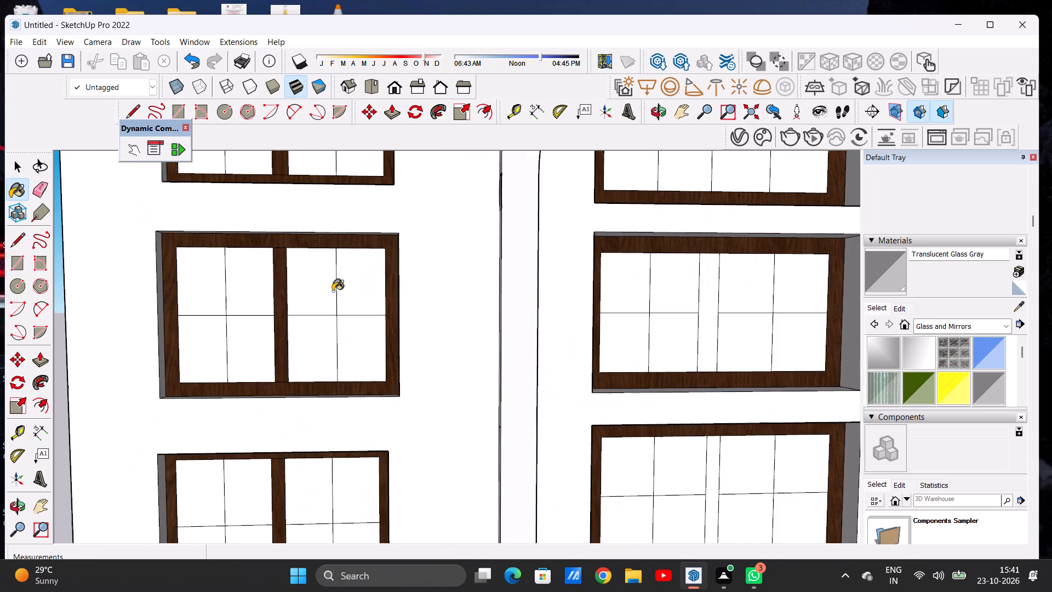
left_click(311, 301)
left_click(356, 298)
left_click(355, 338)
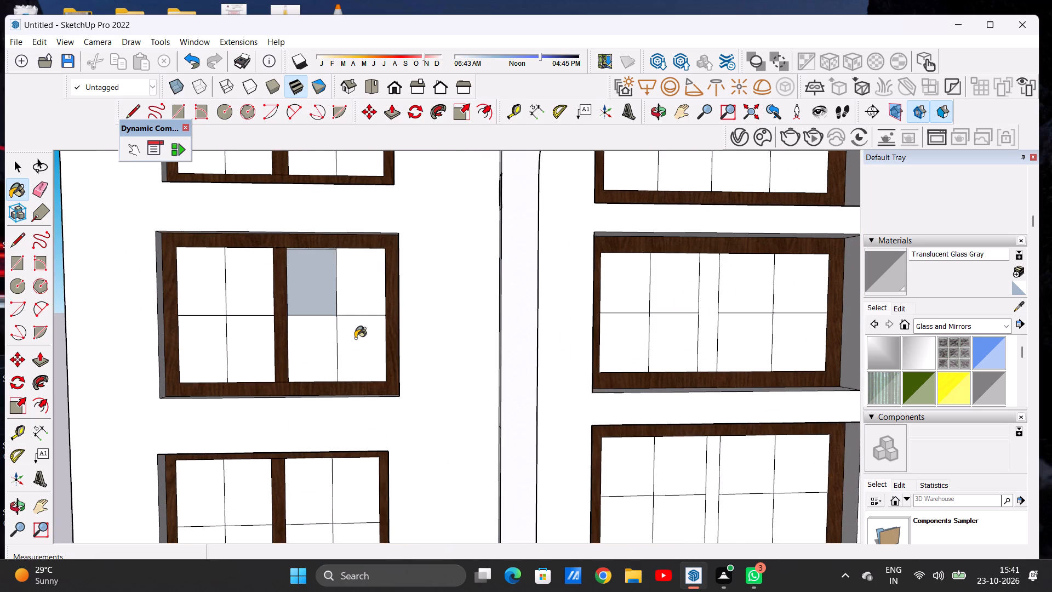
left_click(317, 350)
left_click(247, 352)
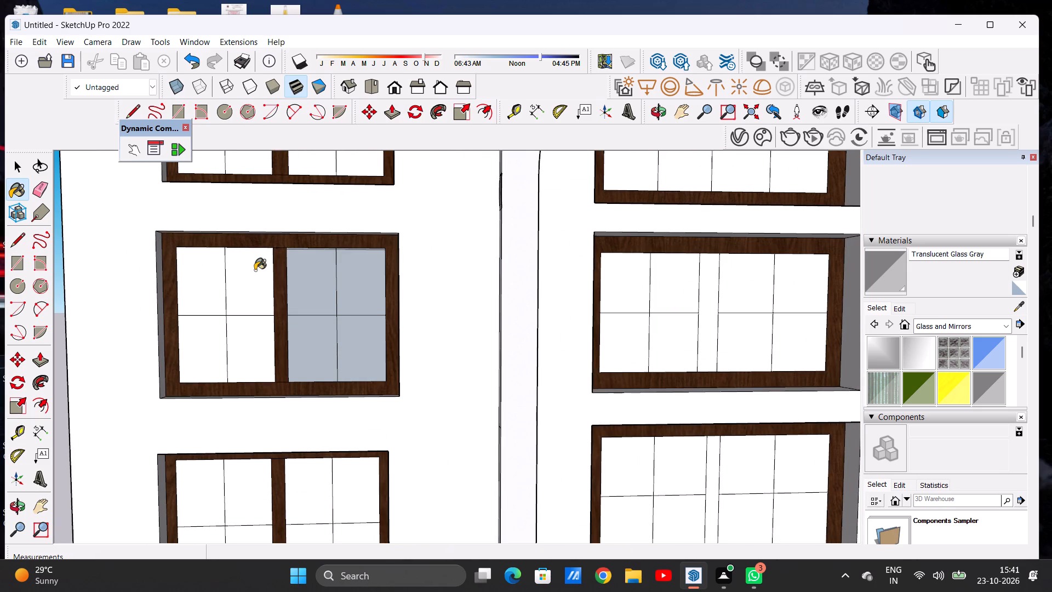
left_click(255, 270)
double_click(204, 280)
left_click(207, 329)
Paint all eight panes of the middle window inside the central arch bay with Translucent Glass Gray, leaving its centre mullion unpainted.
scroll(217, 344, "down", 6)
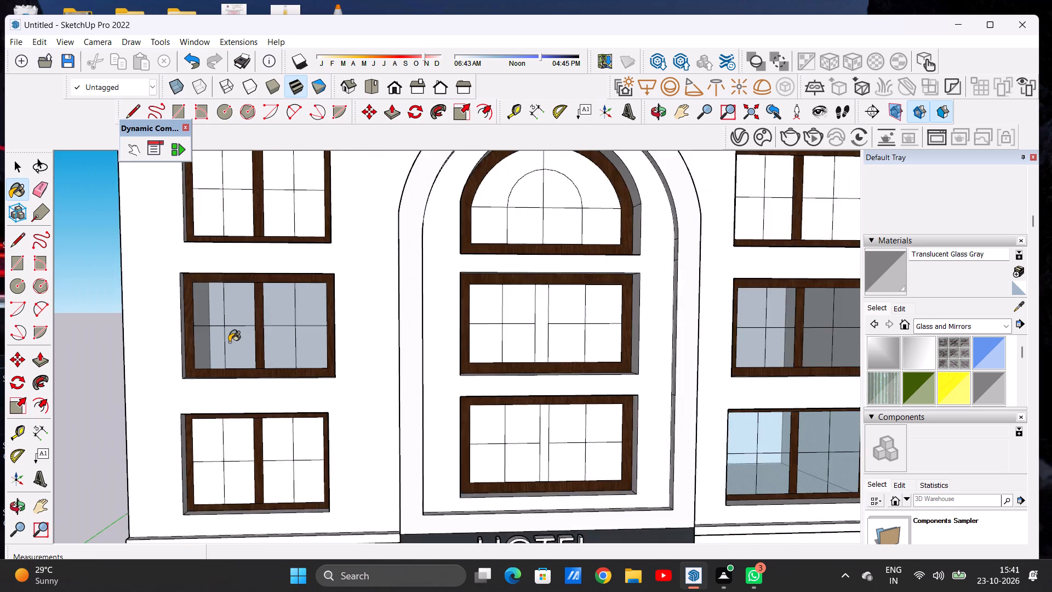
scroll(229, 342, "down", 9)
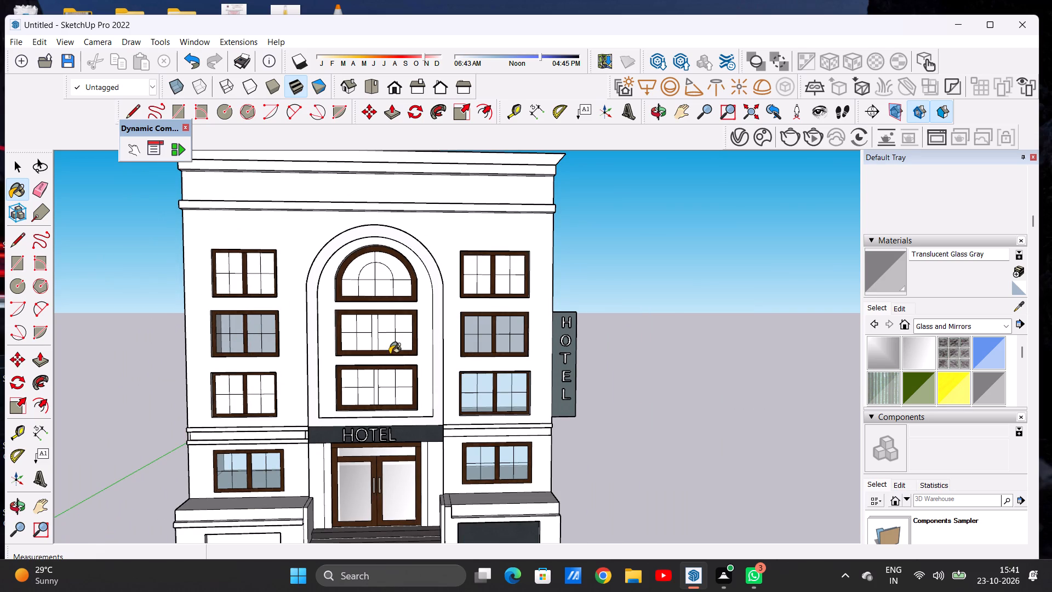
scroll(386, 360, "up", 14)
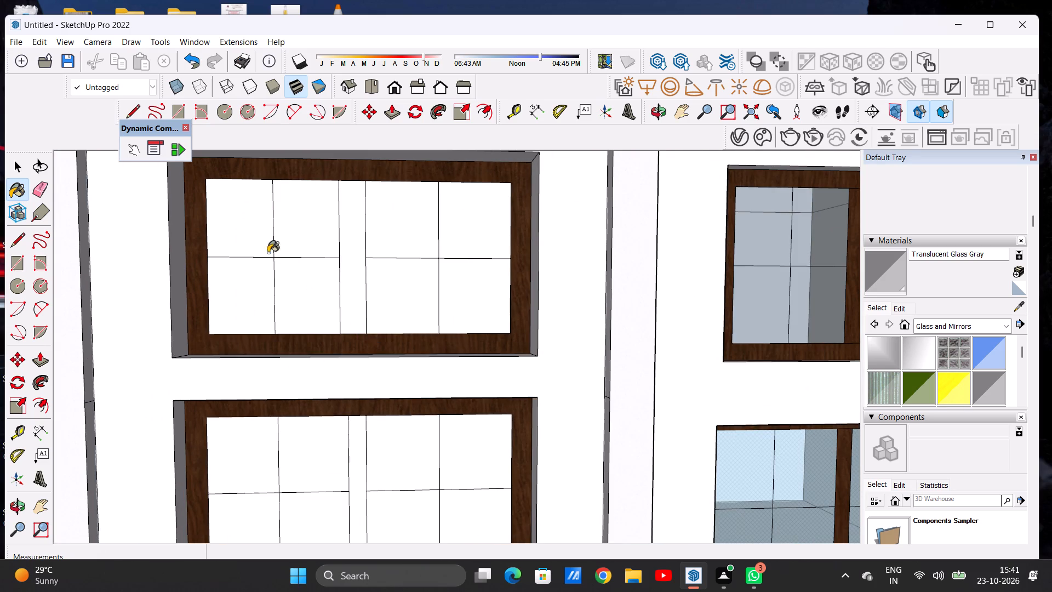
left_click(244, 240)
left_click(291, 236)
left_click(393, 234)
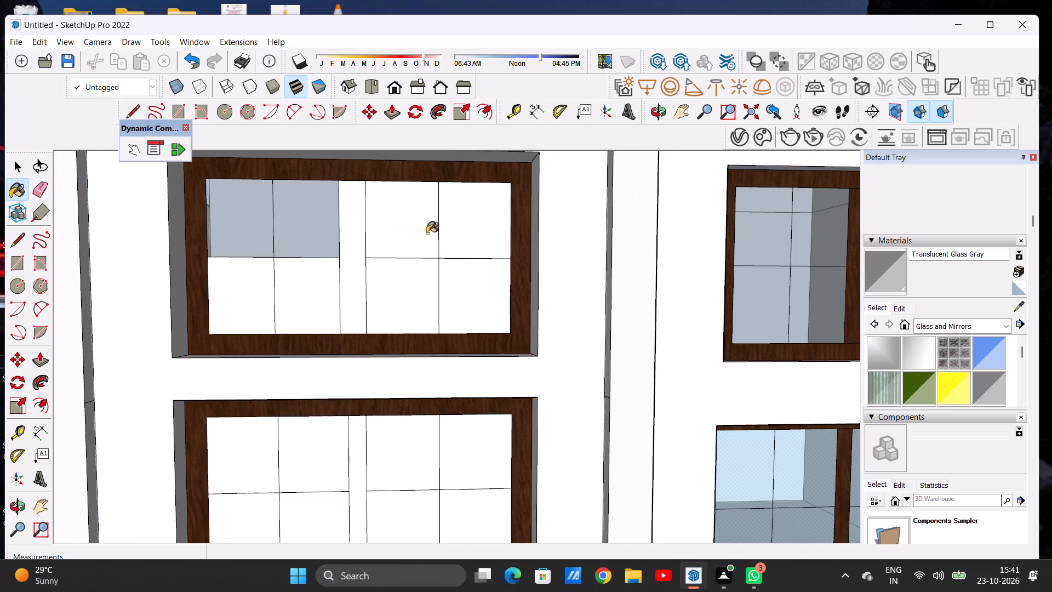
left_click(473, 233)
left_click(462, 306)
left_click(409, 313)
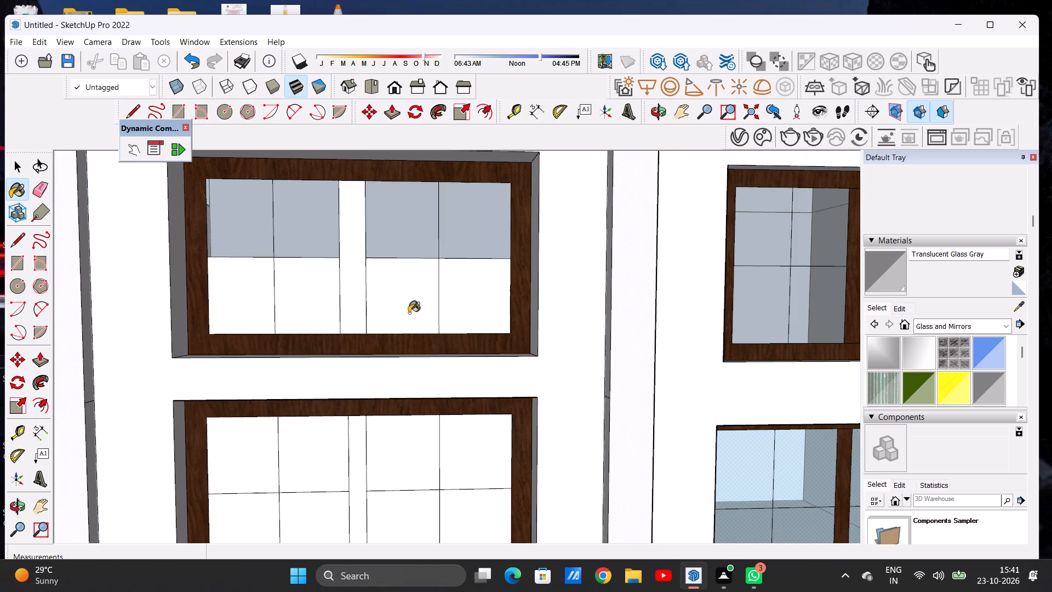
left_click(329, 311)
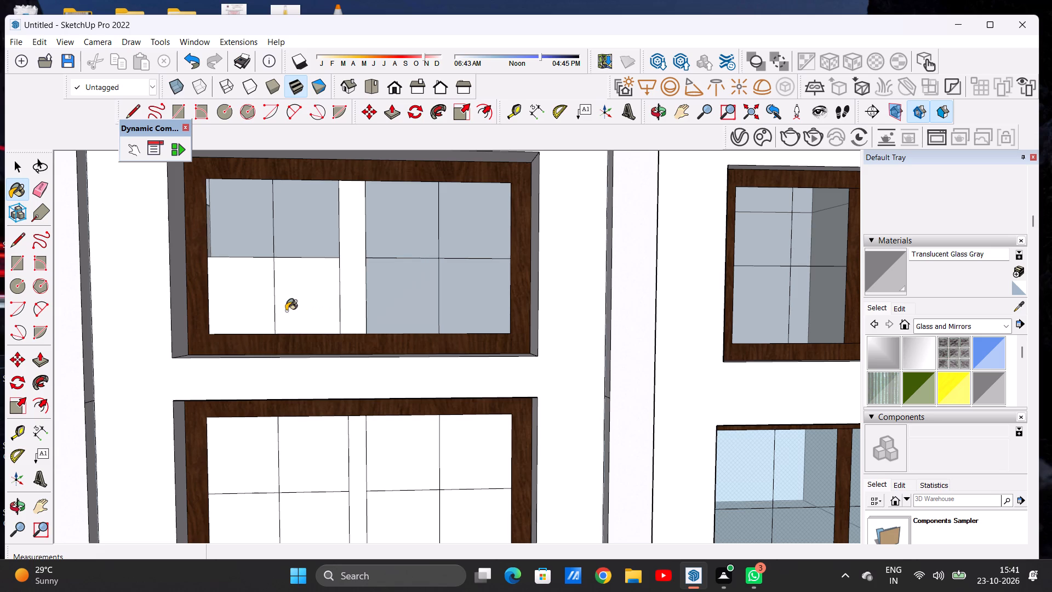
left_click(273, 311)
left_click(226, 299)
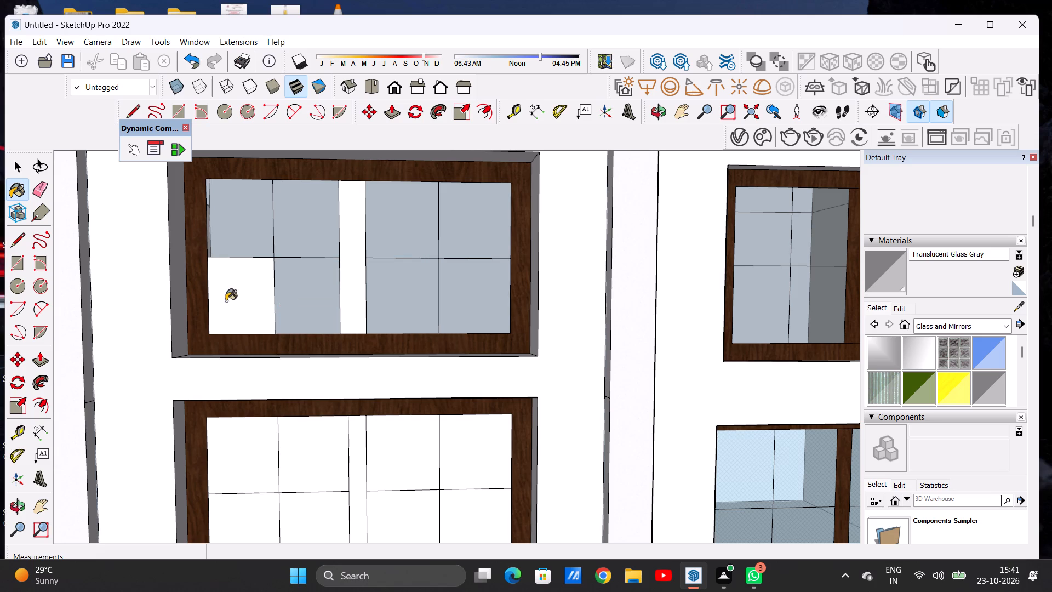
Paint the centre mullion of the arch bay's middle window with Wood Cherry Original from the Wood collection.
scroll(284, 312, "down", 12)
scroll(328, 318, "down", 6)
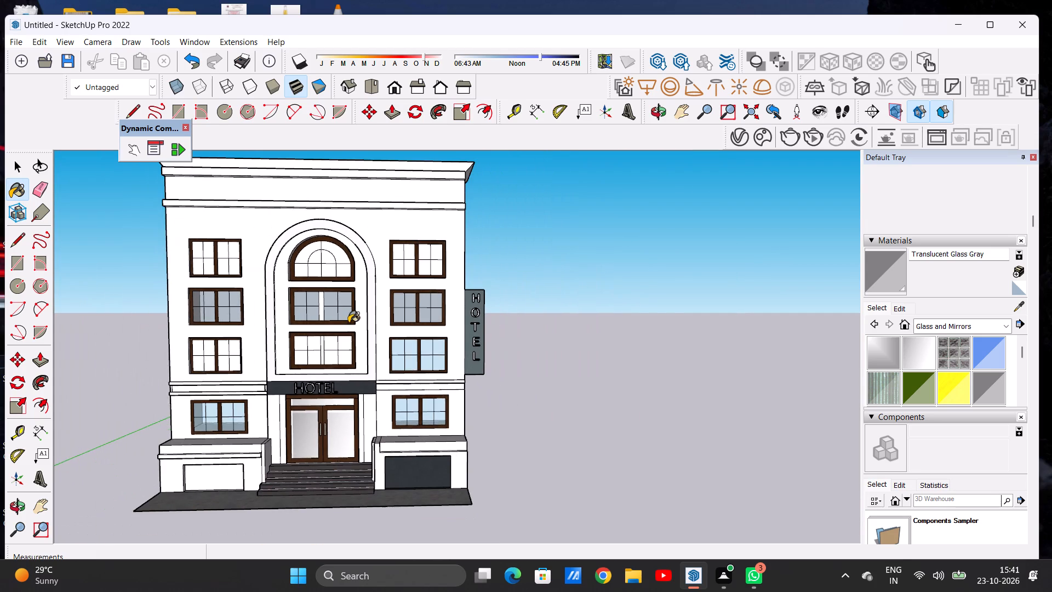
scroll(348, 323, "down", 1)
scroll(331, 318, "up", 5)
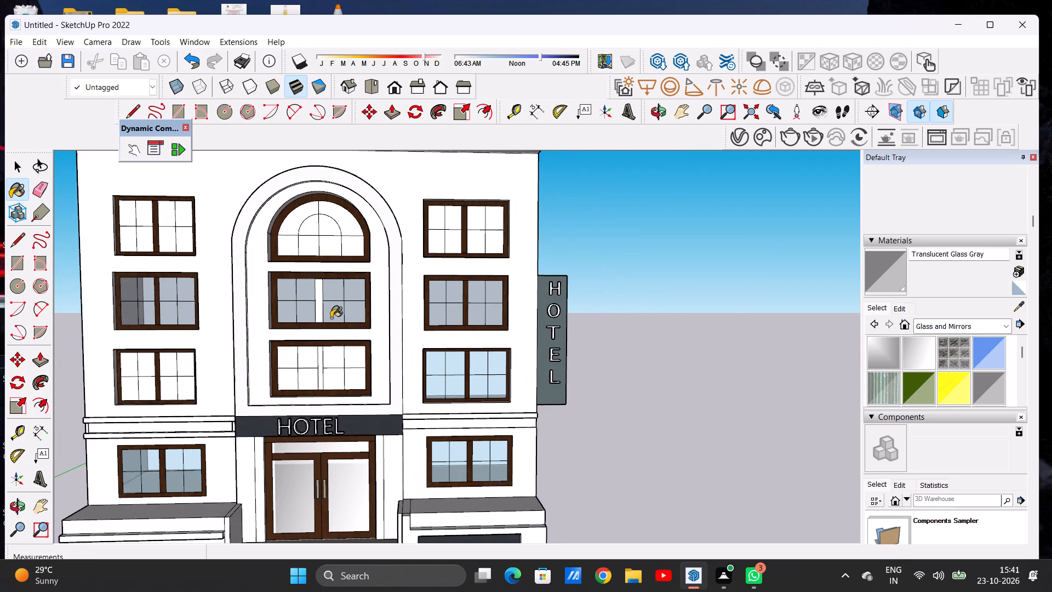
key("space")
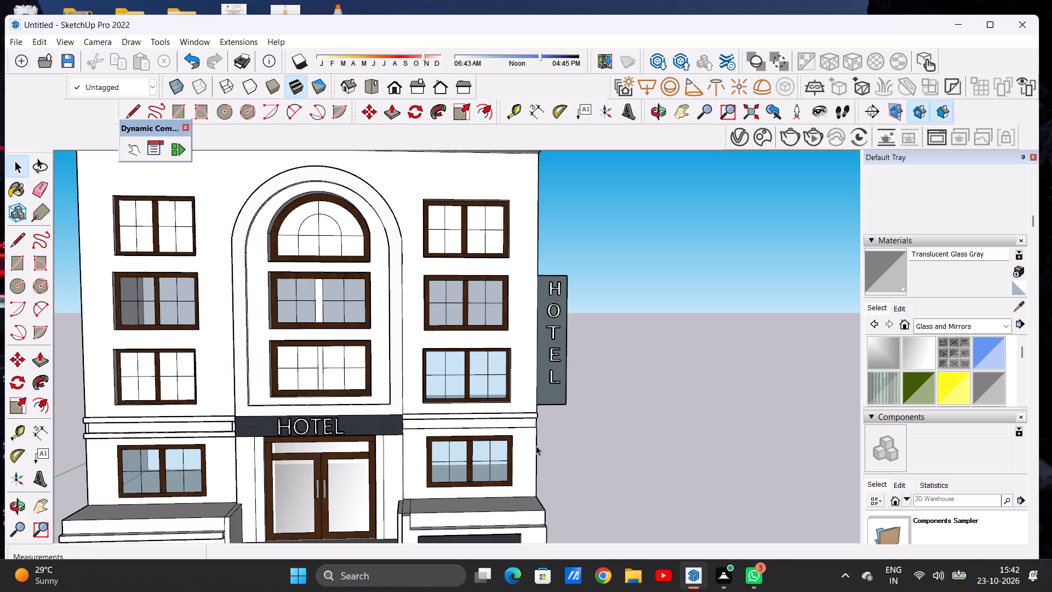
left_click(927, 327)
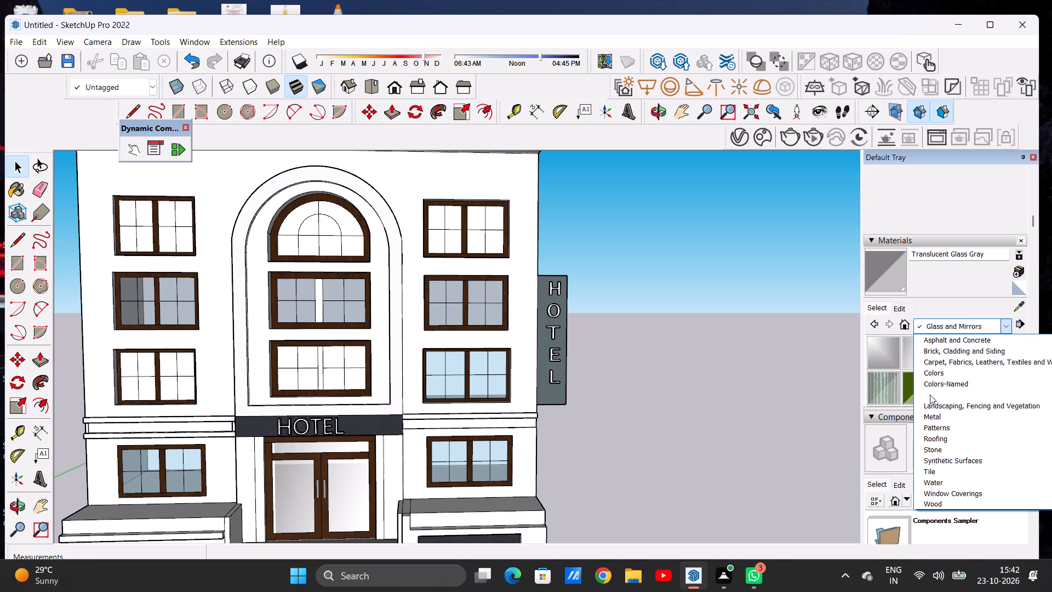
left_click(934, 501)
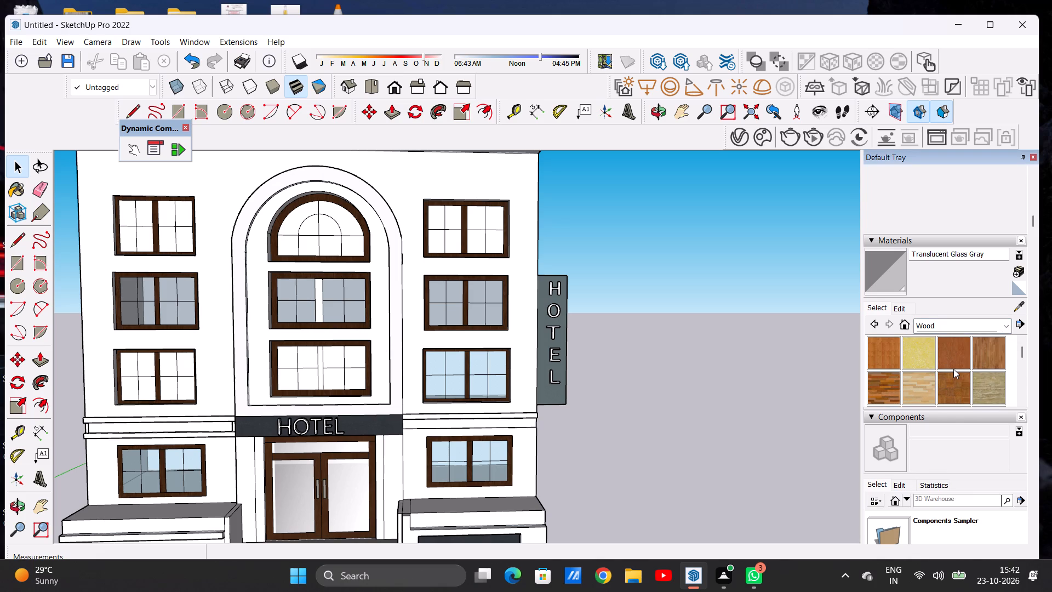
left_click(948, 356)
scroll(330, 298, "up", 14)
left_click(308, 311)
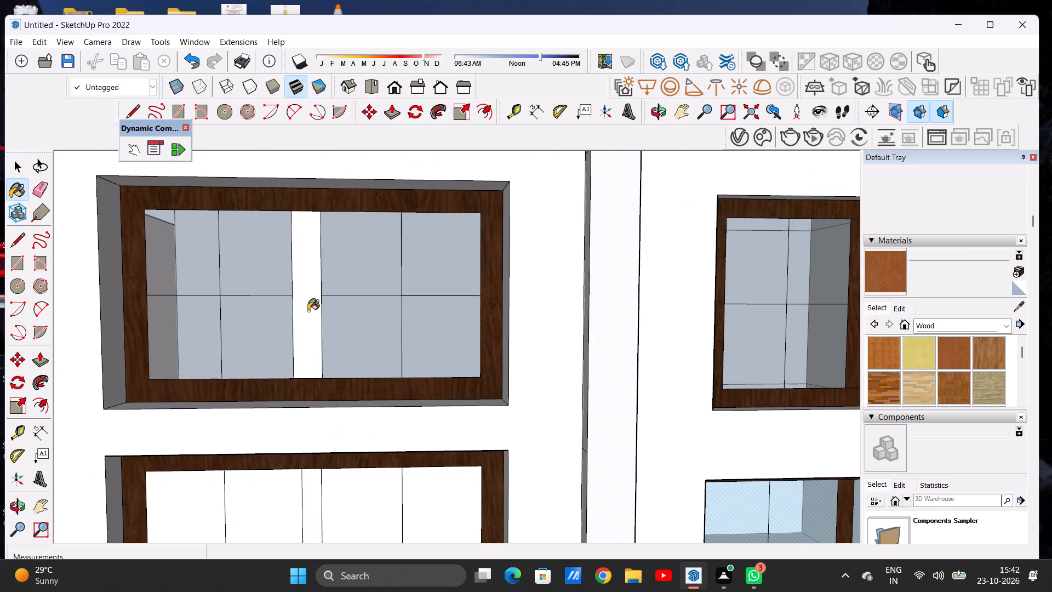
Darken the mullion's cherry wood material to match the dark brown of the surrounding window frame.
left_click(901, 310)
left_click(931, 382)
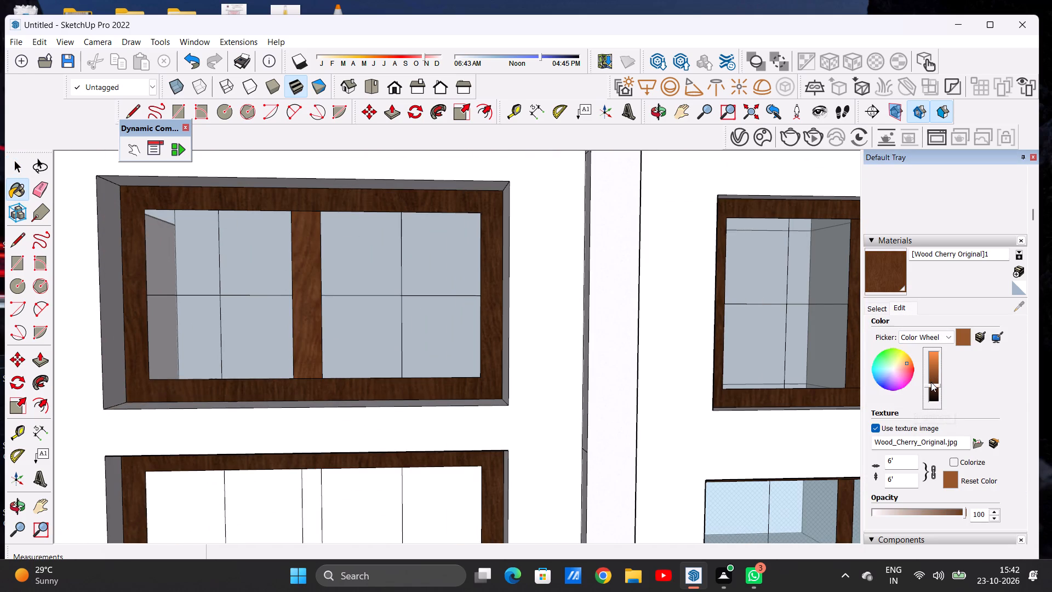
left_click(936, 391)
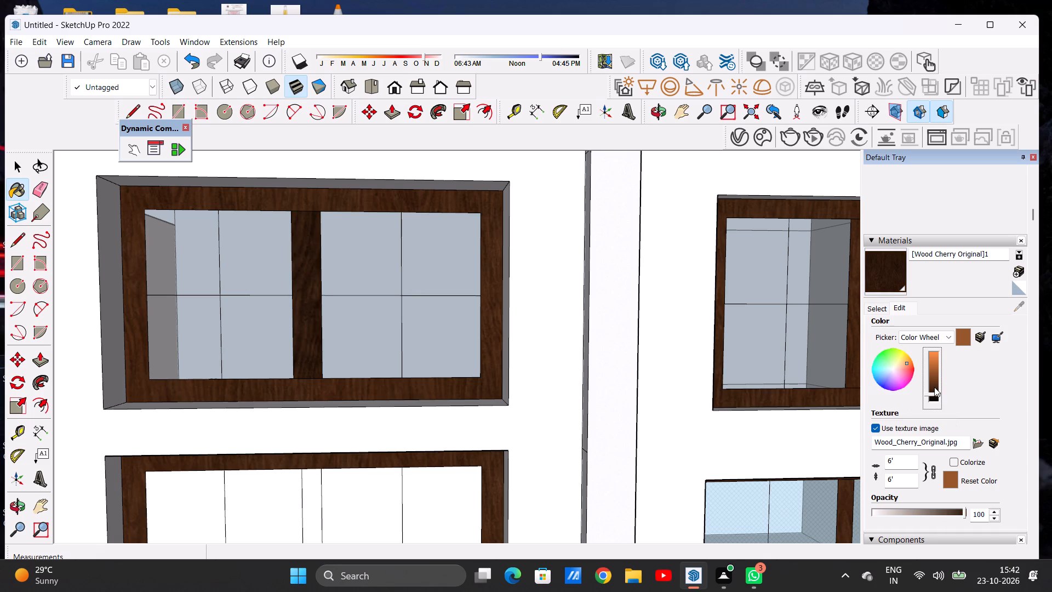
left_click(934, 387)
scroll(157, 310, "down", 6)
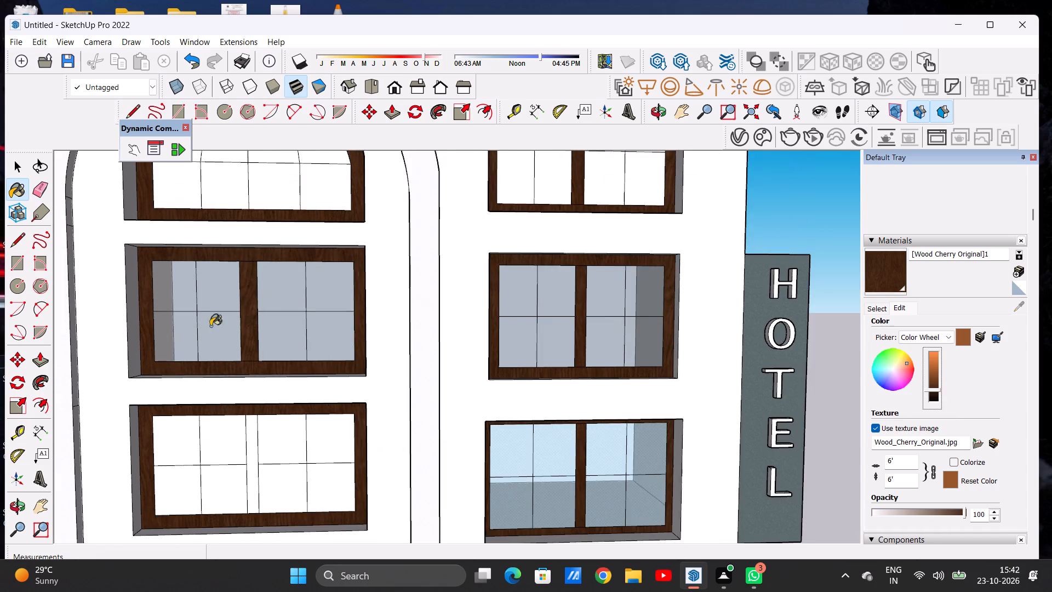
Examine the whole hotel facade to compare the painted windows with those still lacking glass.
scroll(237, 322, "down", 12)
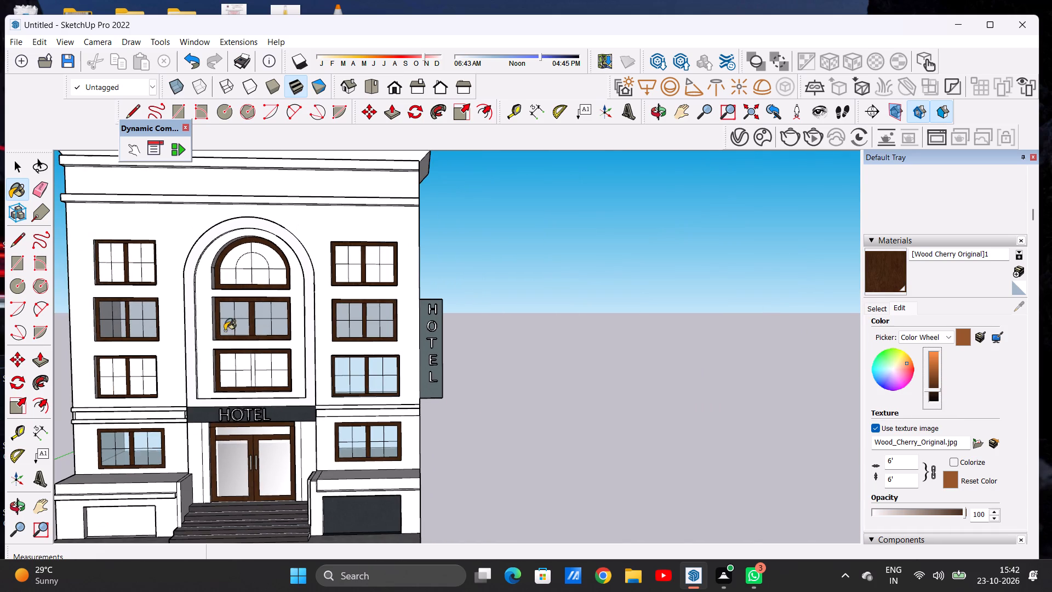
scroll(215, 341, "up", 4)
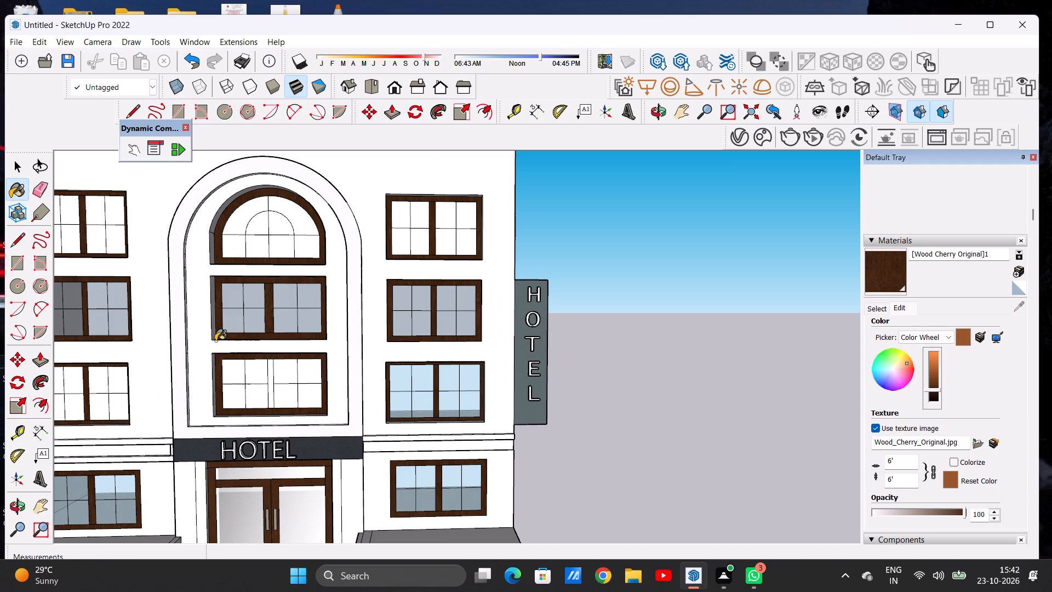
key("space")
left_click(623, 327)
key("space")
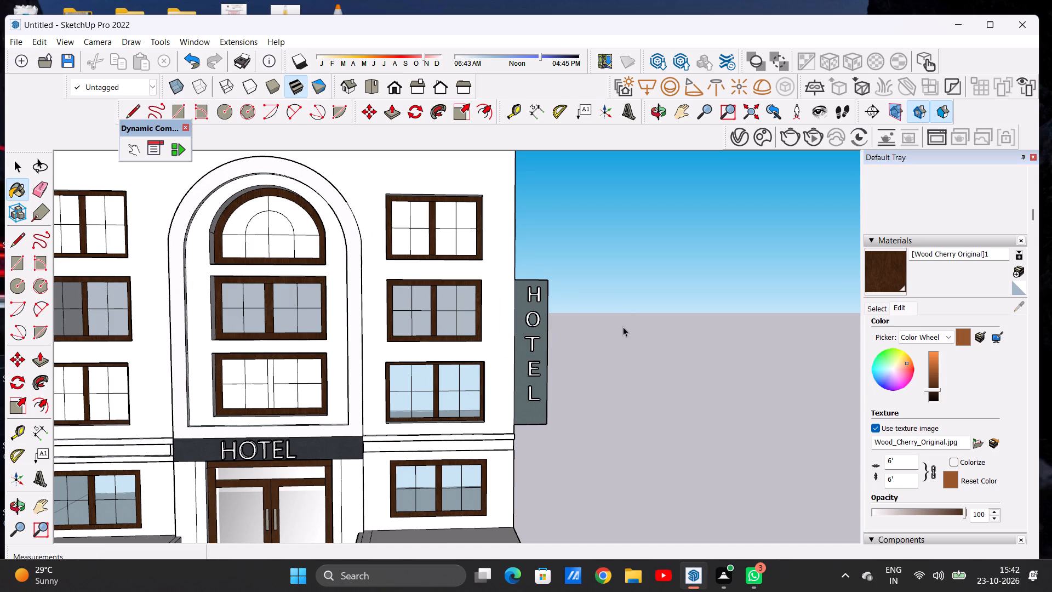
scroll(277, 312, "down", 17)
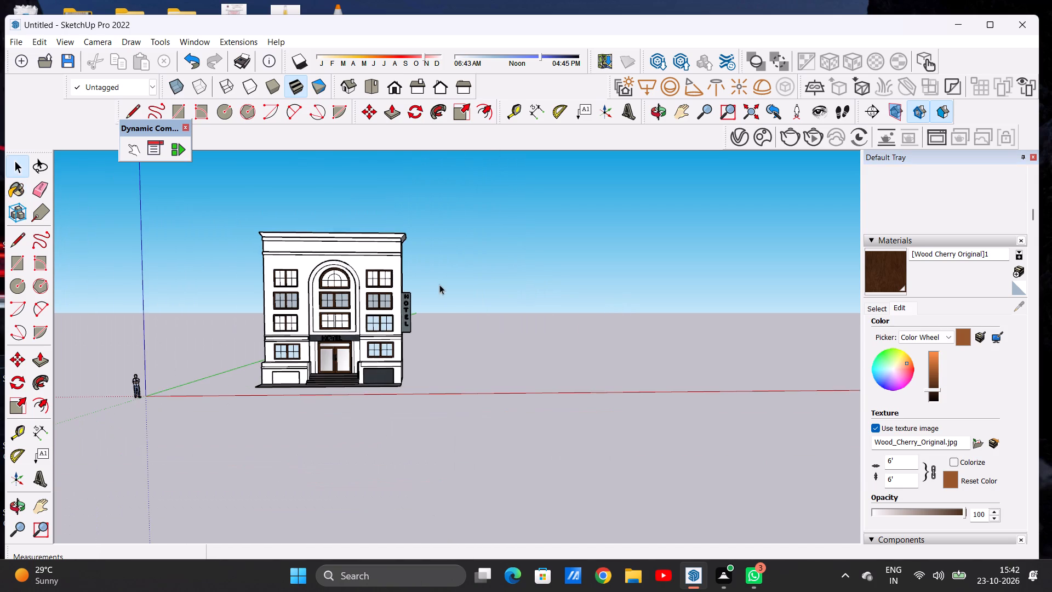
scroll(340, 295, "up", 7)
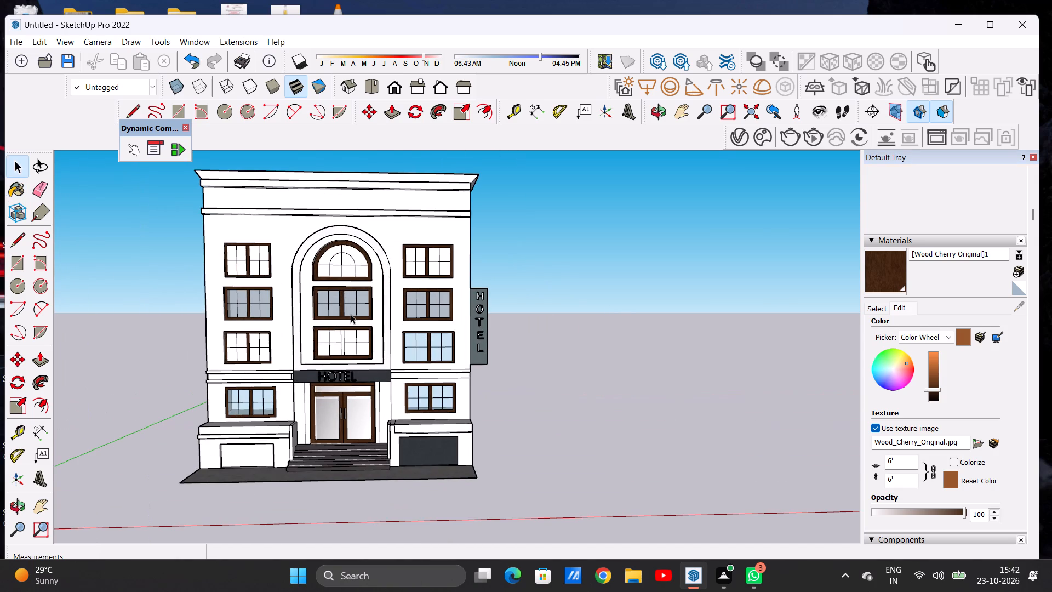
scroll(359, 306, "down", 4)
scroll(337, 358, "up", 3)
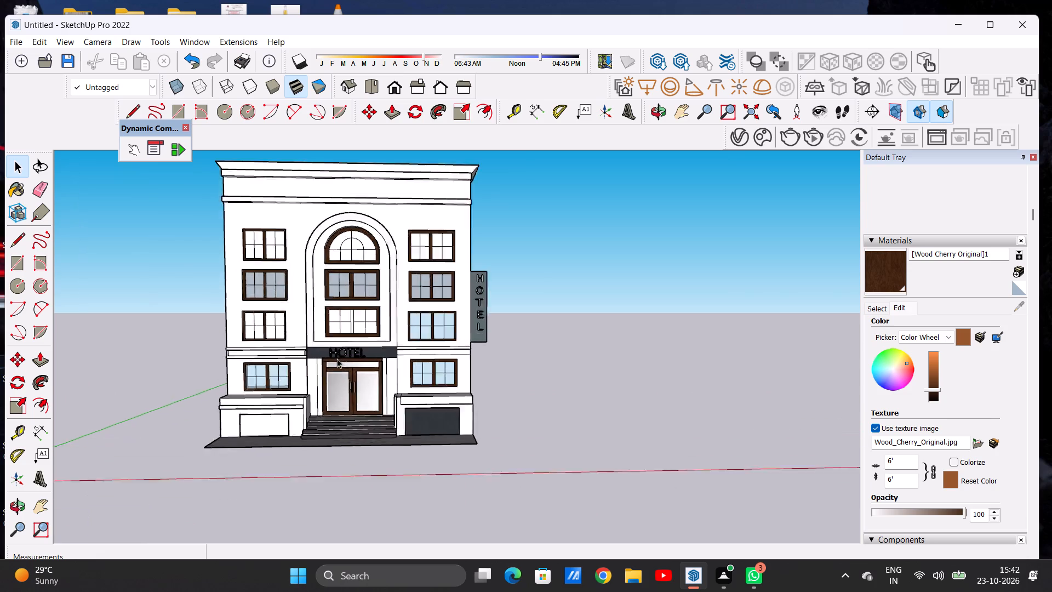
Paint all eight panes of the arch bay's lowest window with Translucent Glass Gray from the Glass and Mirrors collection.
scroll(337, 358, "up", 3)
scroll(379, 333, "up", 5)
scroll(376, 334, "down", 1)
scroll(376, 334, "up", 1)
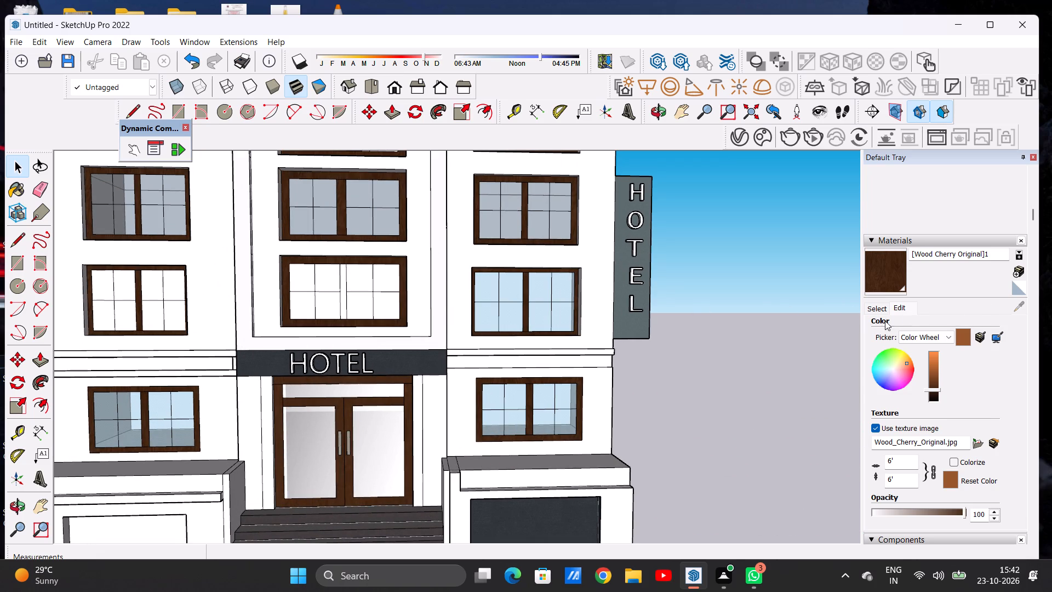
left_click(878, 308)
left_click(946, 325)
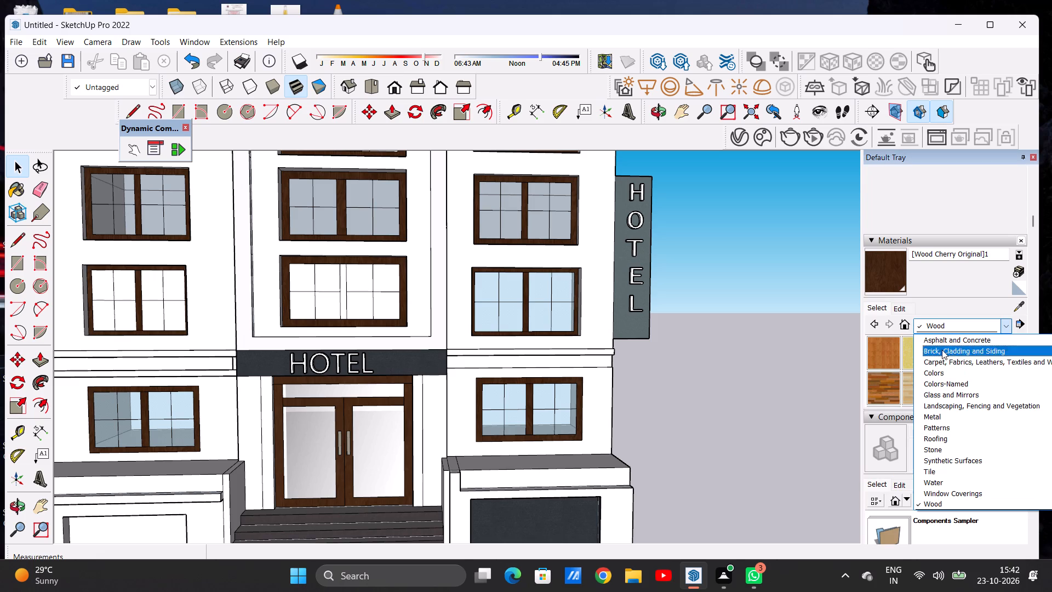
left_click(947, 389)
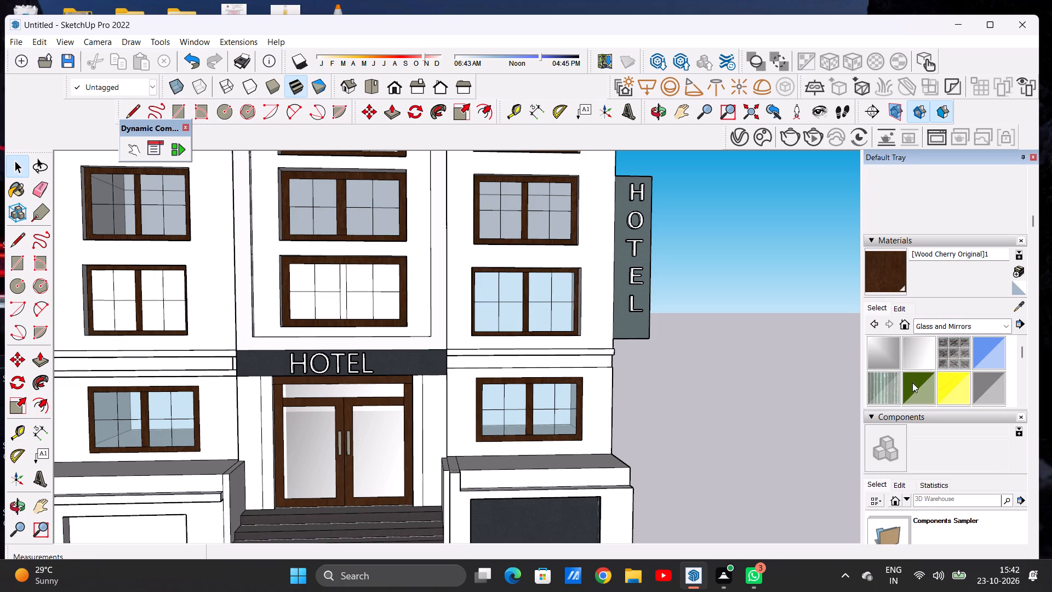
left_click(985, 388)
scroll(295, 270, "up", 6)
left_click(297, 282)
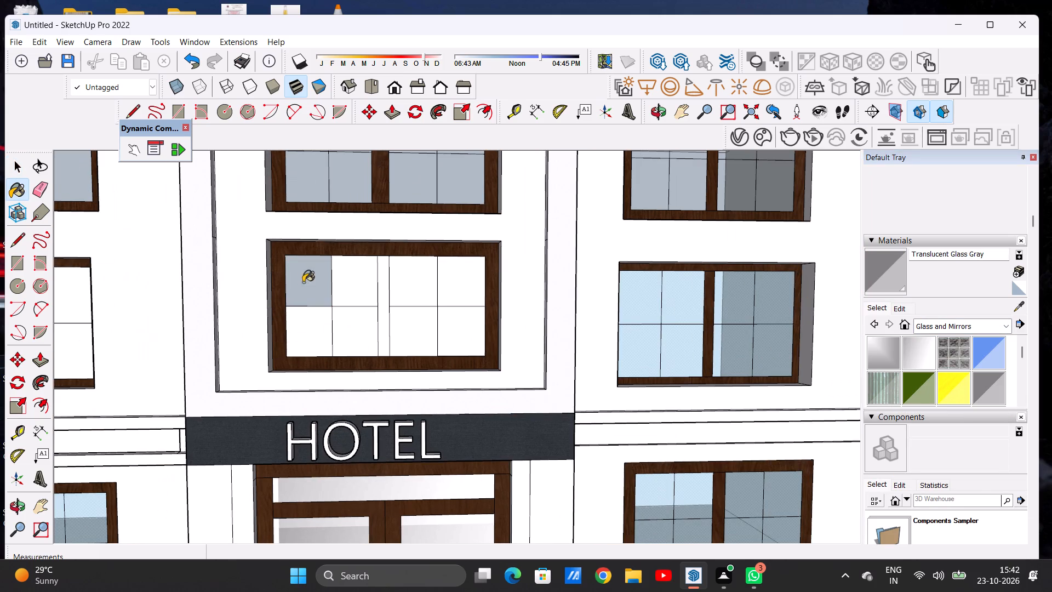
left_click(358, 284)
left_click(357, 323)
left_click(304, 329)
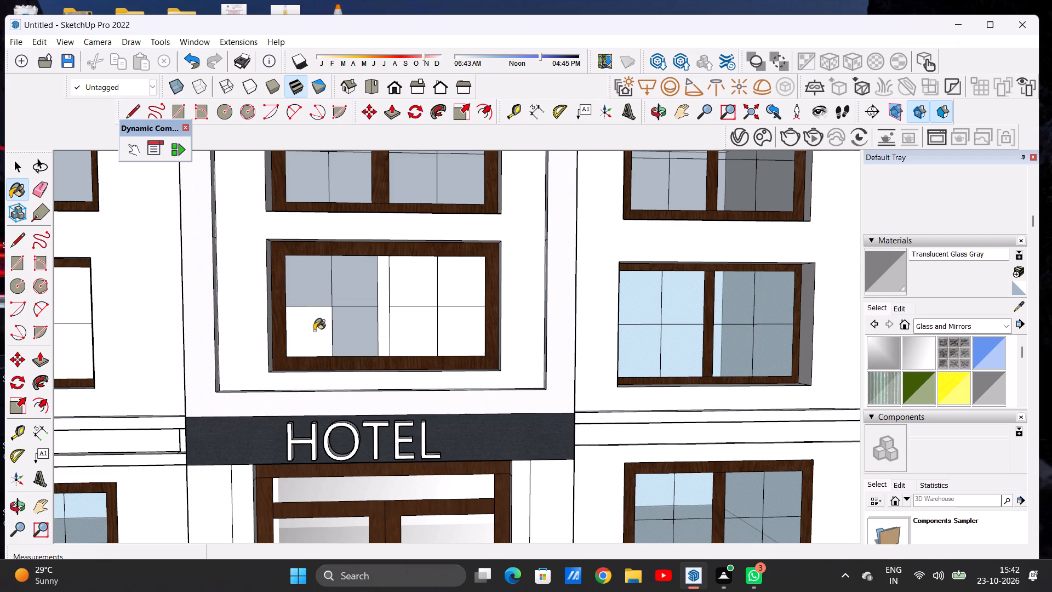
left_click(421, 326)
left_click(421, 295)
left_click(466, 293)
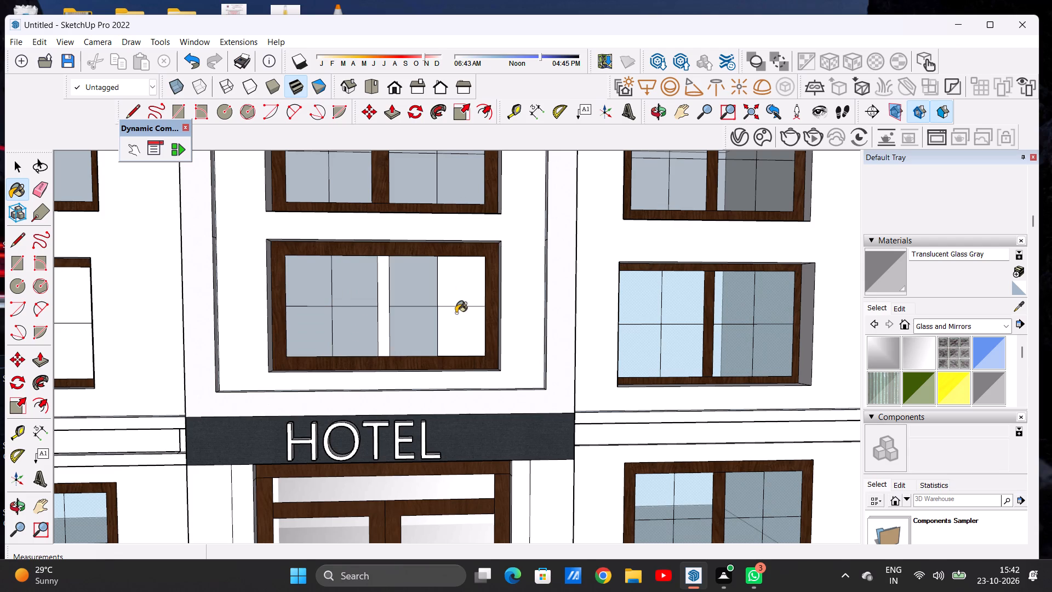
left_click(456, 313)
Paint the centre mullion of the arch bay's lowest window with Wood Floor Parquet from the Wood collection.
scroll(353, 316, "down", 10)
scroll(377, 323, "up", 6)
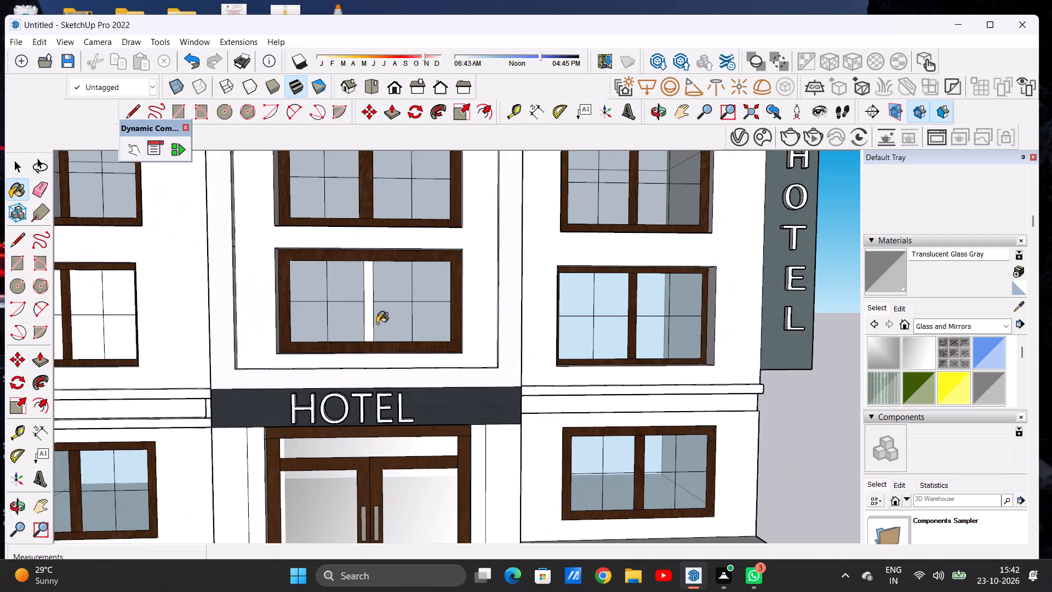
left_click(924, 322)
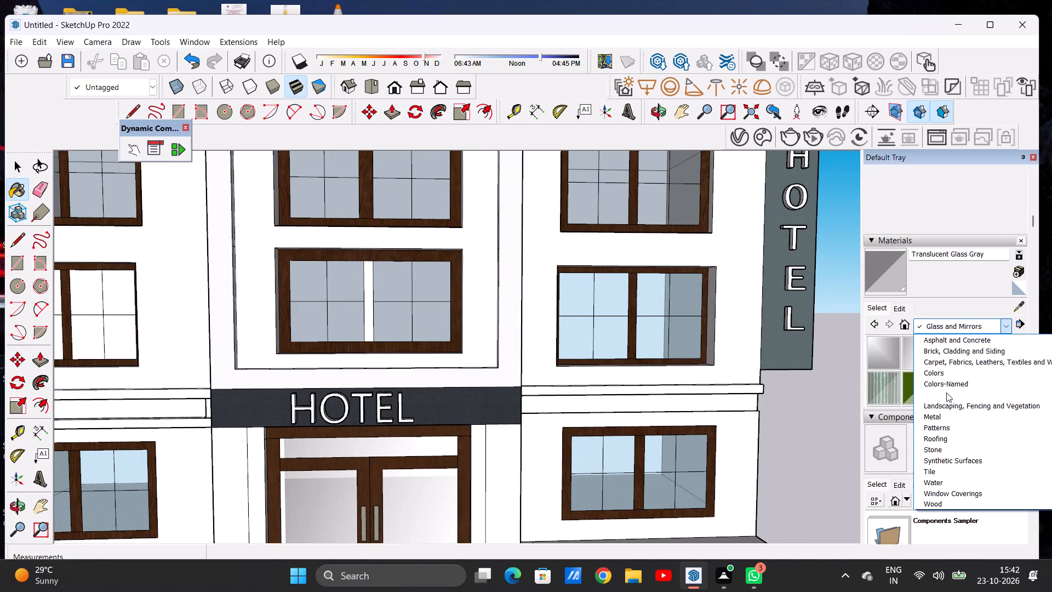
left_click(936, 511)
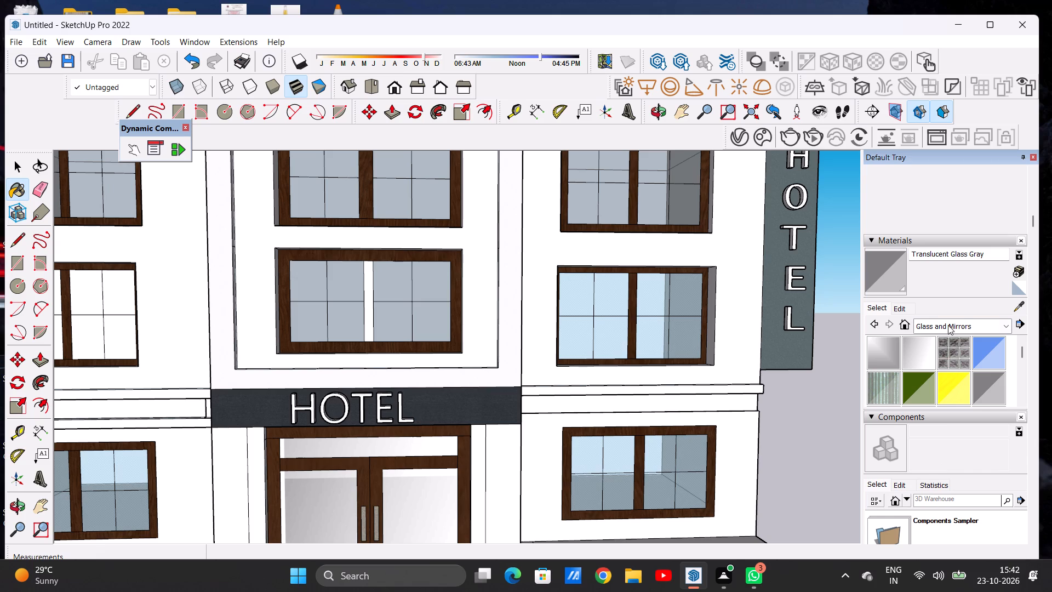
left_click(948, 325)
left_click(919, 502)
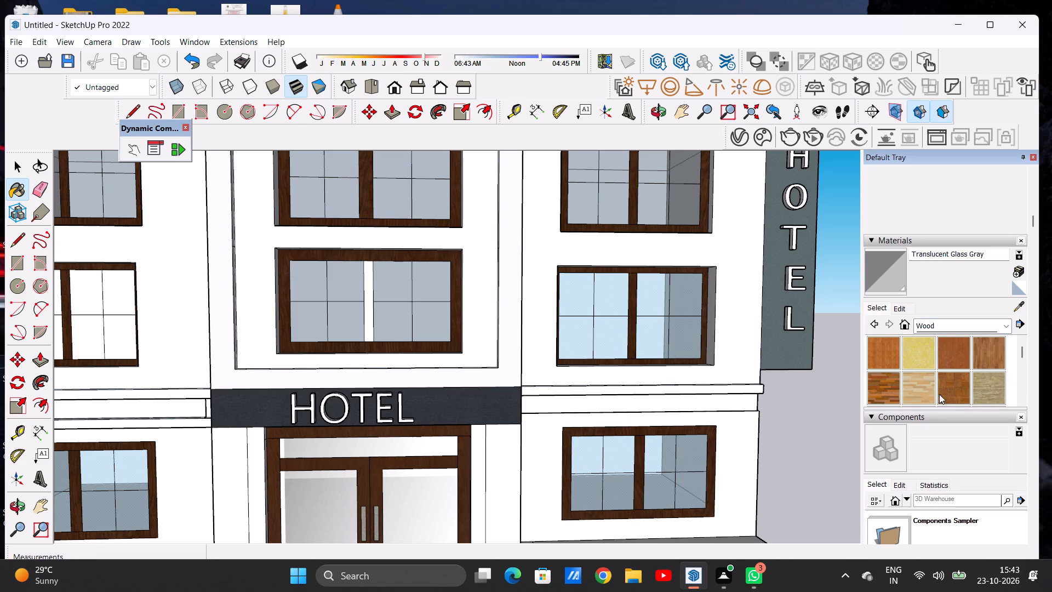
left_click(954, 384)
scroll(360, 276, "up", 7)
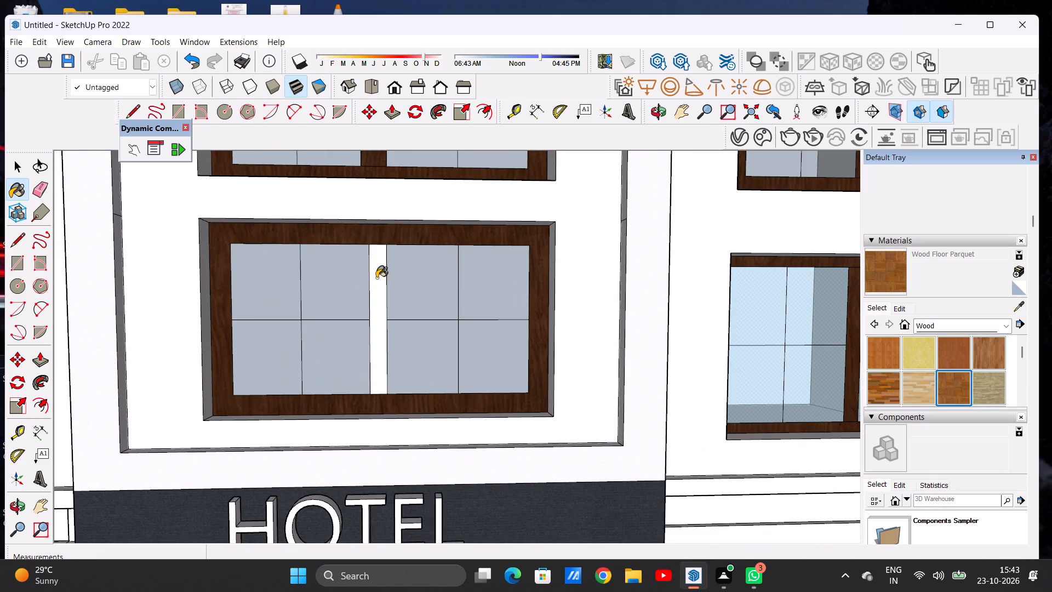
left_click(376, 278)
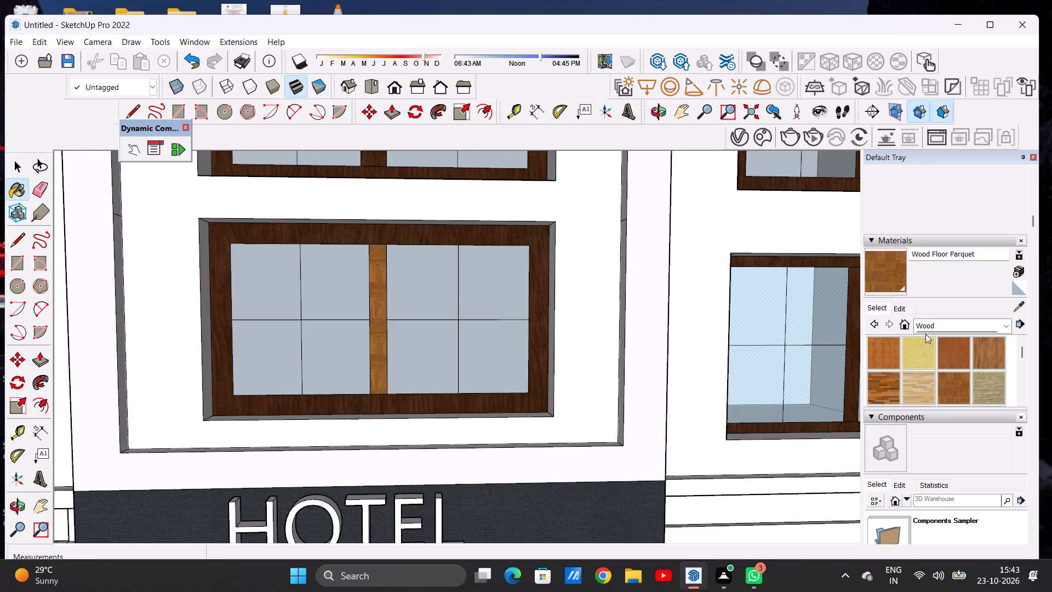
Darken the mullion's Wood Floor Parquet material to match the dark brown of the surrounding window frame.
left_click(901, 311)
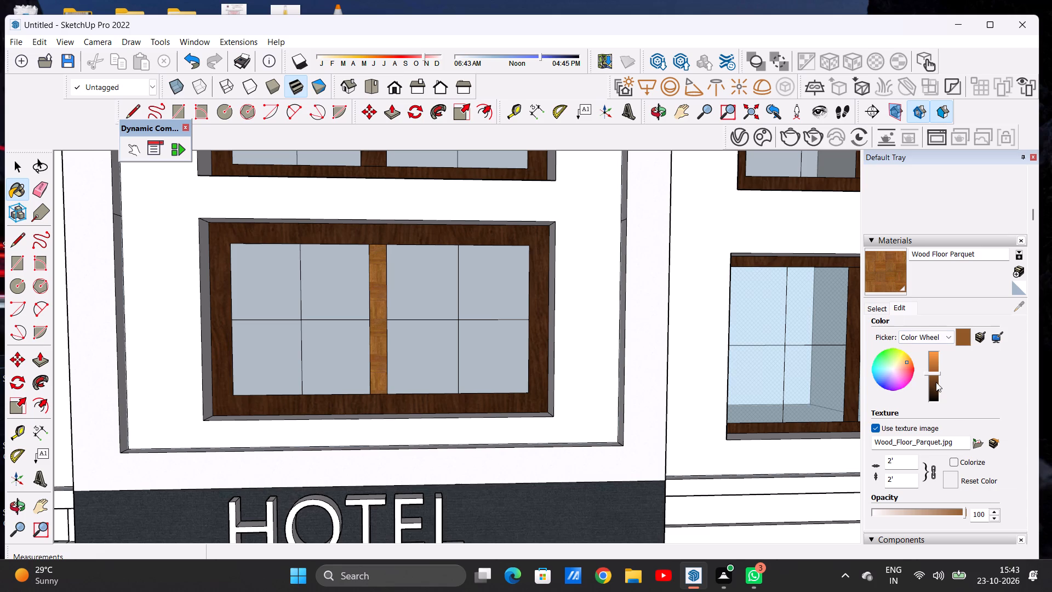
left_click(935, 385)
scroll(323, 278, "down", 9)
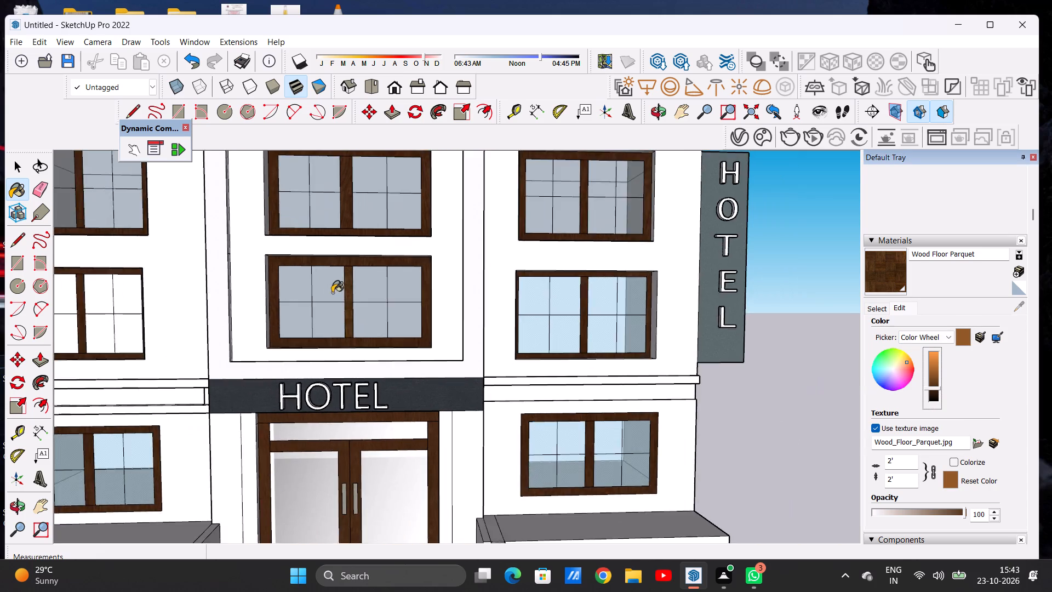
scroll(332, 293, "down", 6)
scroll(349, 281, "up", 1)
scroll(349, 281, "down", 1)
scroll(349, 281, "up", 9)
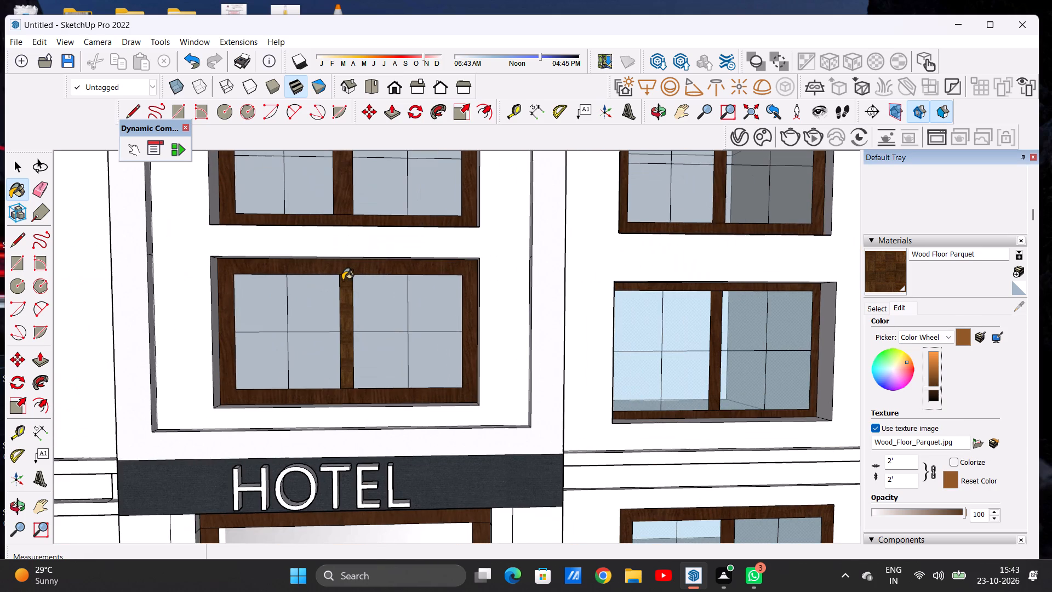
key("space")
scroll(333, 299, "down", 12)
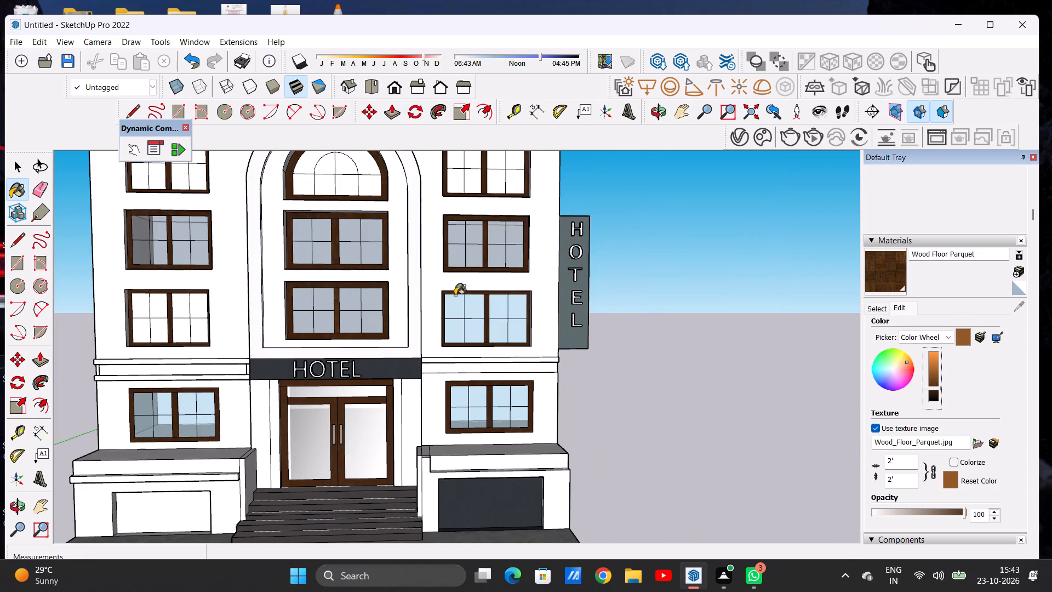
left_click(638, 320)
key("space")
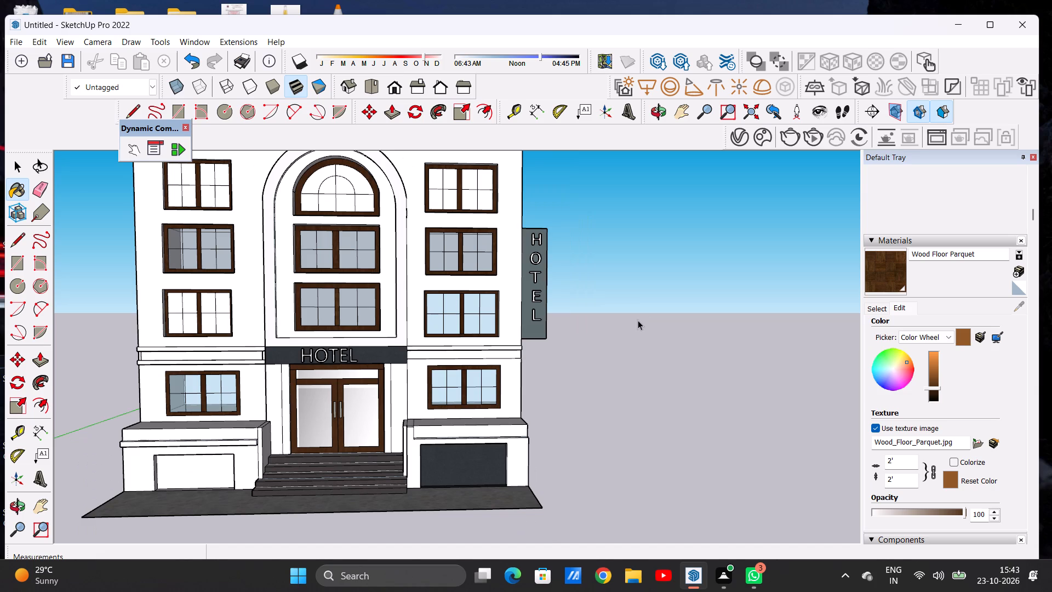
Repaint all eight panes of the arch bay's lowest window with Translucent Glass Safety from the Glass and Mirrors collection.
scroll(336, 272, "down", 2)
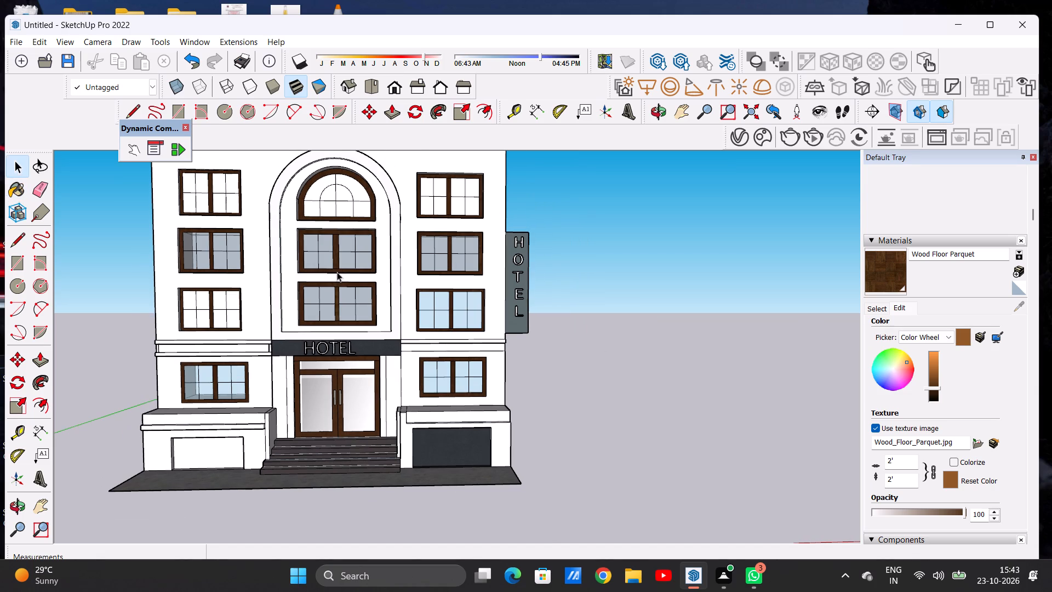
scroll(350, 312, "up", 2)
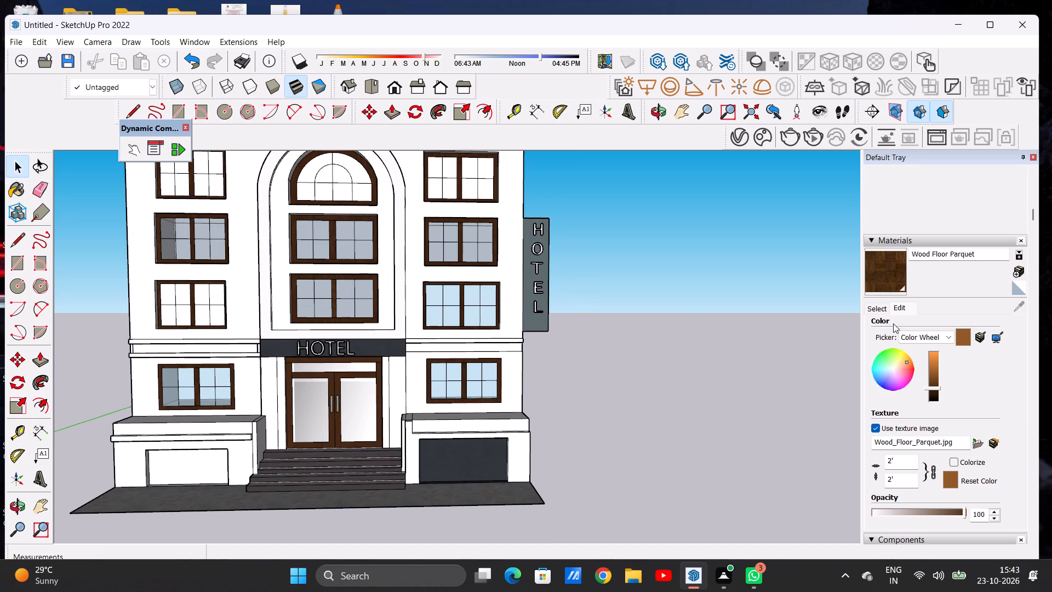
left_click(876, 312)
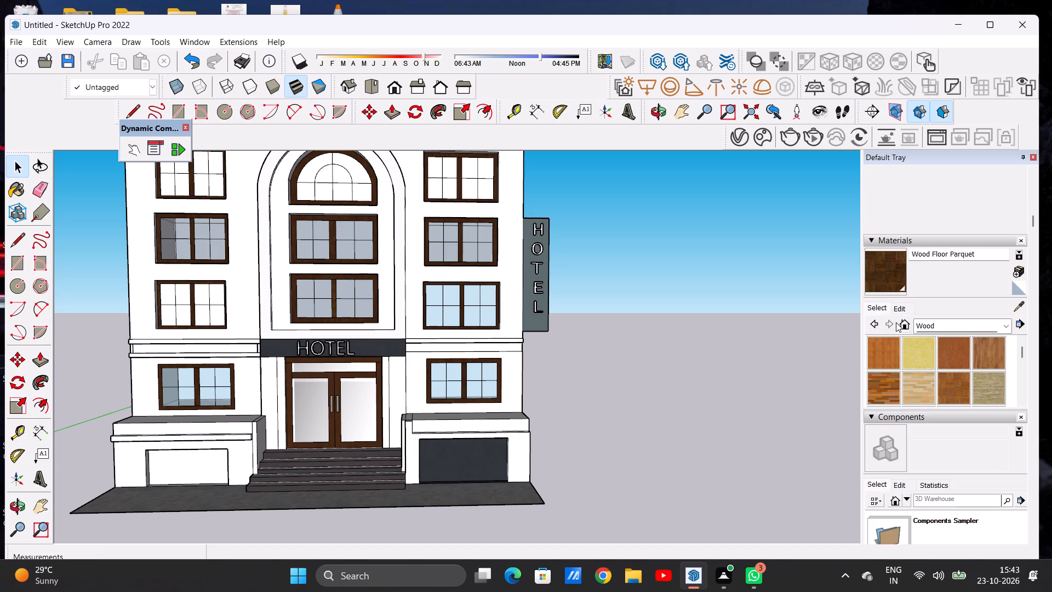
left_click(944, 326)
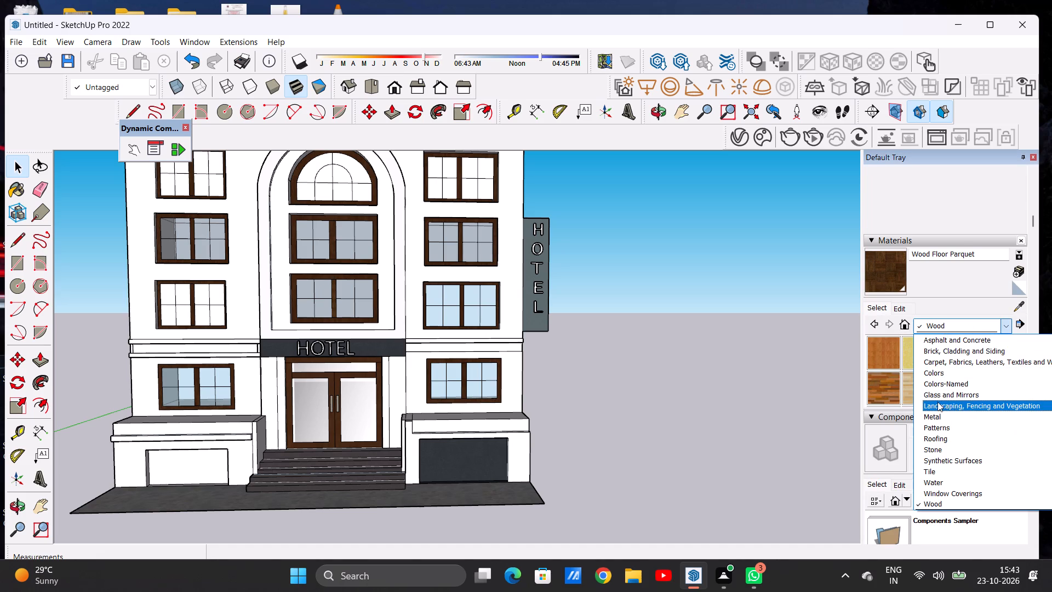
left_click(937, 392)
scroll(904, 384, "down", 1)
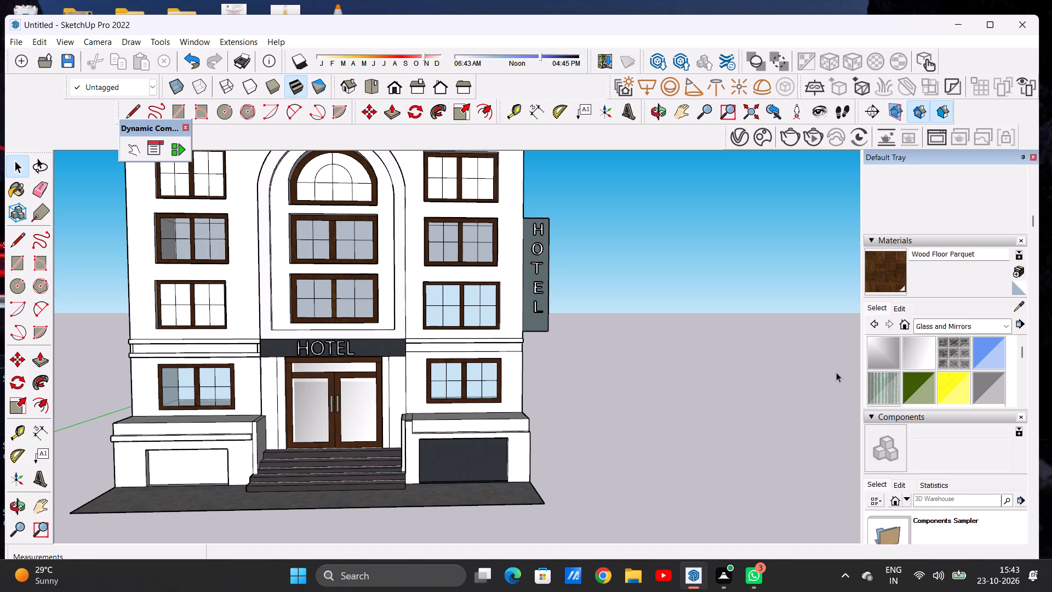
left_click(894, 350)
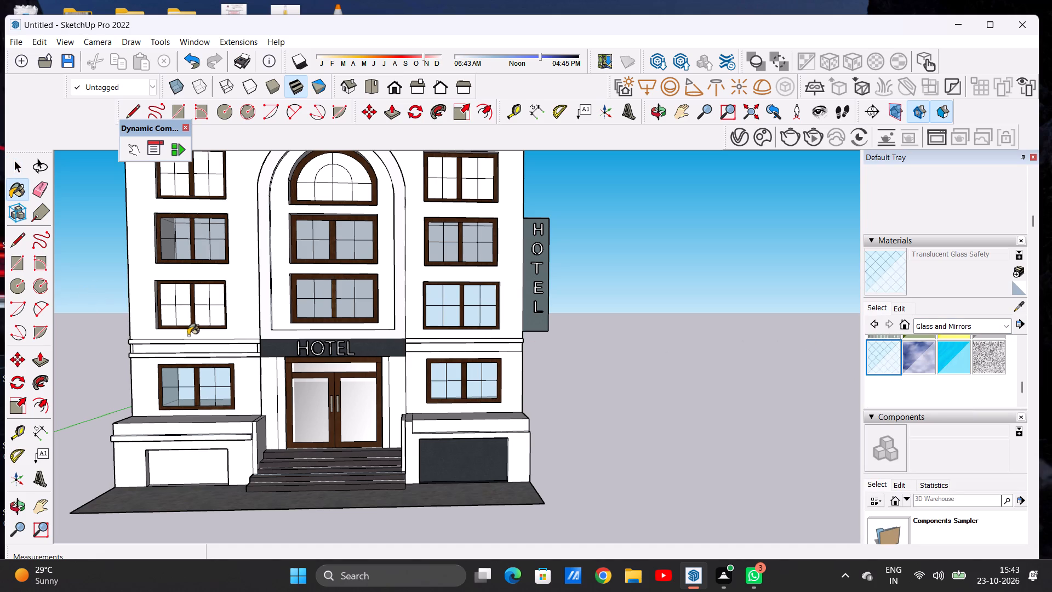
scroll(236, 300, "up", 3)
scroll(236, 301, "down", 1)
scroll(248, 316, "up", 6)
left_click(336, 273)
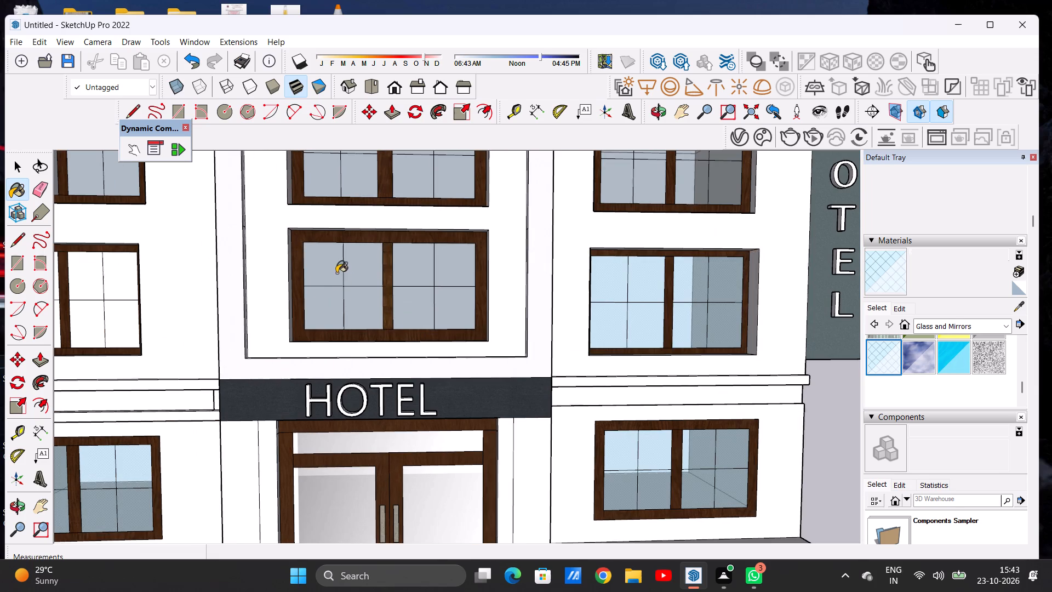
left_click(353, 272)
left_click(418, 271)
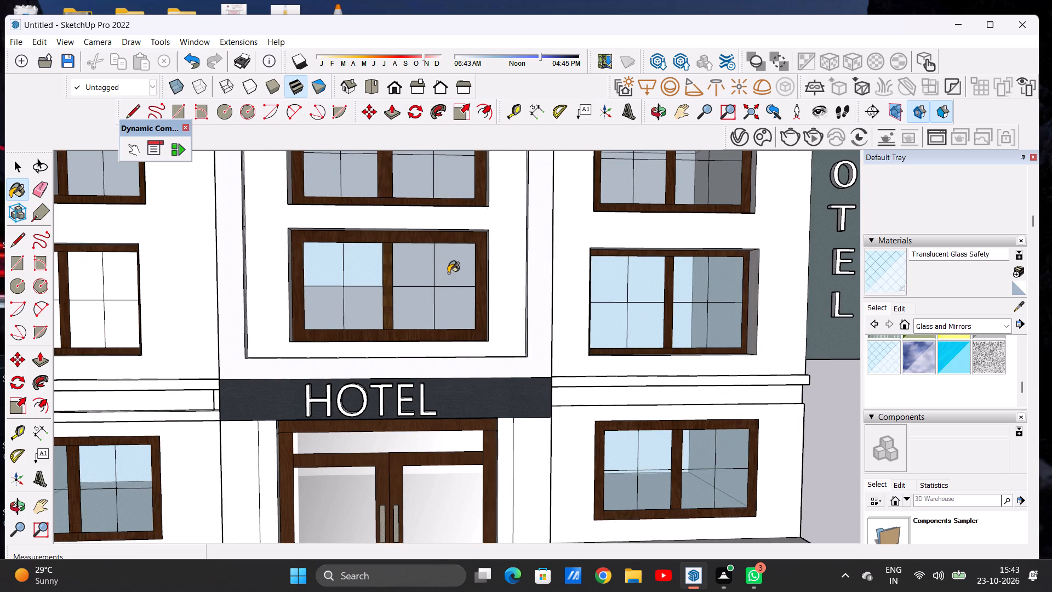
left_click(448, 272)
left_click(458, 300)
left_click(414, 306)
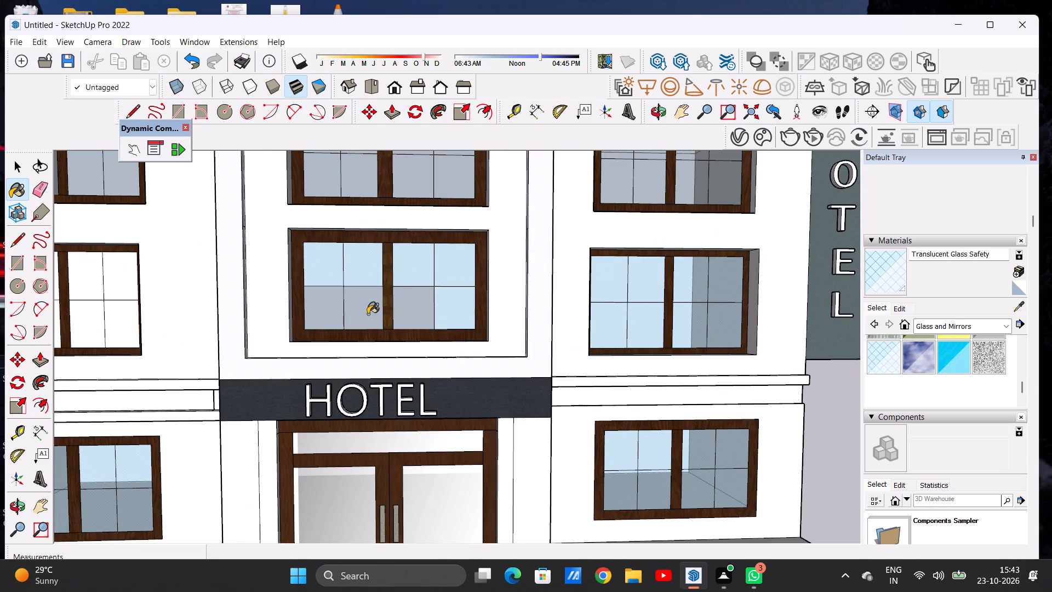
left_click(369, 313)
left_click(327, 311)
scroll(404, 320, "down", 12)
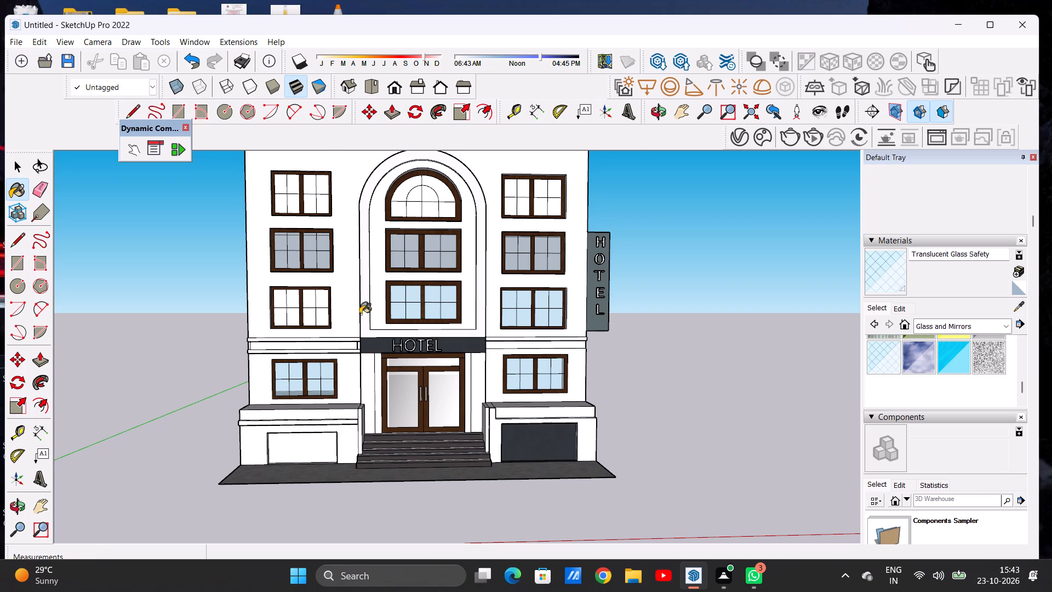
Paint all eight panes of the left bay's window level with the arch bay's lowest window with Translucent Glass Safety.
scroll(341, 314, "up", 3)
scroll(338, 315, "down", 1)
scroll(336, 316, "up", 17)
left_click(246, 274)
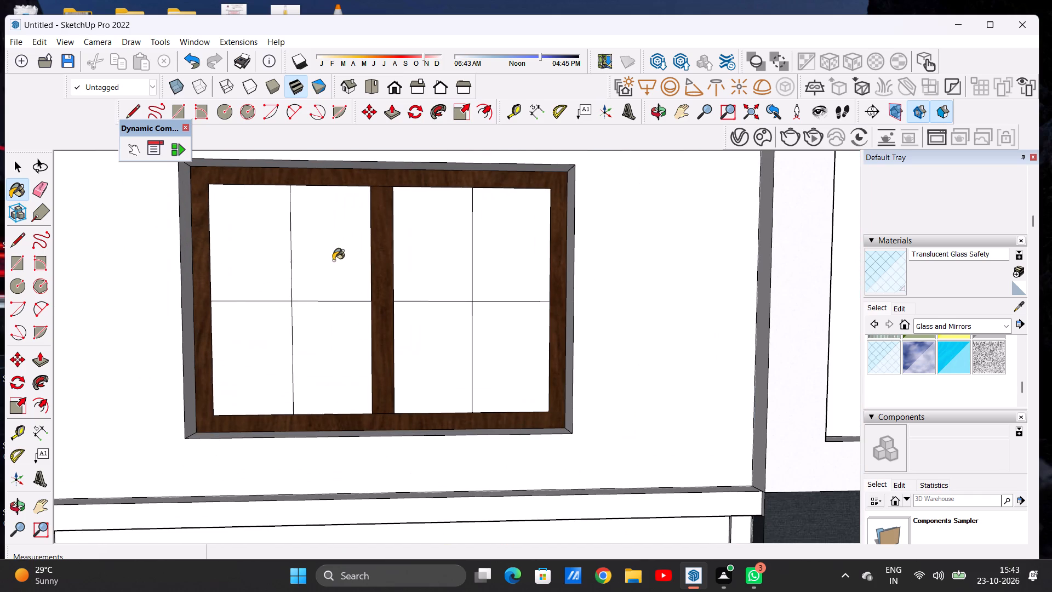
left_click(333, 260)
left_click(324, 339)
left_click(259, 348)
left_click(450, 297)
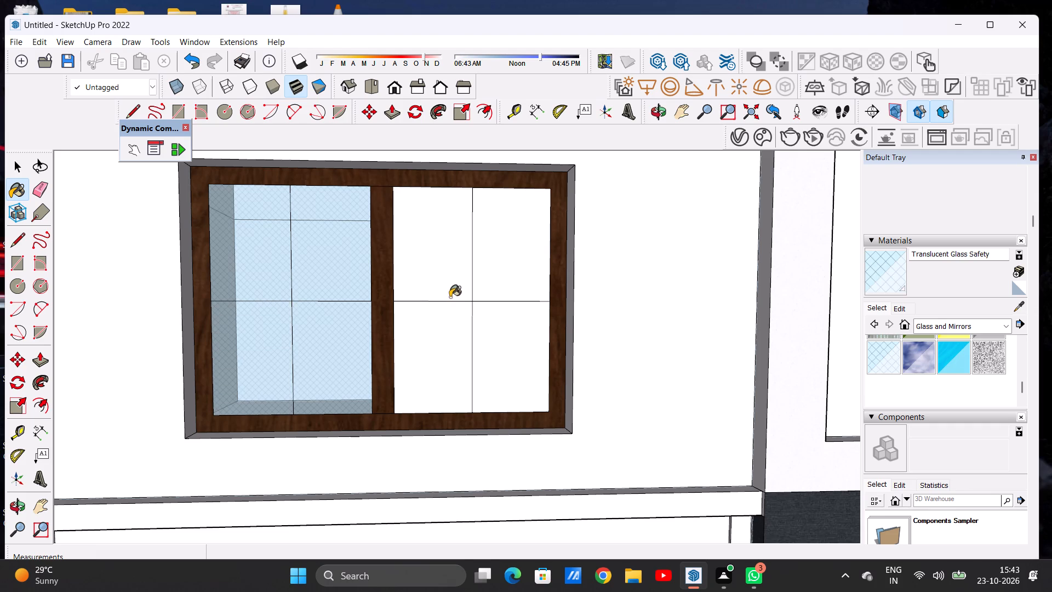
left_click(444, 339)
left_click(507, 338)
left_click(503, 268)
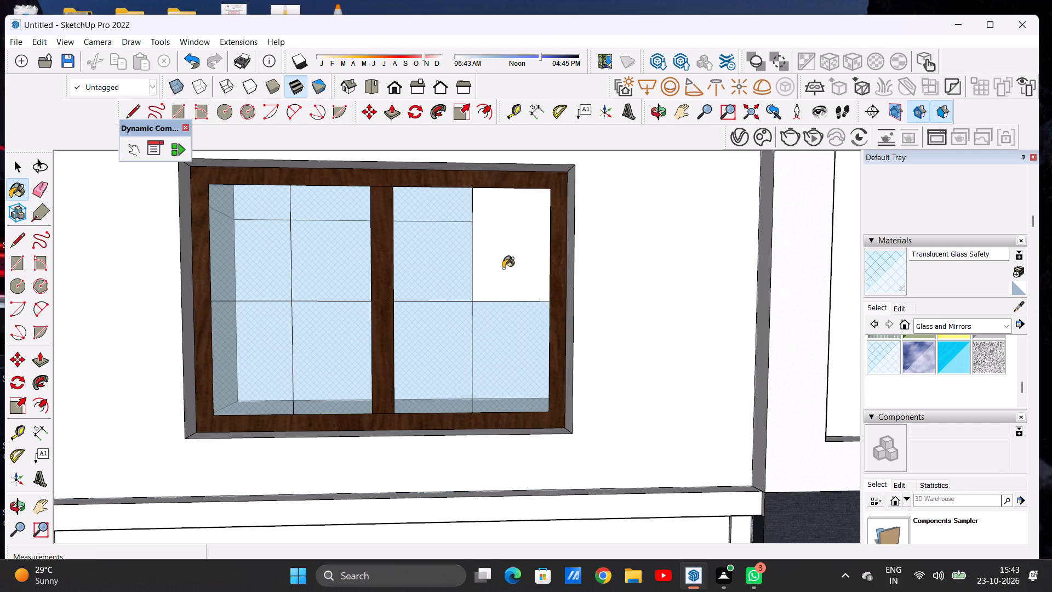
key("space")
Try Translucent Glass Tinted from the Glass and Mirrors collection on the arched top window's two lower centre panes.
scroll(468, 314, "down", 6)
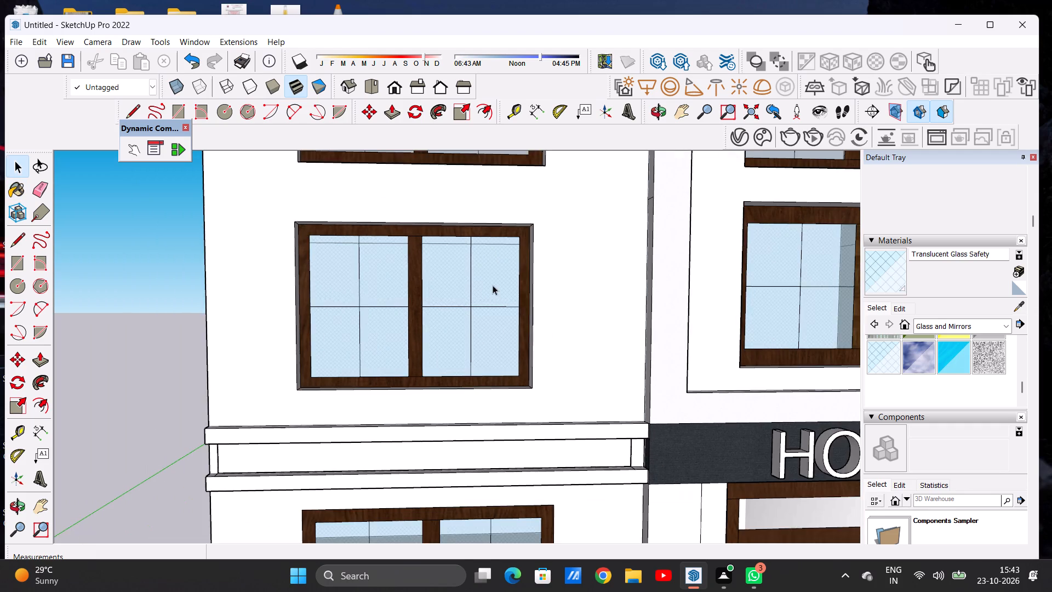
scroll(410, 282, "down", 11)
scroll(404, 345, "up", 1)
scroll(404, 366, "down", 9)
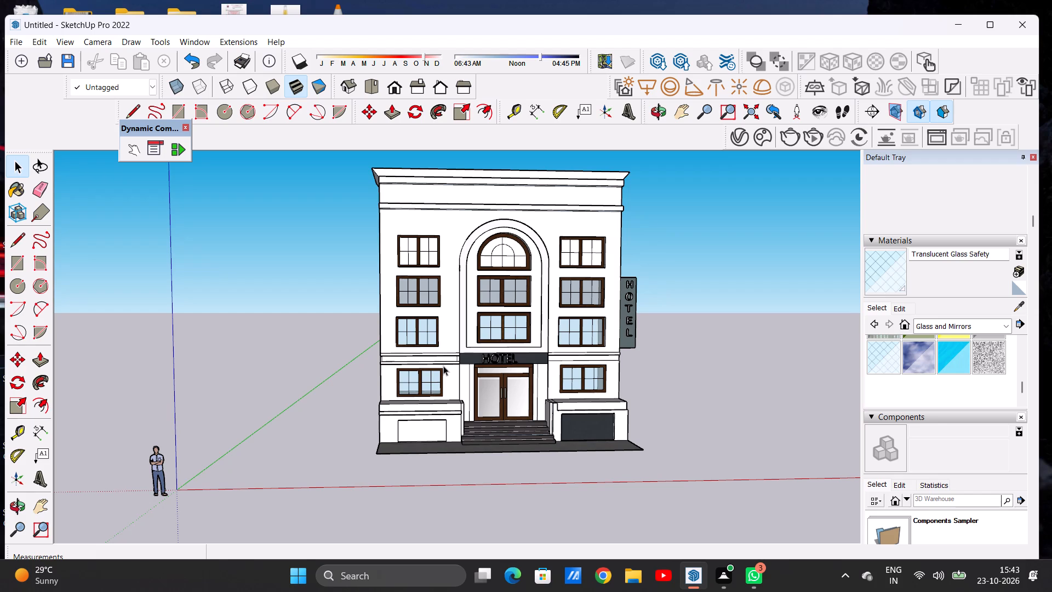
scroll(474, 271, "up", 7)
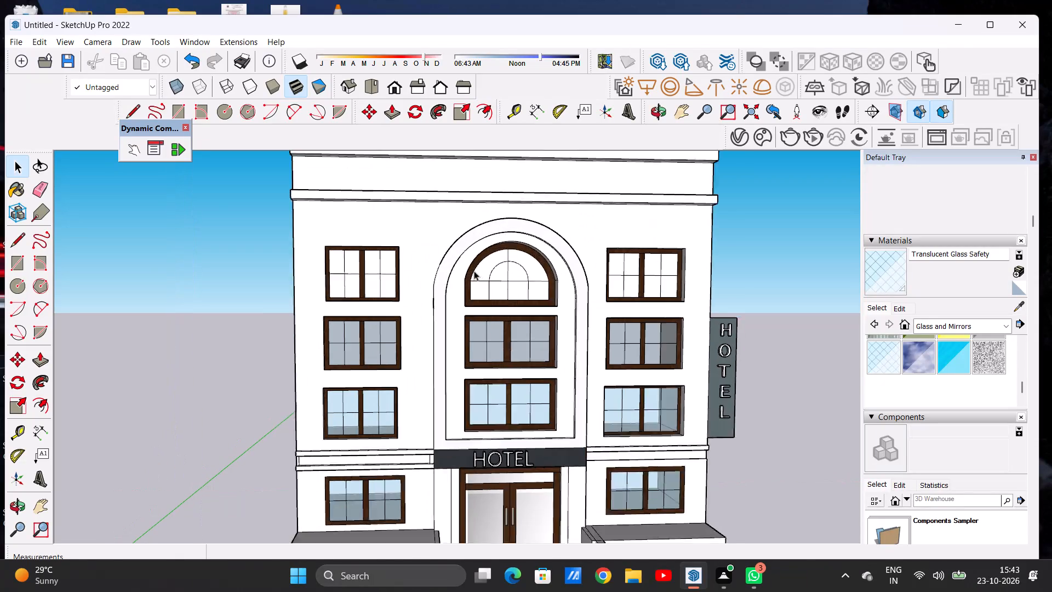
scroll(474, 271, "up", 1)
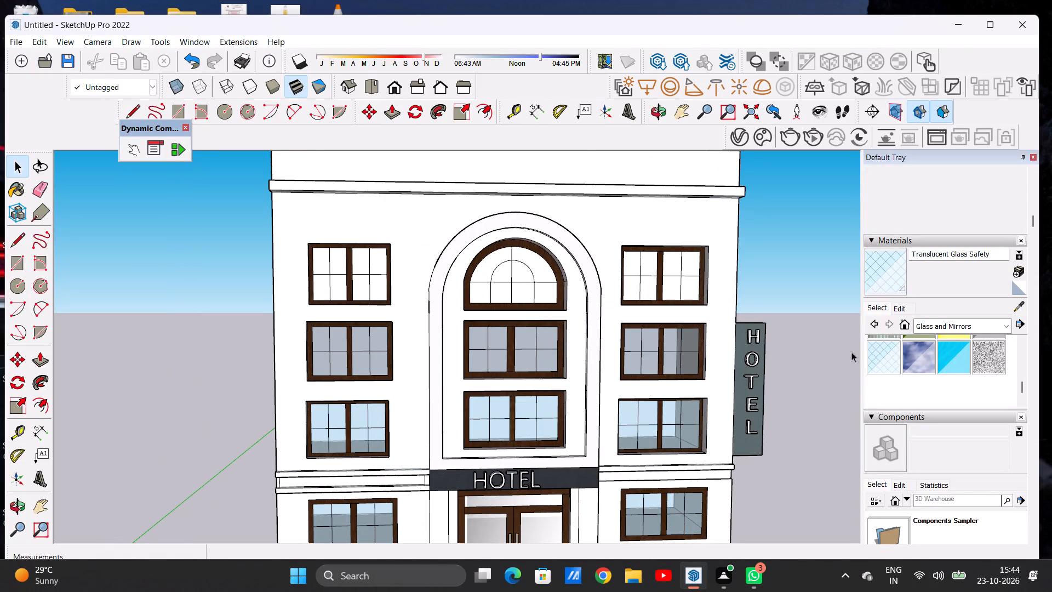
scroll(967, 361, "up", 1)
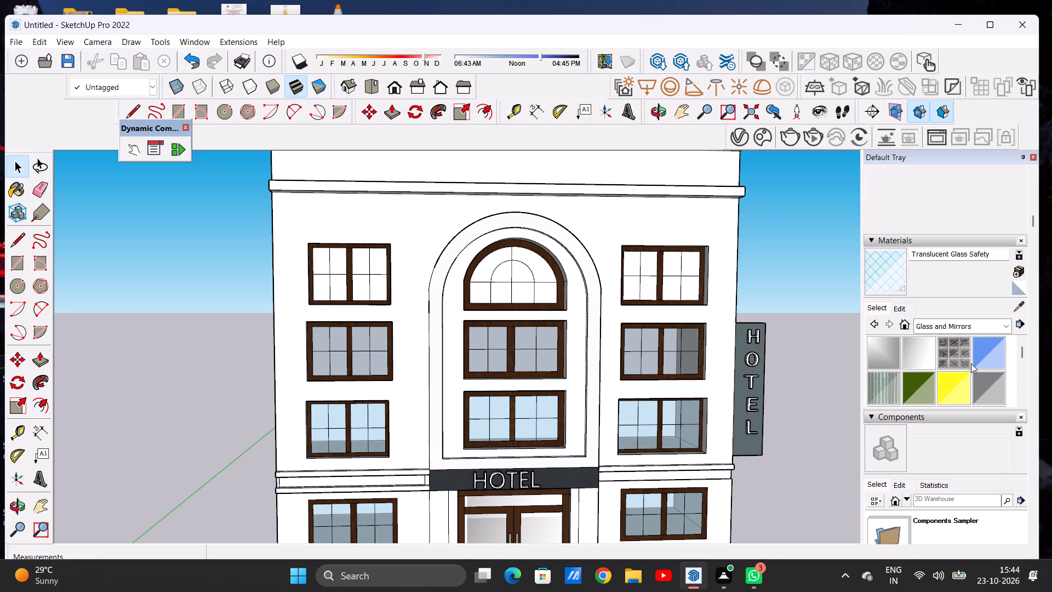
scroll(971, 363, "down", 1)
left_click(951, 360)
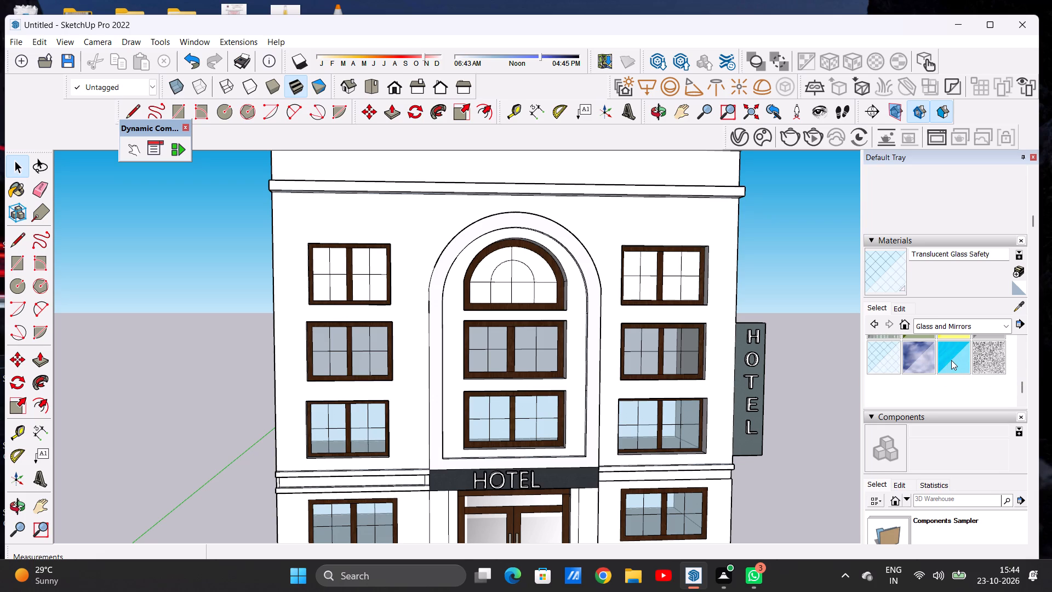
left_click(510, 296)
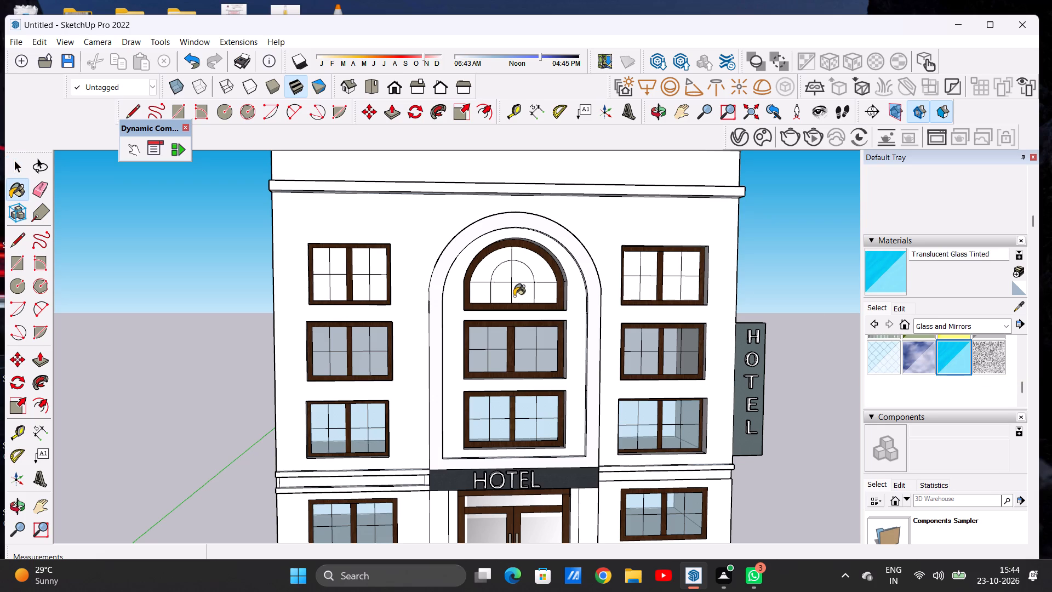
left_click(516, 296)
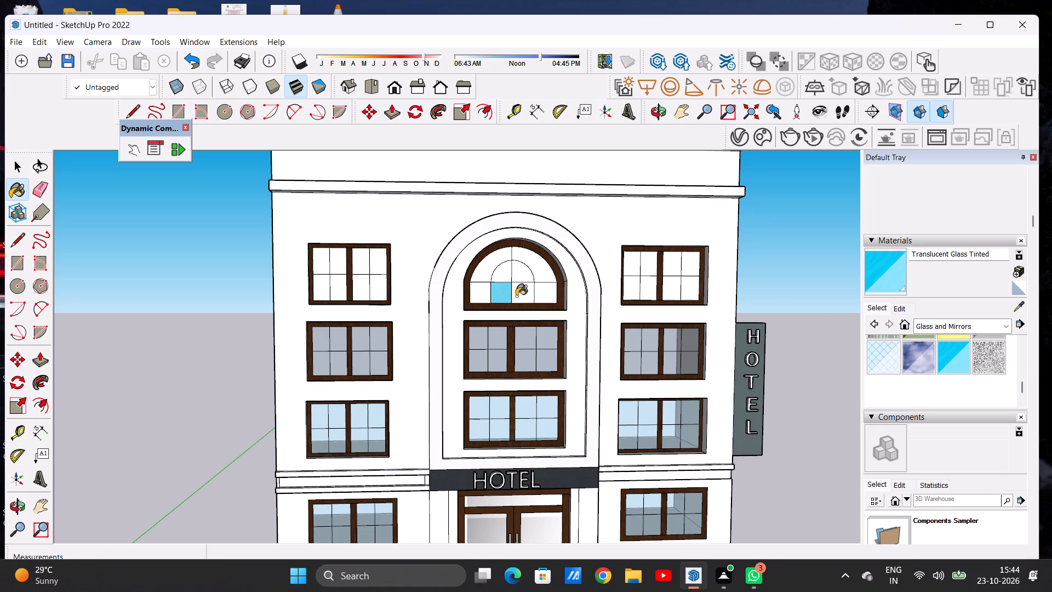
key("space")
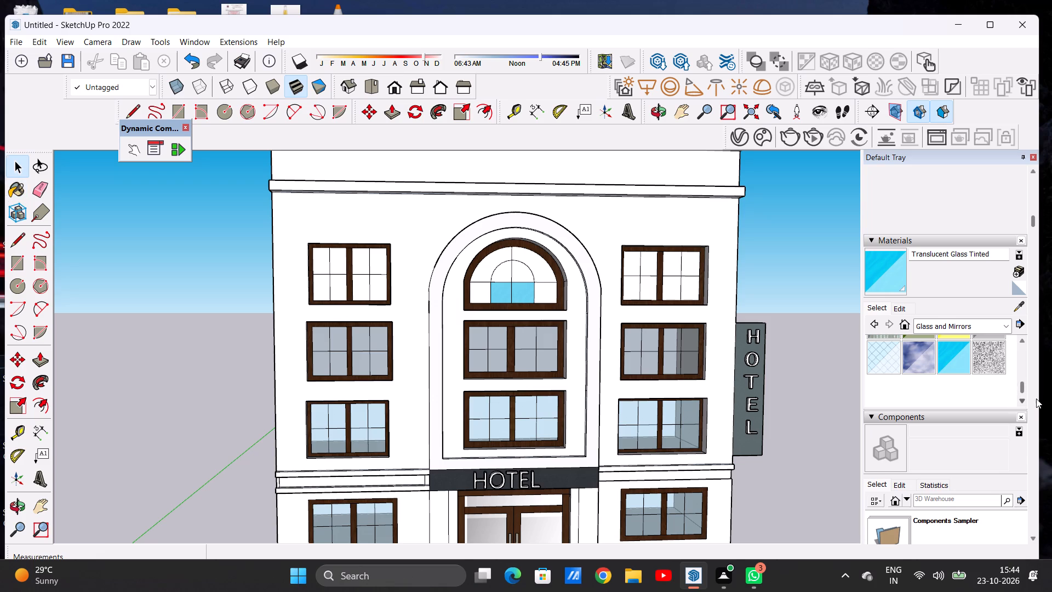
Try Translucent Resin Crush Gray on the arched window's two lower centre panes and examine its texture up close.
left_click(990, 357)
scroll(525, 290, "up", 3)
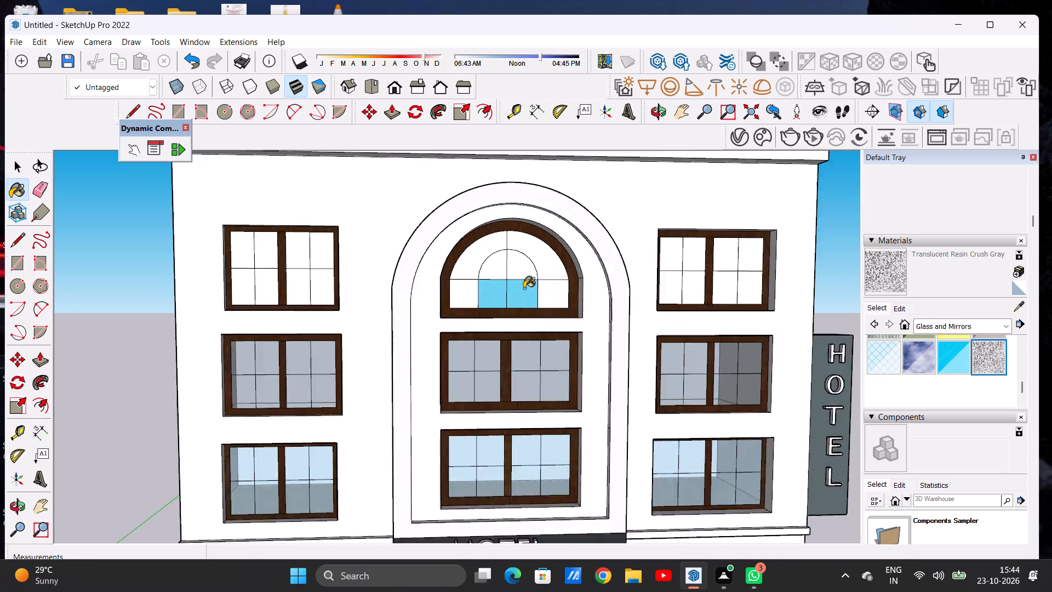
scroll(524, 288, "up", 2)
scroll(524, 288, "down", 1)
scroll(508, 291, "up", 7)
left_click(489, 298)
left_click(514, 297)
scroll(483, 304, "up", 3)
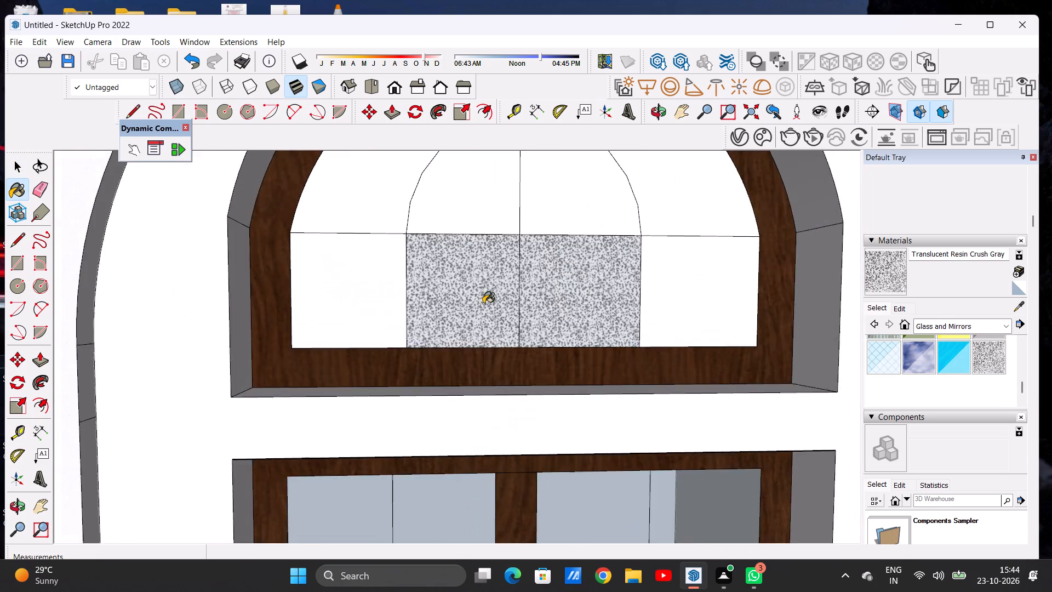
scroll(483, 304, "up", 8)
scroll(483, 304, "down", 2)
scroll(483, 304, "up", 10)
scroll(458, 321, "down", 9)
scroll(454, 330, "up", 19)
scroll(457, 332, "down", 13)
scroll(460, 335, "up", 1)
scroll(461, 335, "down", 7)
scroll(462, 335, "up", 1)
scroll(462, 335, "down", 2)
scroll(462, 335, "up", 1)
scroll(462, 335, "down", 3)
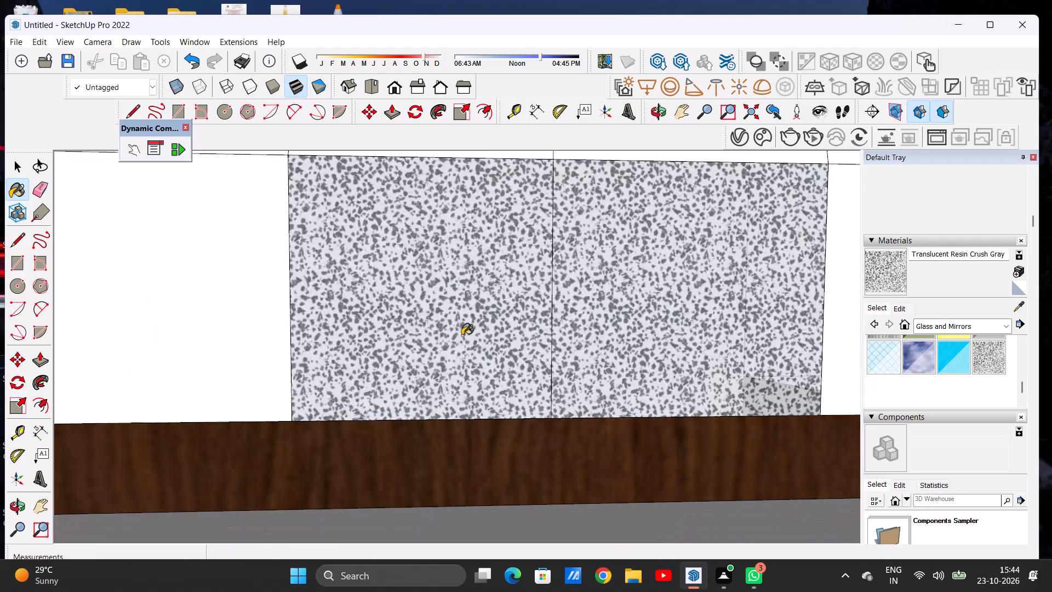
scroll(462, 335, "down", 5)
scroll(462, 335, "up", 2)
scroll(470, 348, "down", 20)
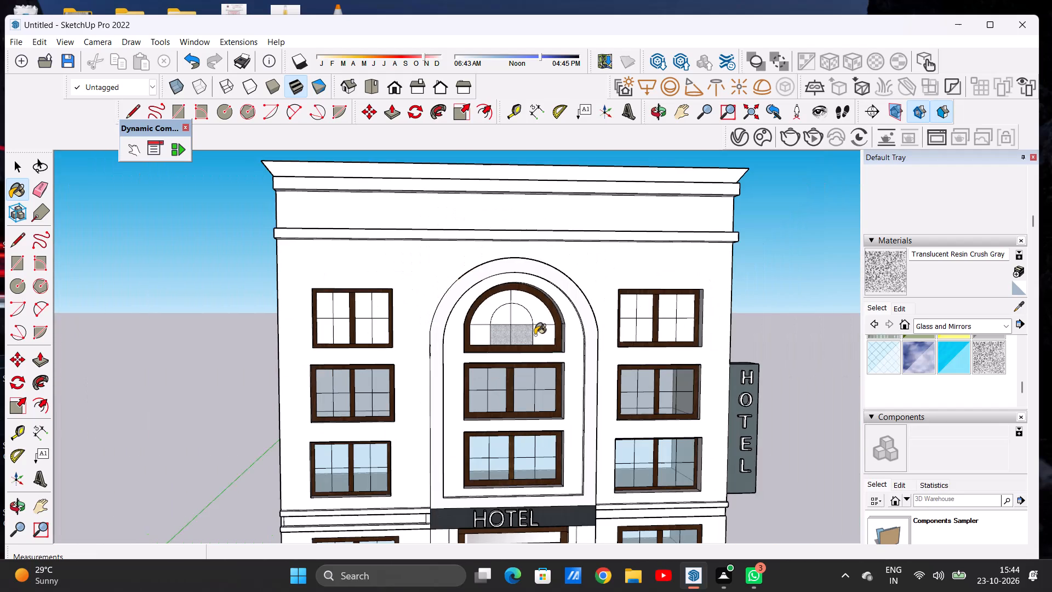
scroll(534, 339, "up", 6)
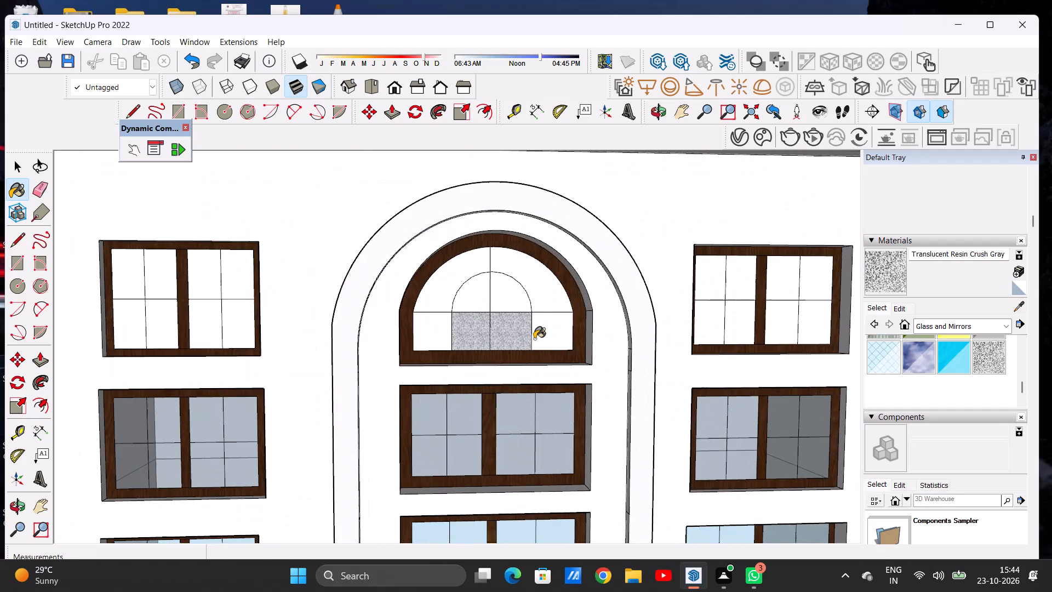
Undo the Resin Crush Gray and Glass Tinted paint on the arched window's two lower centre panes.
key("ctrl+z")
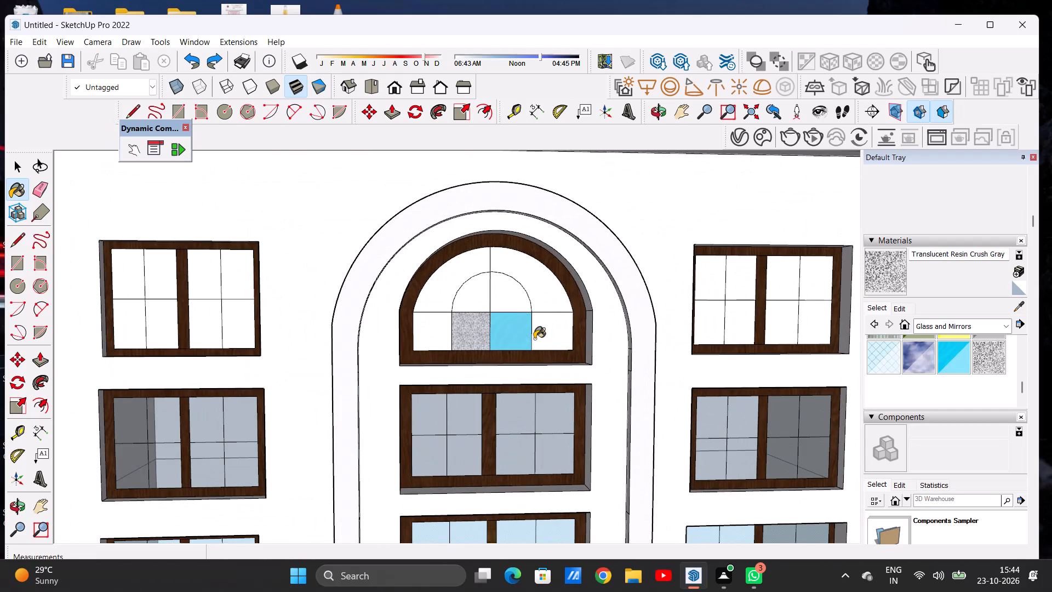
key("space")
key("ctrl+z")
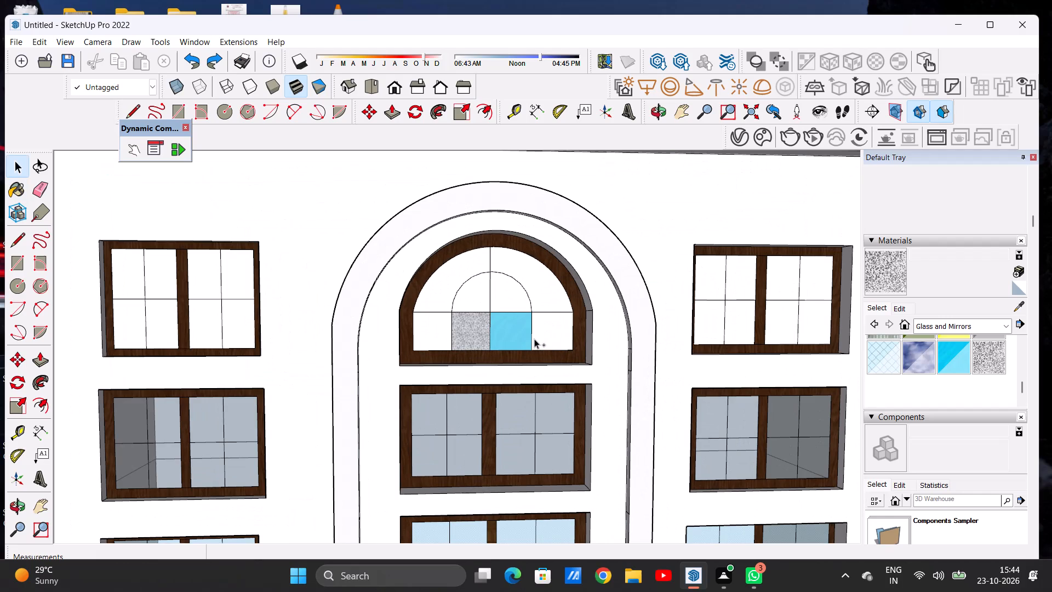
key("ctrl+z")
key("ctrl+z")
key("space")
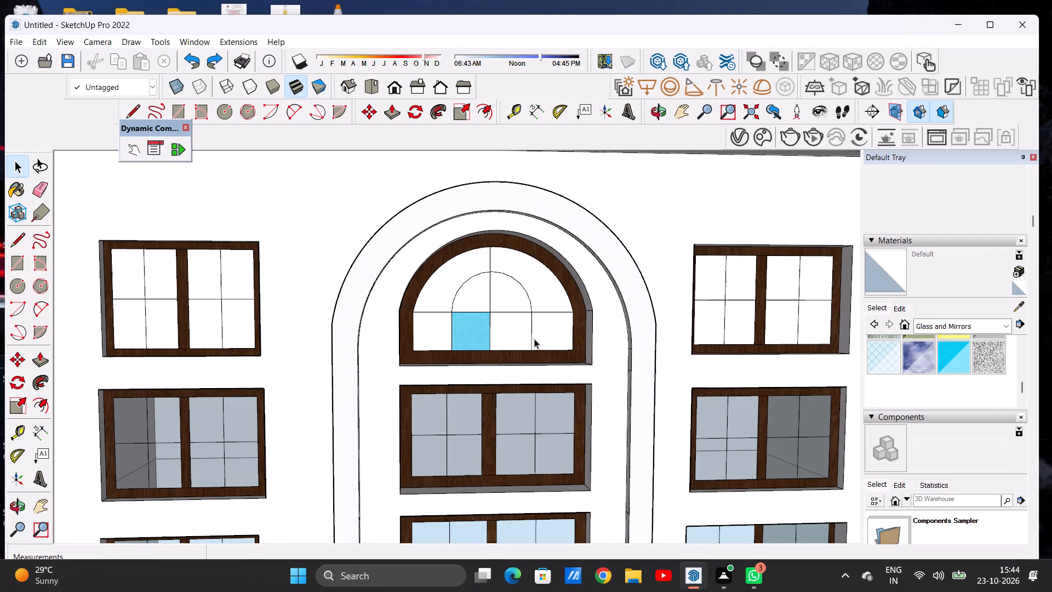
Paint the arched window's four inner panes, two lower centre and two quarter-round, with Translucent Glass Gray.
scroll(534, 339, "down", 6)
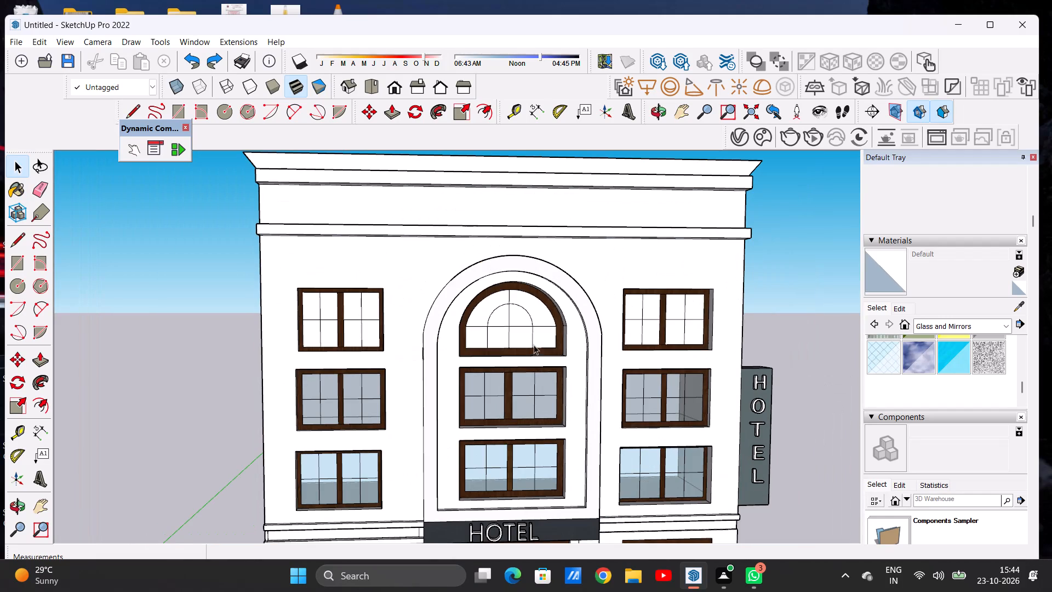
scroll(536, 326, "up", 3)
scroll(536, 326, "down", 1)
scroll(536, 326, "up", 1)
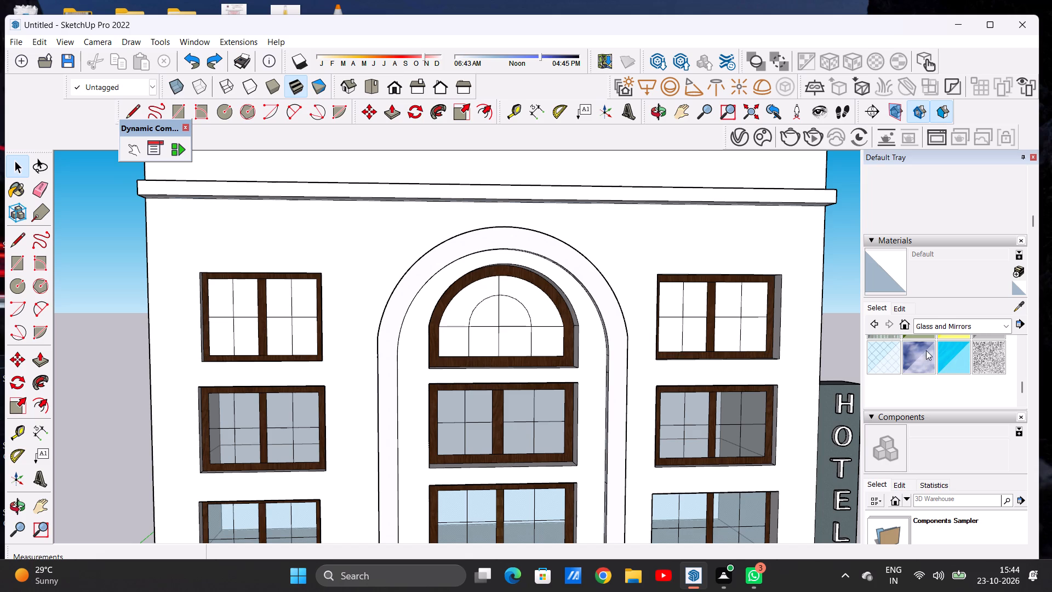
scroll(926, 350, "up", 1)
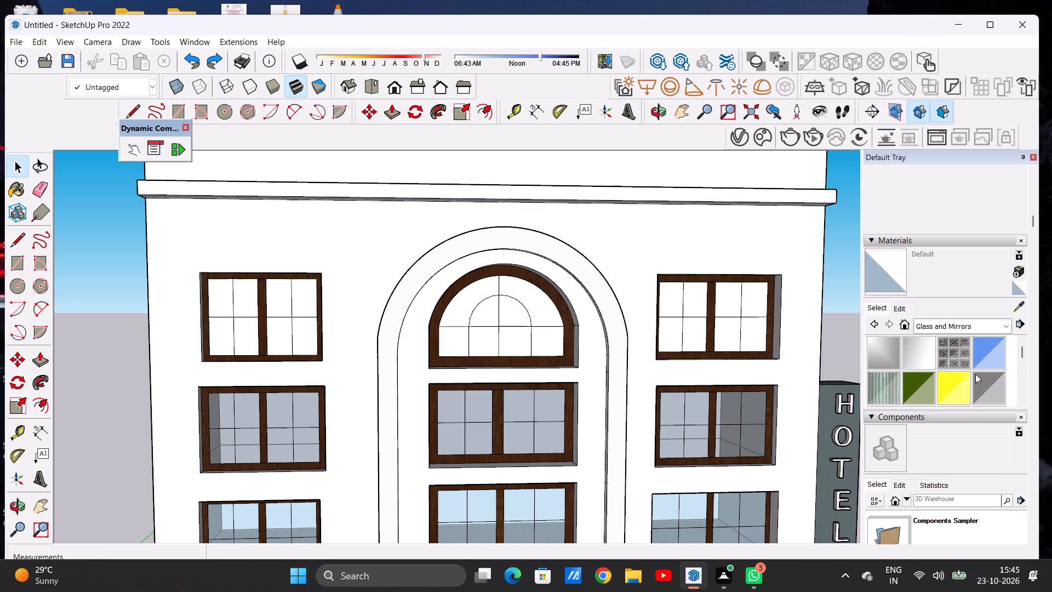
left_click(986, 385)
scroll(539, 346, "up", 3)
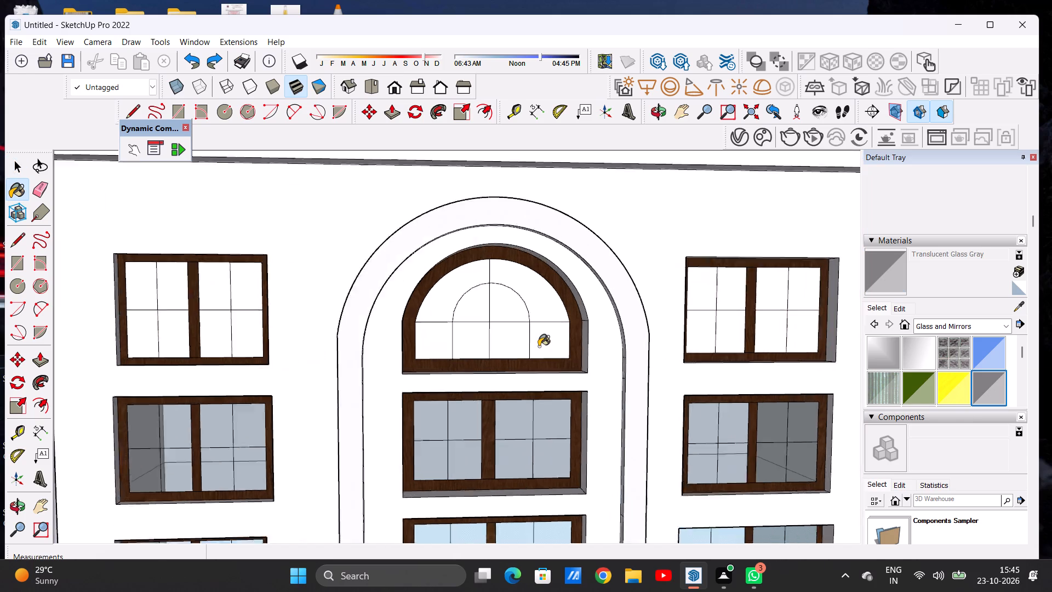
scroll(539, 346, "up", 3)
left_click(440, 349)
left_click(487, 345)
left_click(494, 304)
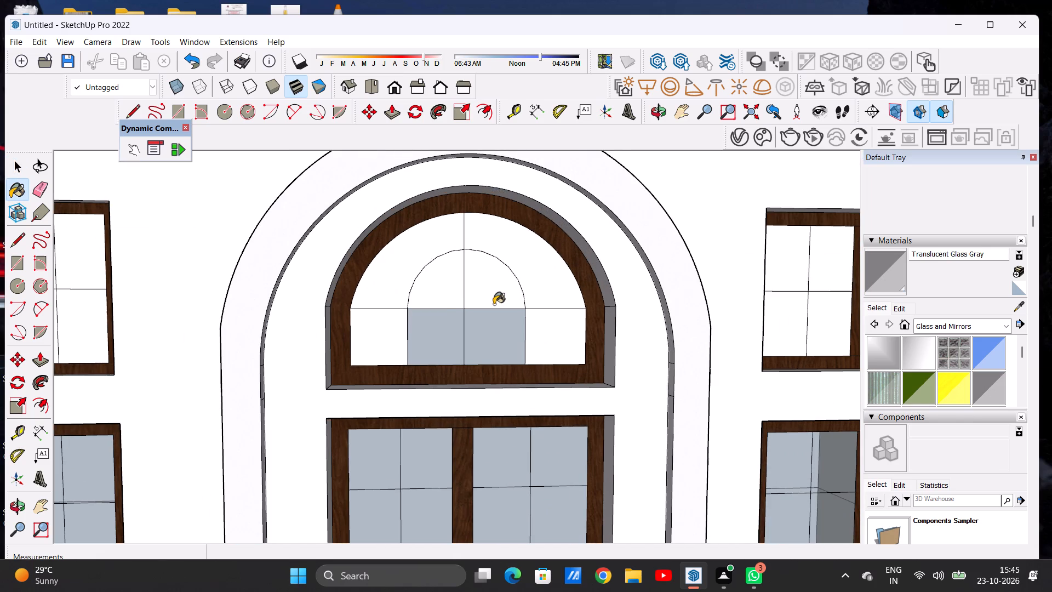
left_click(447, 297)
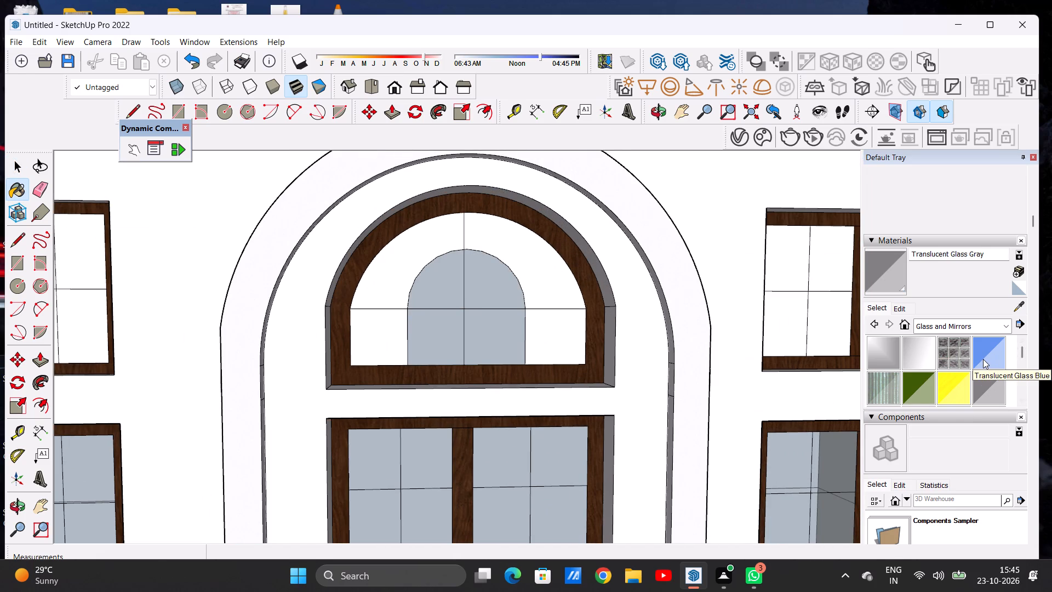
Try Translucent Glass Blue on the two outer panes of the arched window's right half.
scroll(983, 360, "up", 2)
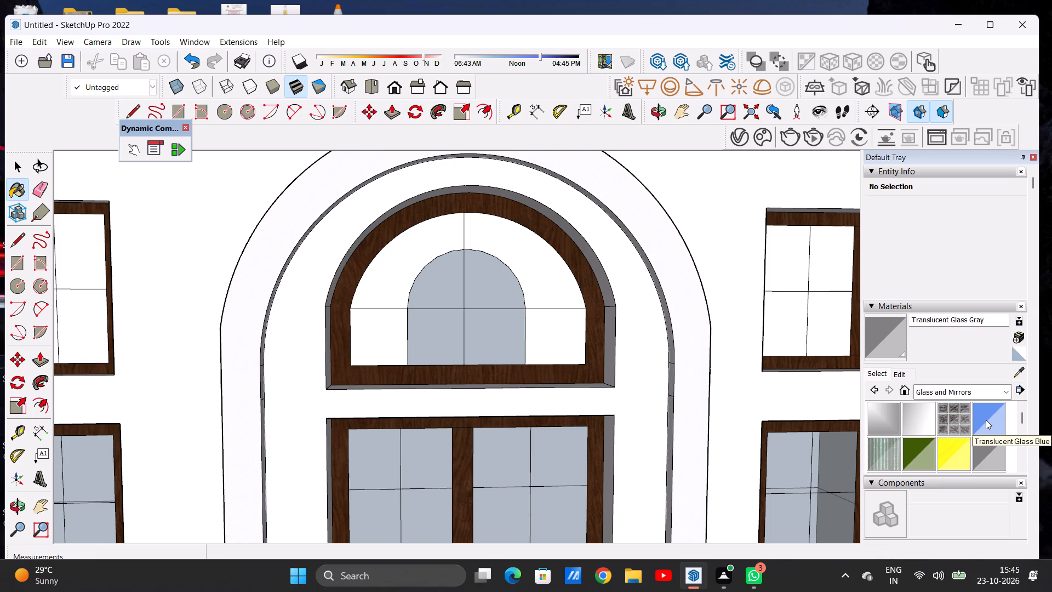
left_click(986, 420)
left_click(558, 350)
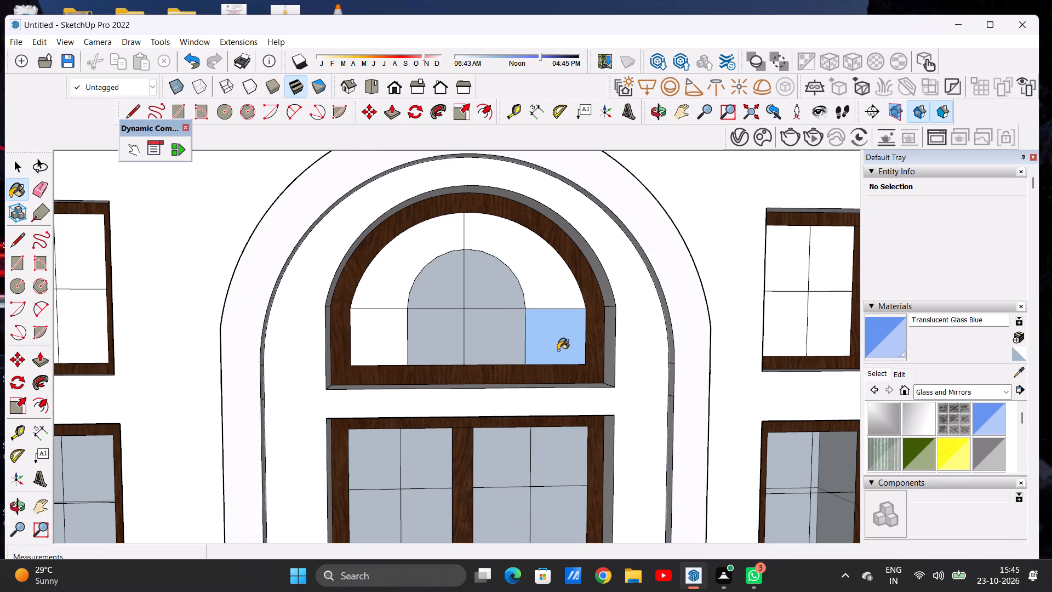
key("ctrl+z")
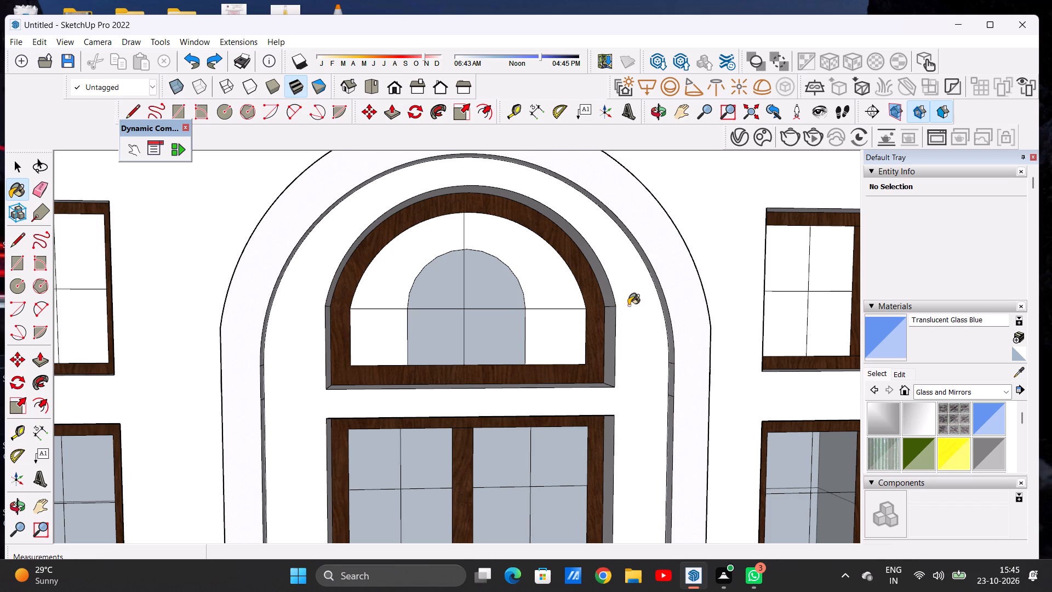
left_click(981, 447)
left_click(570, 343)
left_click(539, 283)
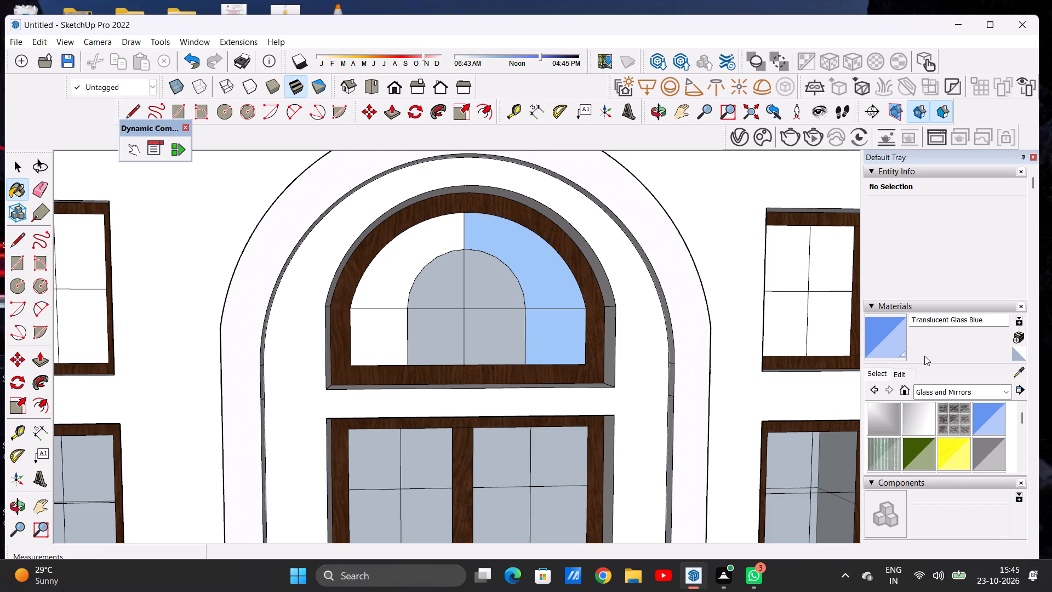
Paint the arched window's four outer panes with Translucent Glass Gray to match its inner panes.
left_click(988, 462)
left_click(565, 334)
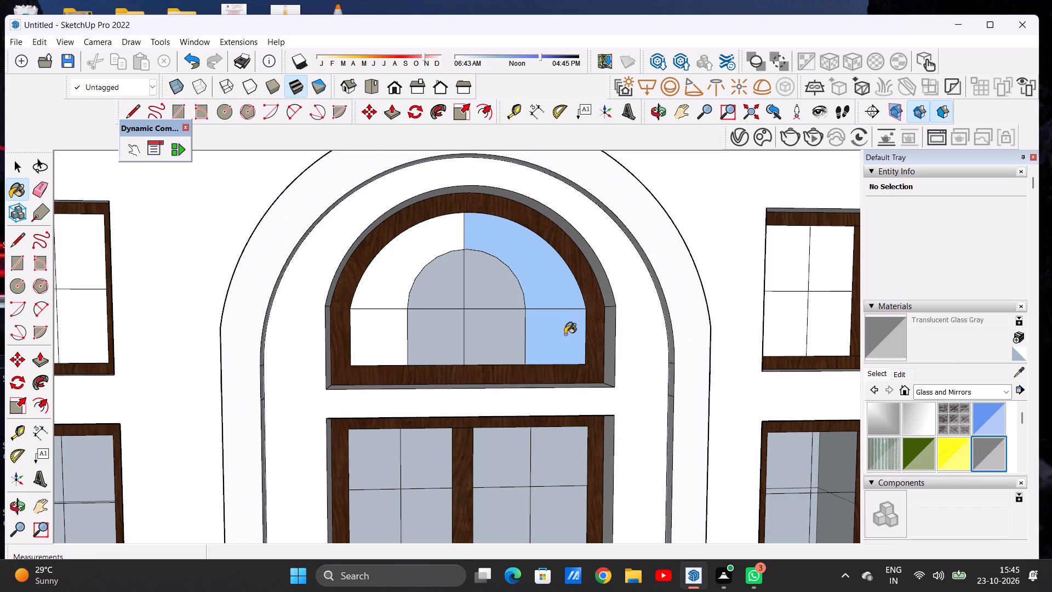
left_click(536, 276)
left_click(421, 263)
left_click(384, 328)
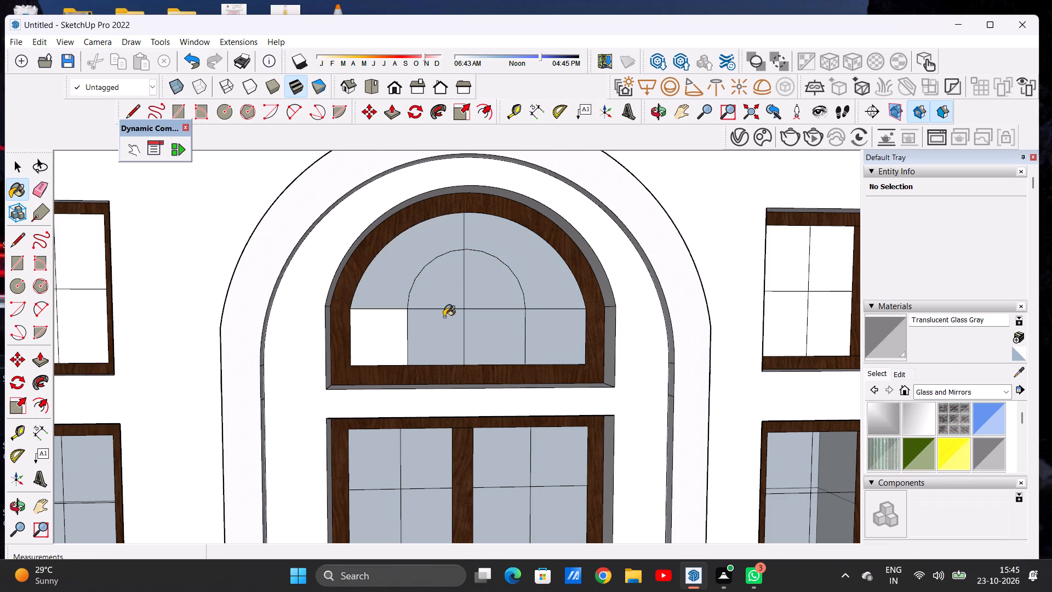
scroll(481, 339, "down", 20)
scroll(481, 339, "down", 2)
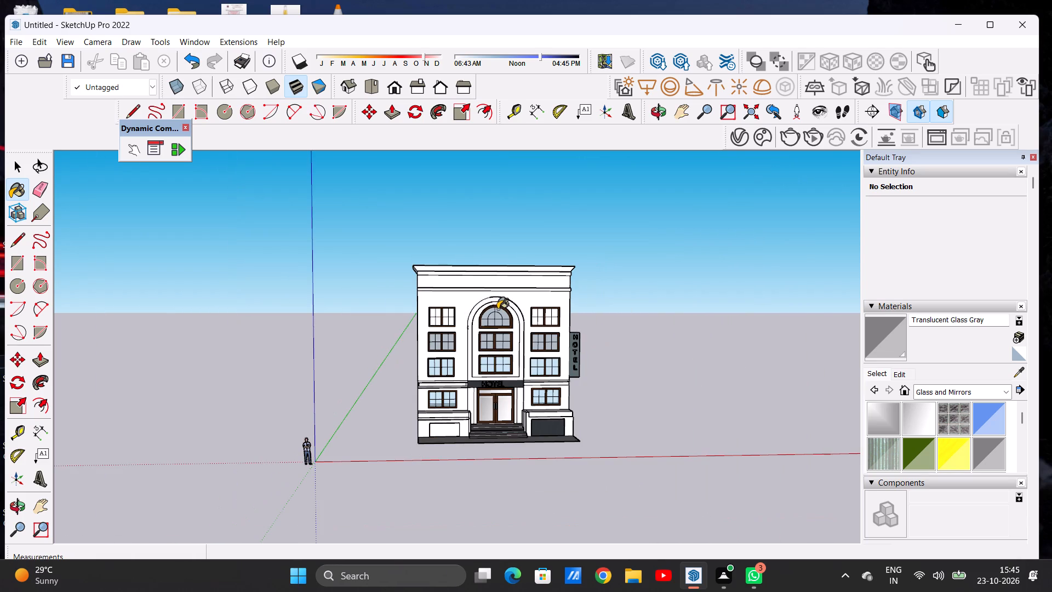
scroll(510, 328, "up", 7)
scroll(459, 328, "up", 3)
scroll(461, 327, "down", 1)
scroll(461, 327, "up", 1)
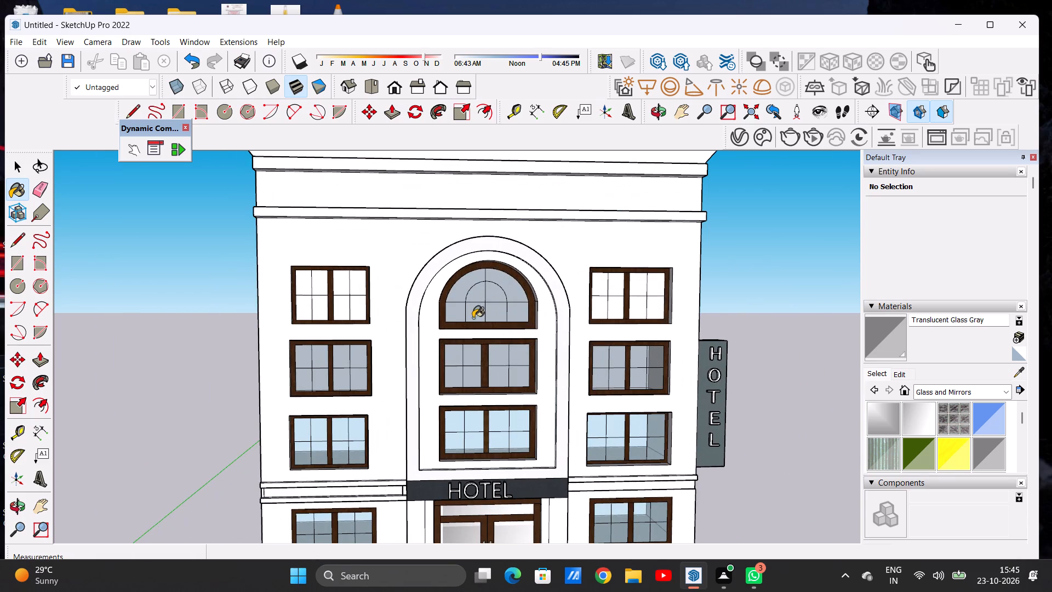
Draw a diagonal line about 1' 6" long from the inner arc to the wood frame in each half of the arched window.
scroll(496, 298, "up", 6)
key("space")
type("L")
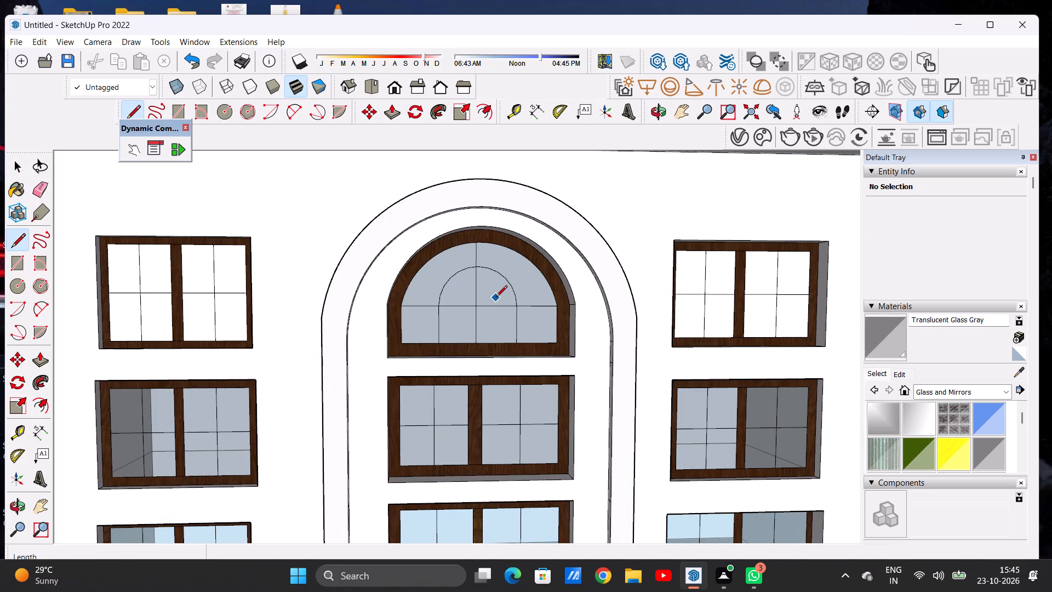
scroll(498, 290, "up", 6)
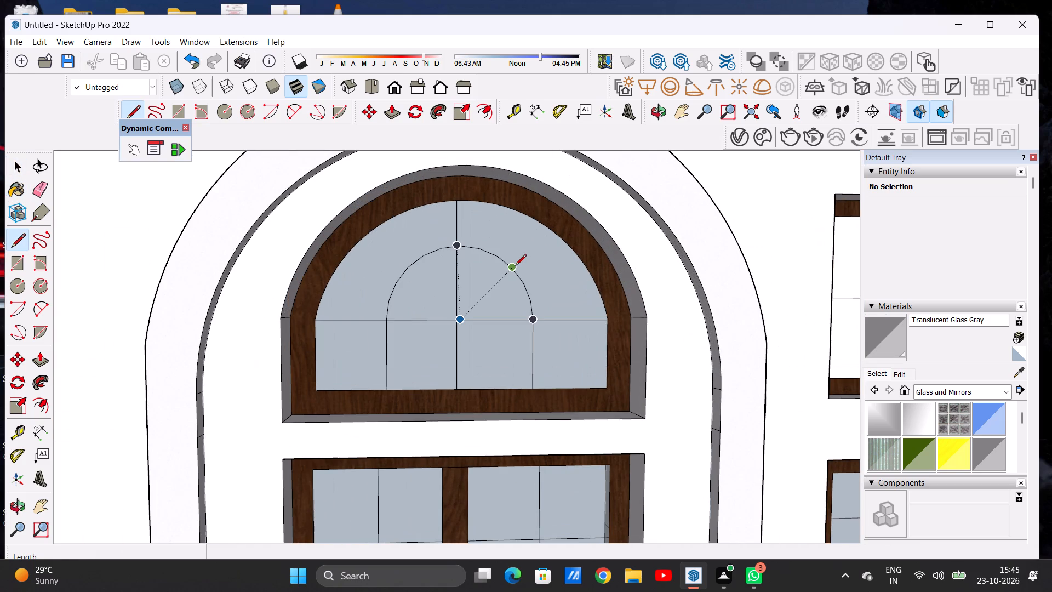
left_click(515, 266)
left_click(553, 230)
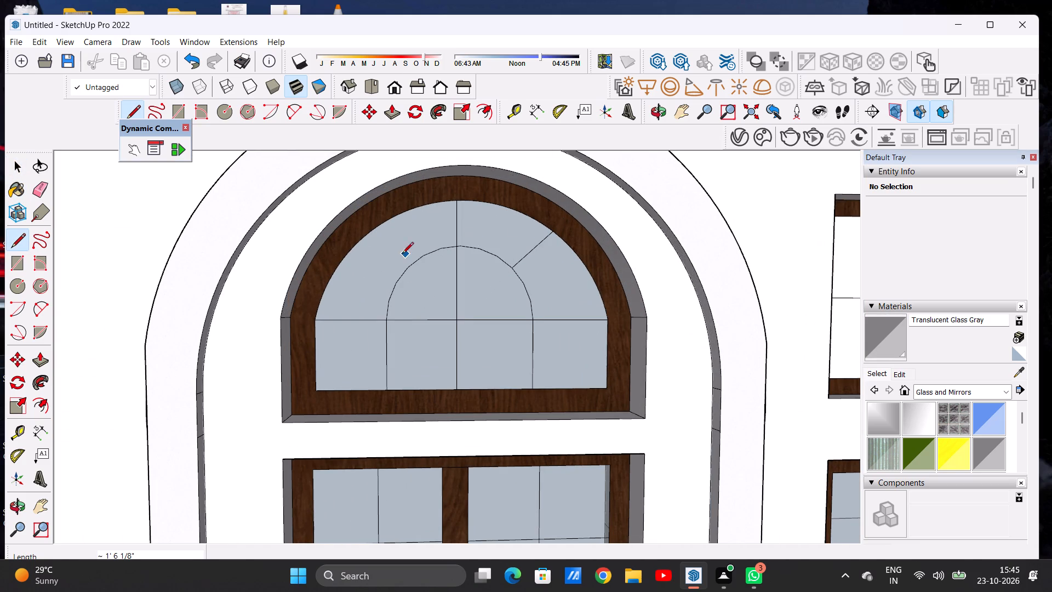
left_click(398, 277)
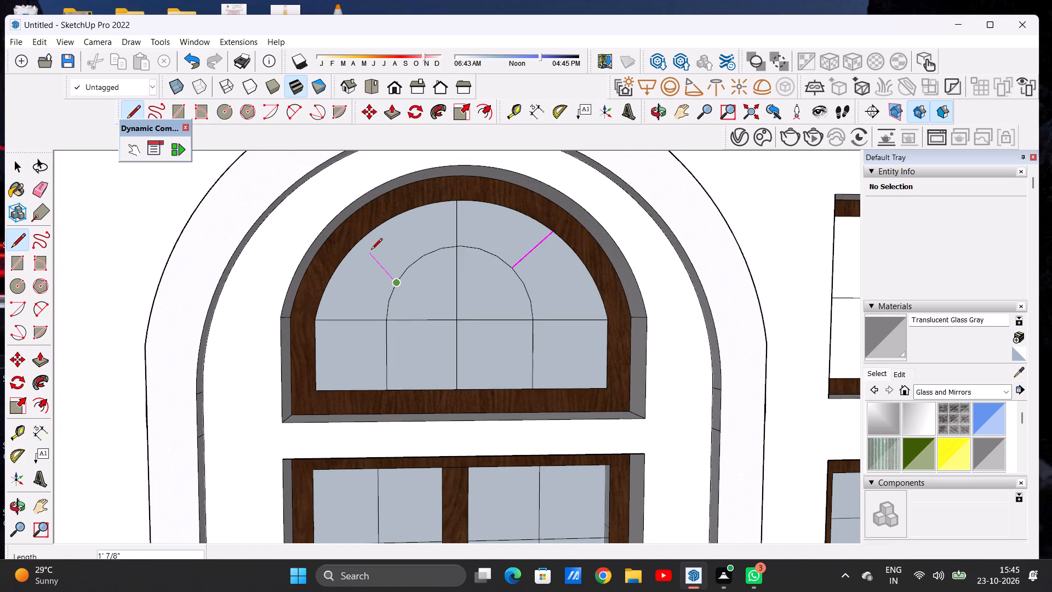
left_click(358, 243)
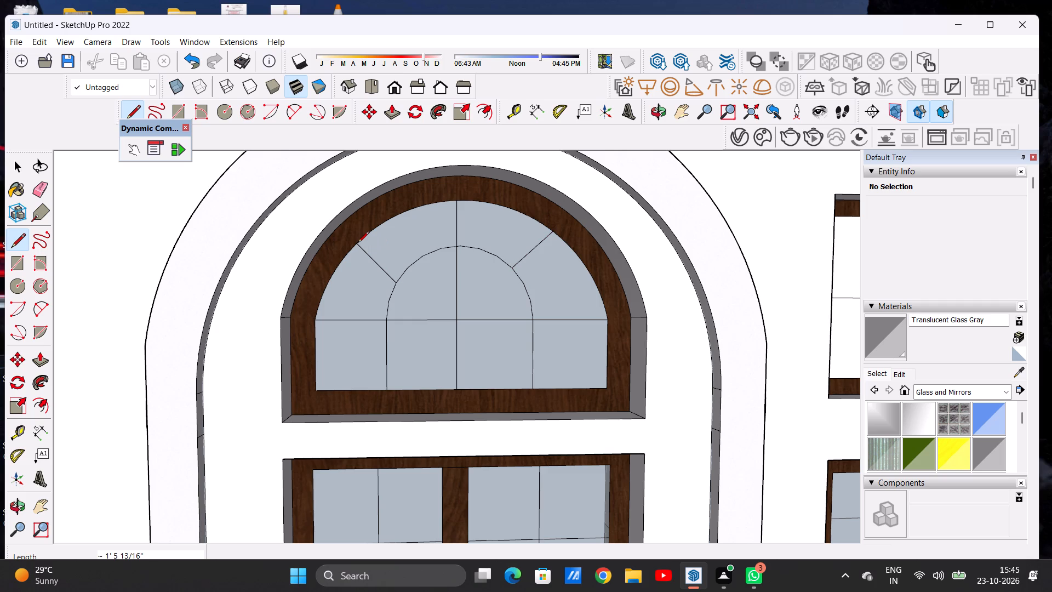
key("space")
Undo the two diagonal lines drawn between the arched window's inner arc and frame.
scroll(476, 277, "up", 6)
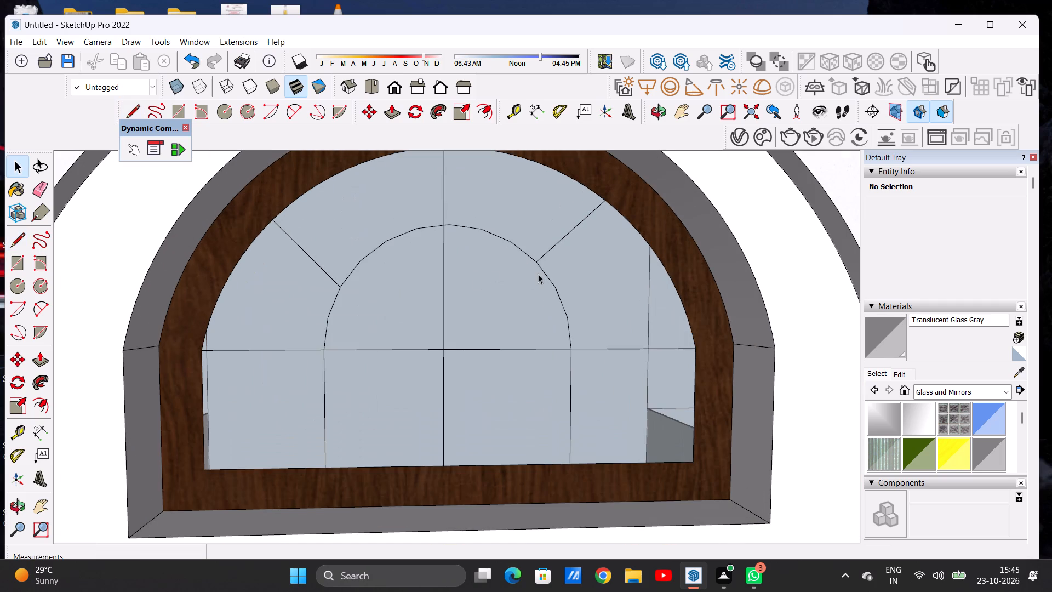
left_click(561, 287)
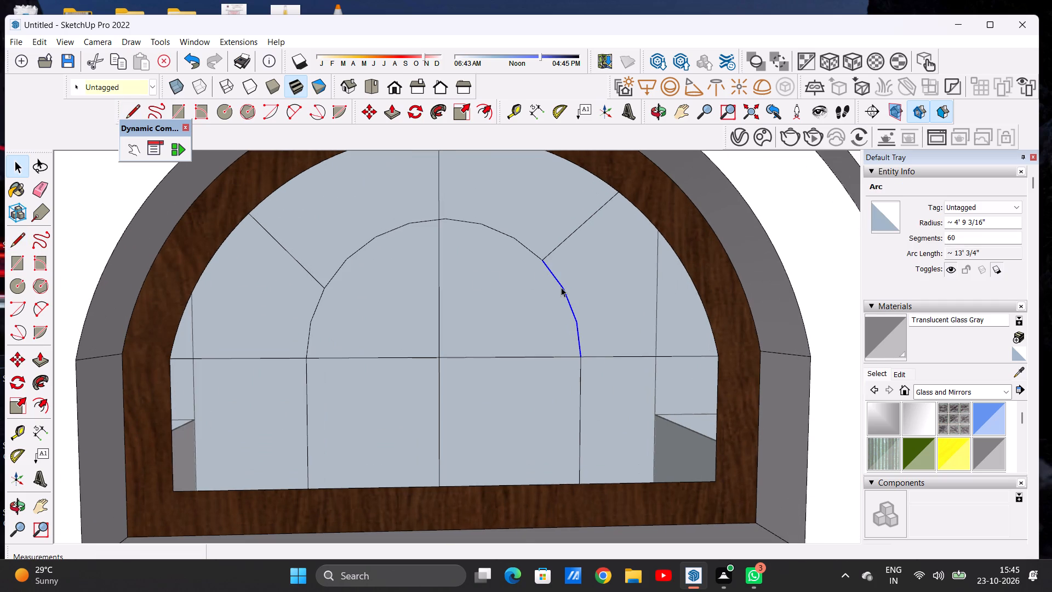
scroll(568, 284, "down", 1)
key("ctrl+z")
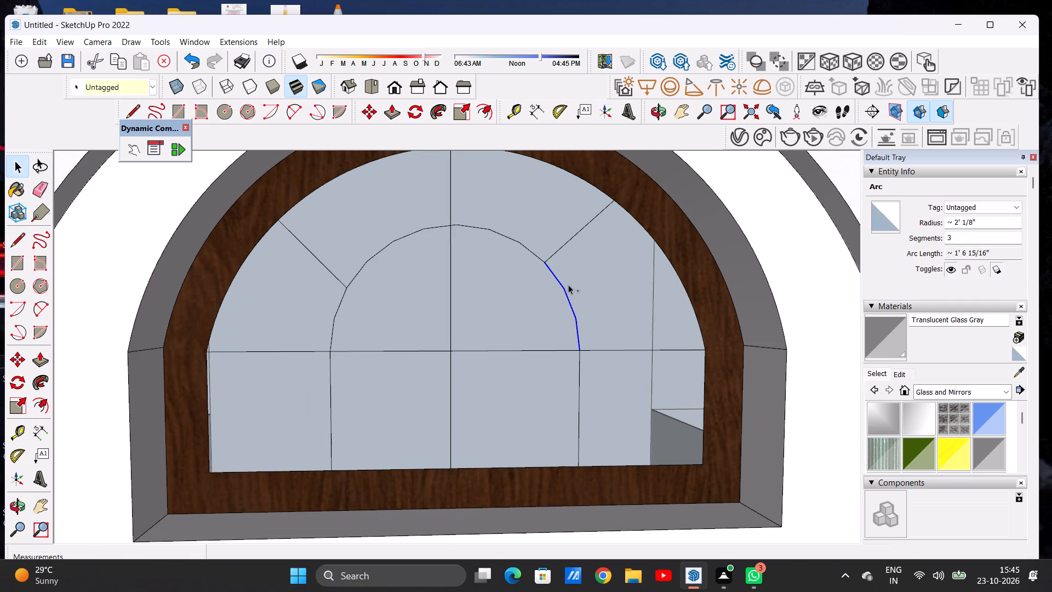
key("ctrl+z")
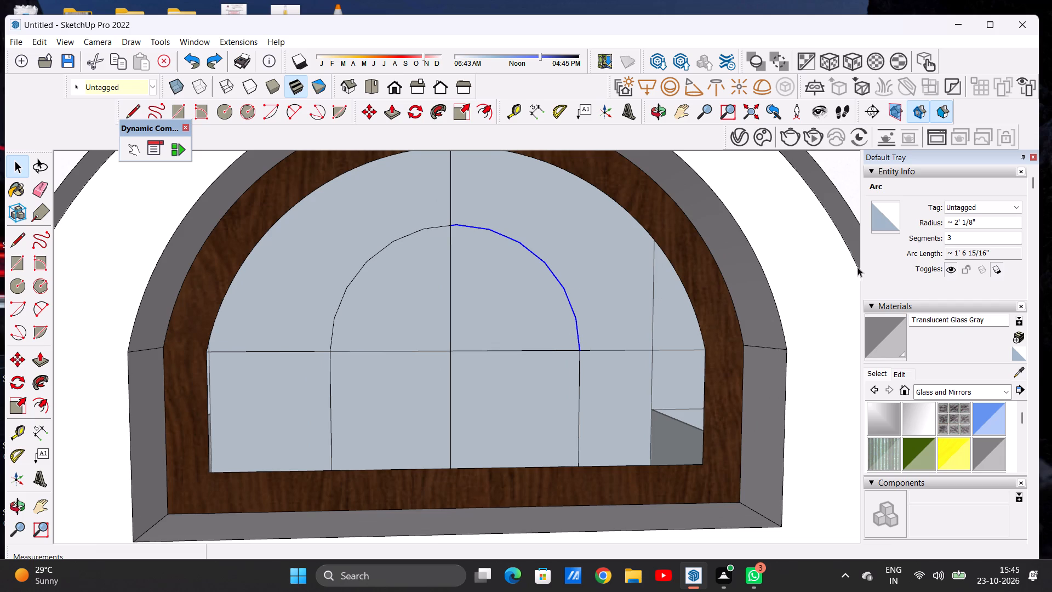
Set both quarter arcs of the arched window's inner arc to 60 segments to smooth them.
left_click_drag(954, 237, 936, 240)
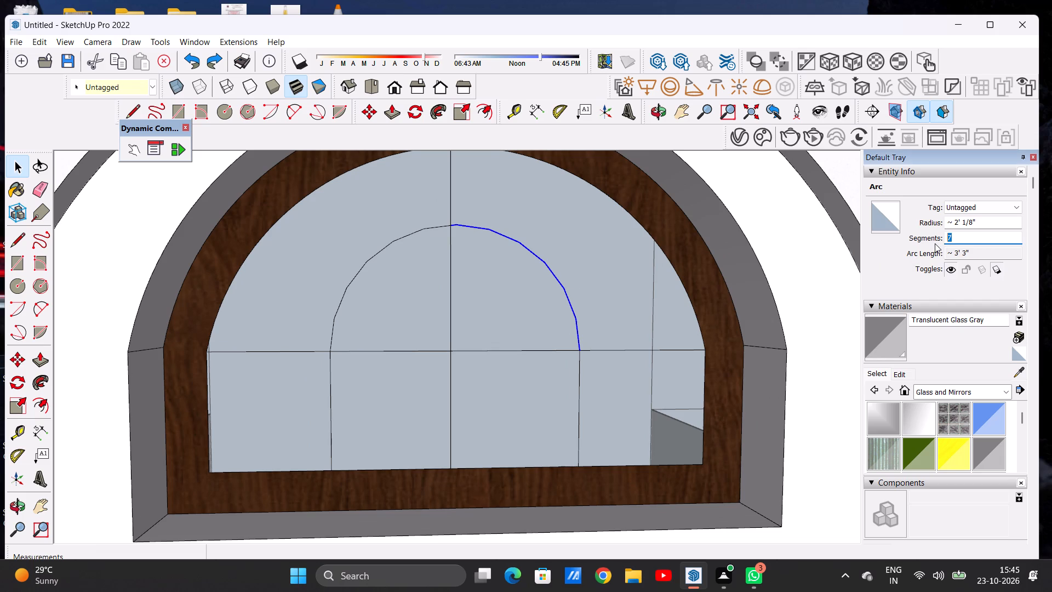
type("60")
key("Return")
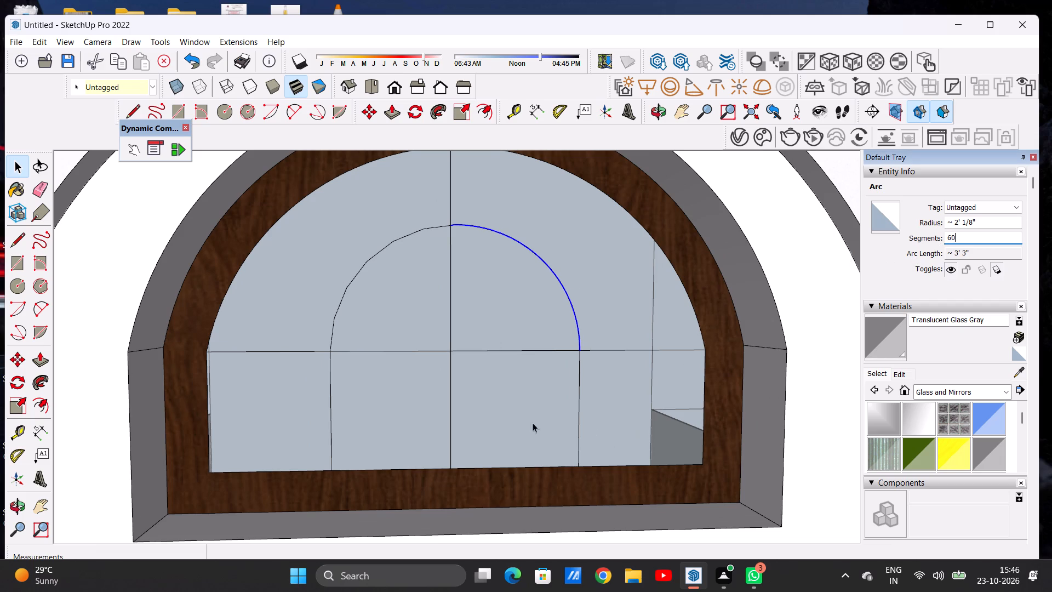
scroll(373, 278, "up", 4)
scroll(373, 278, "down", 1)
scroll(373, 278, "up", 1)
left_click(365, 252)
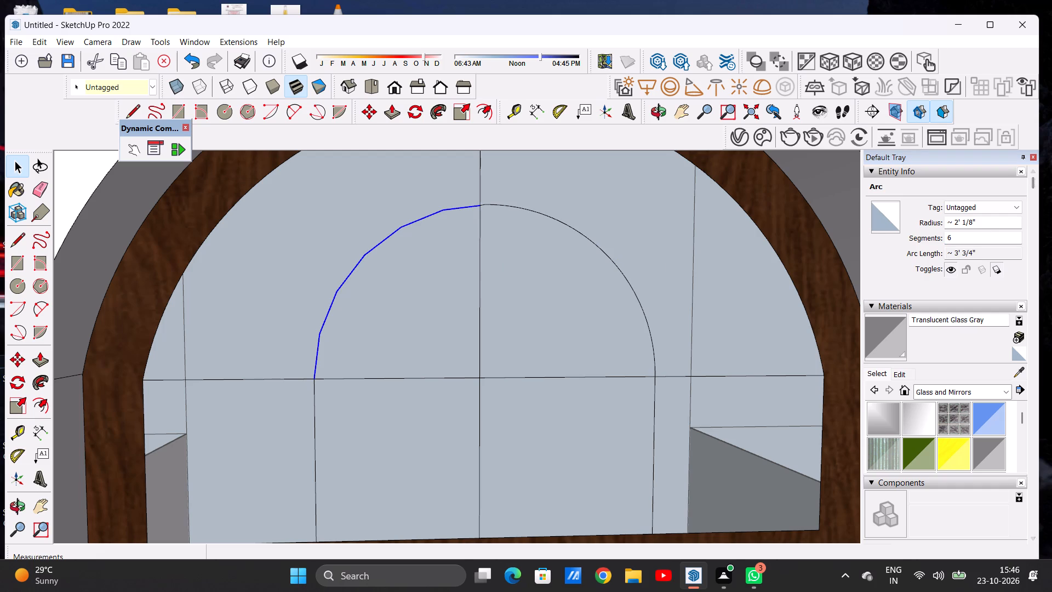
left_click_drag(957, 234, 931, 240)
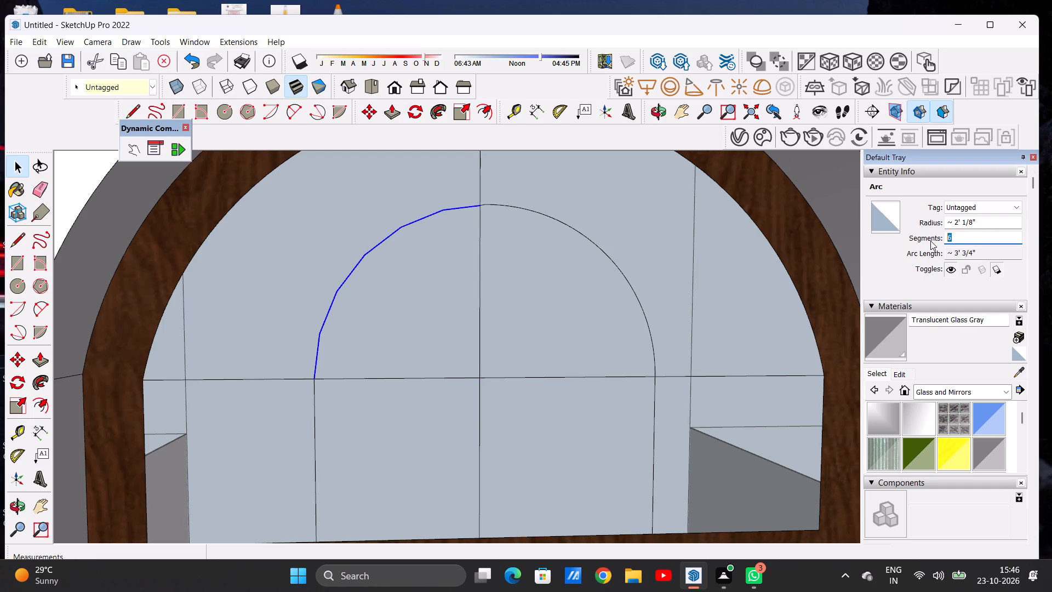
type("60")
key("Return")
key("space")
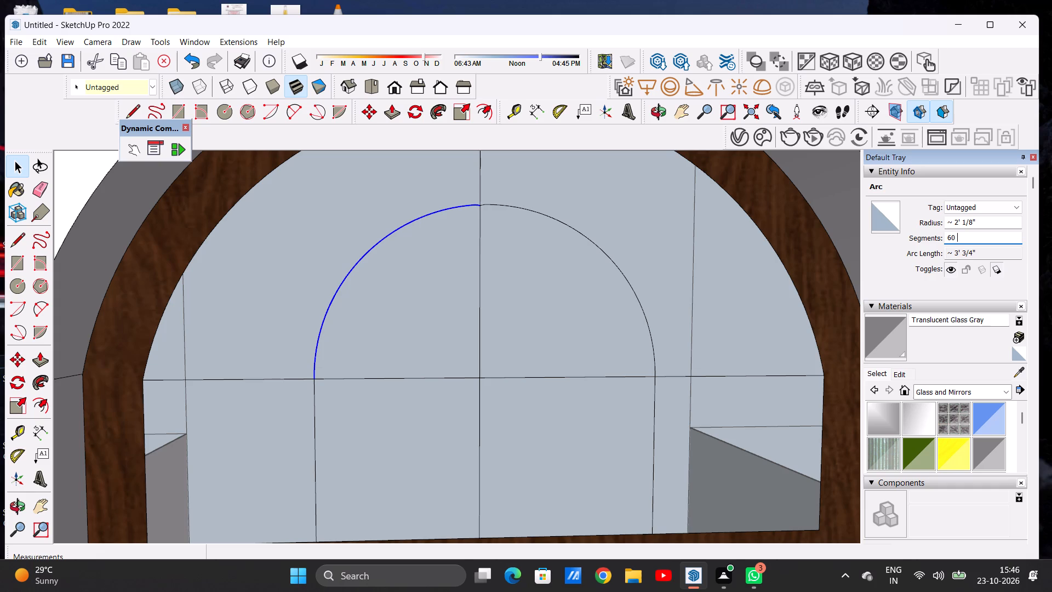
scroll(353, 329, "down", 20)
scroll(353, 329, "down", 4)
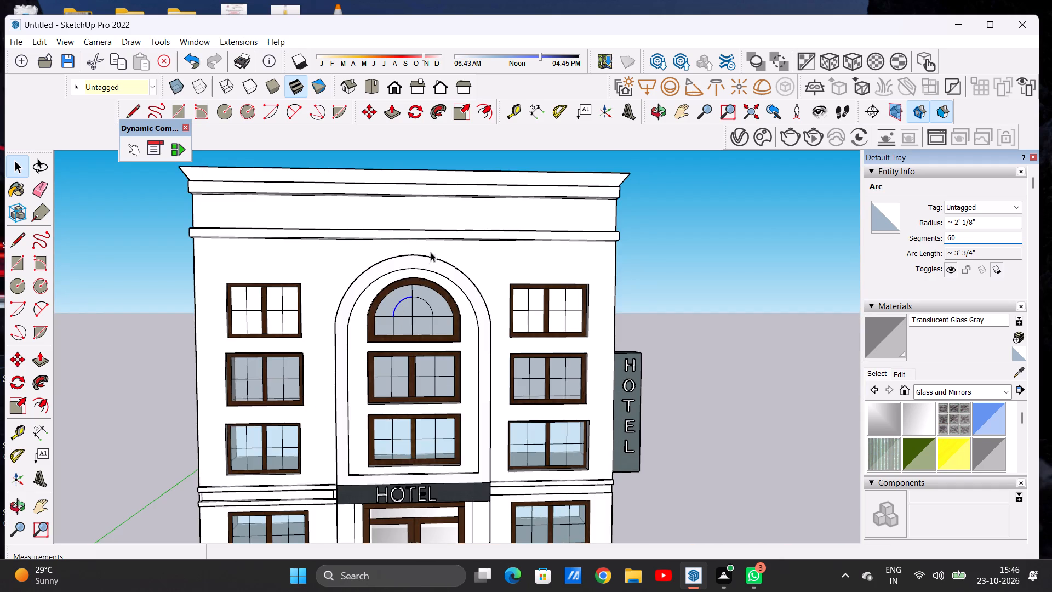
scroll(412, 268, "down", 7)
left_click(598, 276)
Examine the facade's arched window and surrounding windows from several angles.
scroll(402, 308, "up", 6)
scroll(449, 309, "up", 1)
scroll(449, 309, "down", 1)
scroll(449, 309, "up", 5)
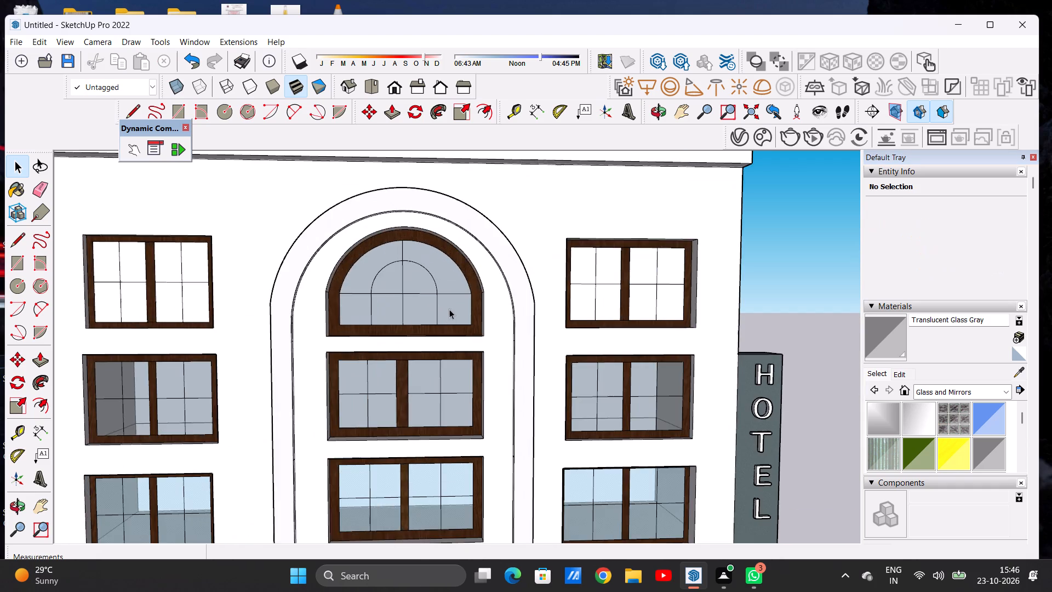
middle_click_drag(442, 316, 444, 348)
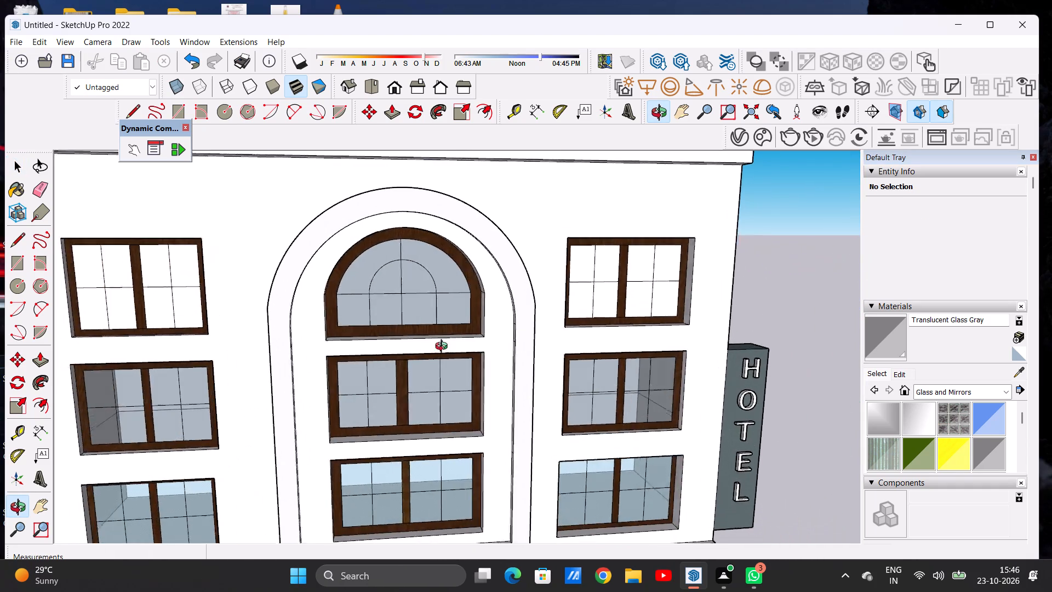
middle_click_drag(444, 348, 465, 318)
middle_click_drag(272, 331, 147, 346)
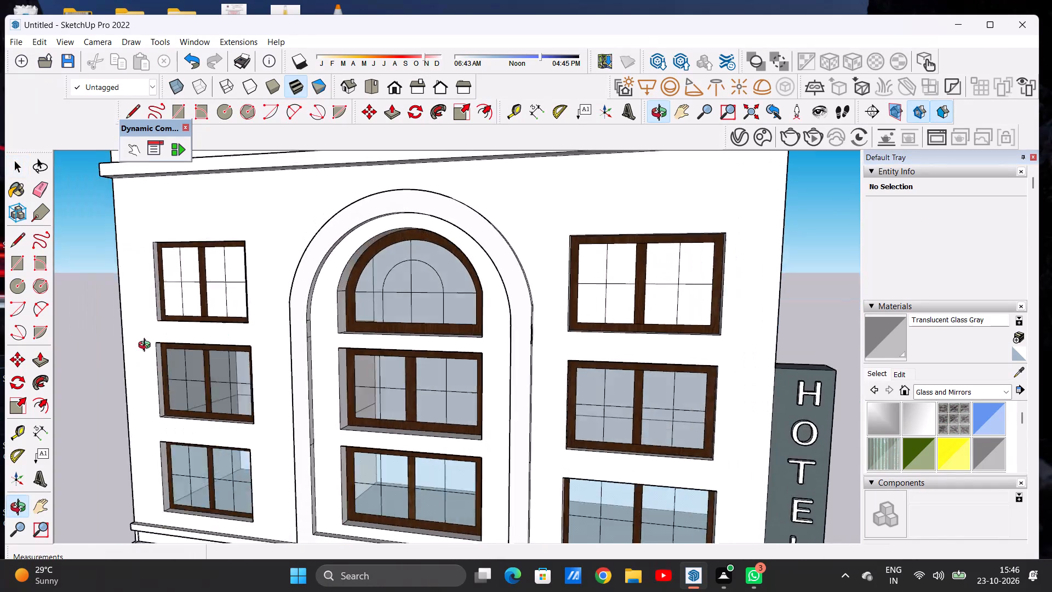
middle_click_drag(147, 346, 182, 345)
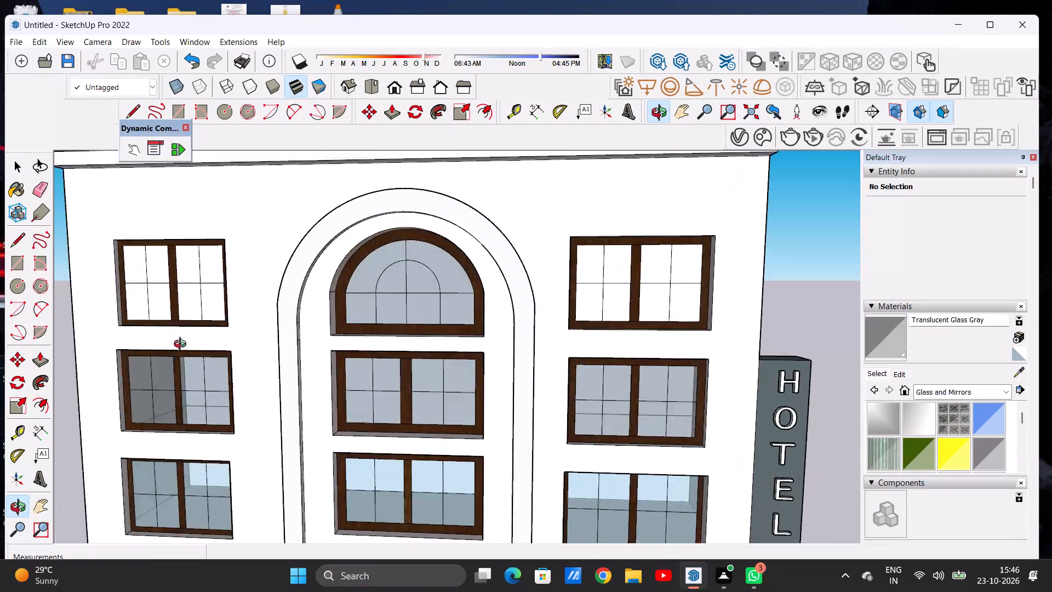
middle_click_drag(182, 345, 389, 371)
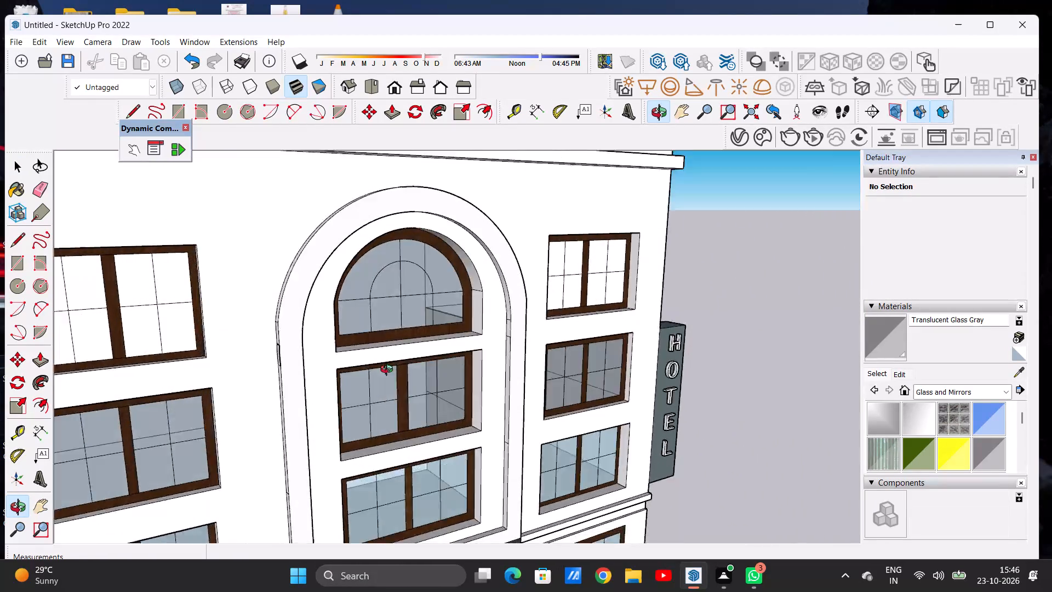
middle_click_drag(389, 371, 288, 469)
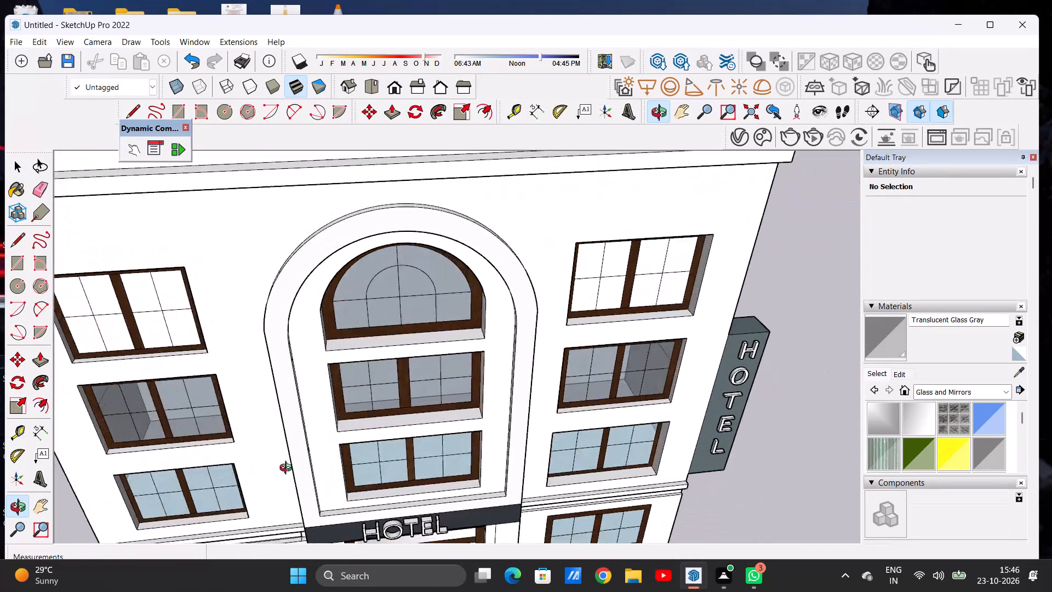
middle_click_drag(288, 469, 226, 383)
scroll(251, 359, "down", 5)
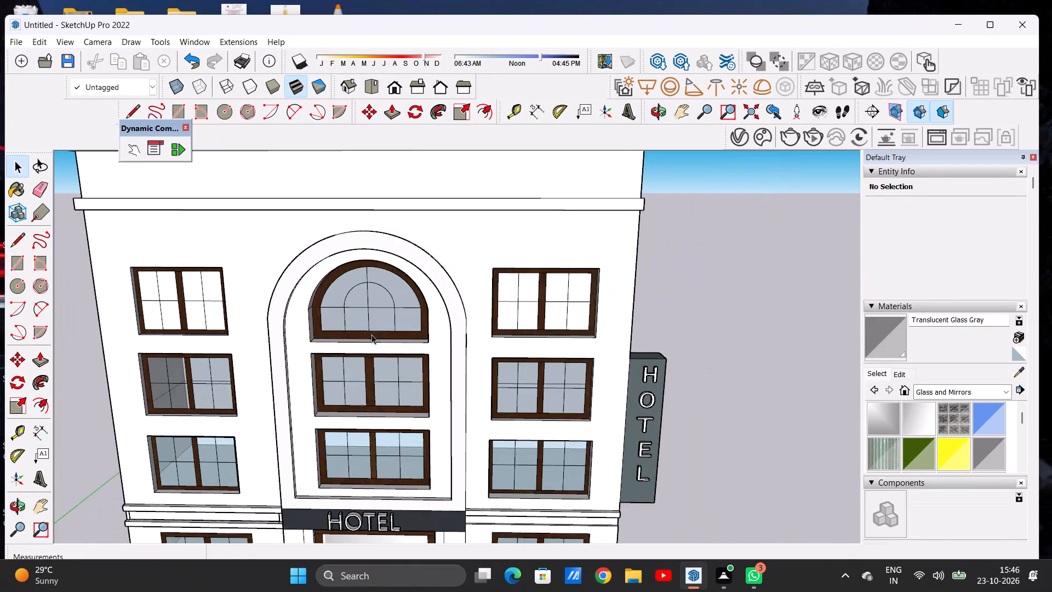
scroll(371, 334, "down", 11)
scroll(384, 364, "up", 7)
middle_click_drag(384, 389, 379, 338)
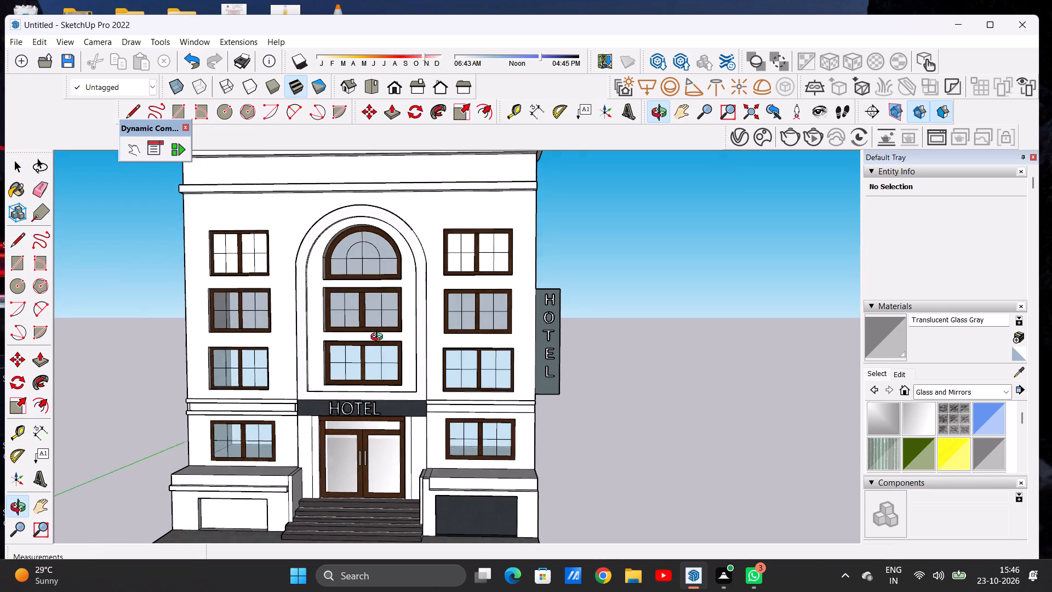
middle_click_drag(379, 338, 379, 338)
Paint all eight panes of the top-floor window on the HOTEL blade sign's side with Translucent Glass Gray.
scroll(400, 251, "up", 8)
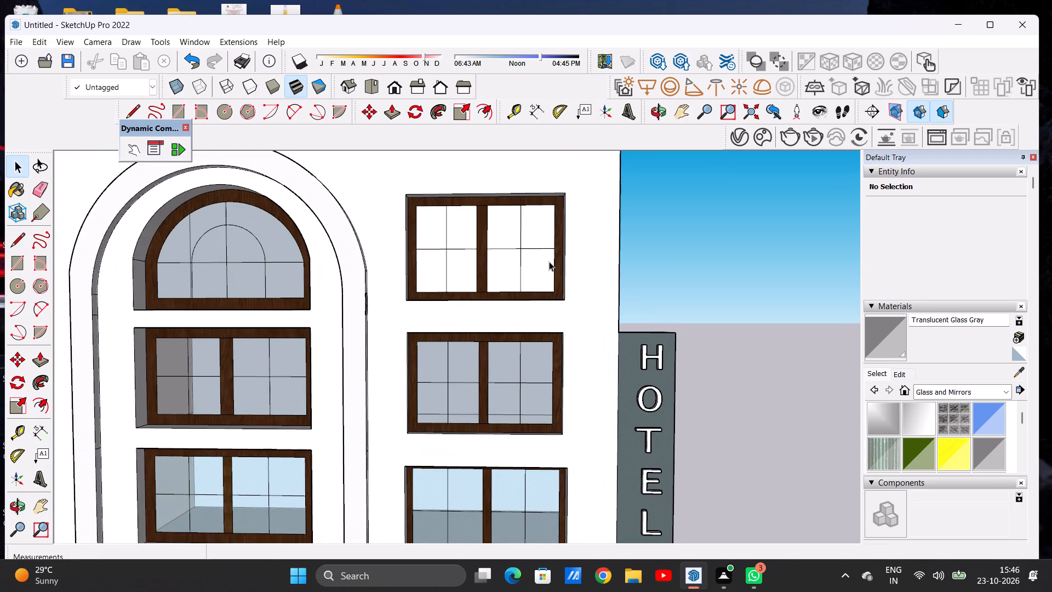
scroll(549, 261, "up", 5)
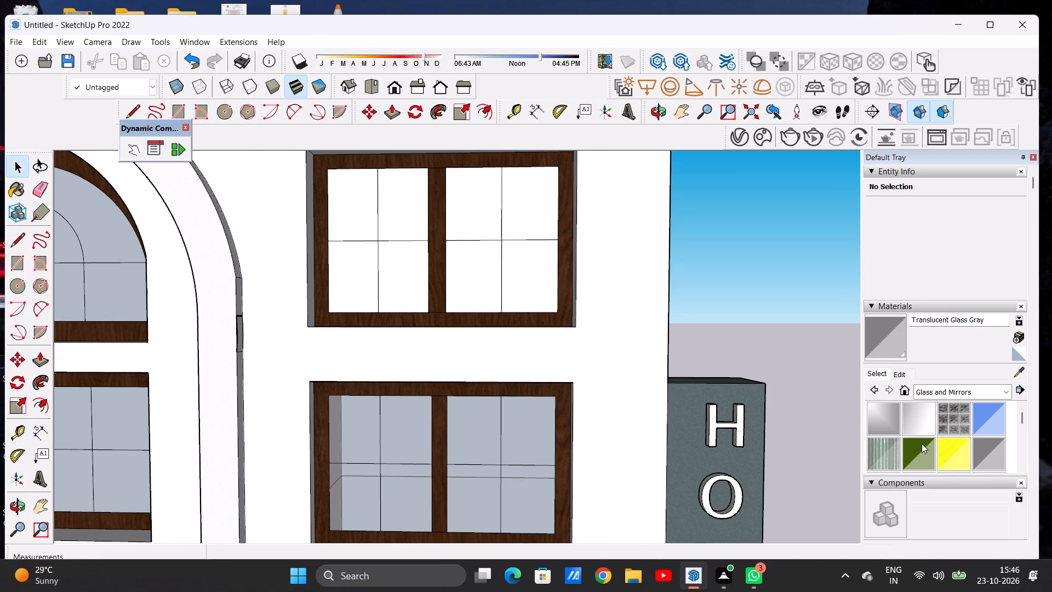
left_click(988, 446)
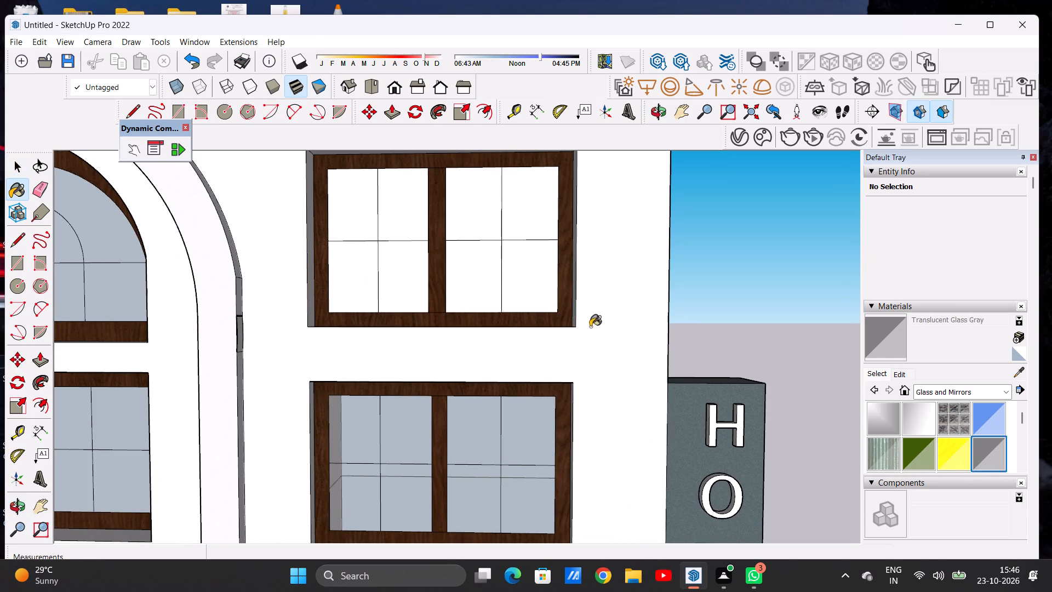
left_click(356, 219)
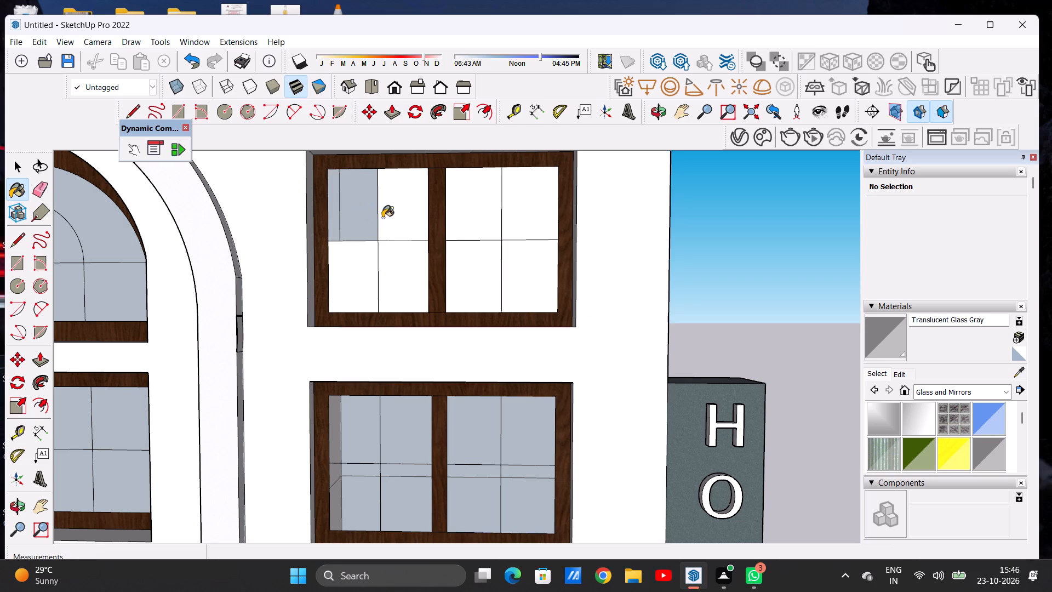
left_click(385, 218)
left_click(386, 274)
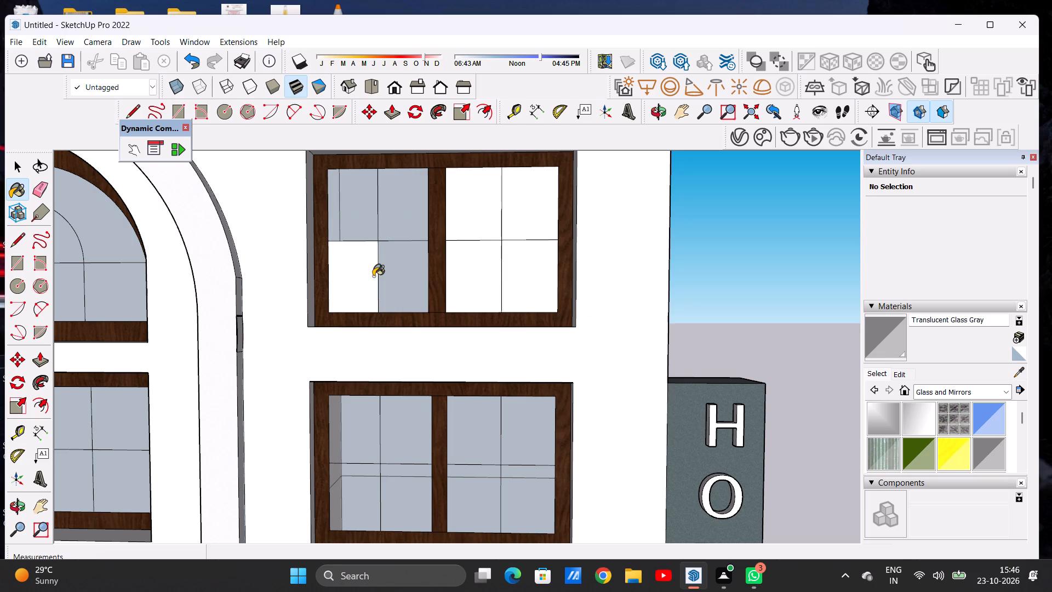
left_click(373, 276)
left_click(522, 272)
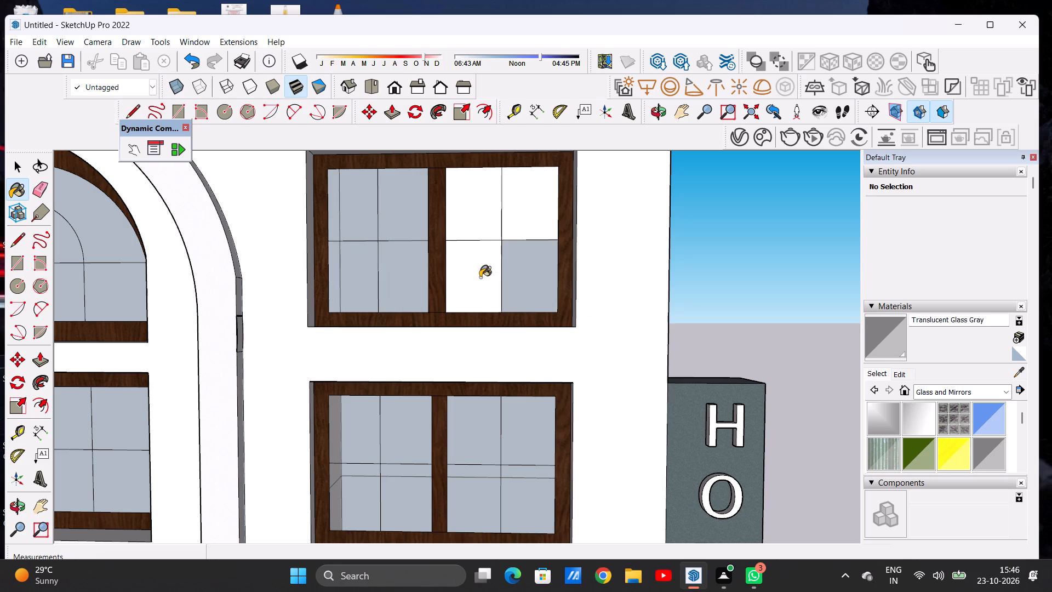
left_click(480, 277)
left_click(485, 243)
left_click(510, 246)
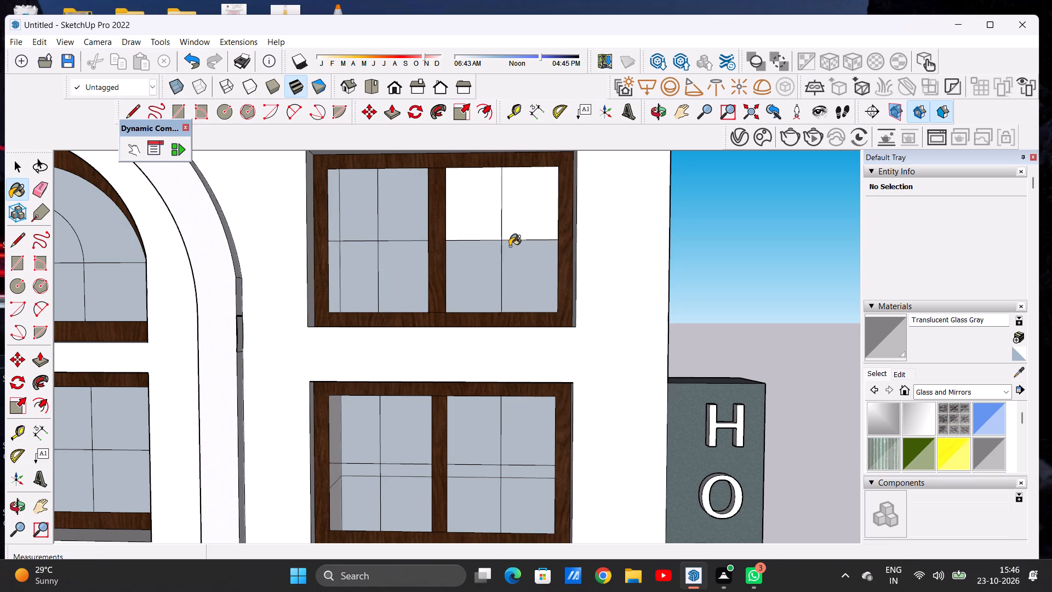
left_click(483, 212)
left_click(517, 212)
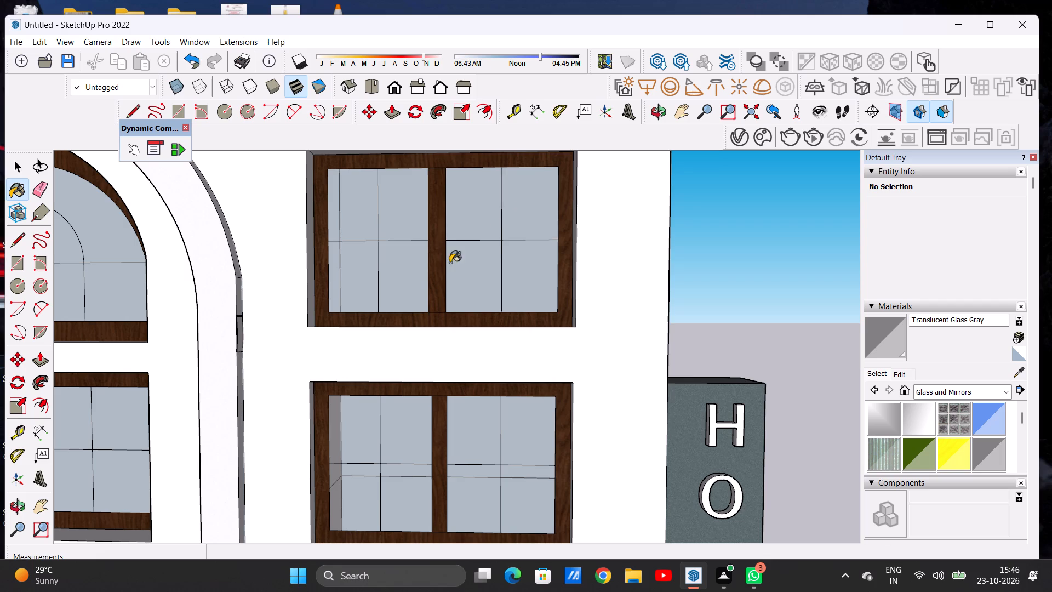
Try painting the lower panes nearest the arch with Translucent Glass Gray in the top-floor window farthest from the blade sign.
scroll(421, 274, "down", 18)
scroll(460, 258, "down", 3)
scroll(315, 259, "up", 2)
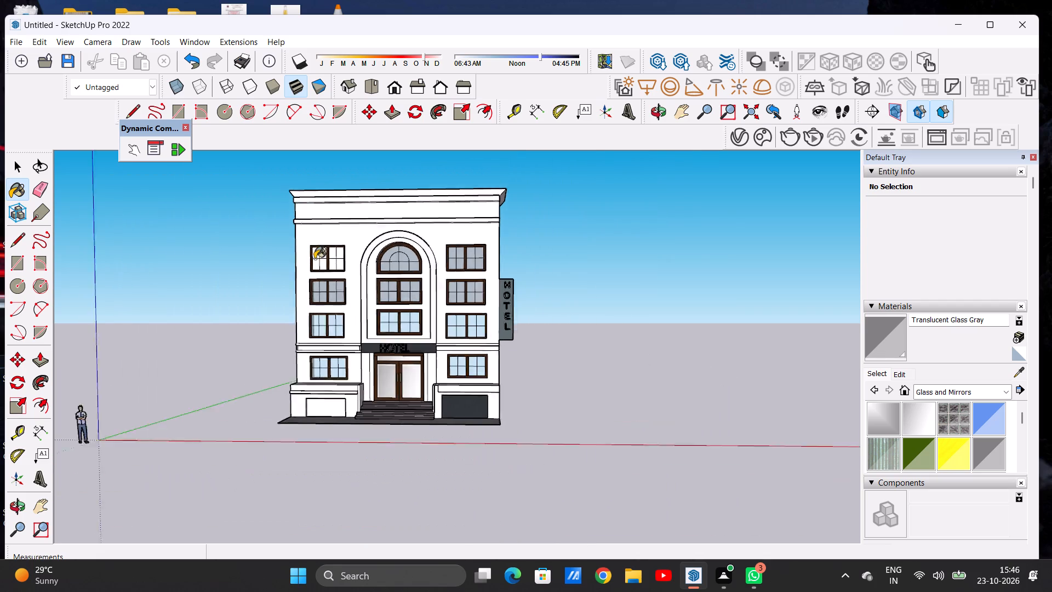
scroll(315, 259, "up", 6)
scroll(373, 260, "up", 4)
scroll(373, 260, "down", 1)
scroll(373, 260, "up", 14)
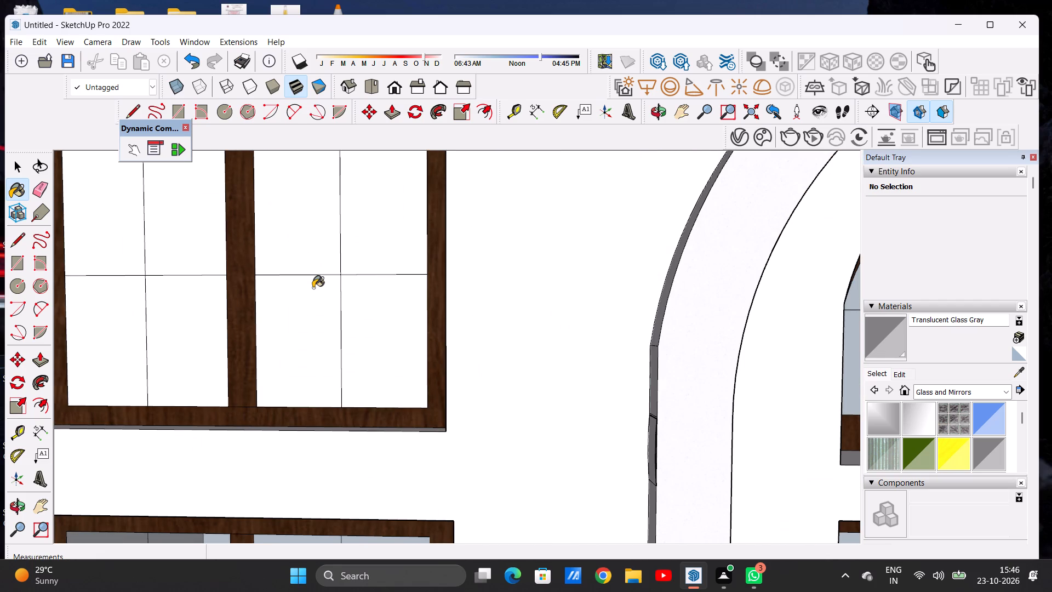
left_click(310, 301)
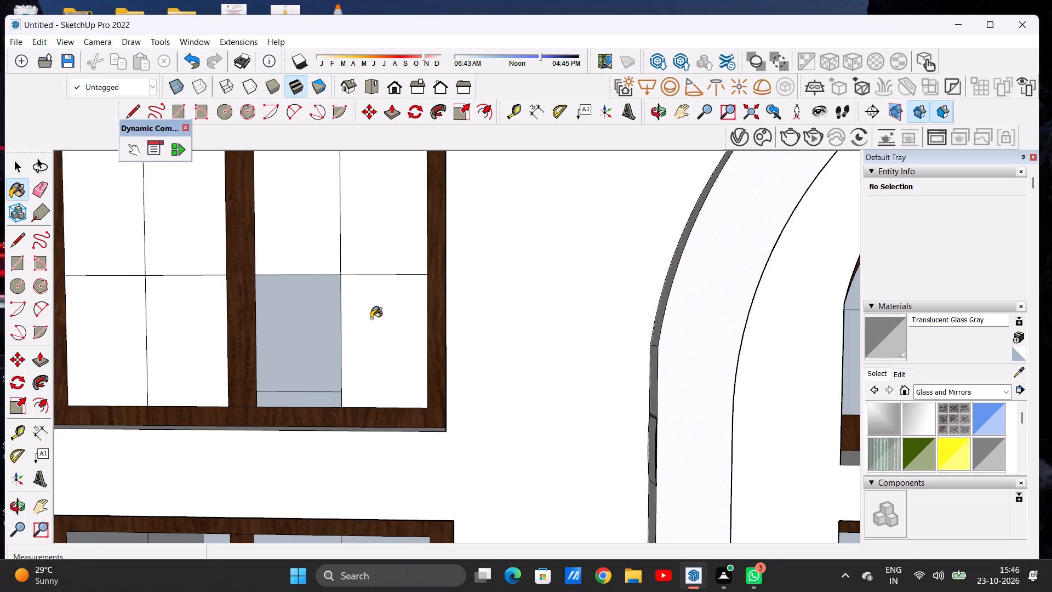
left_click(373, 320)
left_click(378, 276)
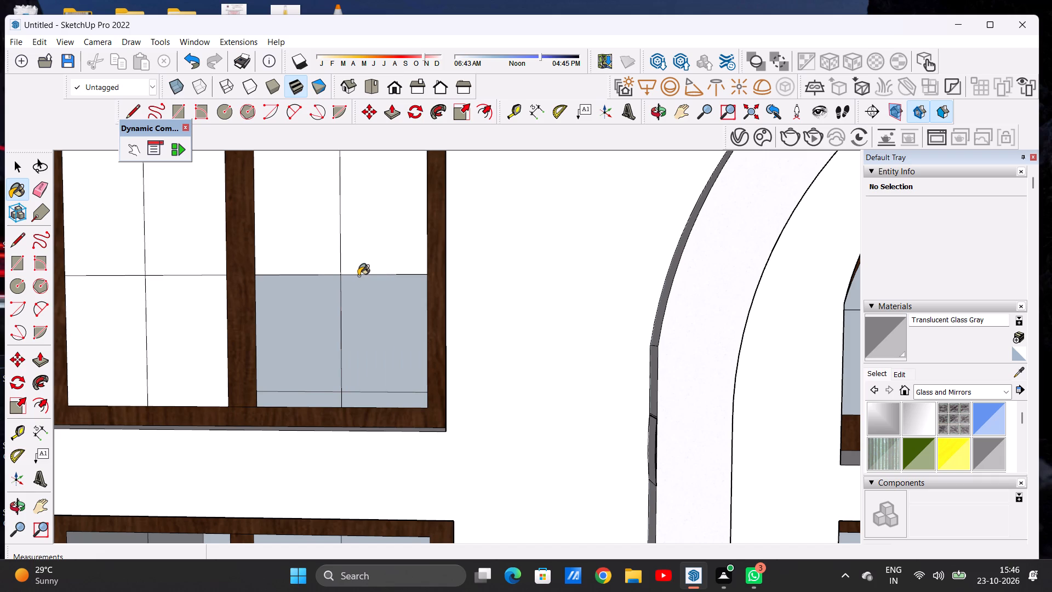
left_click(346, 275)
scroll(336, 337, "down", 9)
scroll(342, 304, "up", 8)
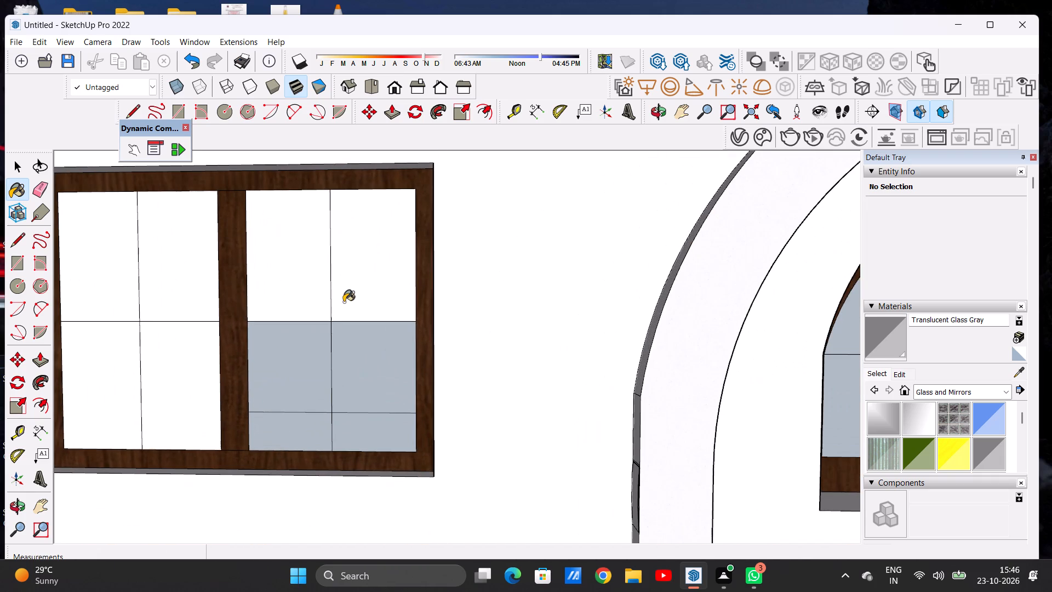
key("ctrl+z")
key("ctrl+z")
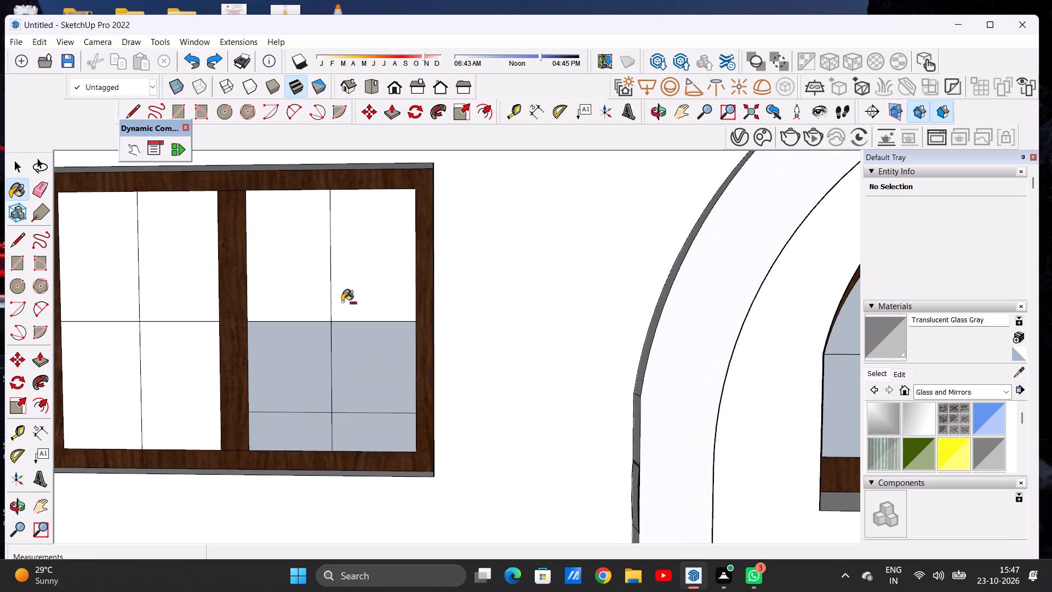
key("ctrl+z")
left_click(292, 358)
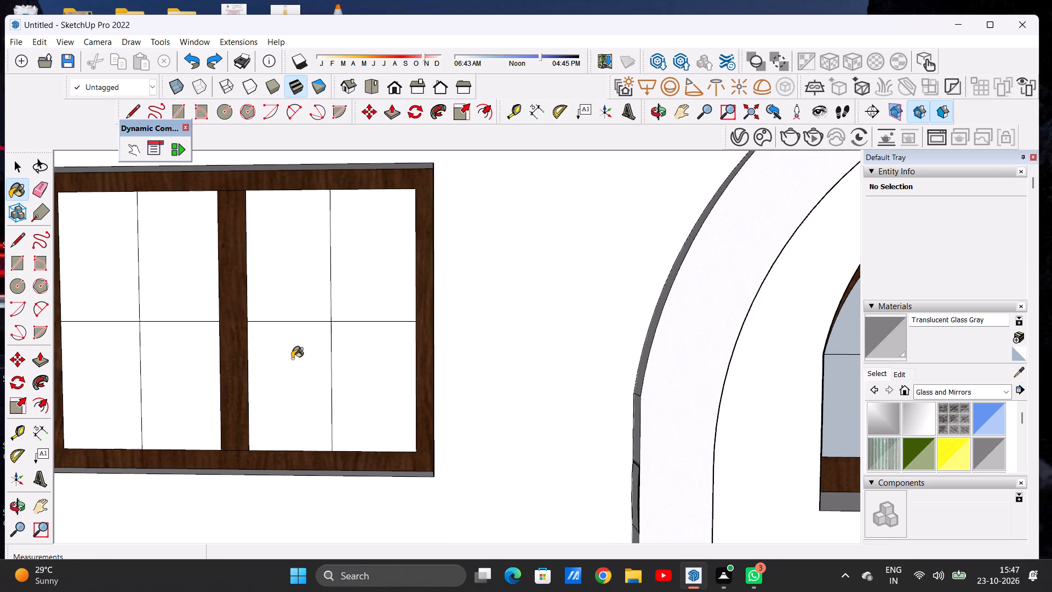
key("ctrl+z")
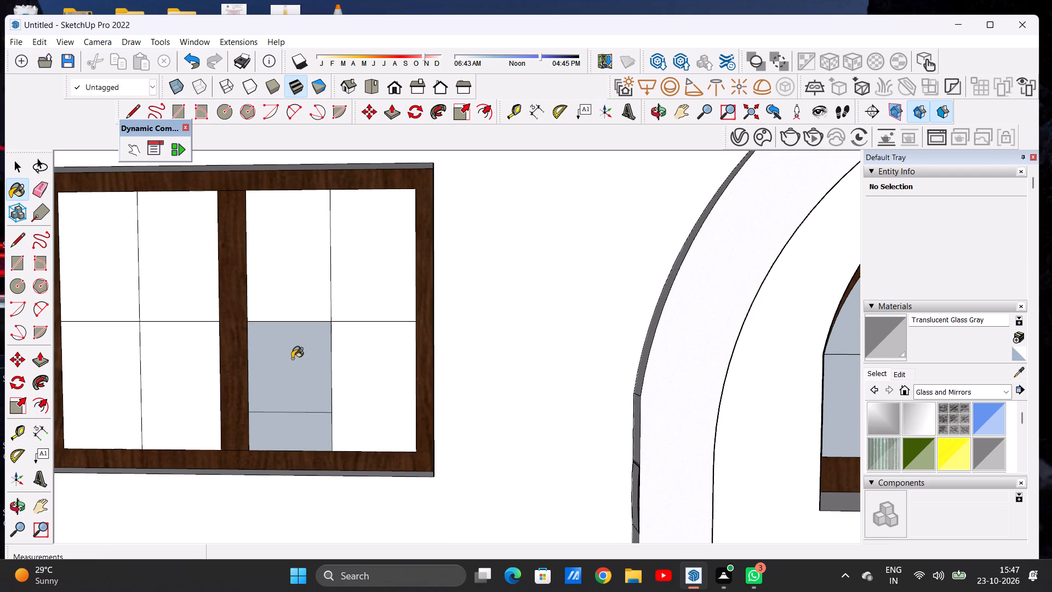
Paint all eight panes of the top-floor window farthest from the HOTEL blade sign with Translucent Glass Gray.
left_click(292, 358)
left_click(365, 366)
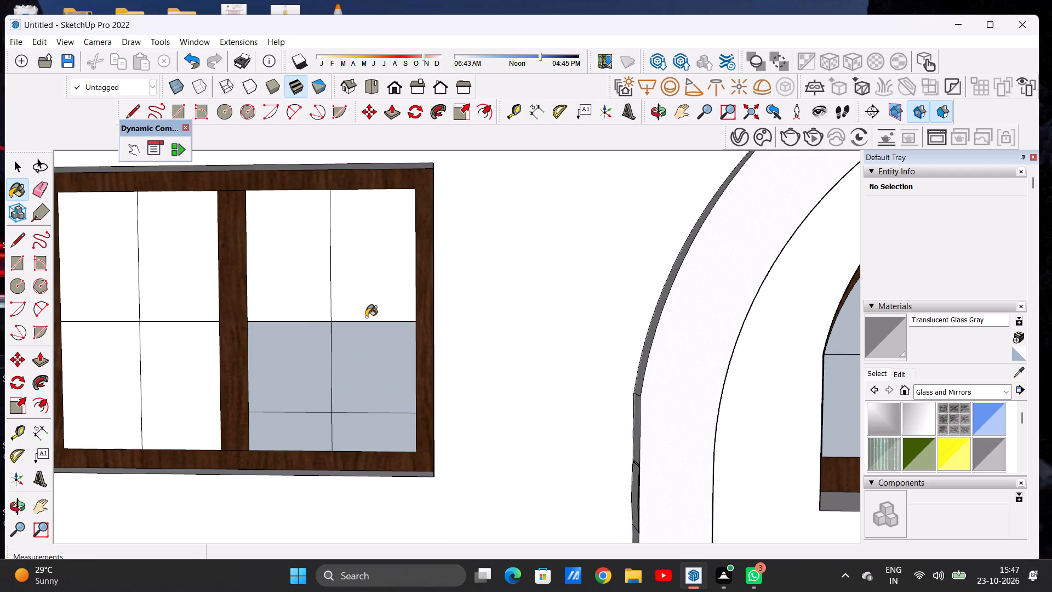
left_click(365, 300)
left_click(334, 297)
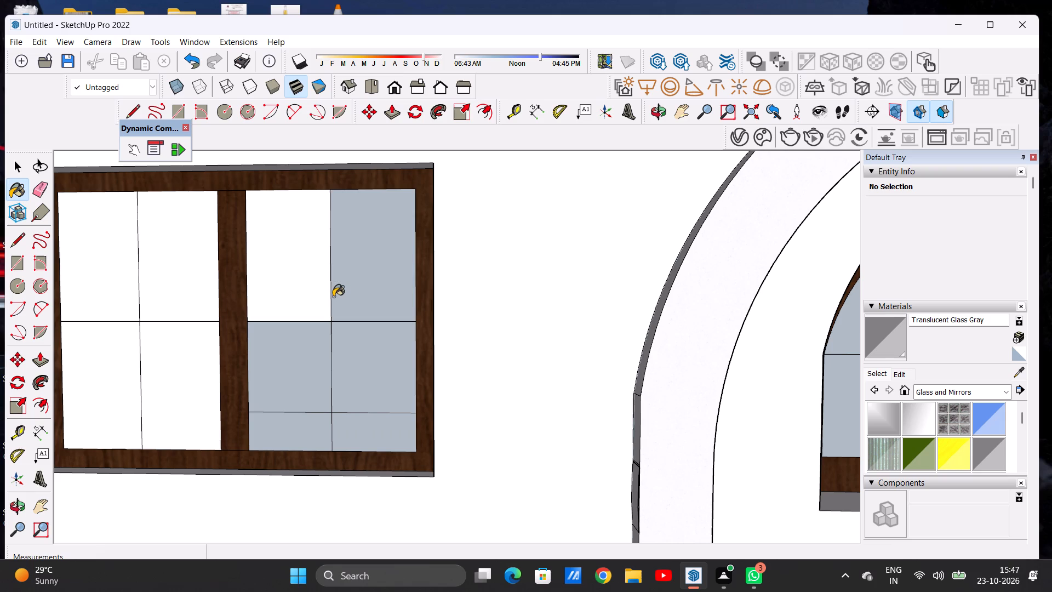
left_click(322, 297)
scroll(328, 321, "down", 17)
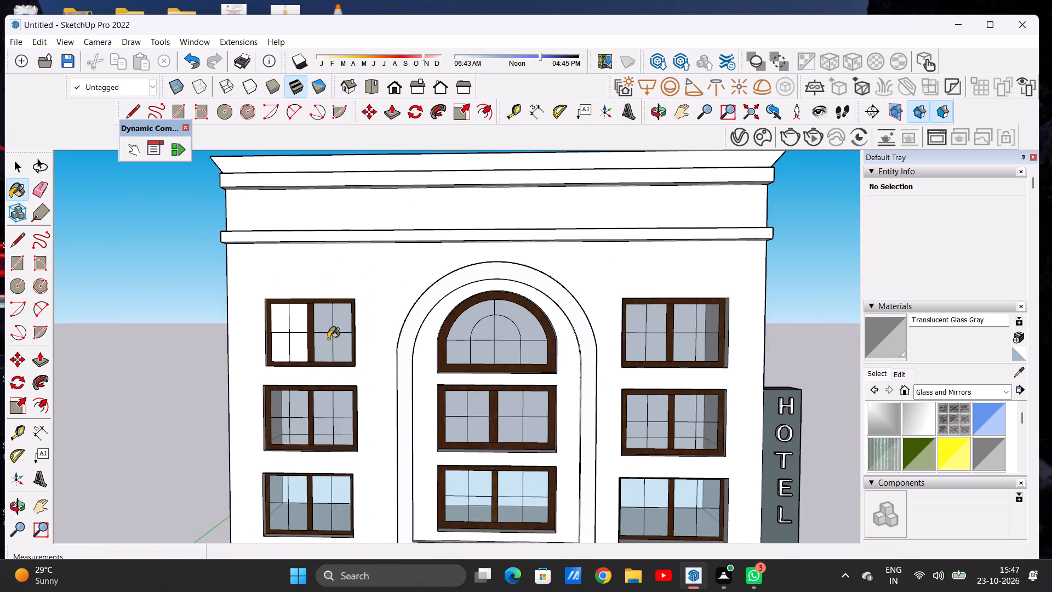
scroll(293, 329, "up", 13)
left_click(268, 325)
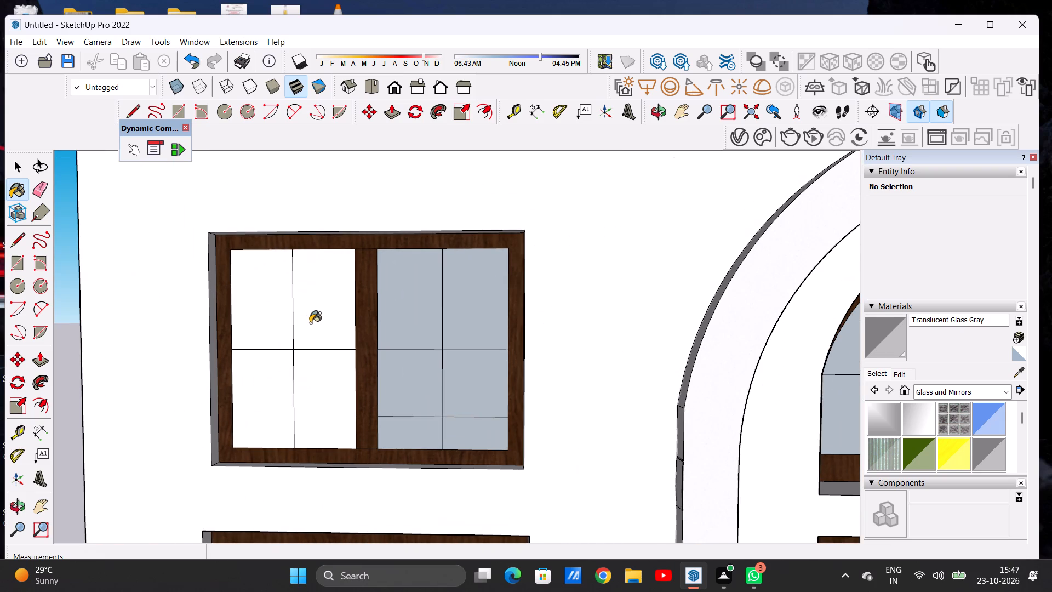
left_click(350, 320)
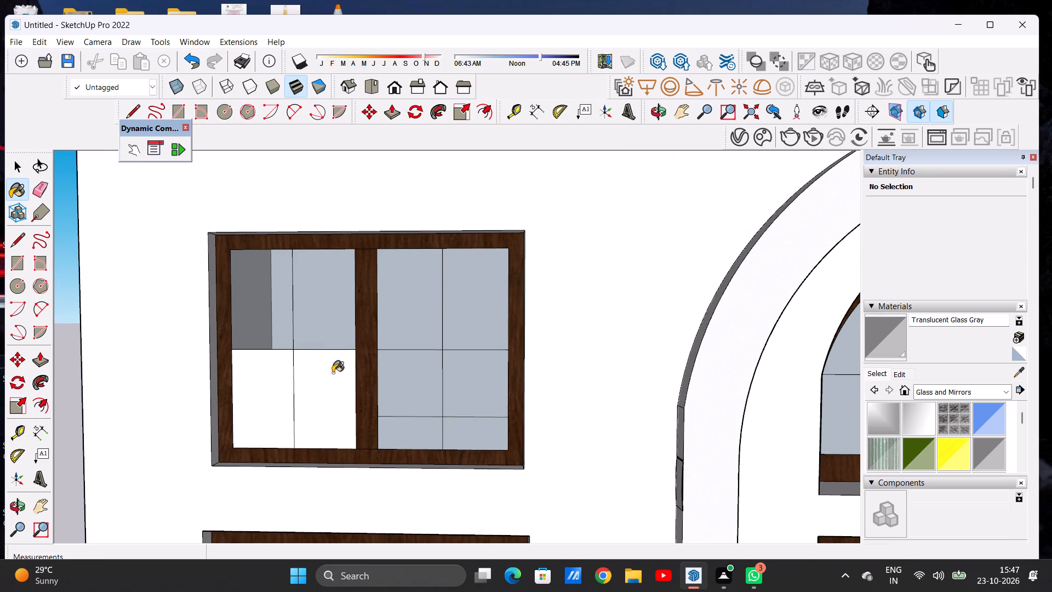
left_click(333, 373)
left_click(285, 374)
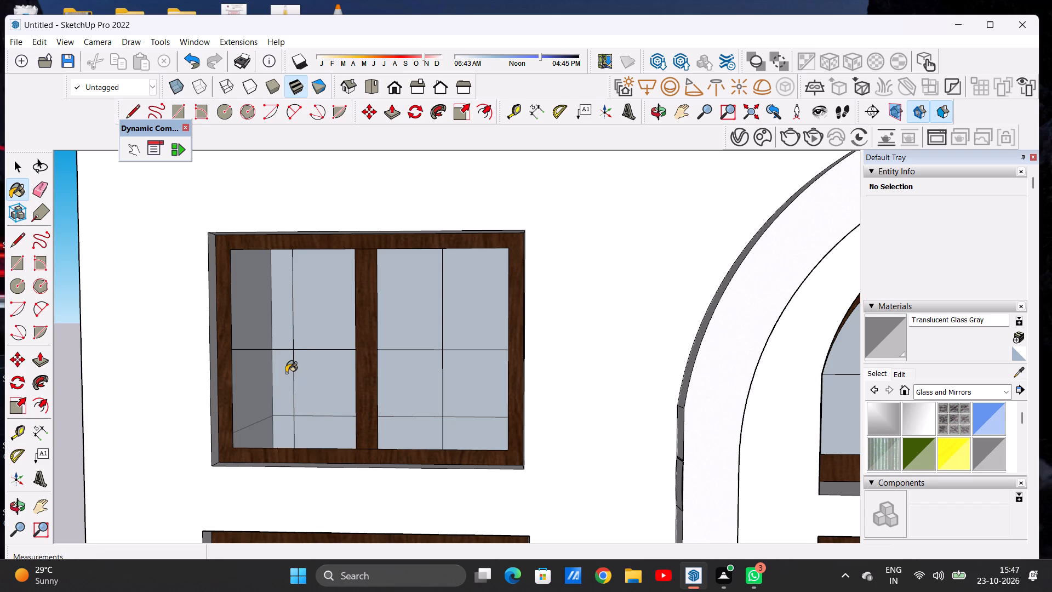
Examine the whole hotel facade from both sides and the front to check the window and door materials.
scroll(287, 372, "down", 20)
scroll(287, 372, "down", 10)
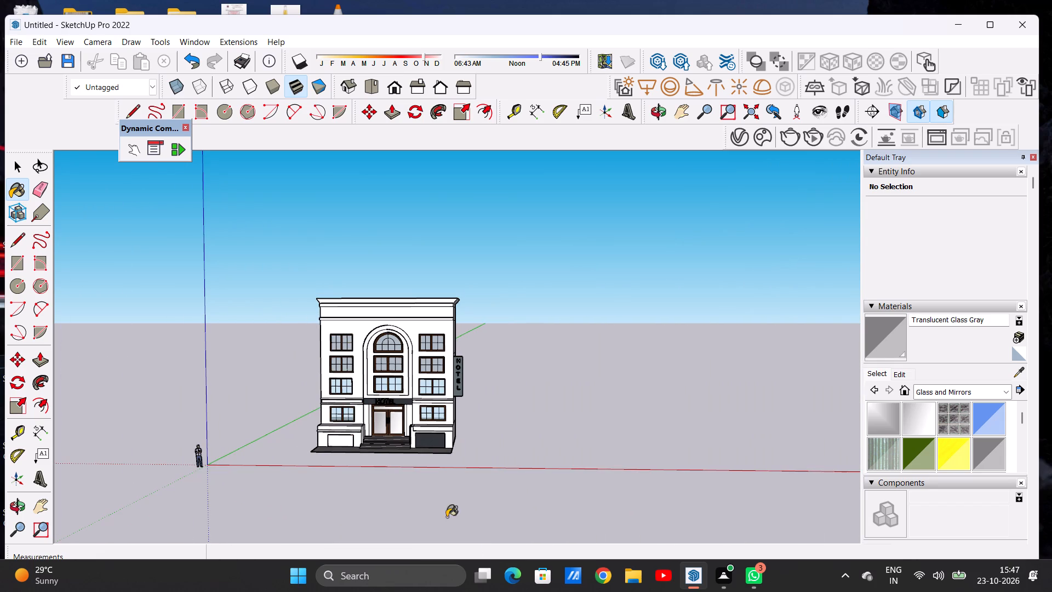
scroll(384, 442, "up", 11)
middle_click_drag(386, 405, 216, 401)
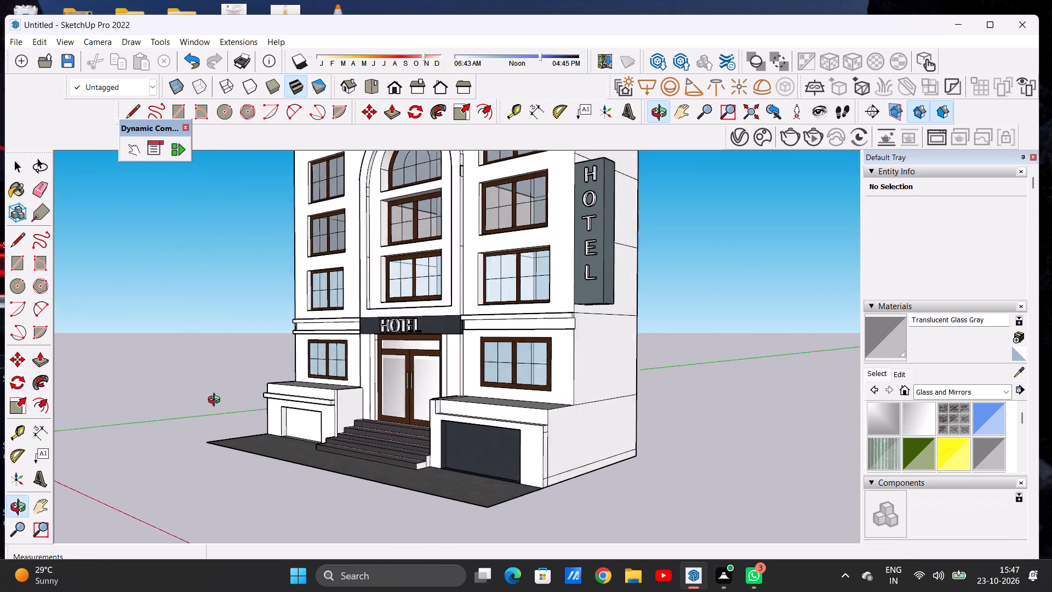
middle_click_drag(216, 401, 183, 406)
middle_click(182, 406)
middle_click_drag(179, 410, 672, 390)
middle_click_drag(351, 414, 251, 420)
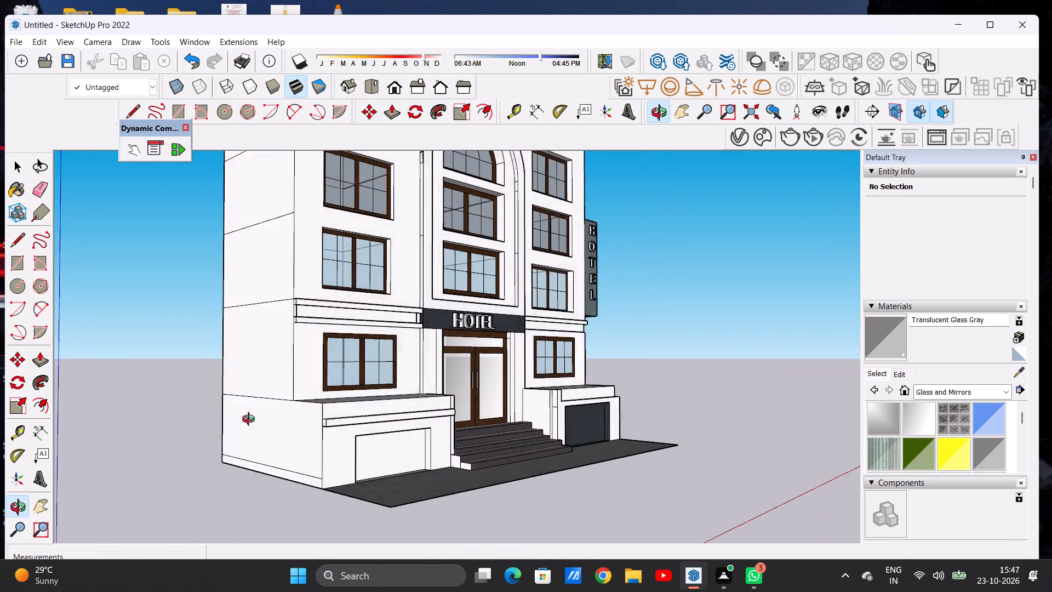
middle_click_drag(251, 420, 105, 489)
scroll(189, 433, "down", 5)
scroll(294, 411, "down", 3)
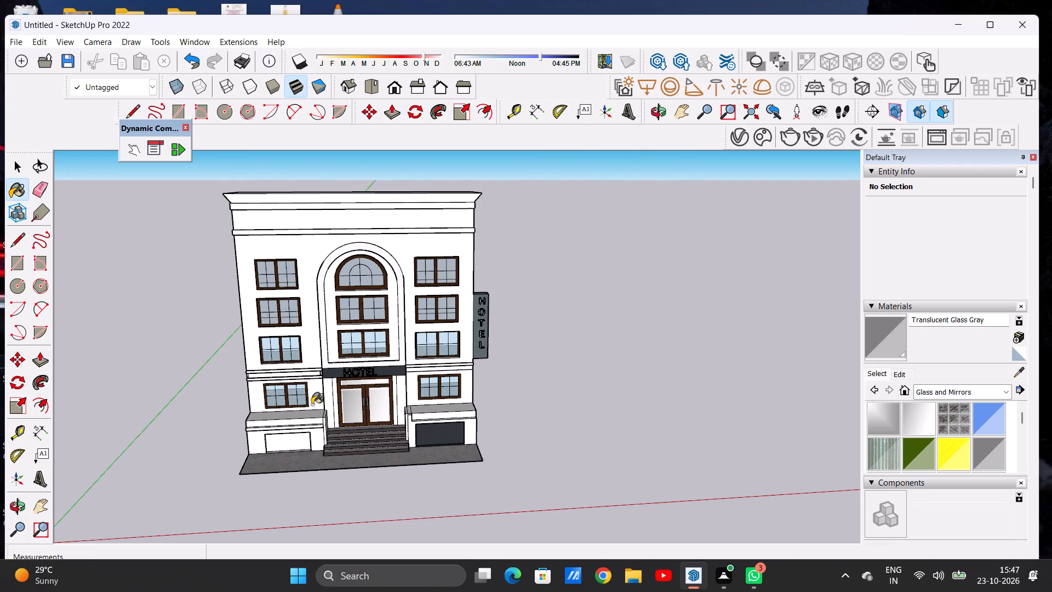
scroll(352, 286, "up", 8)
middle_click_drag(352, 403, 322, 365)
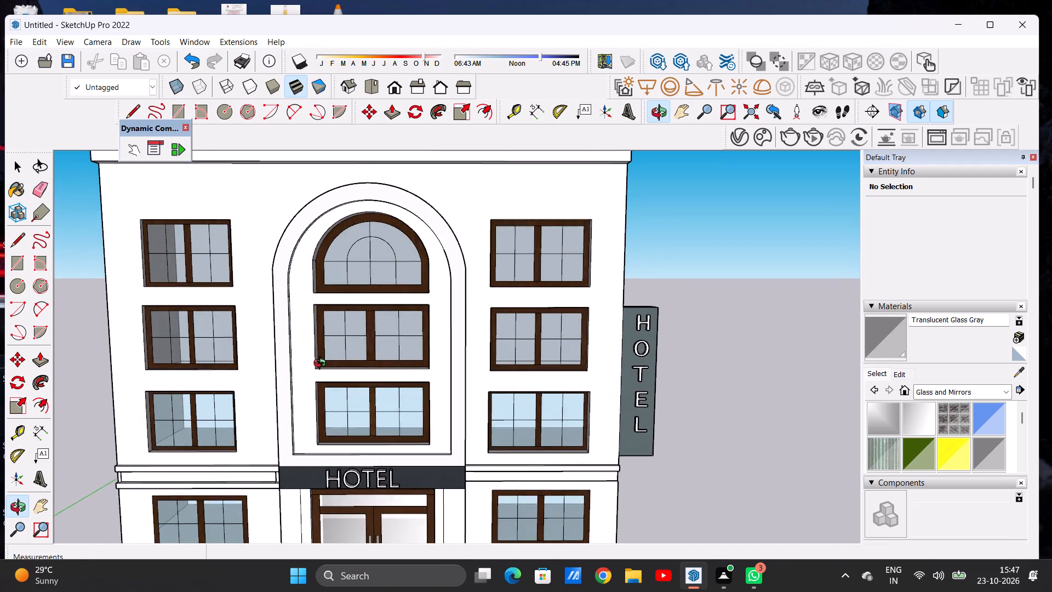
middle_click_drag(322, 365, 325, 365)
scroll(325, 364, "up", 1)
scroll(316, 362, "down", 17)
scroll(353, 394, "up", 6)
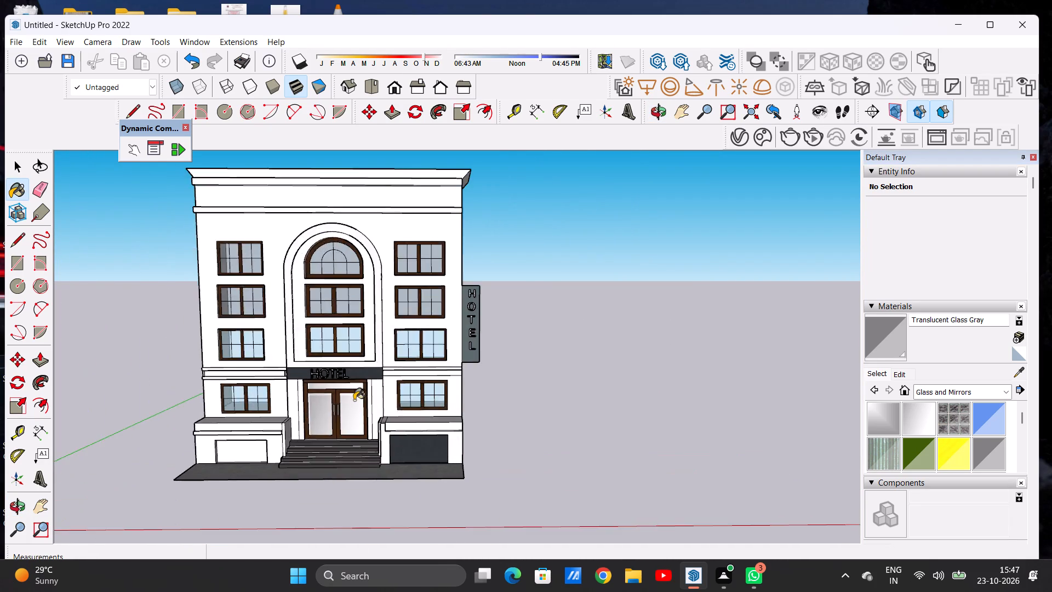
scroll(354, 400, "up", 5)
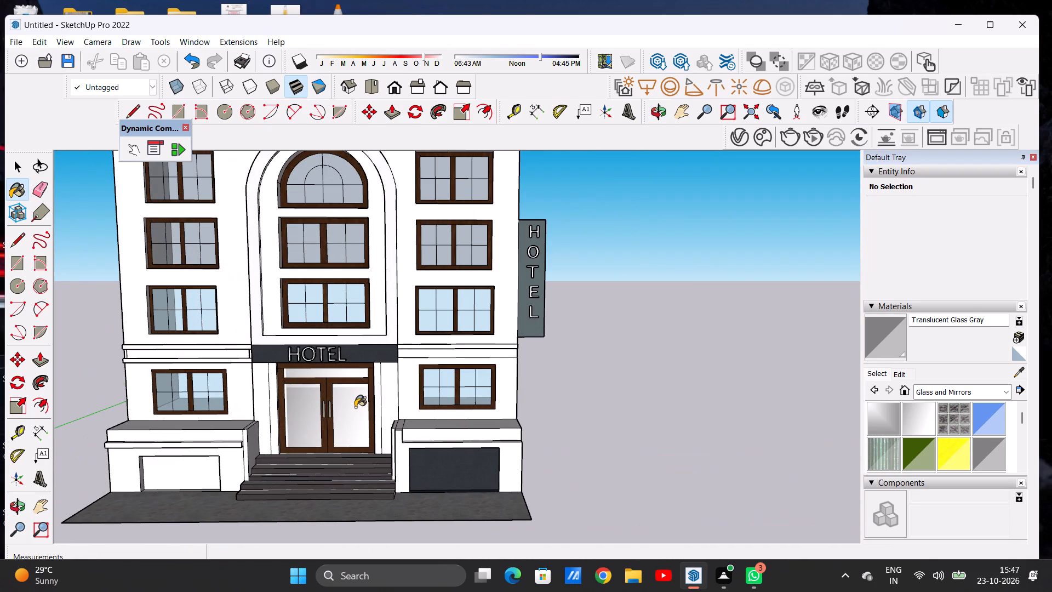
key("space")
scroll(355, 407, "up", 1)
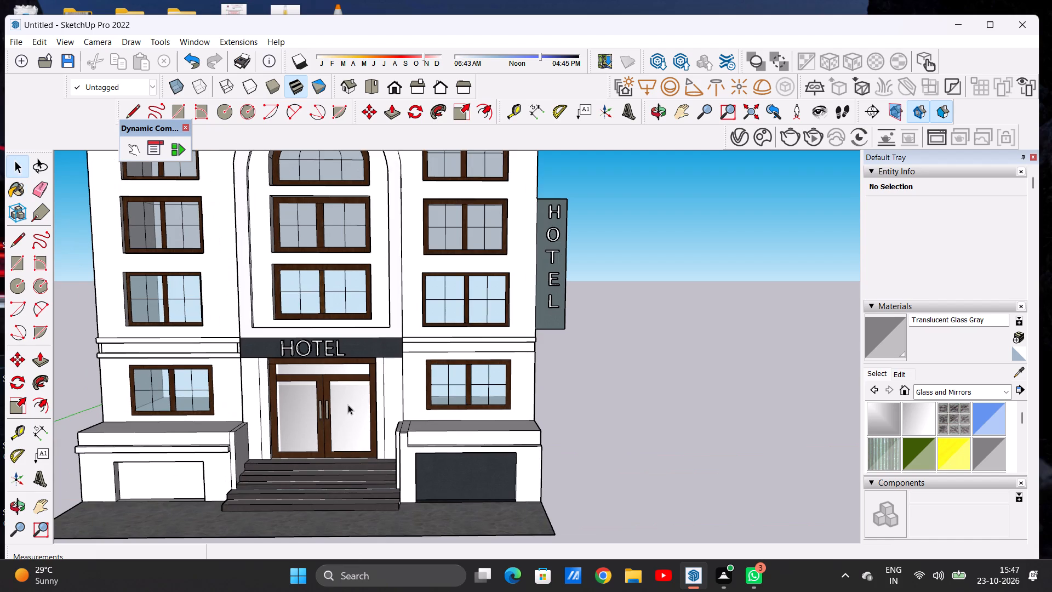
scroll(347, 404, "down", 3)
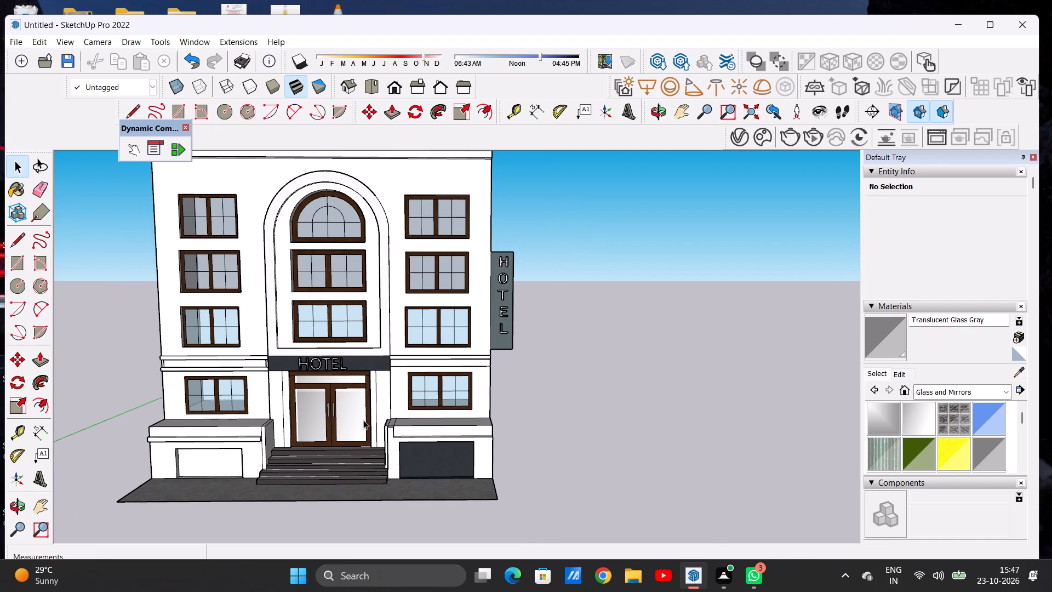
scroll(363, 420, "down", 8)
scroll(444, 451, "up", 8)
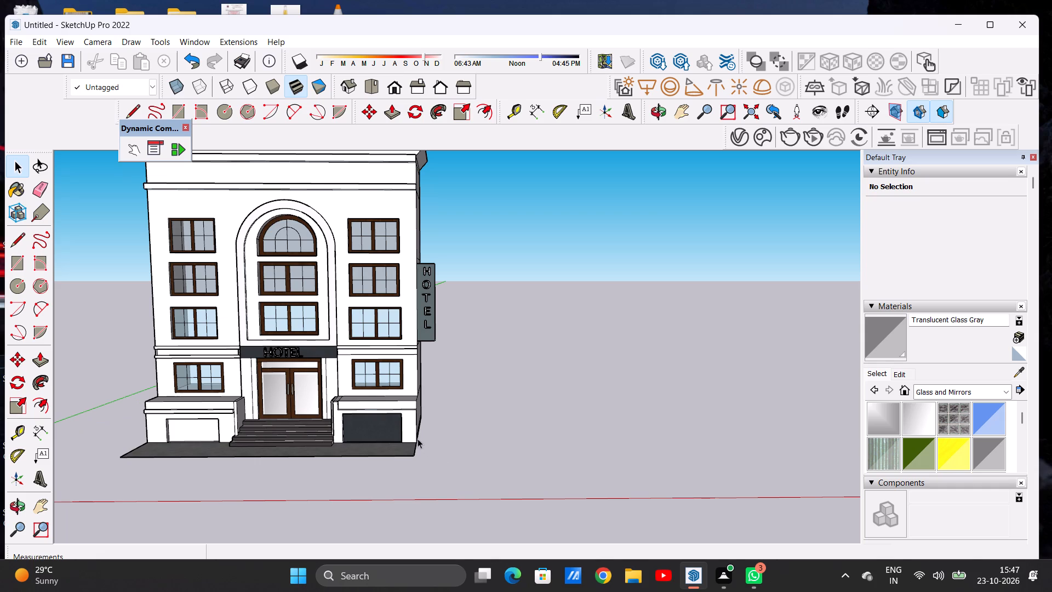
Paint the base wall around the dark ground-level panel on the blade-sign side with Quartz Light Brown from Synthetic Surfaces.
scroll(424, 421, "up", 9)
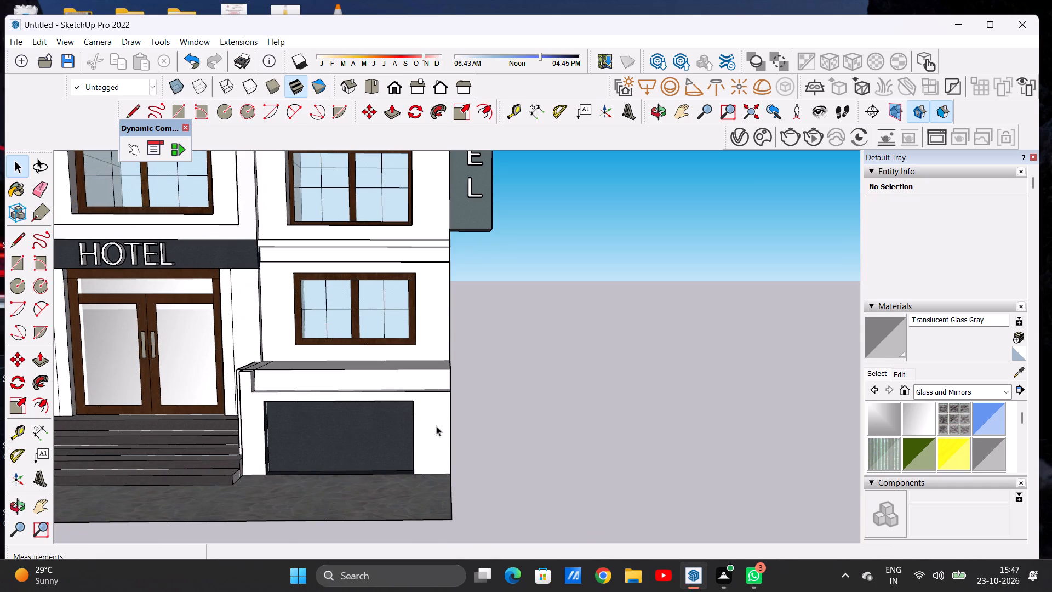
scroll(405, 468, "up", 1)
middle_click_drag(406, 465, 419, 434)
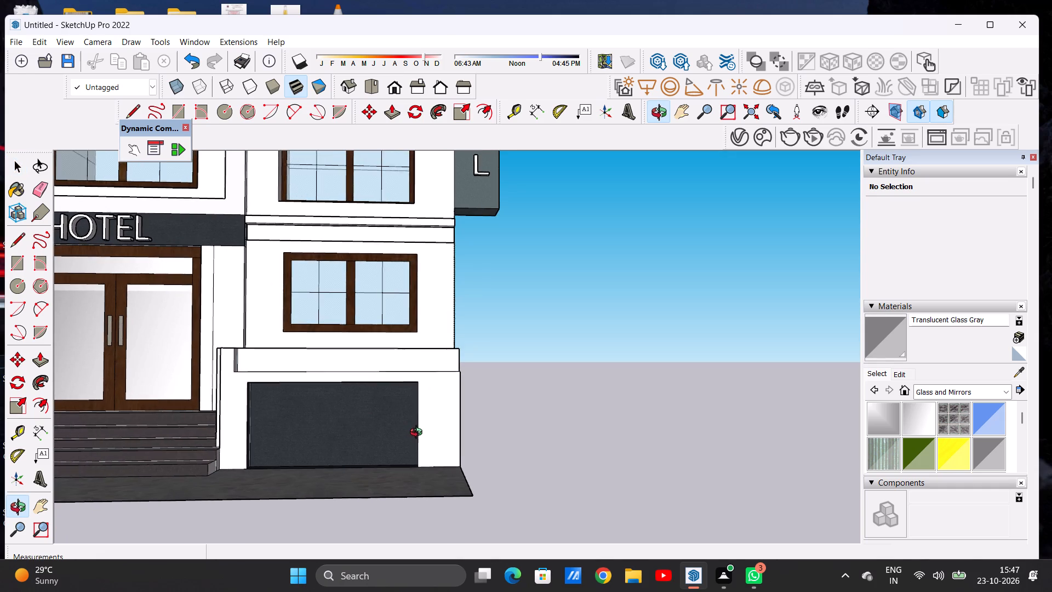
middle_click_drag(419, 434, 410, 446)
middle_click_drag(410, 446, 406, 417)
scroll(426, 418, "up", 4)
left_click(931, 387)
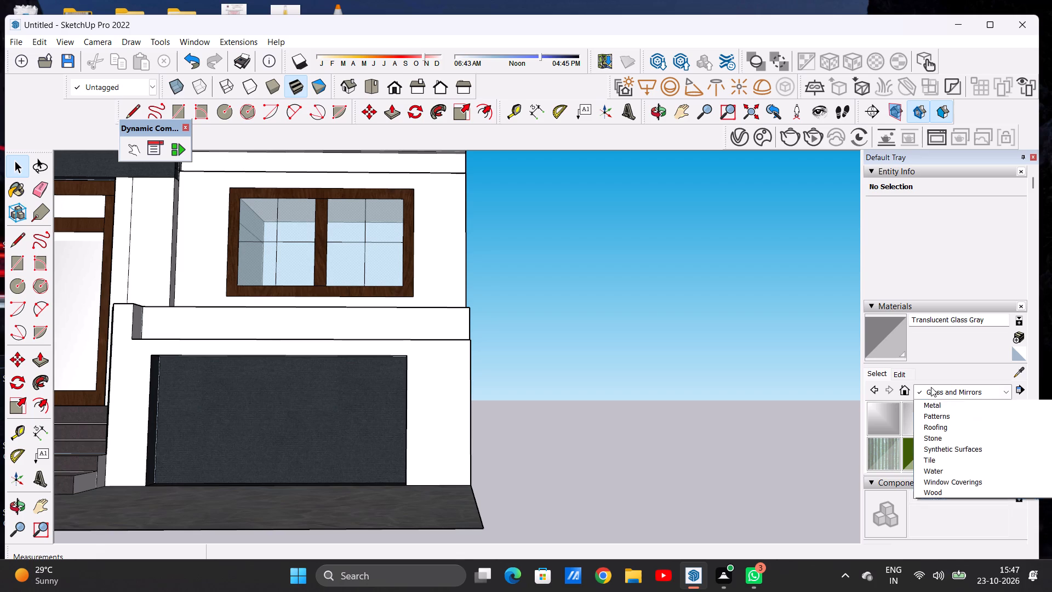
left_click(921, 524)
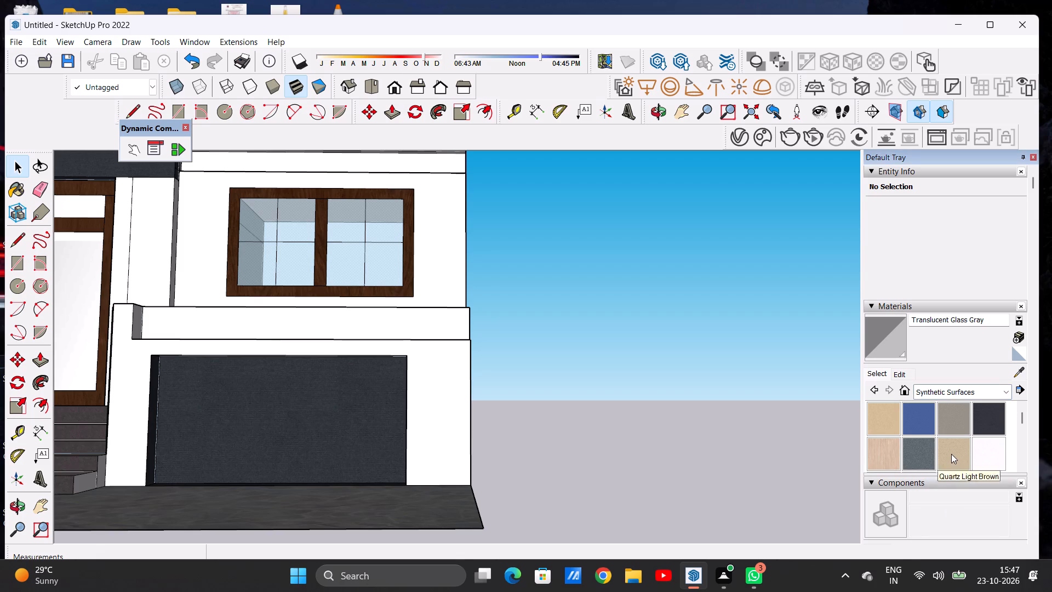
left_click(951, 453)
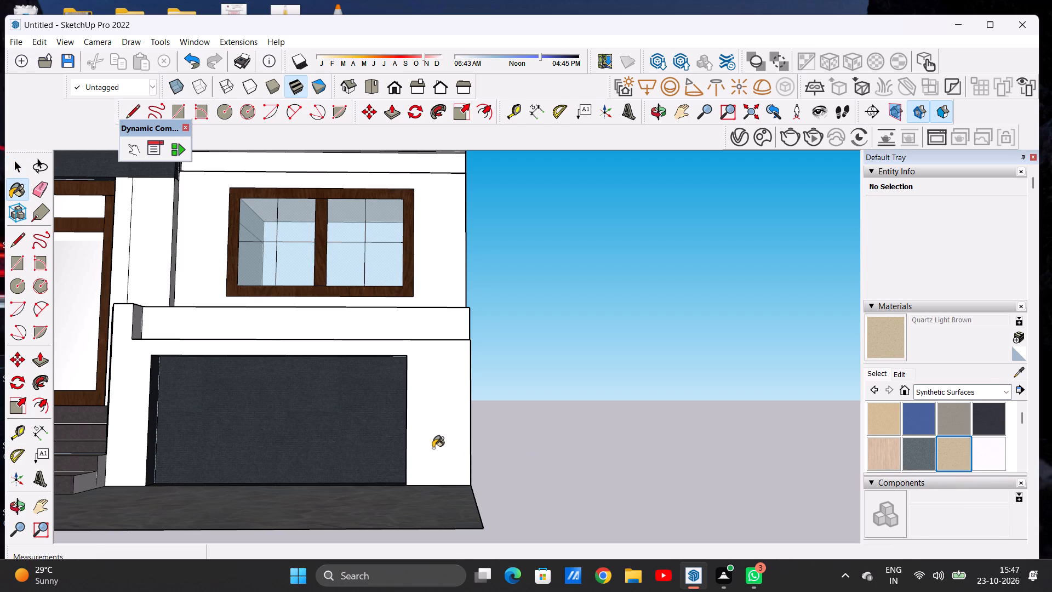
left_click(447, 446)
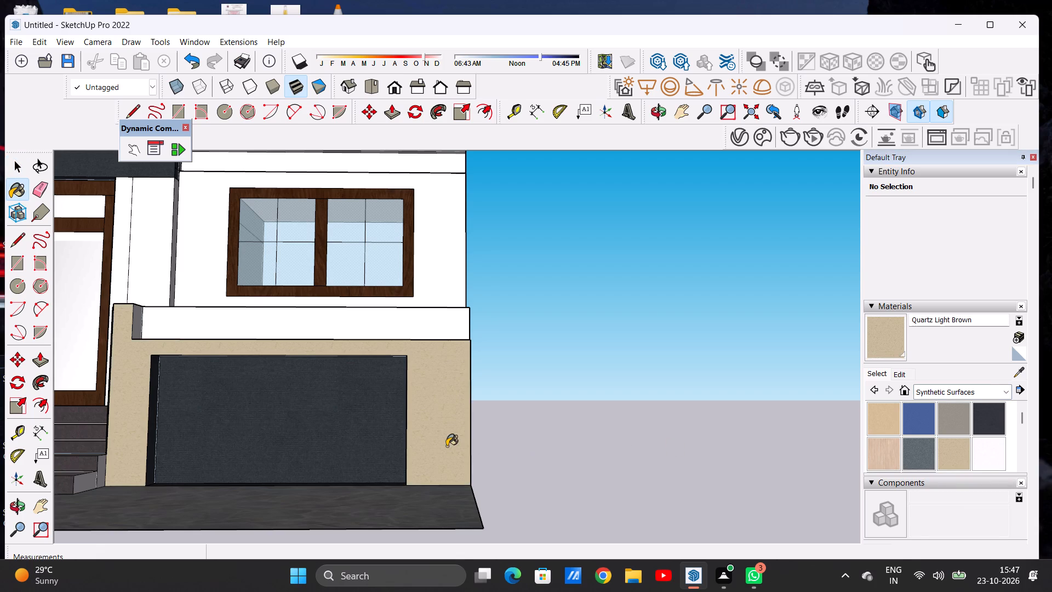
key("space")
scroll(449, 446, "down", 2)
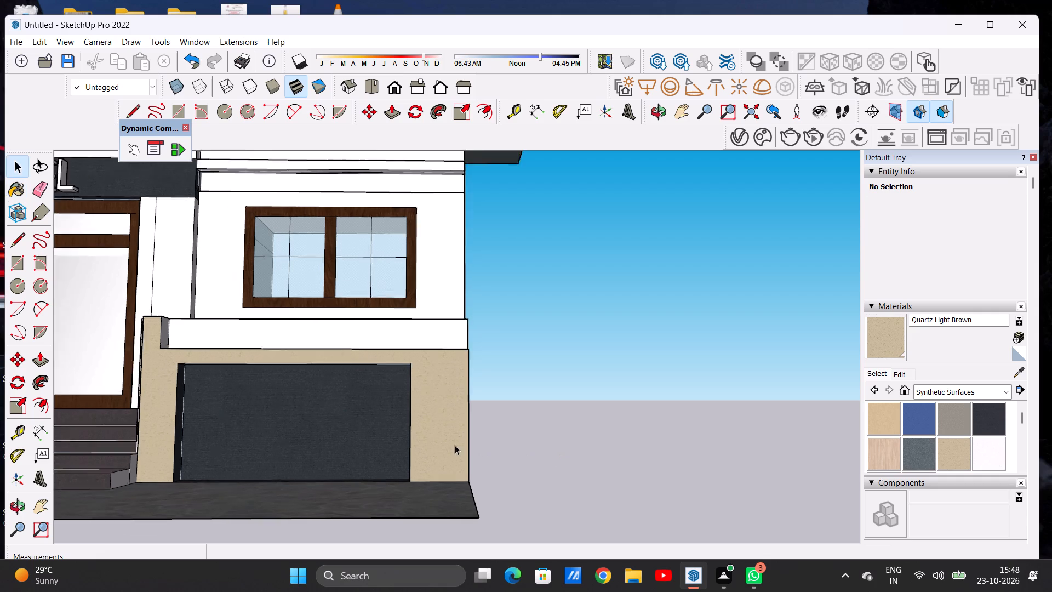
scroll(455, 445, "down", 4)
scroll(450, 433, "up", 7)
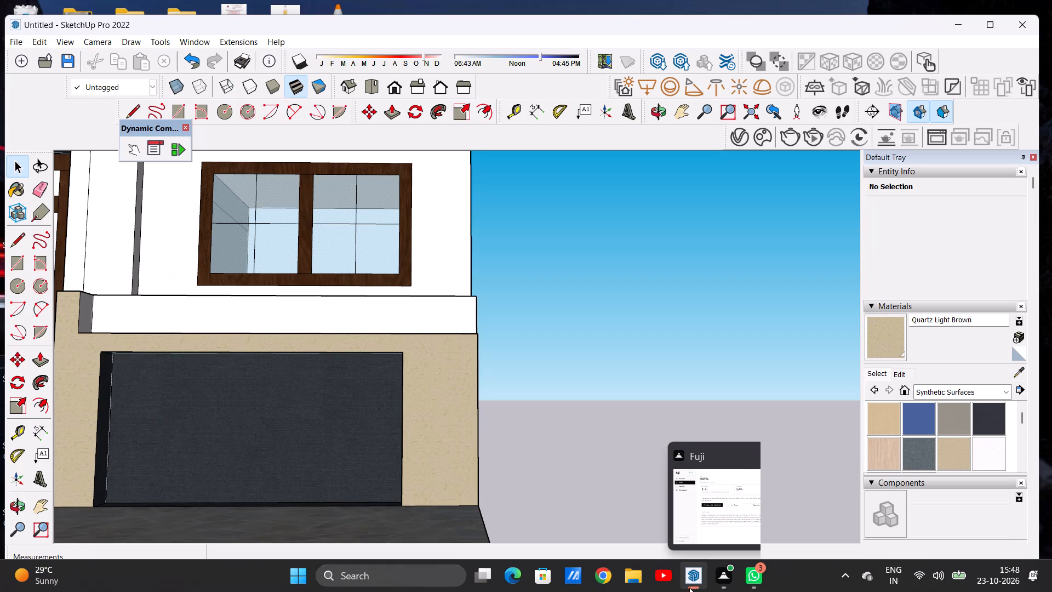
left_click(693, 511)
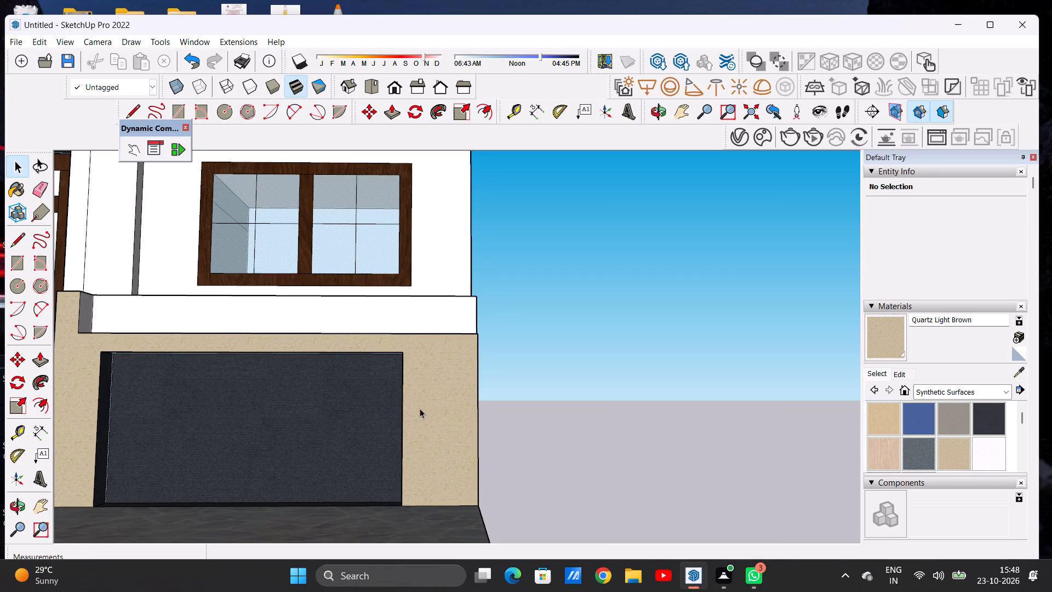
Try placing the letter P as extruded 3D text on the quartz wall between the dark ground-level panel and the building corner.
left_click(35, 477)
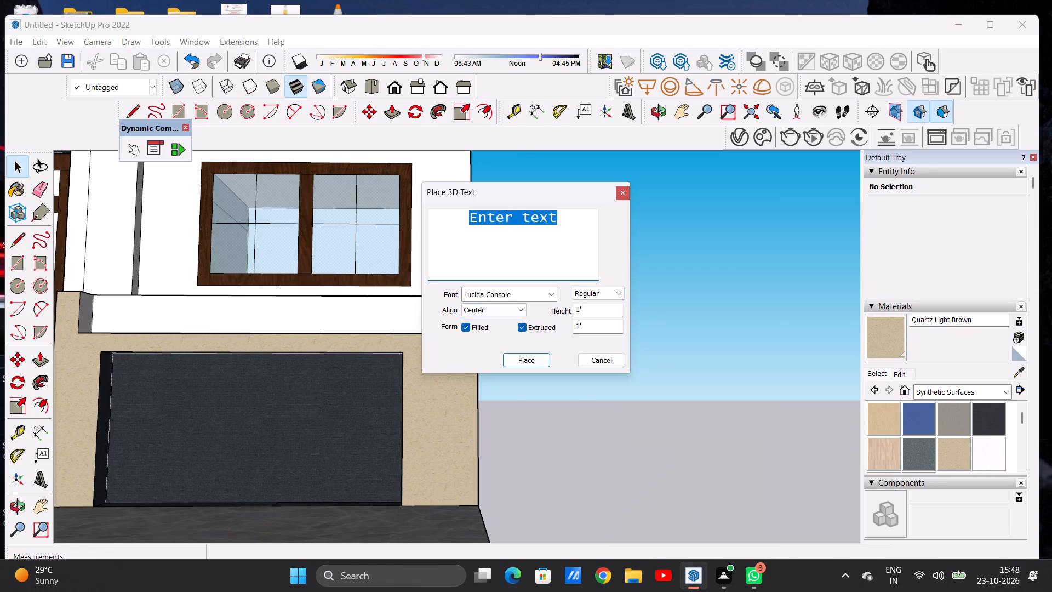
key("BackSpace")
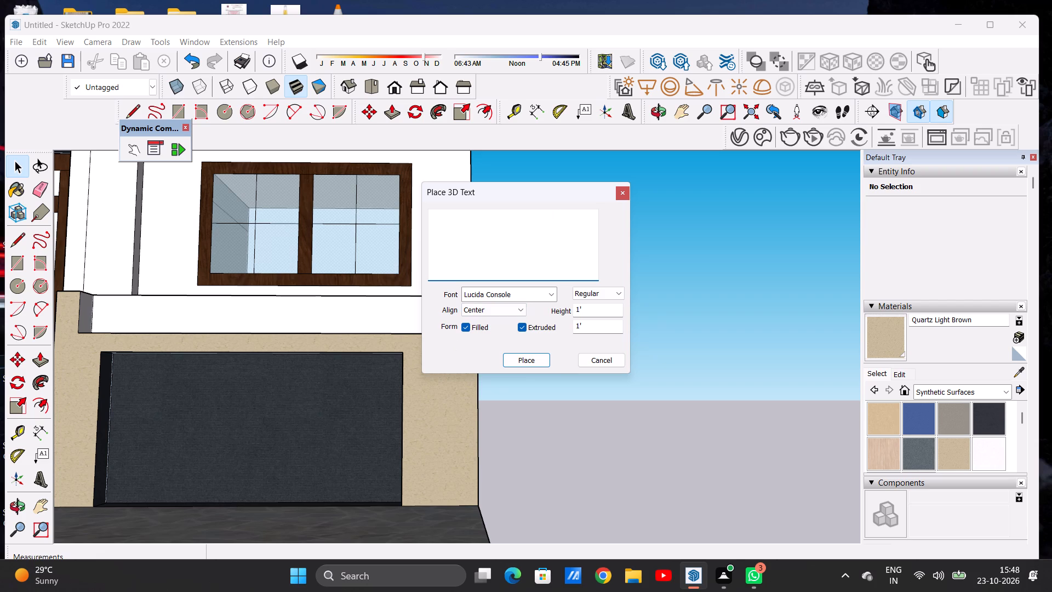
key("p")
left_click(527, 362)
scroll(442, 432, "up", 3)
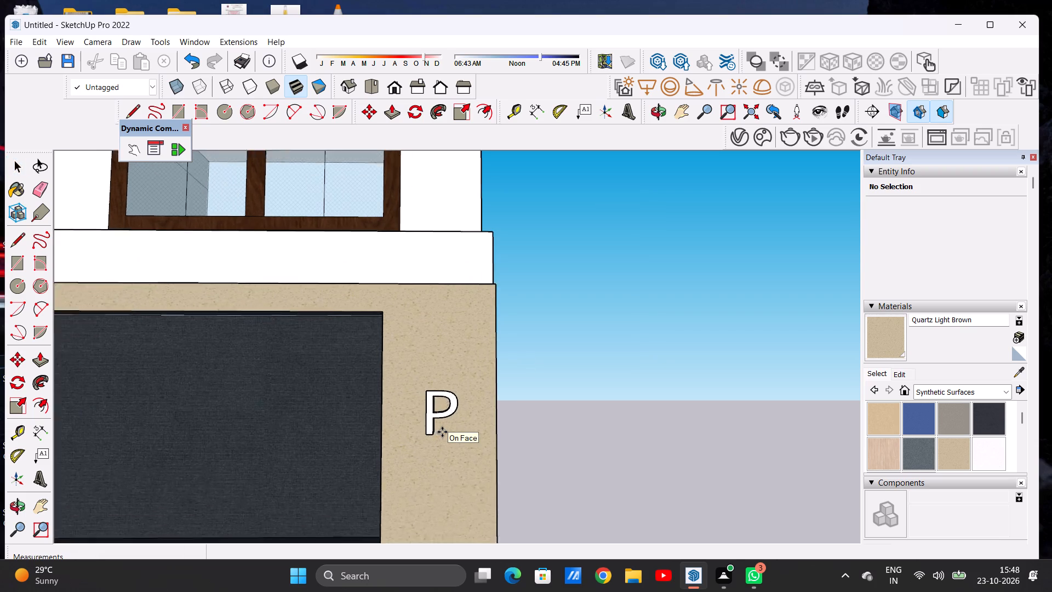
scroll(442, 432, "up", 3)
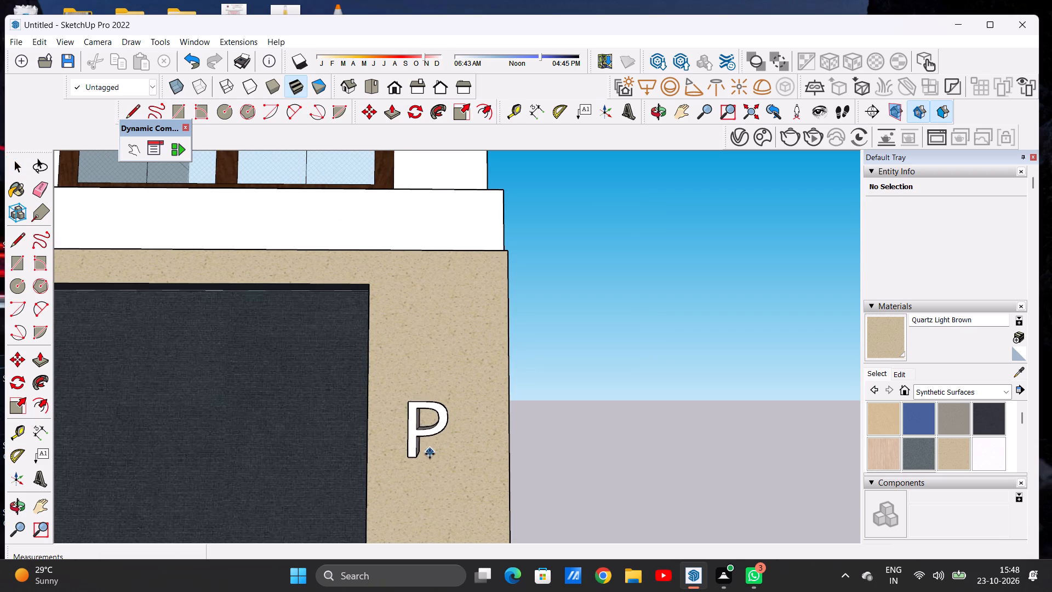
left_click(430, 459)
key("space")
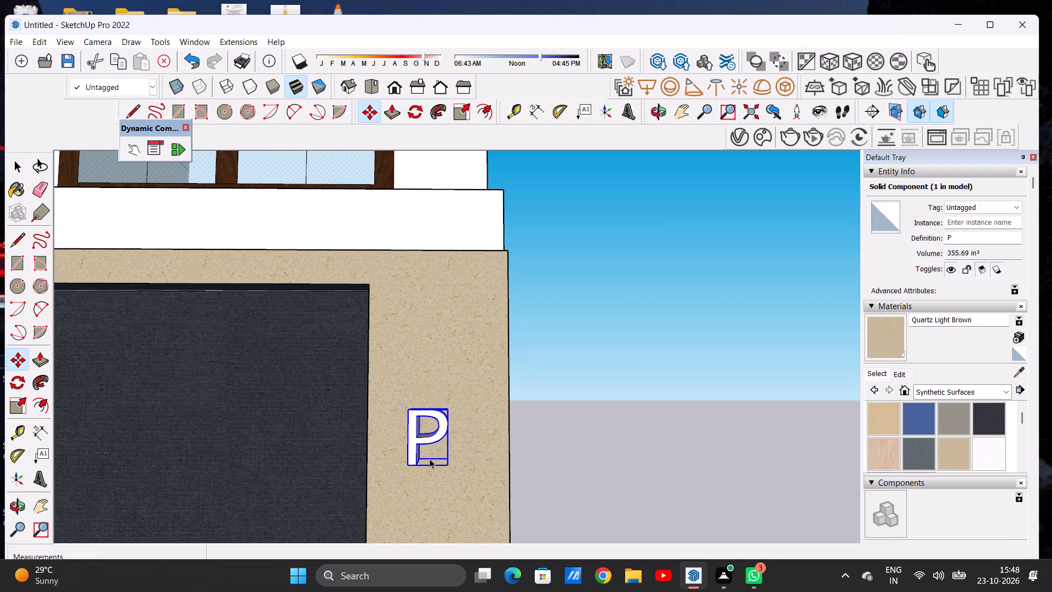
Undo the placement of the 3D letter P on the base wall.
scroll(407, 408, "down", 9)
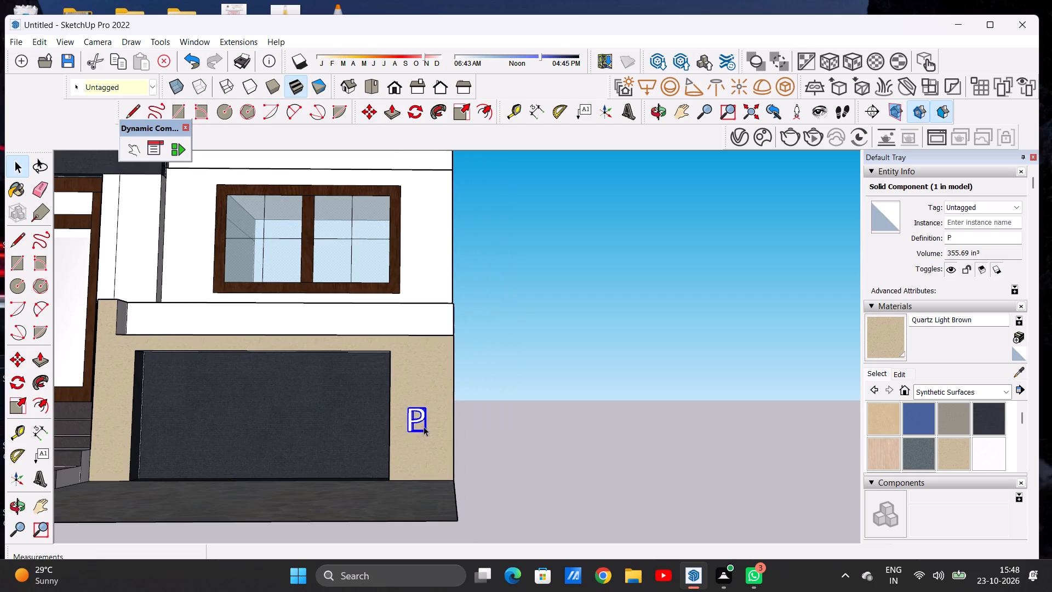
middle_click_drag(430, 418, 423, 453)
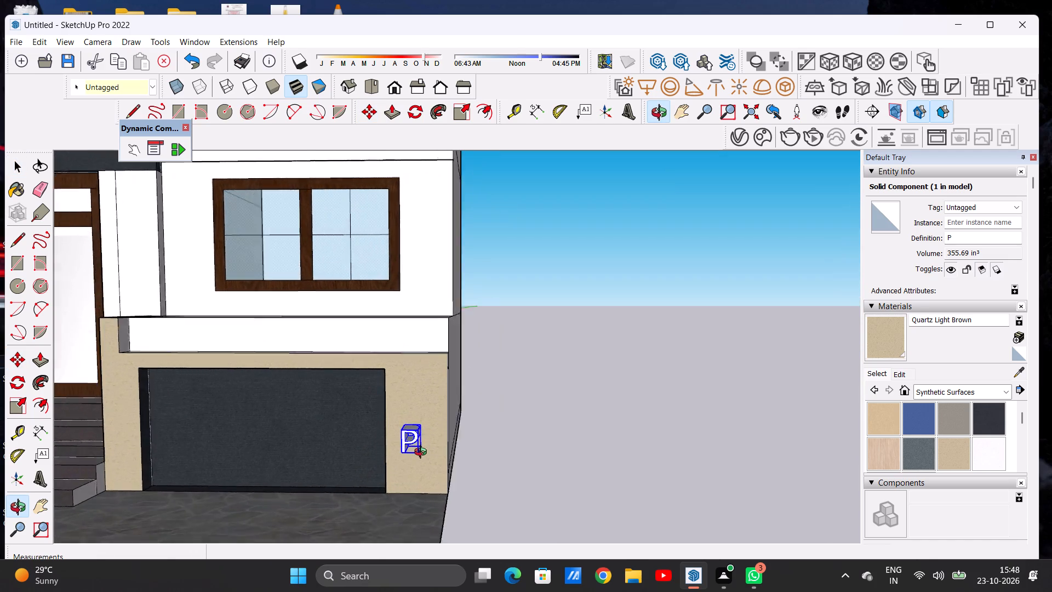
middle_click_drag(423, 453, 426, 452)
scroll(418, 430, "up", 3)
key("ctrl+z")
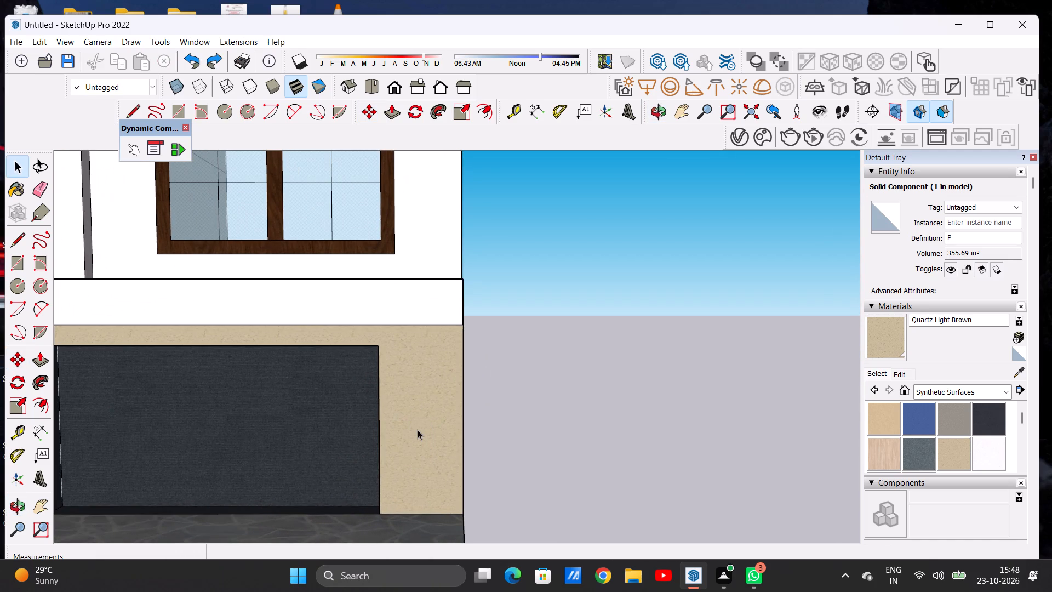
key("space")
Draw a rectangle about 1' 4 5/16" by 1' 1 5/8" on the quartz wall between the dark panel and the building corner.
scroll(413, 430, "down", 6)
middle_click_drag(490, 349, 496, 342)
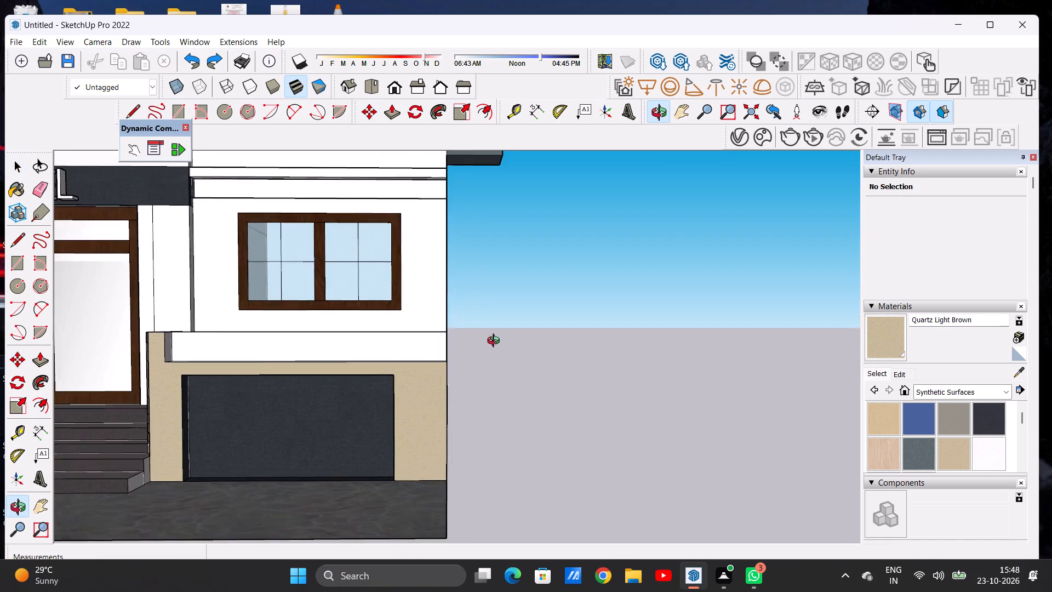
middle_click_drag(496, 342, 521, 328)
scroll(432, 388, "up", 3)
key("r")
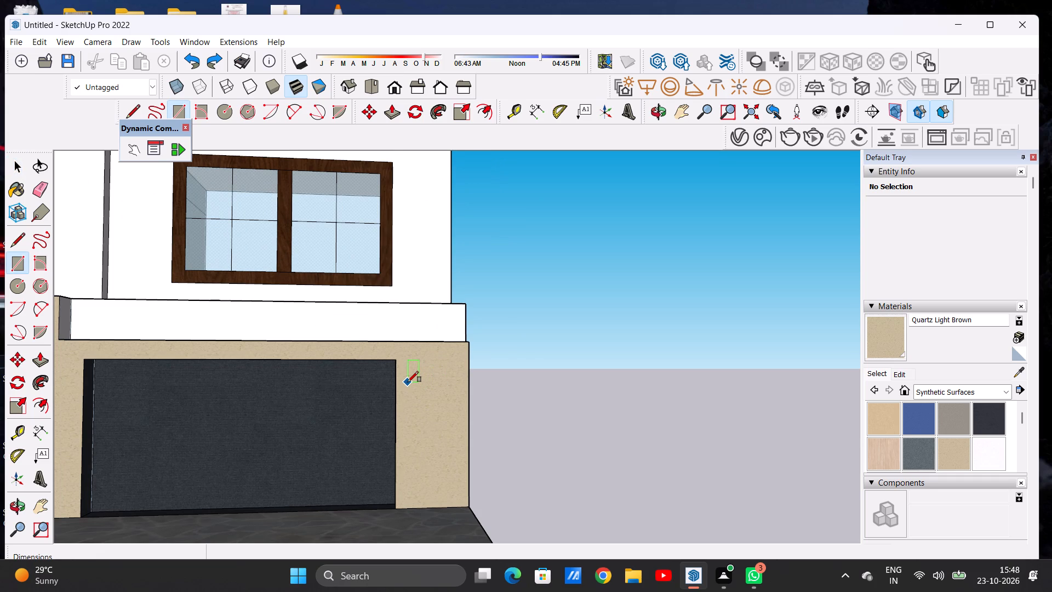
left_click(411, 383)
left_click(448, 426)
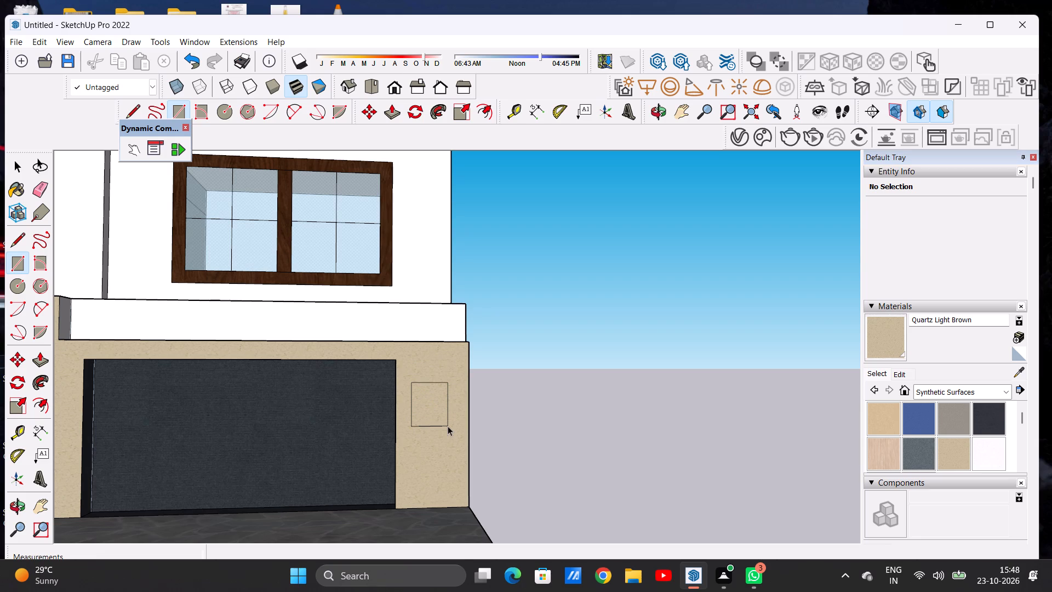
key("space")
Examine the new sign rectangle's size and position up close and against the whole facade.
scroll(443, 440, "down", 15)
scroll(389, 502, "up", 1)
scroll(389, 502, "down", 9)
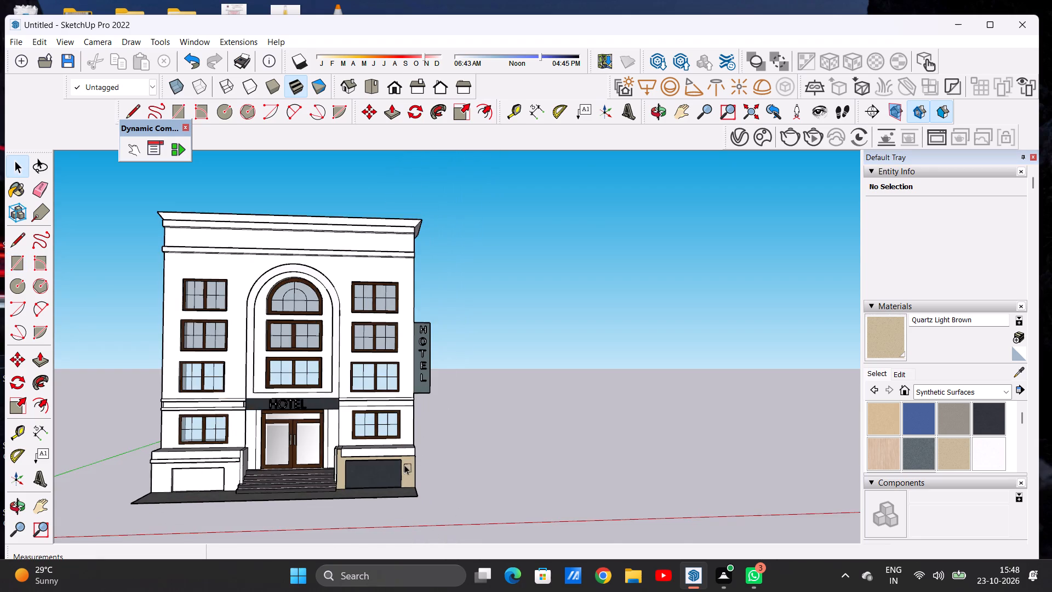
scroll(404, 465, "up", 14)
scroll(379, 483, "down", 6)
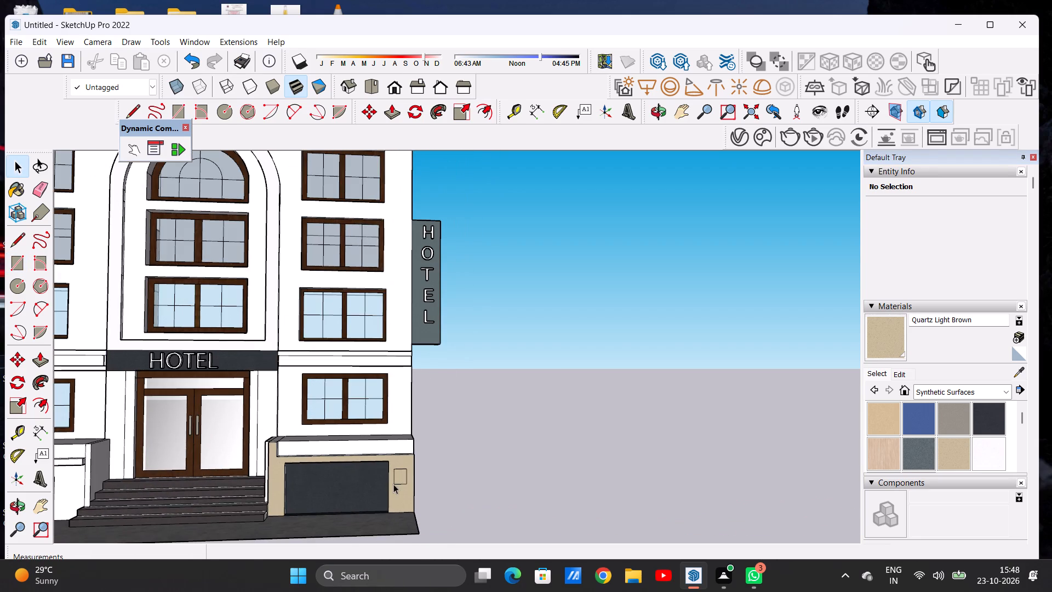
scroll(401, 485, "up", 8)
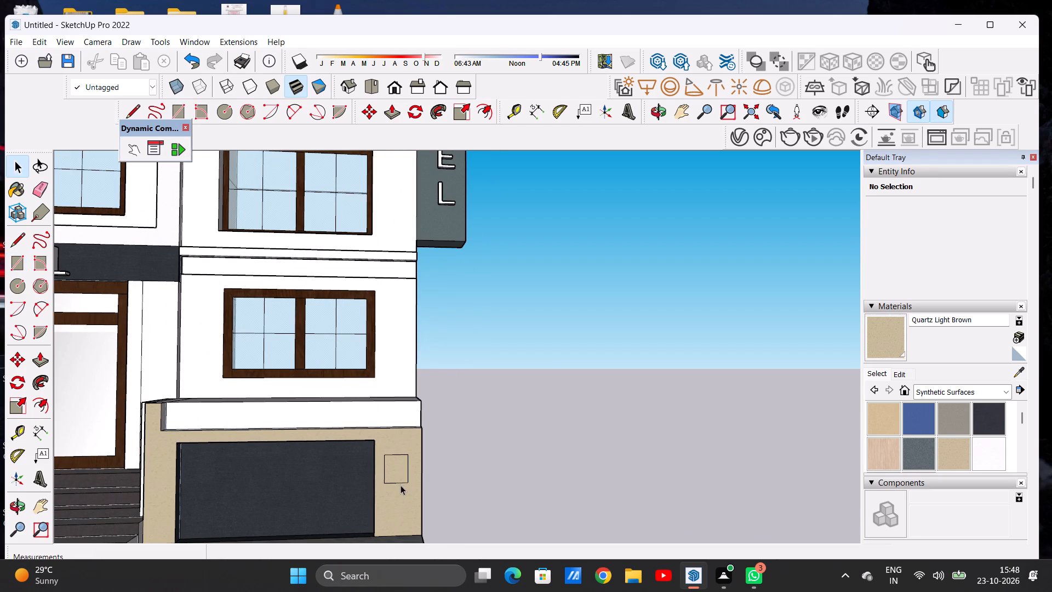
scroll(401, 485, "up", 5)
scroll(401, 485, "down", 1)
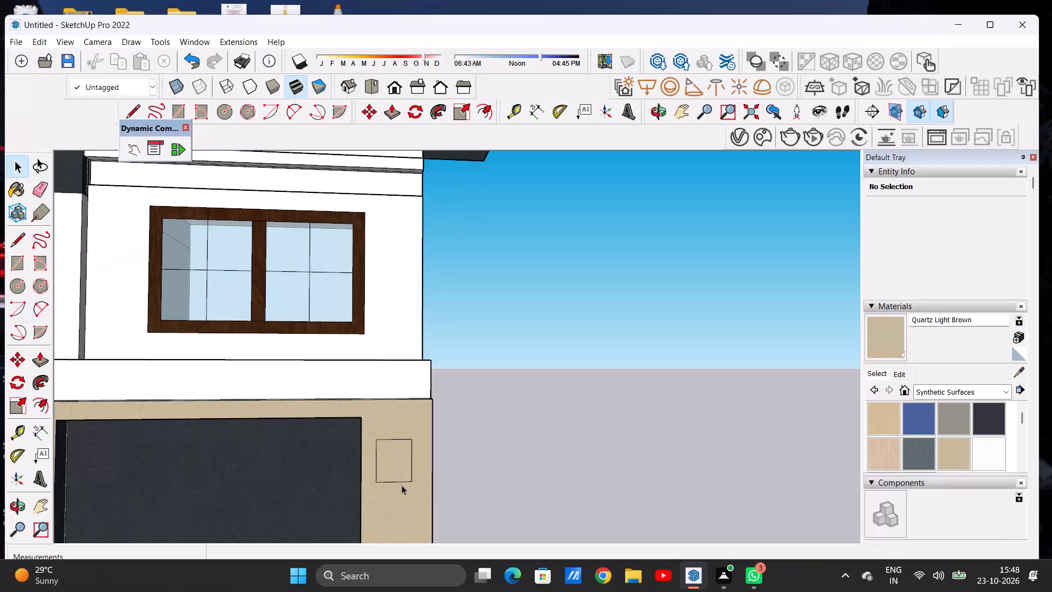
scroll(402, 485, "up", 4)
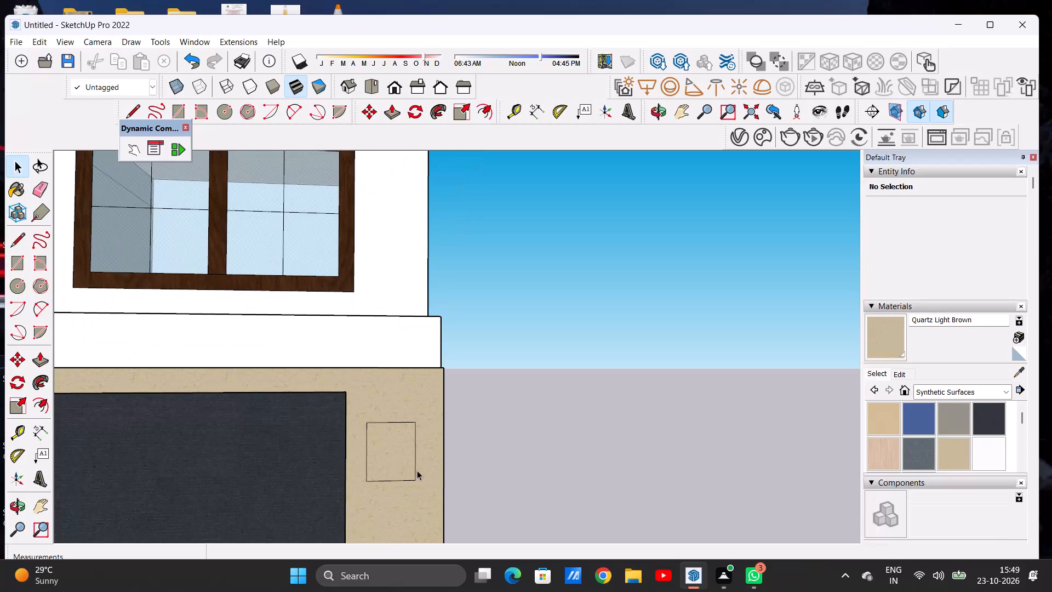
scroll(417, 470, "up", 5)
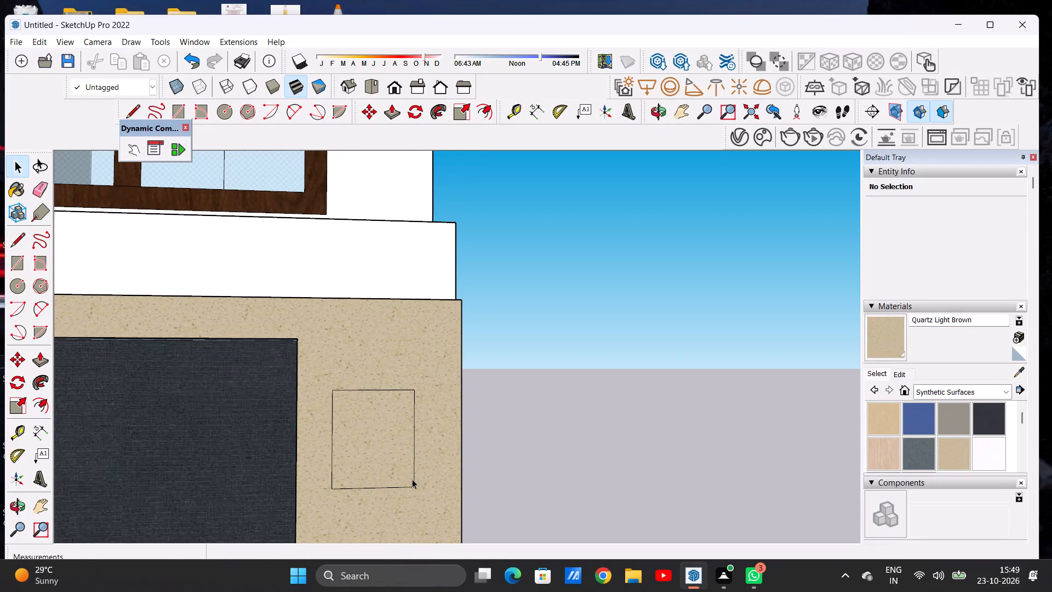
left_click(412, 479)
left_click(496, 460)
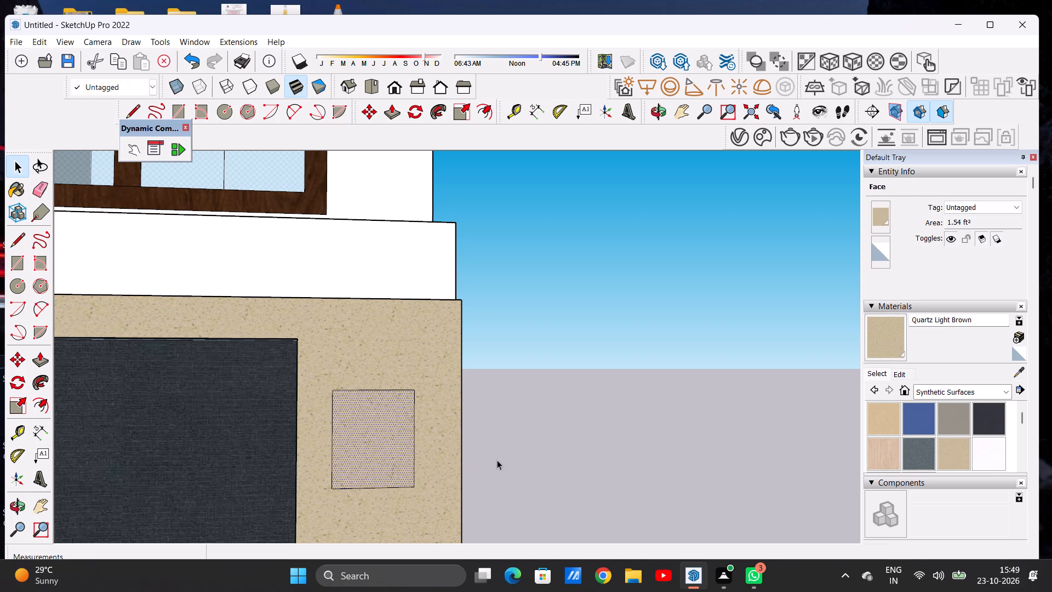
Widen the sign rectangle by moving its vertical edge nearest the building corner outward about 3 3/16".
scroll(382, 477, "up", 4)
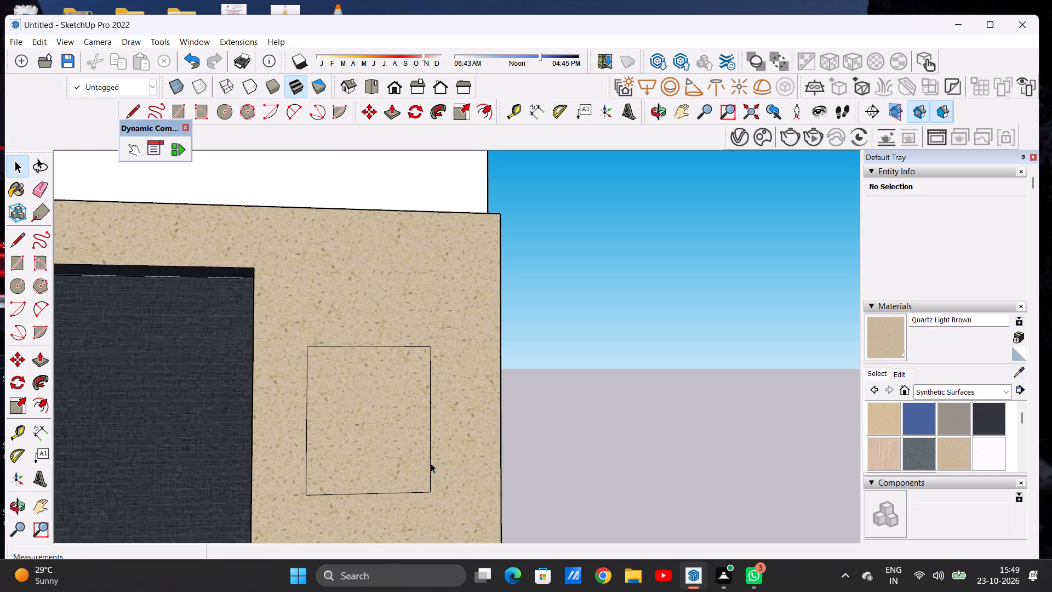
left_click(431, 463)
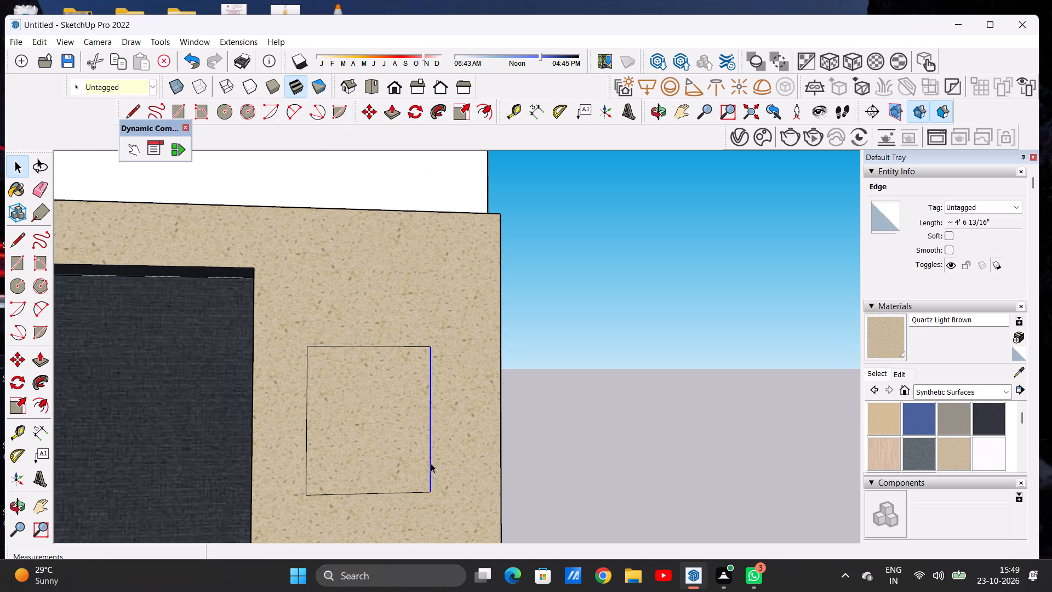
key("m")
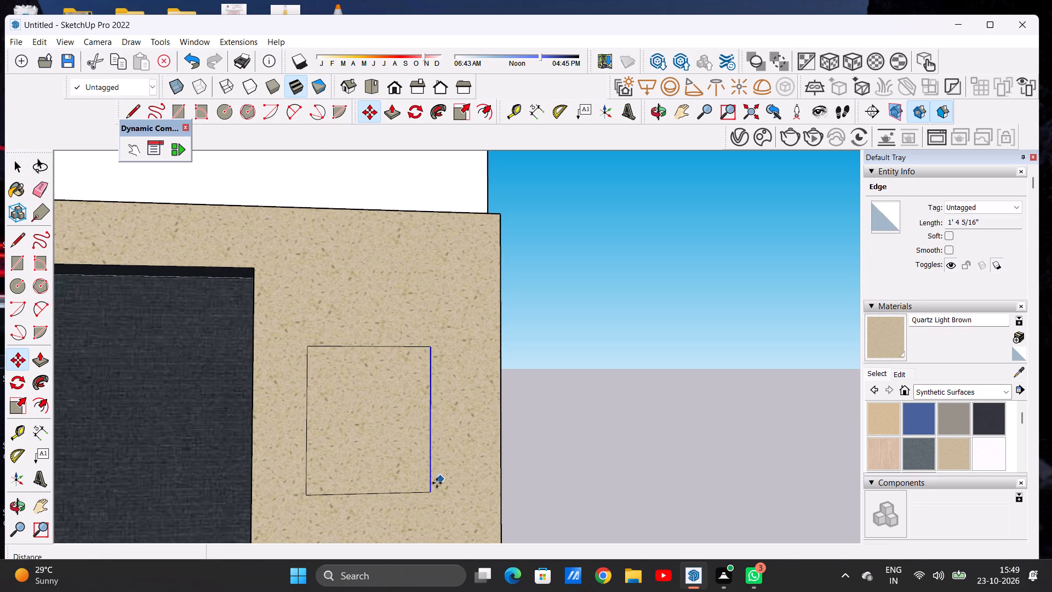
left_click(430, 489)
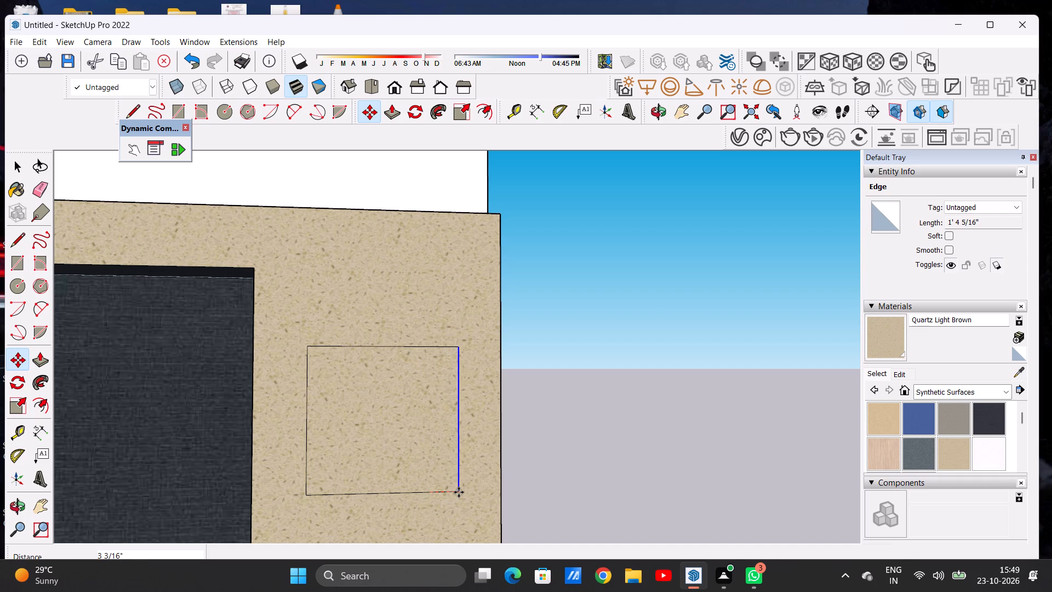
left_click(459, 492)
key("space")
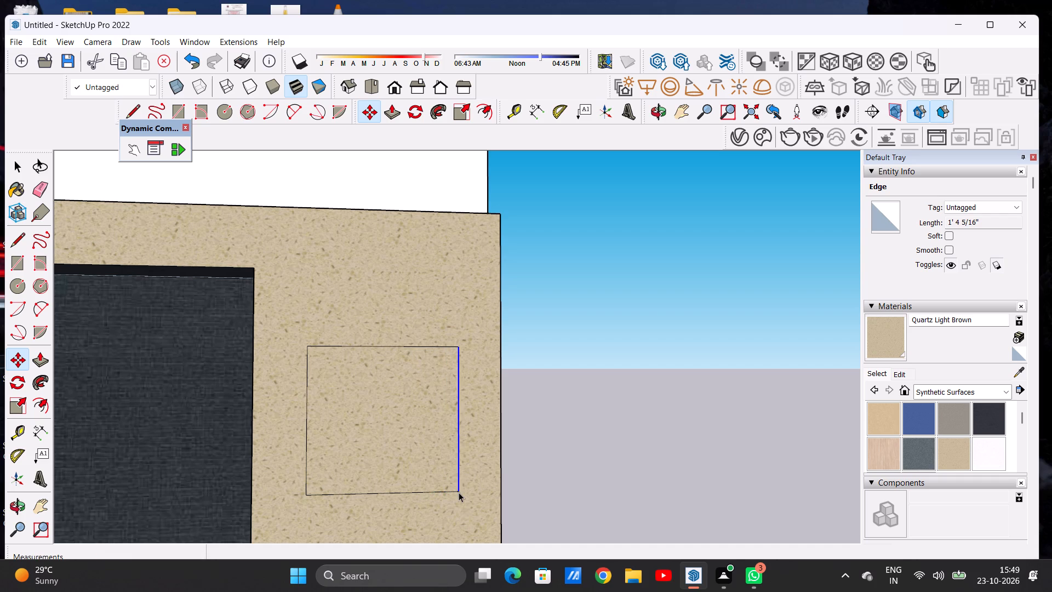
Lengthen the sign rectangle by moving its bottom edge down about 4 3/8".
scroll(448, 492, "up", 4)
left_click(448, 492)
scroll(449, 485, "down", 7)
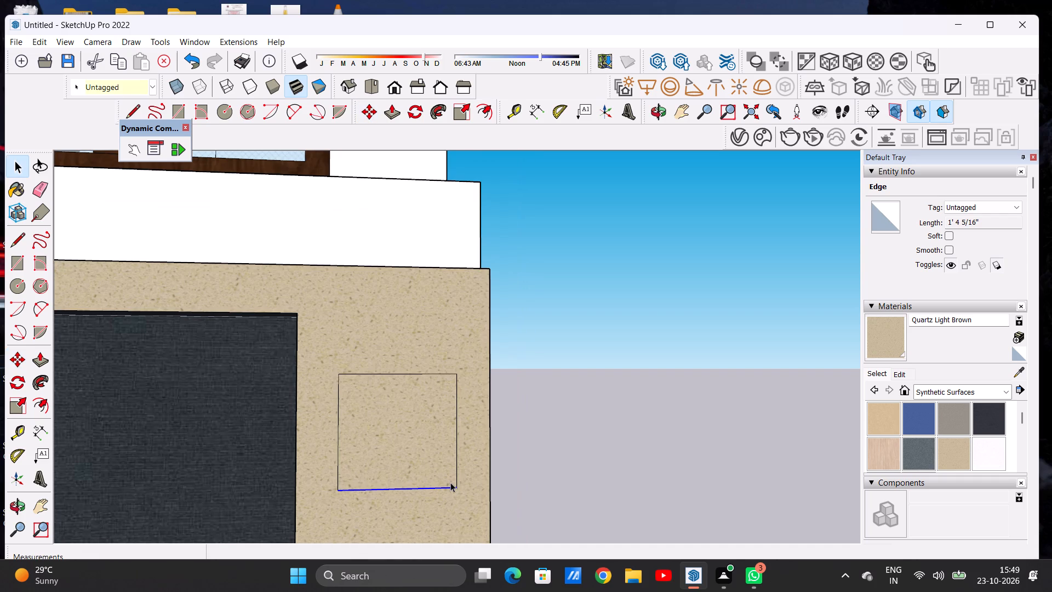
key("m")
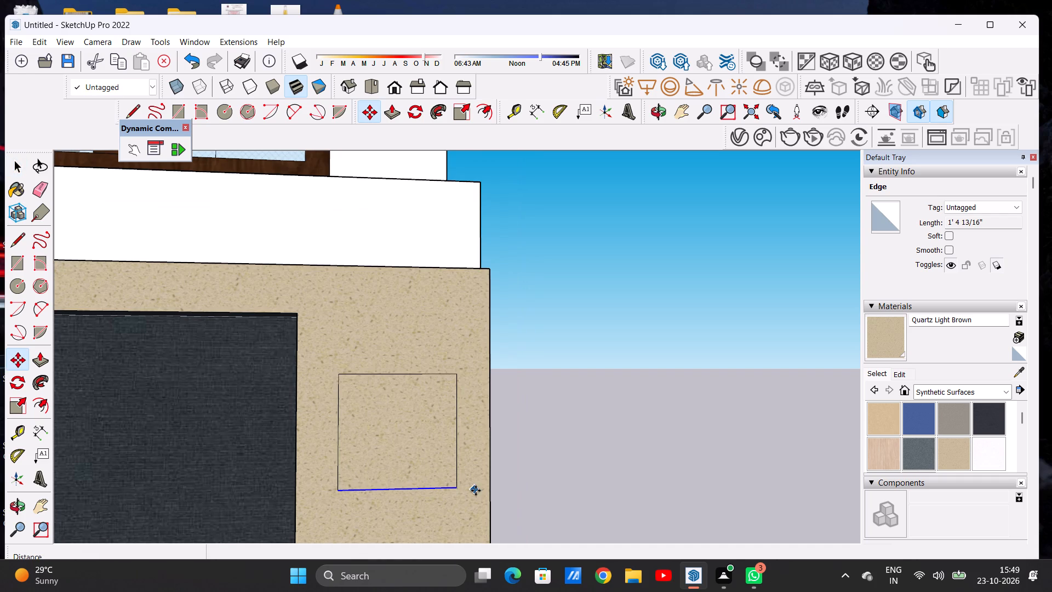
left_click(458, 488)
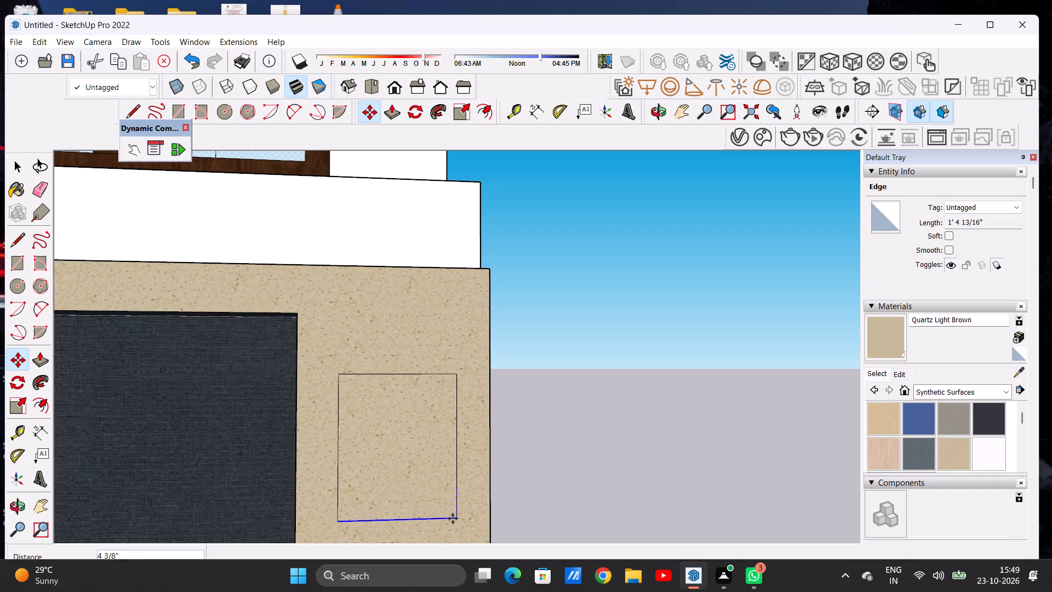
left_click(453, 519)
key("space")
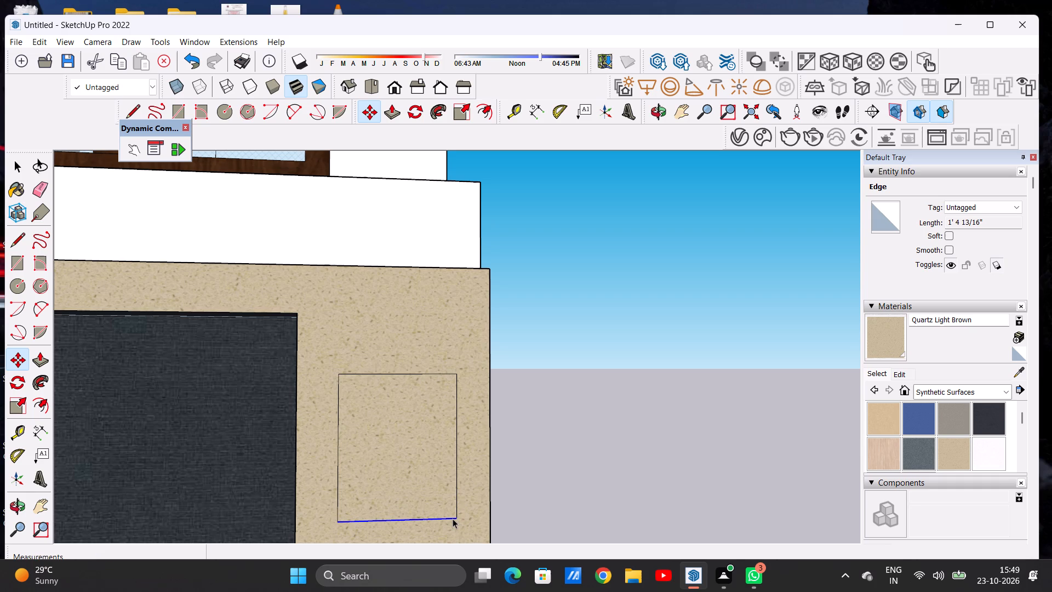
left_click(598, 362)
Place the letter P as filled, extruded 3D text in Lucida Console inside the sign rectangle on the quartz wall.
scroll(419, 380, "down", 15)
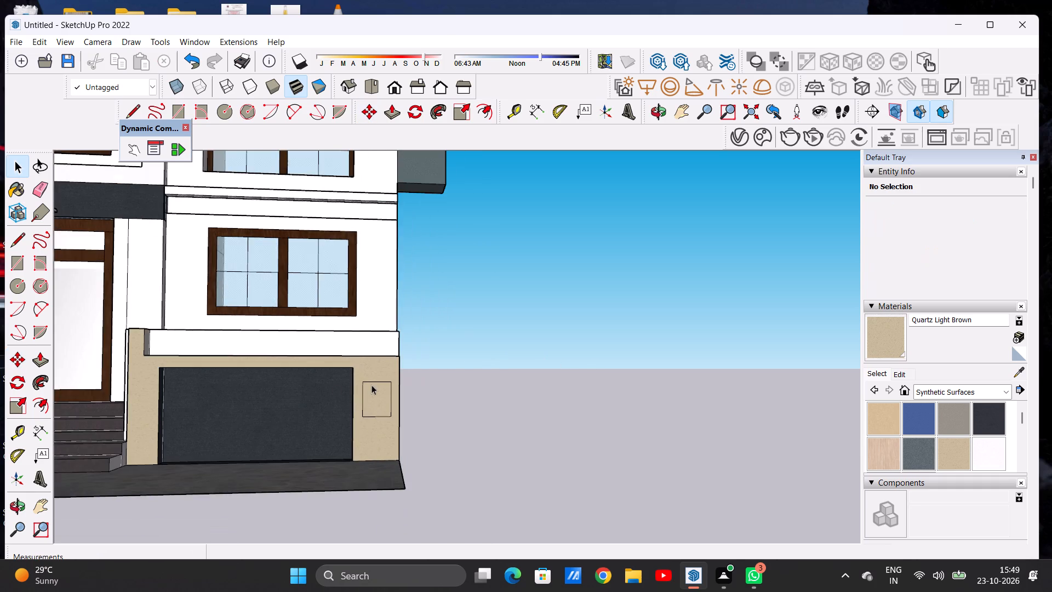
scroll(371, 385, "up", 1)
scroll(371, 385, "down", 1)
scroll(371, 385, "up", 11)
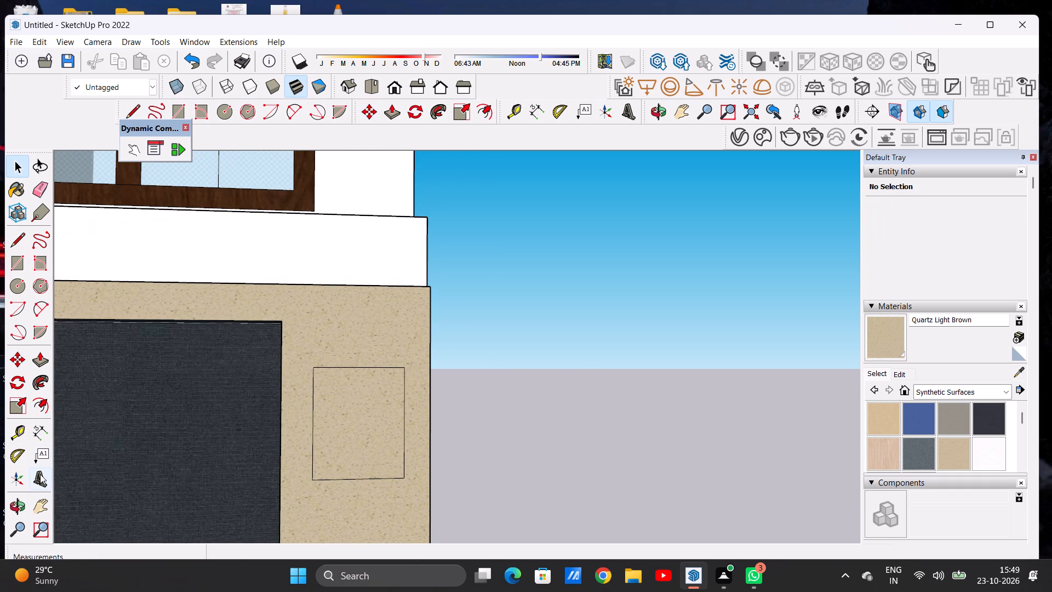
left_click(40, 474)
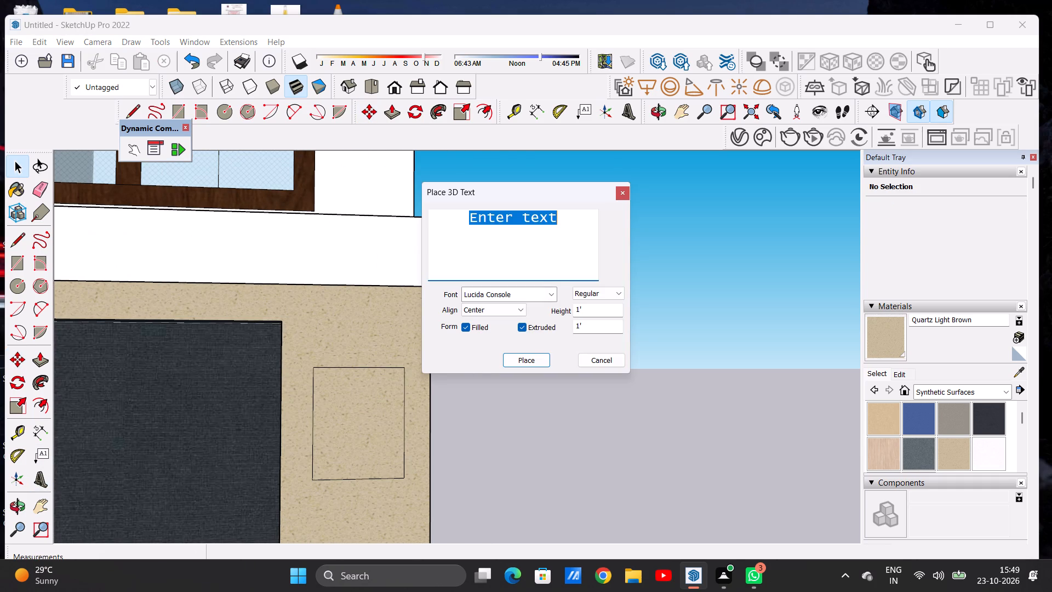
key("BackSpace")
key("p")
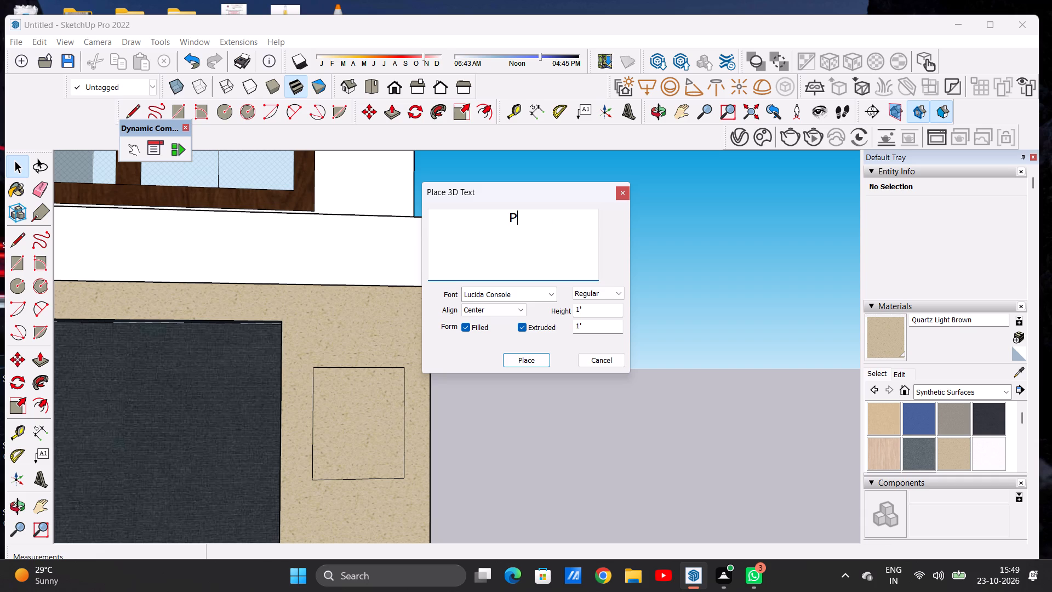
left_click(534, 362)
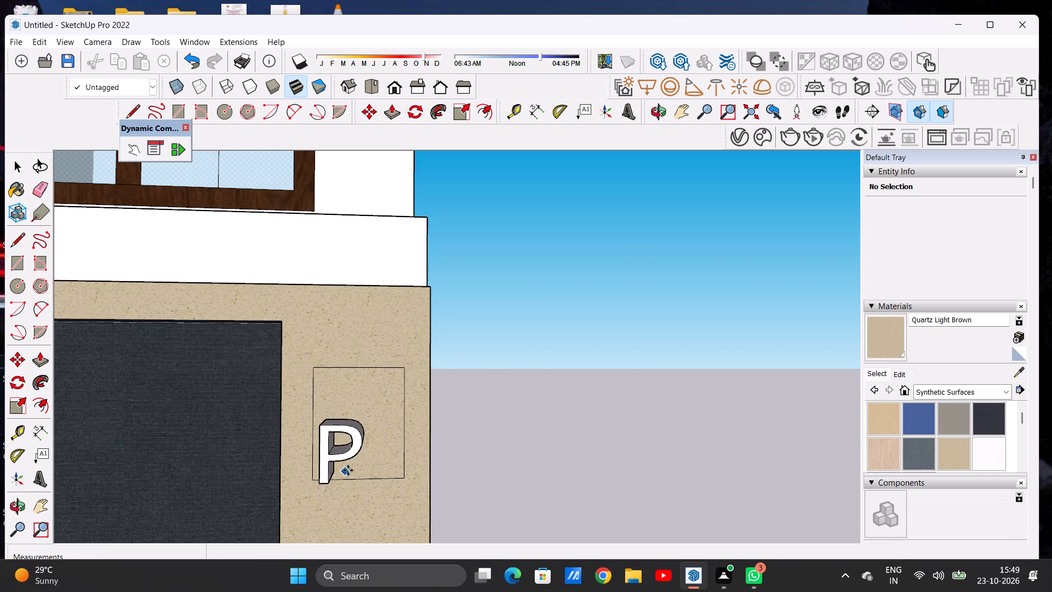
left_click(358, 448)
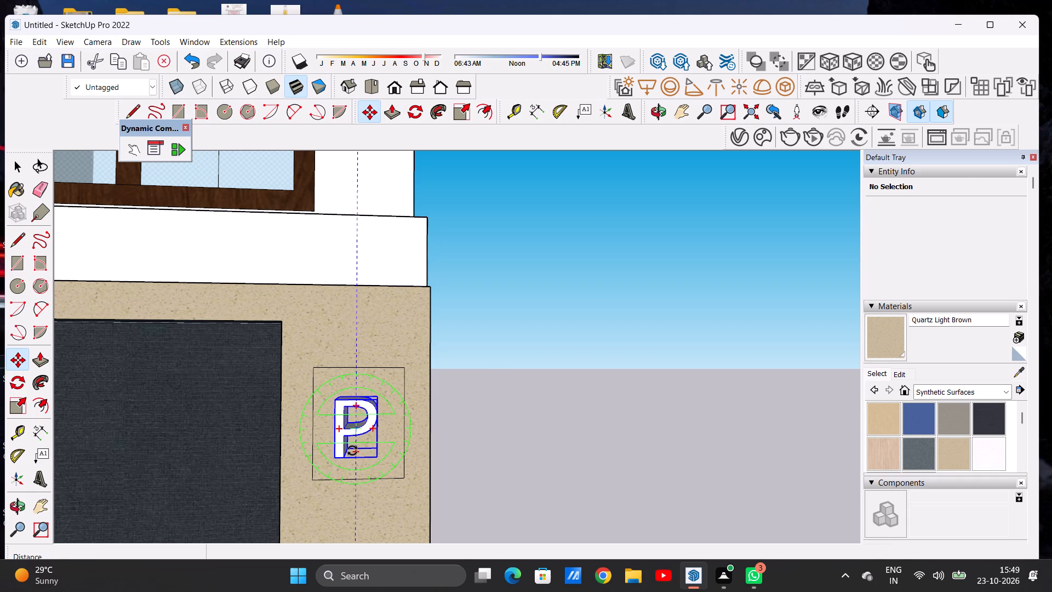
Scale down the extrusion depth of the 3D letter P toward the quartz wall to a factor of 0.19.
key("space")
scroll(471, 419, "down", 6)
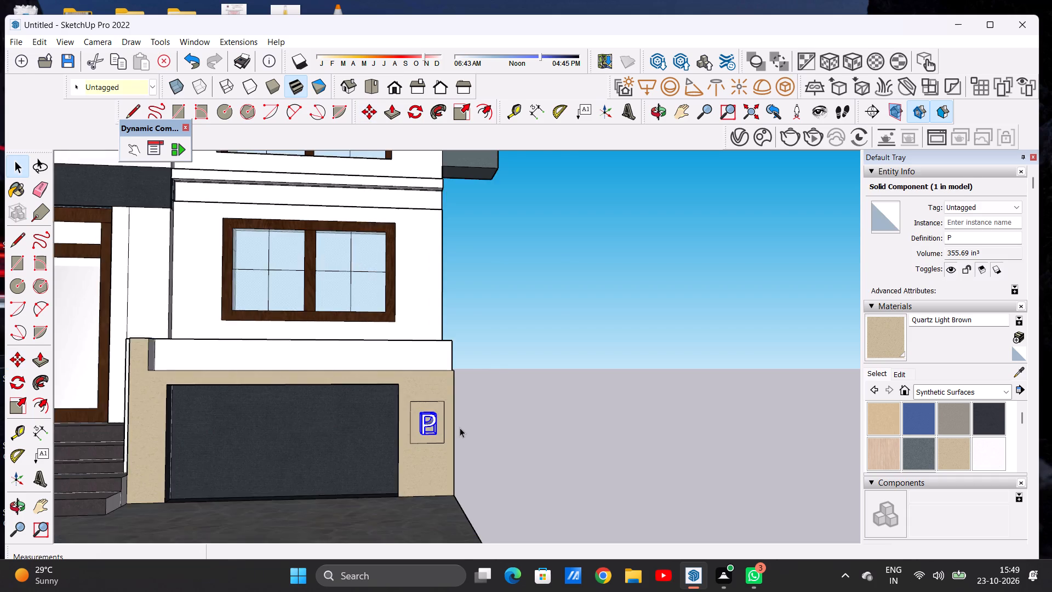
middle_click_drag(454, 429, 256, 461)
scroll(355, 436, "up", 11)
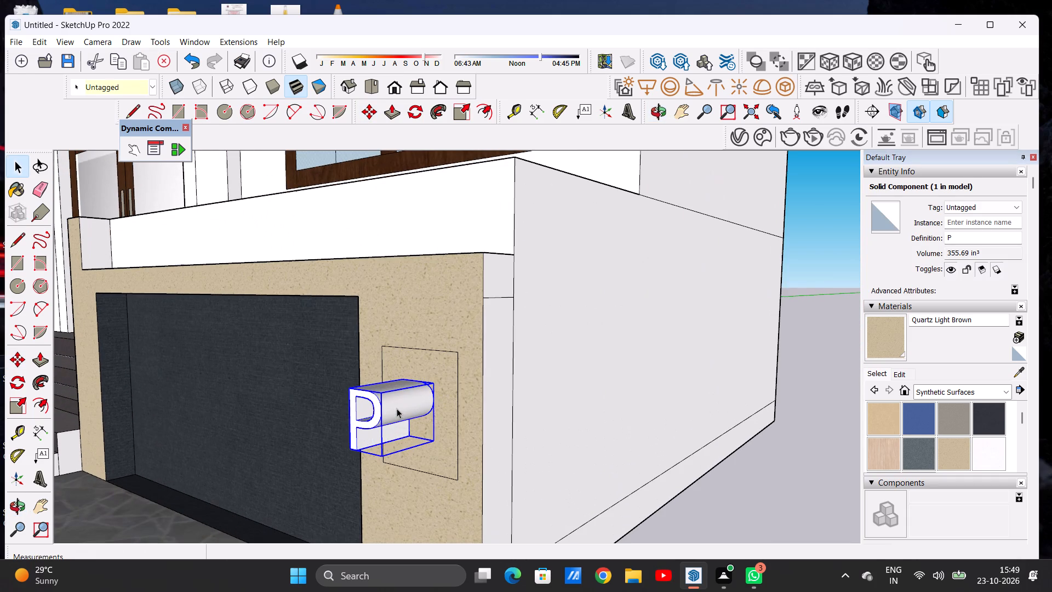
left_click(453, 112)
scroll(347, 318, "down", 4)
middle_click_drag(353, 365, 358, 397)
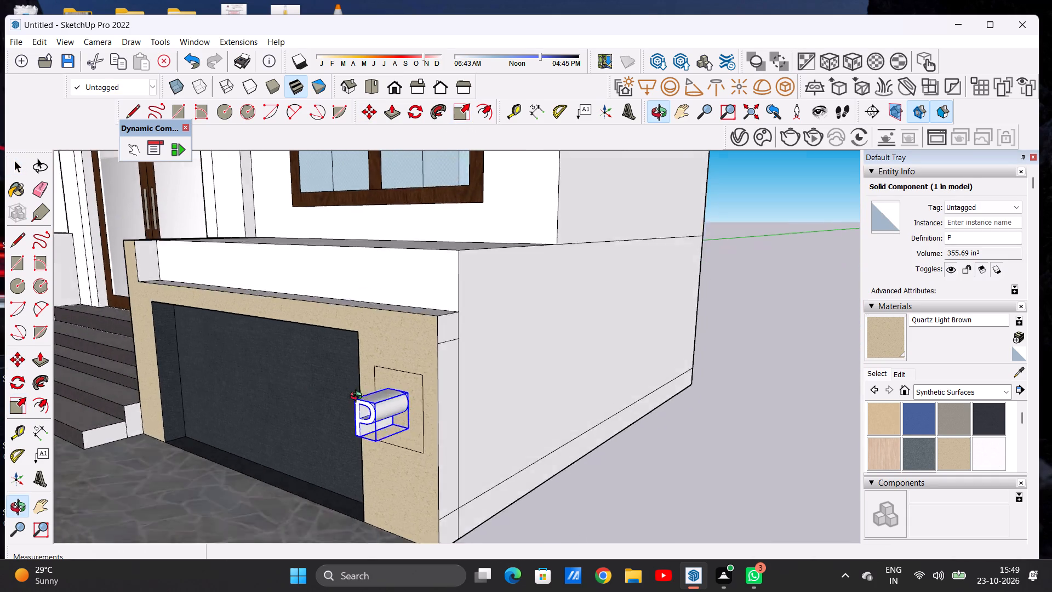
middle_click_drag(358, 397, 371, 441)
scroll(410, 481, "up", 10)
scroll(390, 482, "down", 1)
scroll(390, 482, "up", 1)
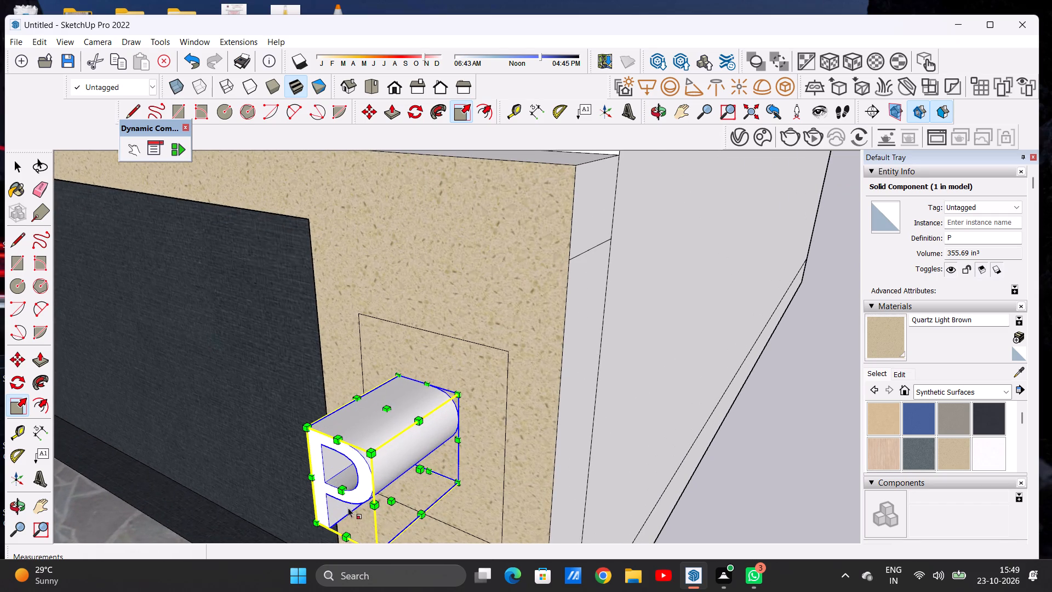
left_click(340, 494)
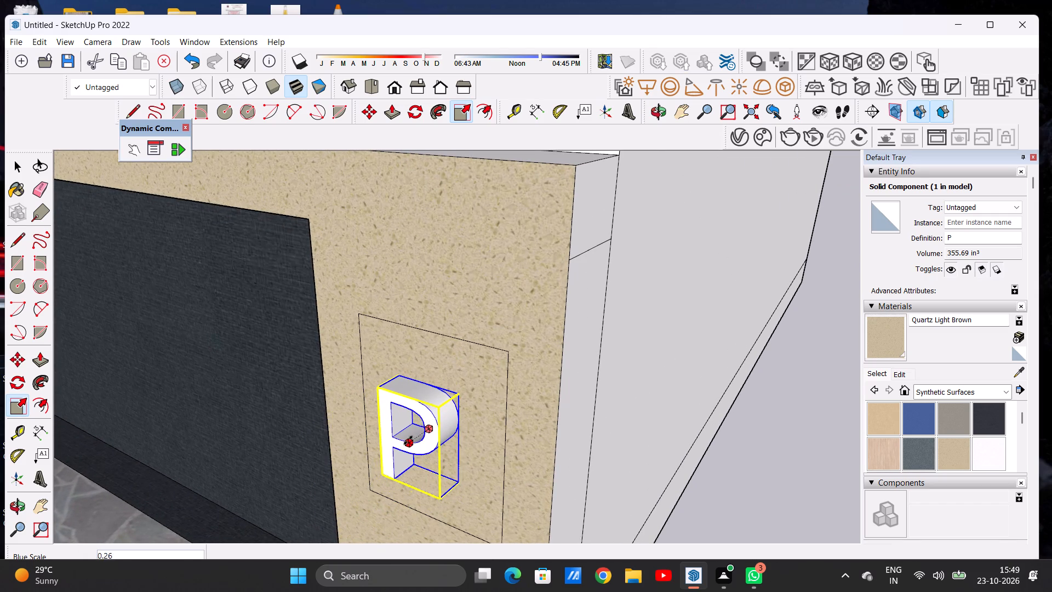
left_click(411, 435)
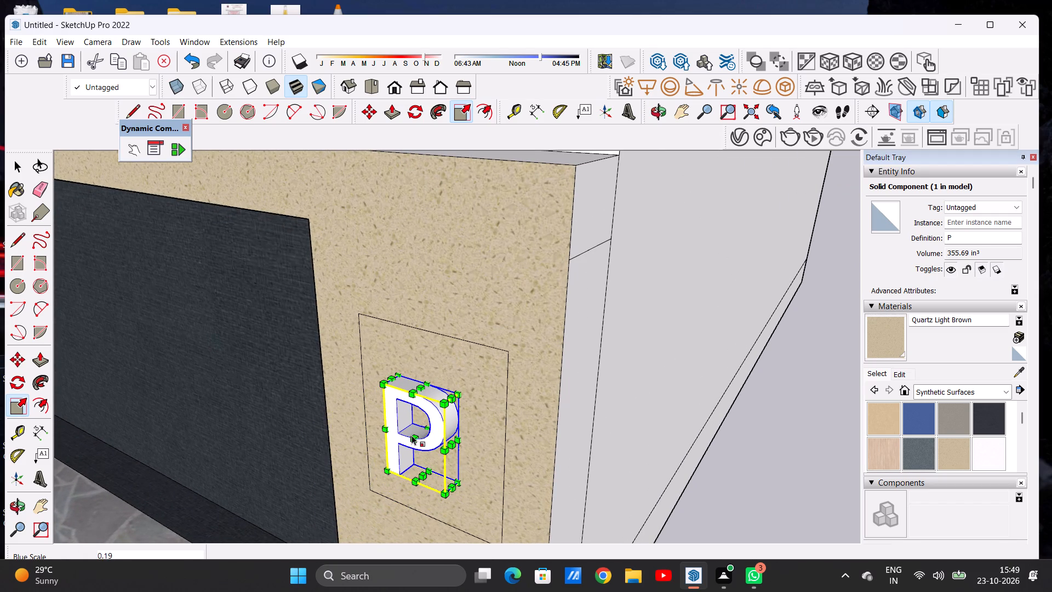
key("space")
Stretch the letter P taller by scaling its top face upward inside the sign rectangle.
scroll(438, 407, "down", 8)
middle_click_drag(392, 430, 472, 405)
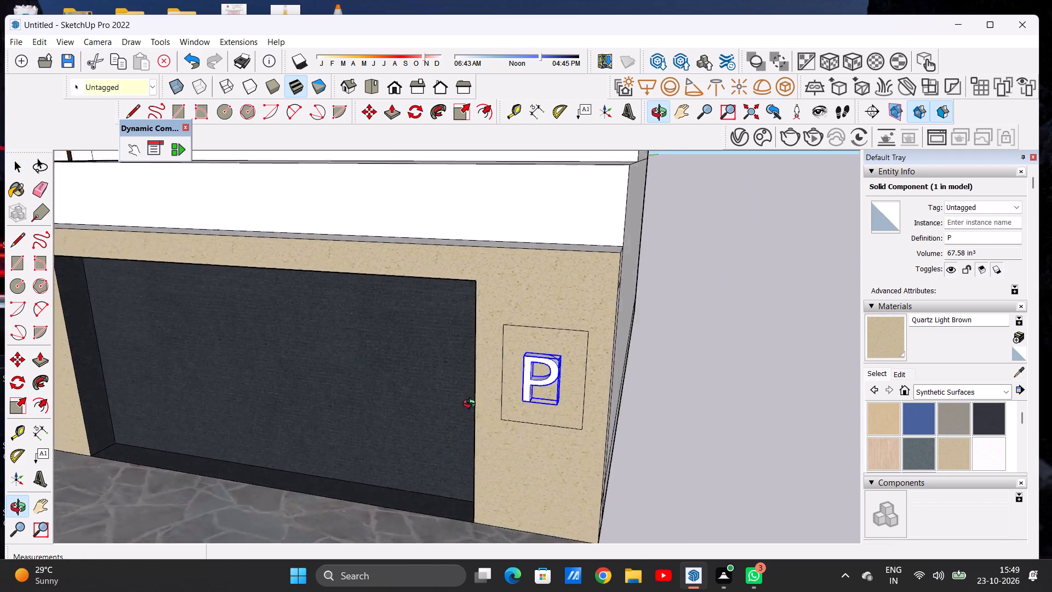
middle_click_drag(472, 405, 484, 366)
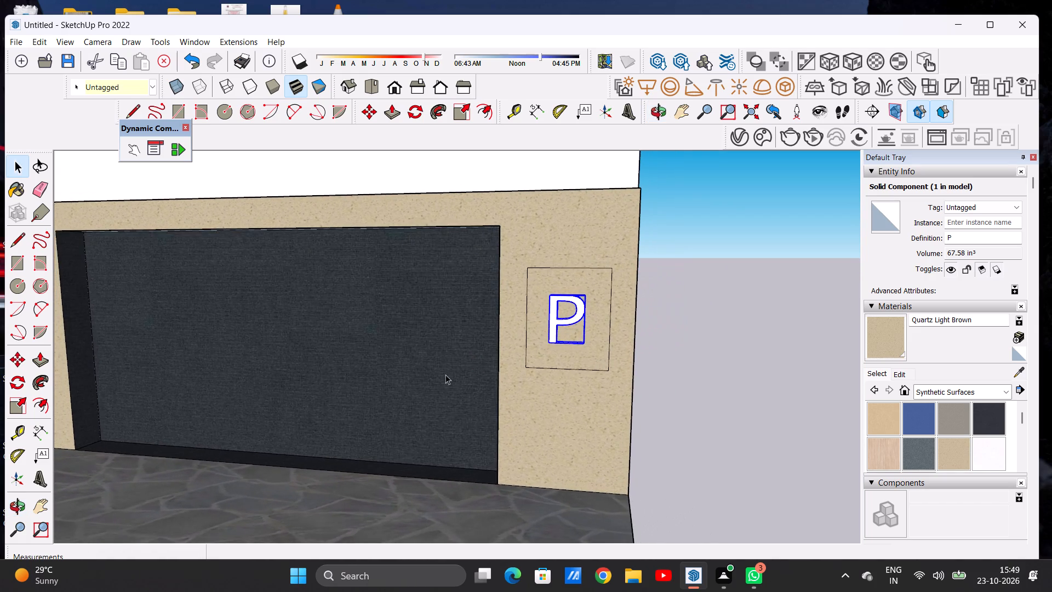
scroll(382, 385, "down", 4)
scroll(504, 346, "up", 11)
middle_click_drag(505, 320, 498, 332)
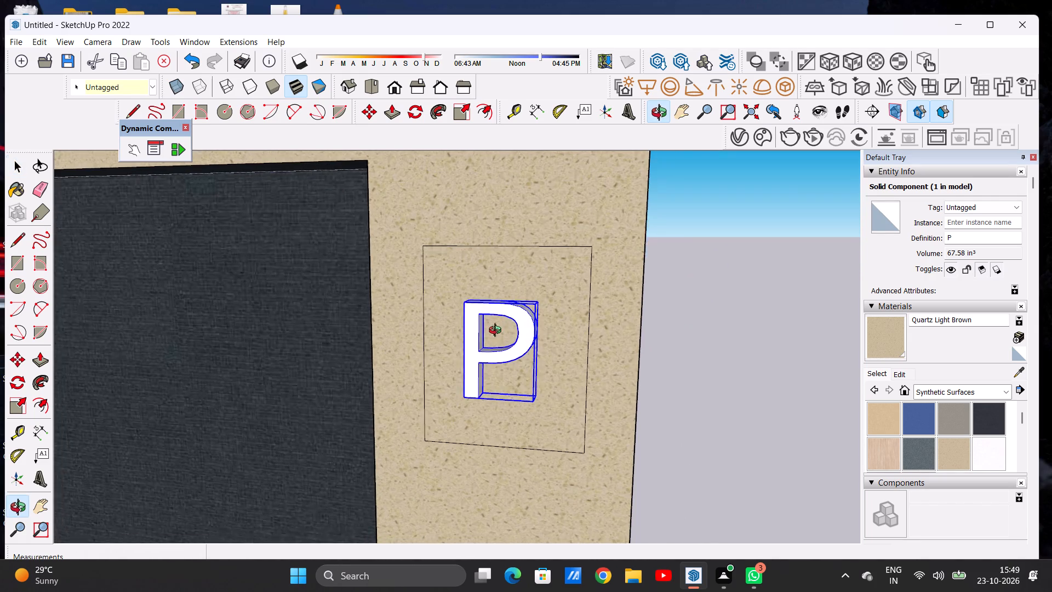
middle_click_drag(498, 332, 368, 449)
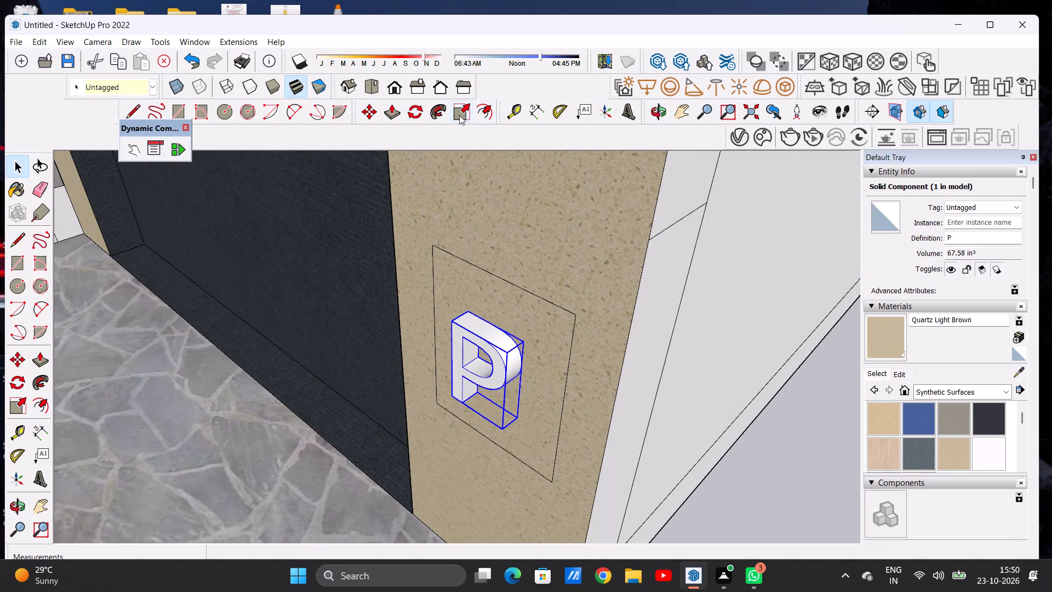
left_click(461, 113)
scroll(496, 312, "up", 5)
left_click(481, 341)
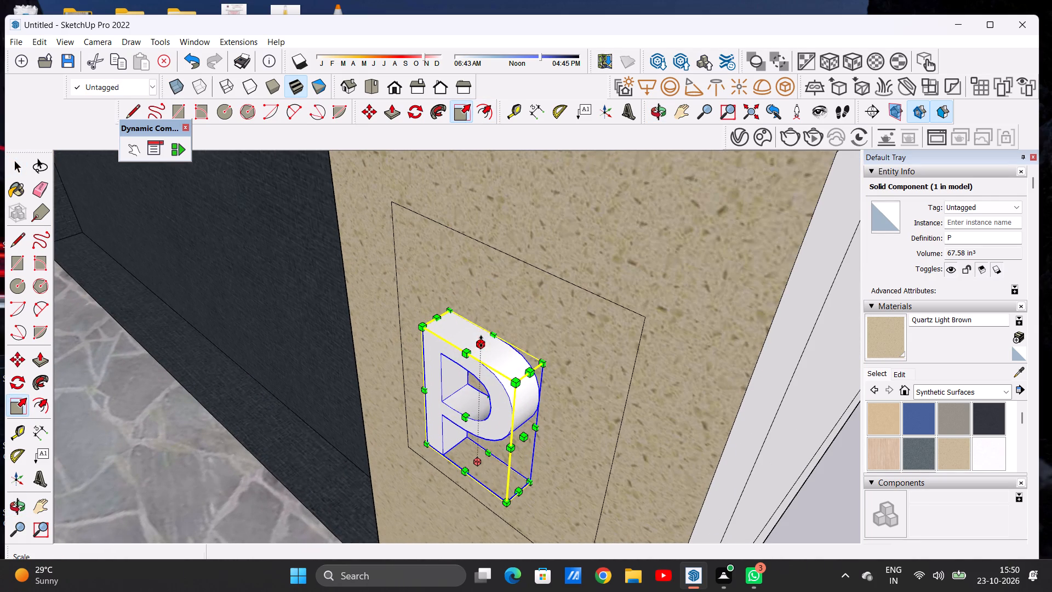
left_click(488, 311)
Stretch the letter P downward from its bottom face by a scale factor of 1.15.
scroll(466, 333, "down", 16)
middle_click_drag(428, 375, 470, 372)
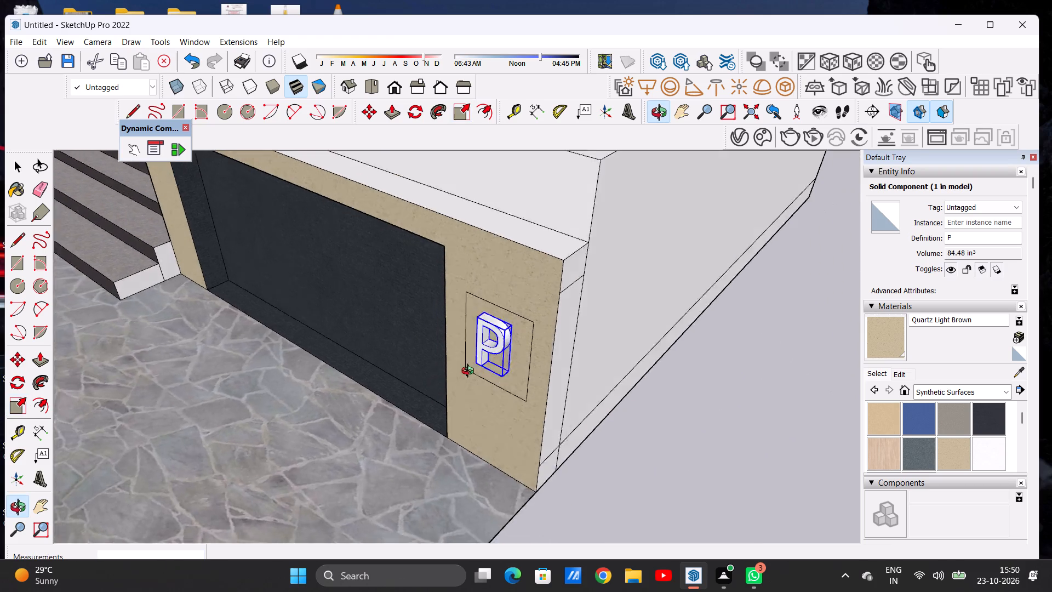
middle_click_drag(470, 372, 576, 310)
scroll(326, 403, "down", 4)
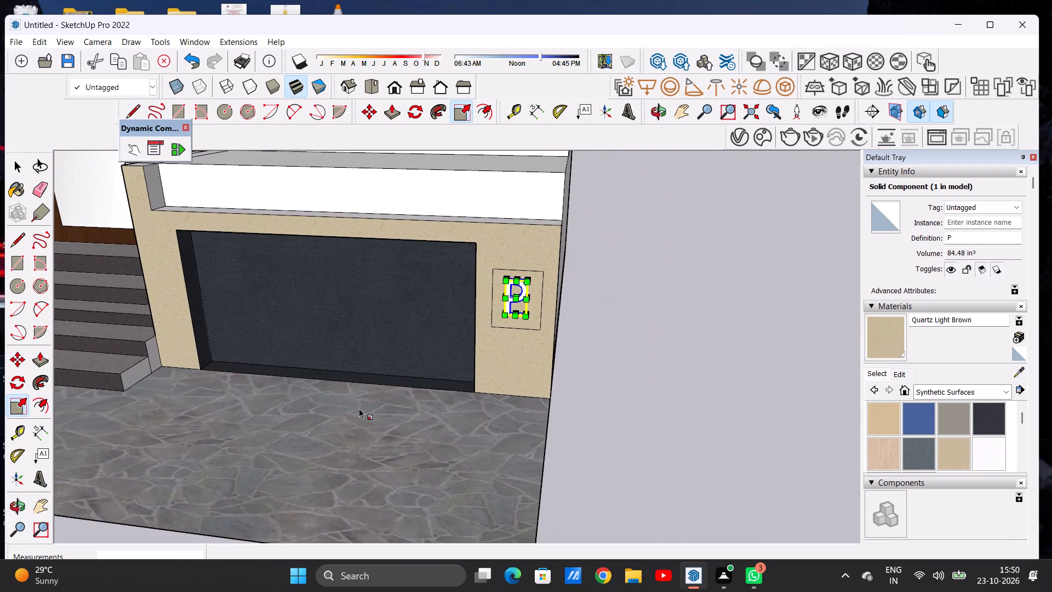
middle_click_drag(412, 393, 444, 352)
scroll(541, 264, "up", 6)
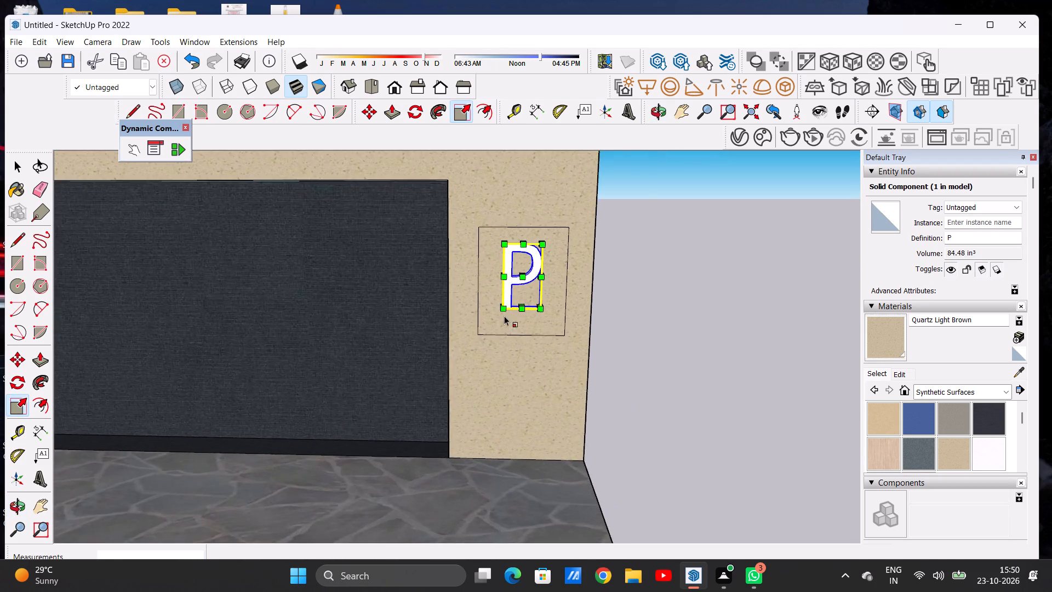
scroll(504, 316, "up", 4)
middle_click_drag(523, 327, 534, 261)
scroll(538, 306, "up", 8)
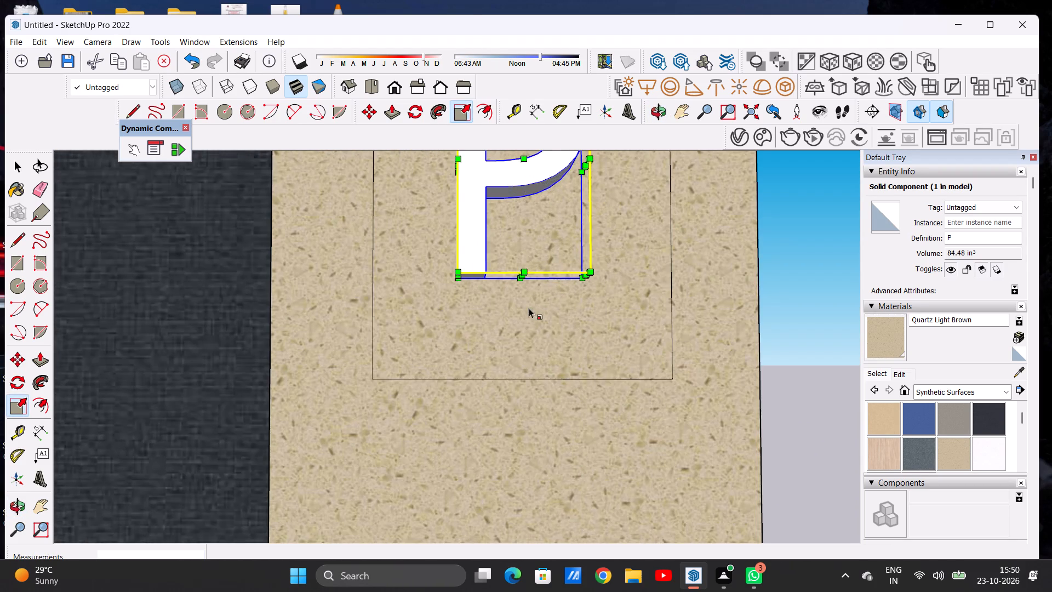
middle_click_drag(493, 322, 496, 235)
scroll(515, 269, "up", 7)
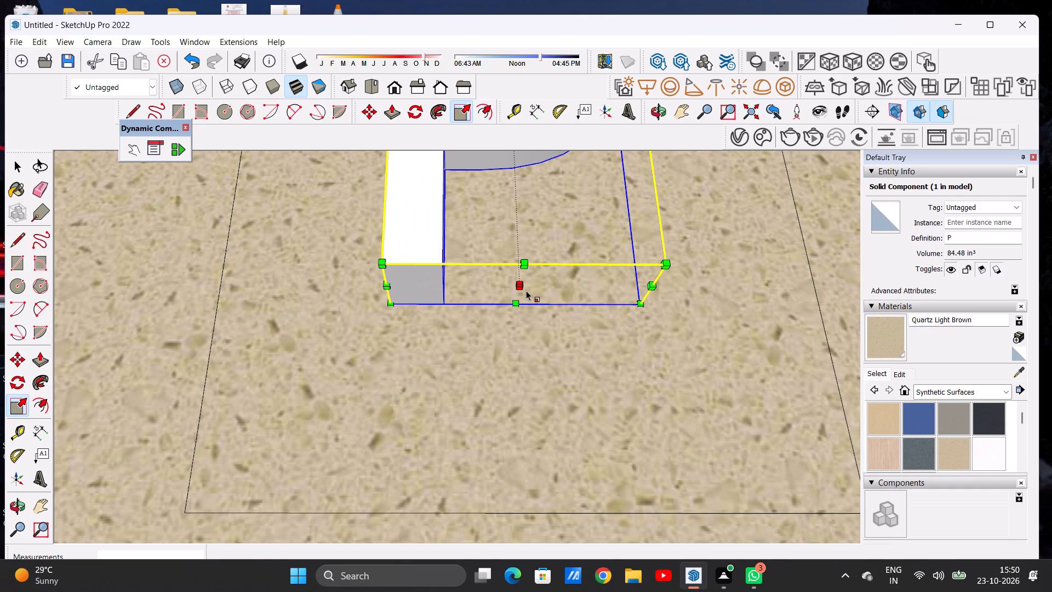
left_click(524, 287)
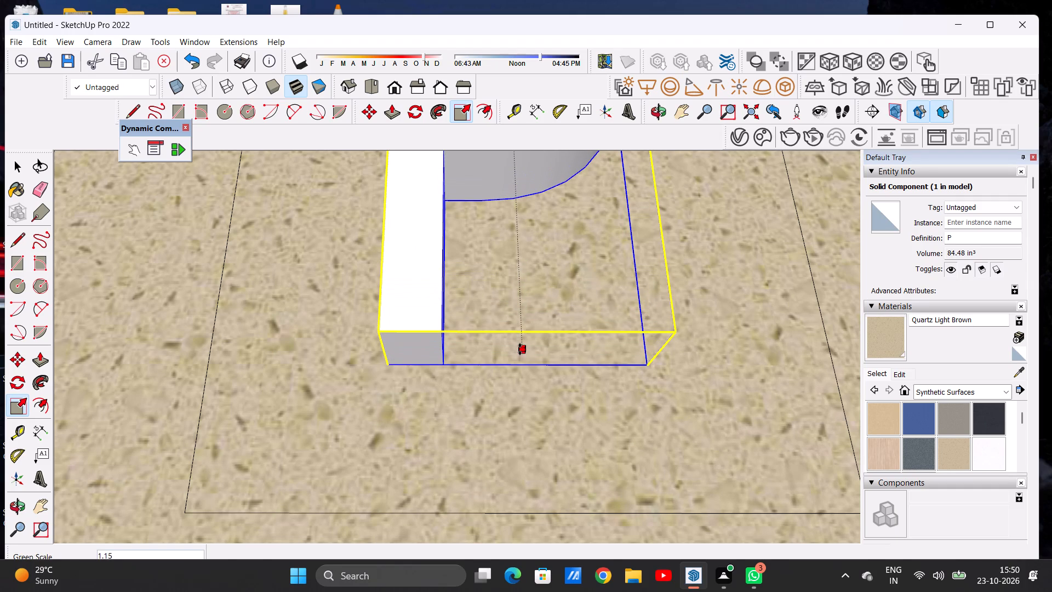
left_click(520, 349)
key("space")
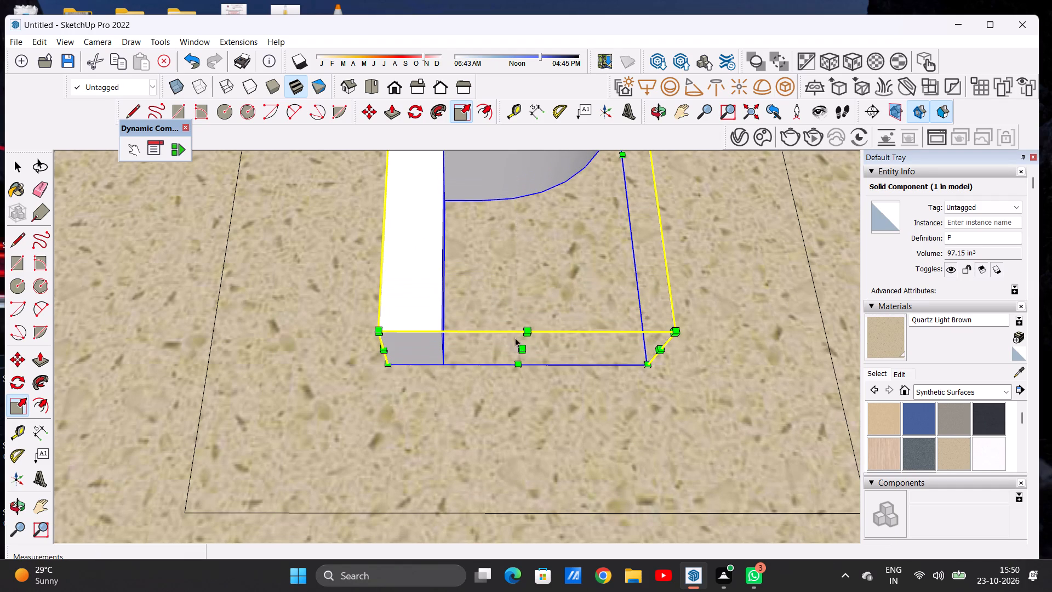
Deselect the letter P and examine its proportions within the sign rectangle, up close and against the ground-level facade.
scroll(505, 338, "down", 6)
scroll(505, 338, "up", 1)
scroll(504, 338, "down", 5)
scroll(427, 348, "up", 1)
scroll(427, 348, "down", 6)
middle_click_drag(463, 306, 476, 372)
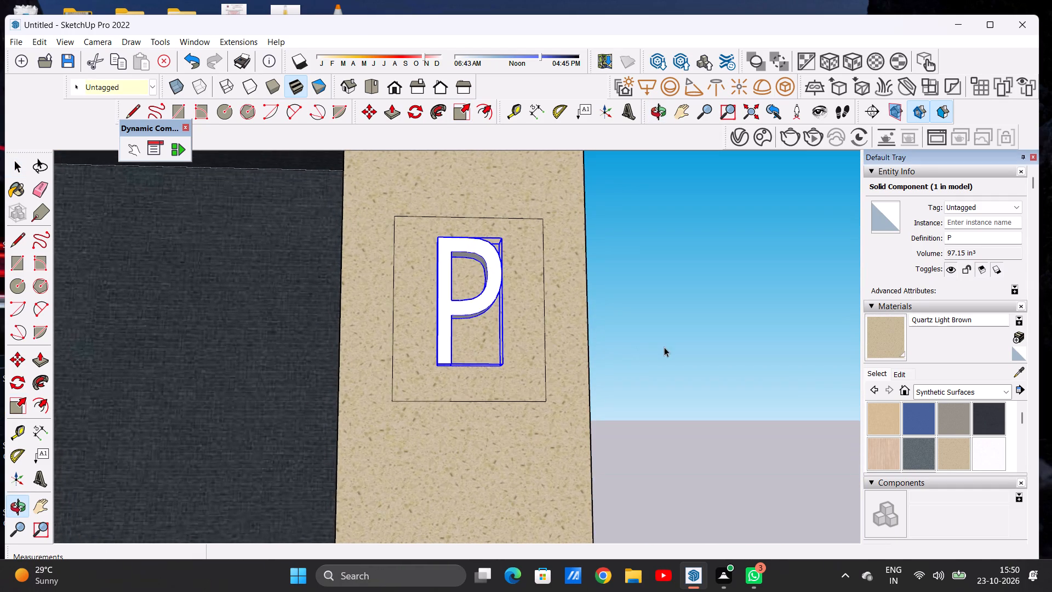
left_click(667, 345)
scroll(482, 323, "down", 15)
scroll(411, 393, "down", 2)
scroll(422, 418, "up", 1)
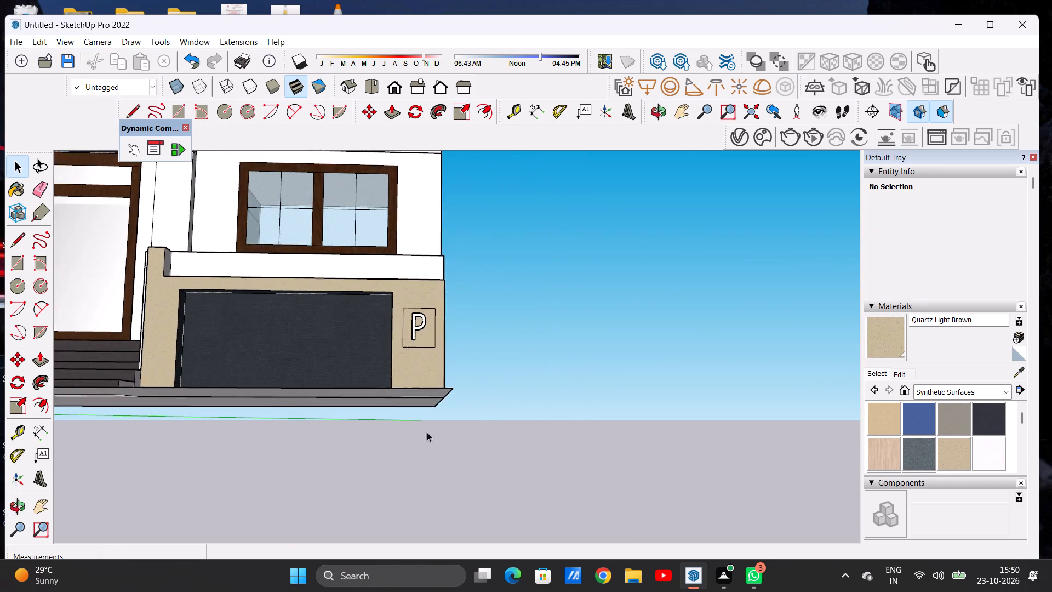
scroll(428, 437, "down", 3)
scroll(431, 367, "up", 13)
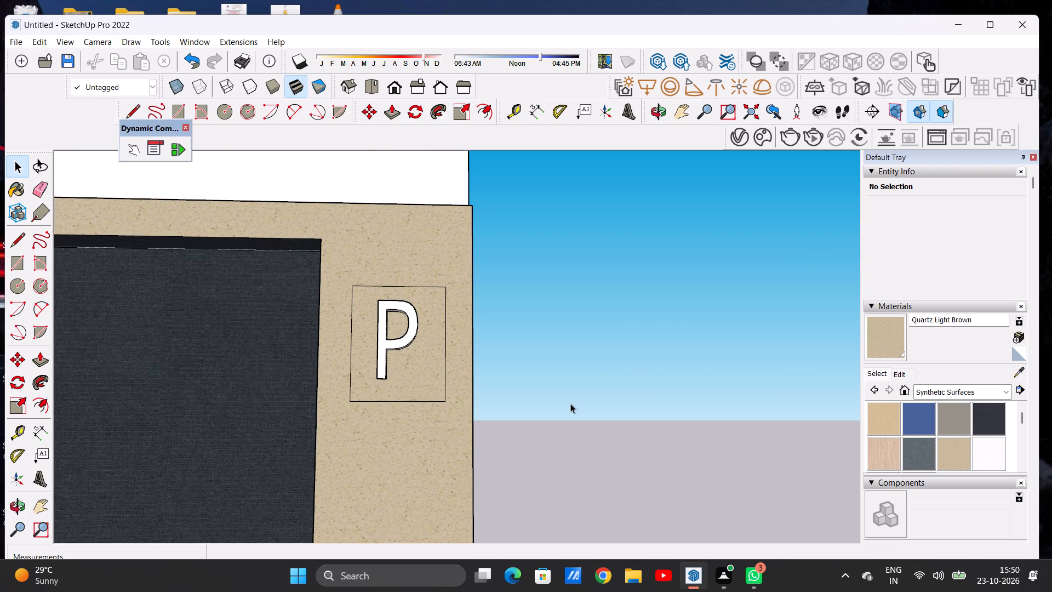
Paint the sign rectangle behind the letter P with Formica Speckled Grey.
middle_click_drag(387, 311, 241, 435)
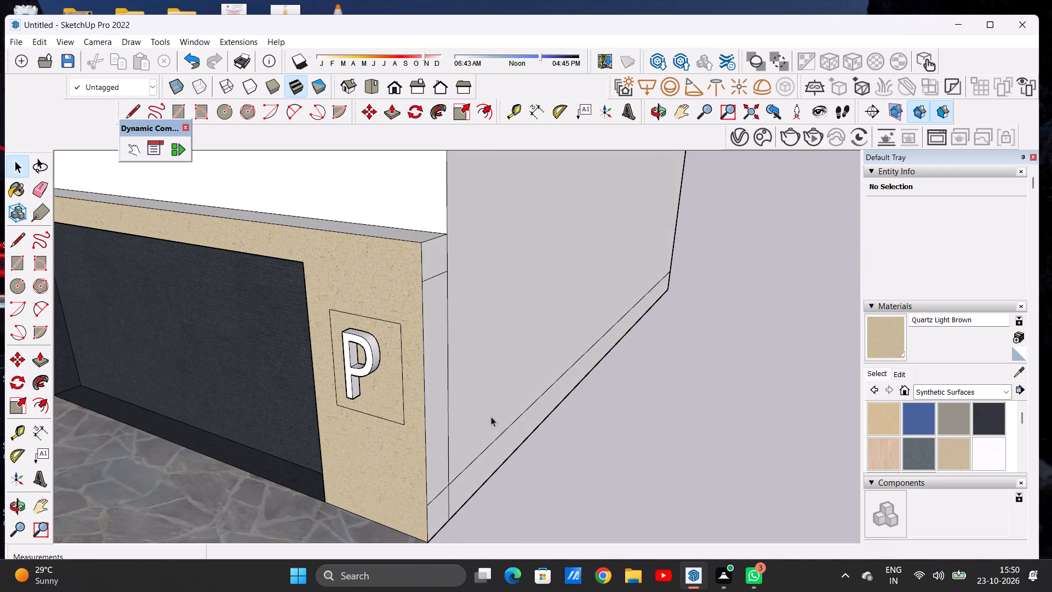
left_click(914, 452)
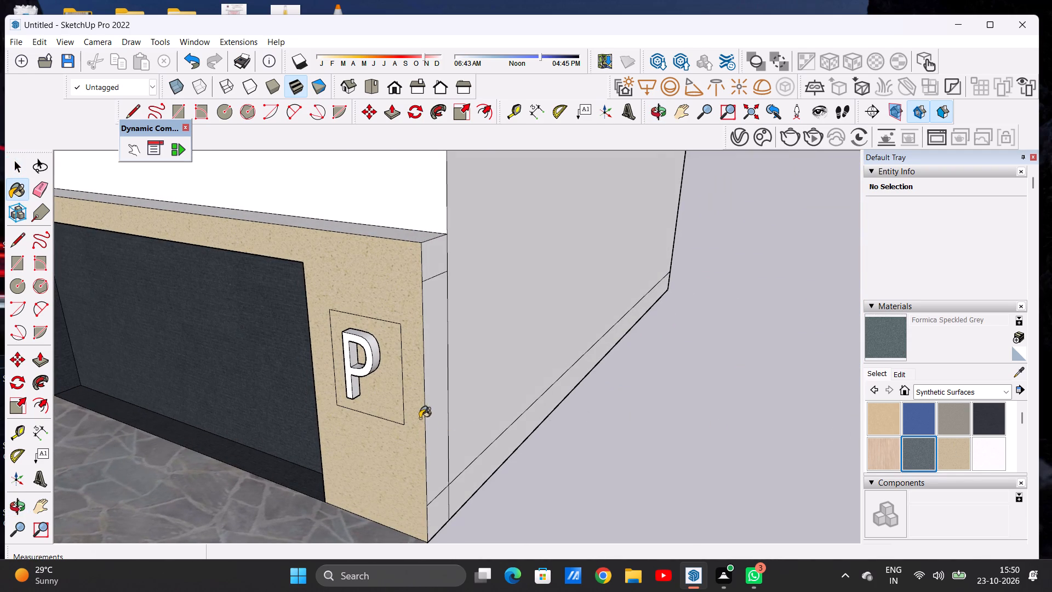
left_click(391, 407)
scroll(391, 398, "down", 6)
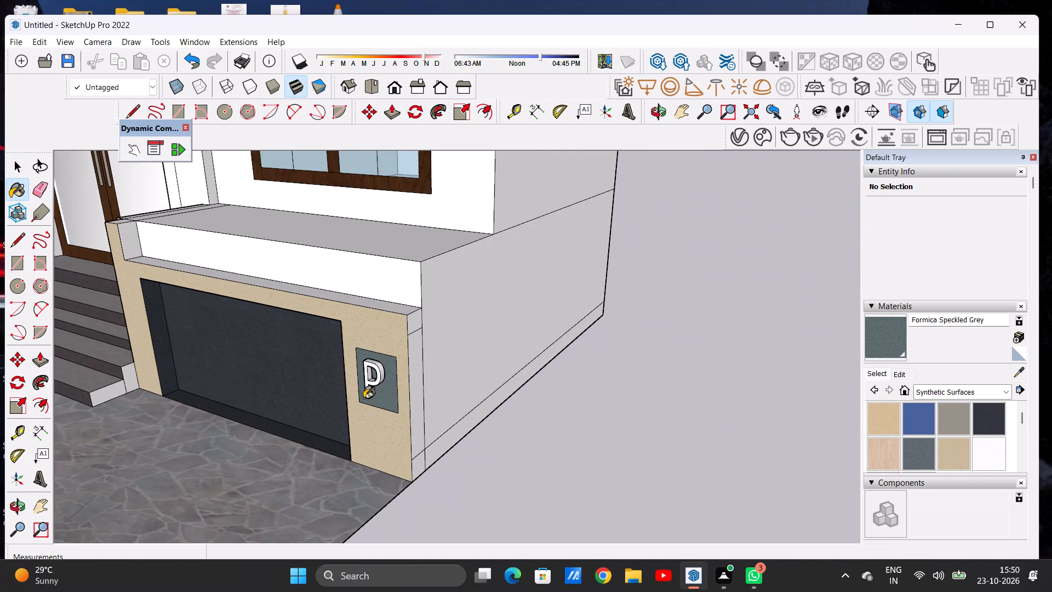
Paint the sign rectangle behind the letter P with Formica Laminate Dark.
middle_click_drag(382, 400, 428, 411)
left_click(986, 430)
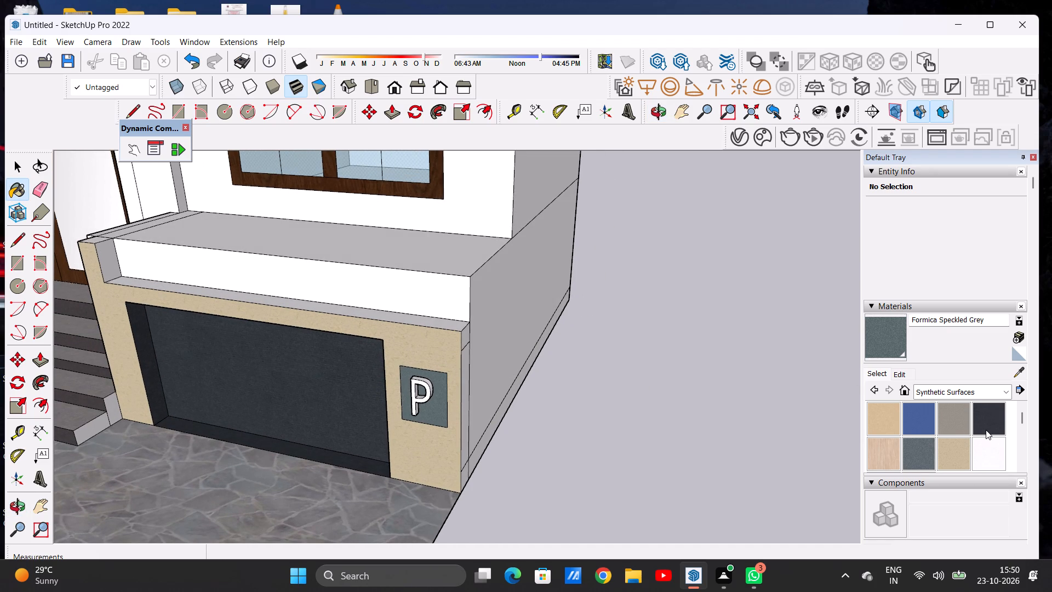
scroll(486, 437, "up", 7)
left_click(380, 379)
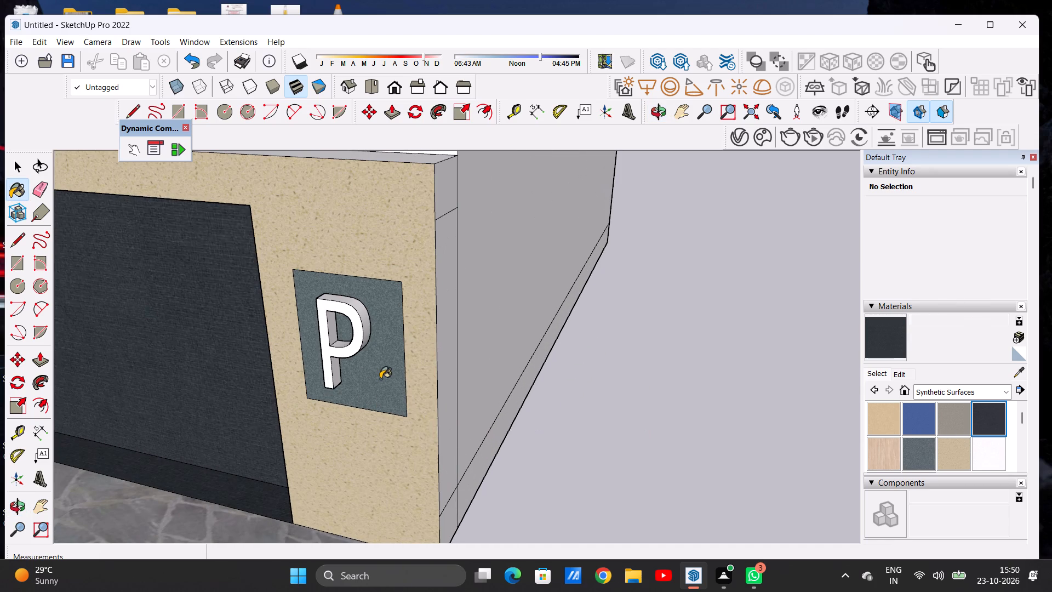
key("space")
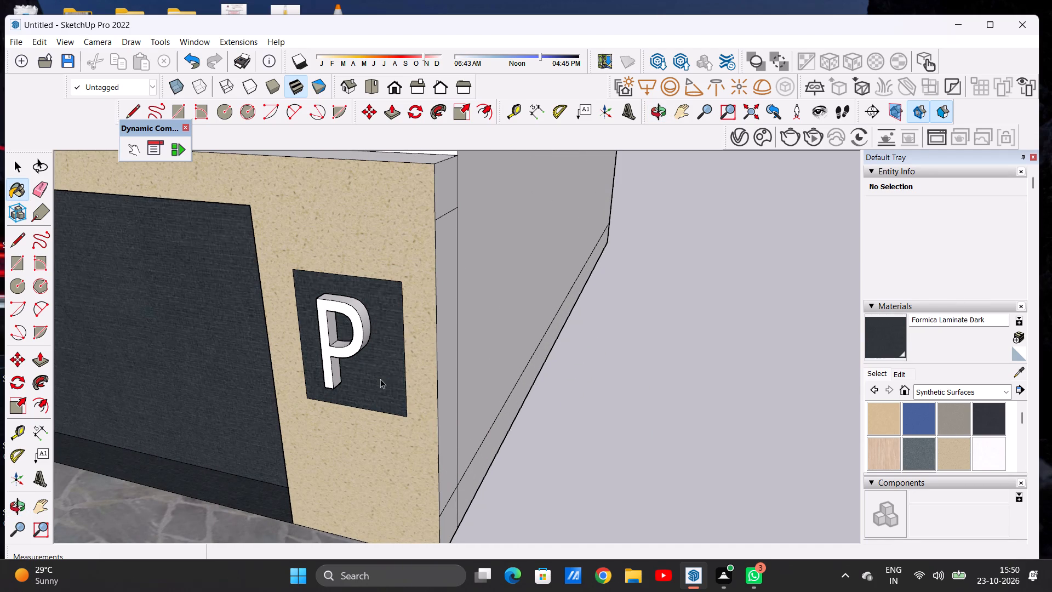
Examine the dark P sign up close and against the whole hotel facade.
scroll(386, 377, "up", 20)
scroll(386, 377, "up", 3)
scroll(374, 387, "down", 13)
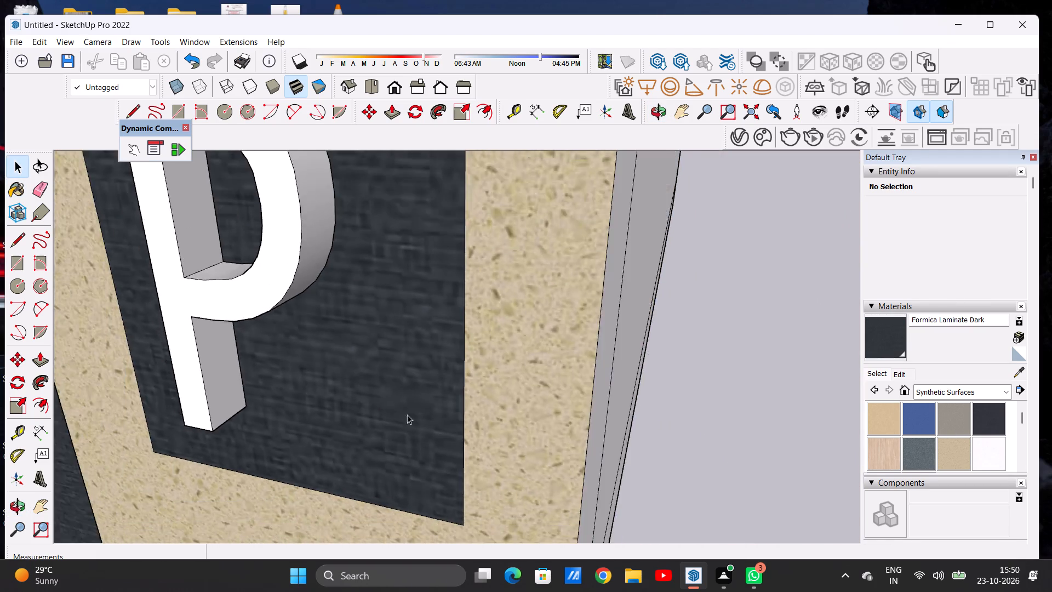
scroll(407, 414, "down", 20)
scroll(407, 414, "down", 5)
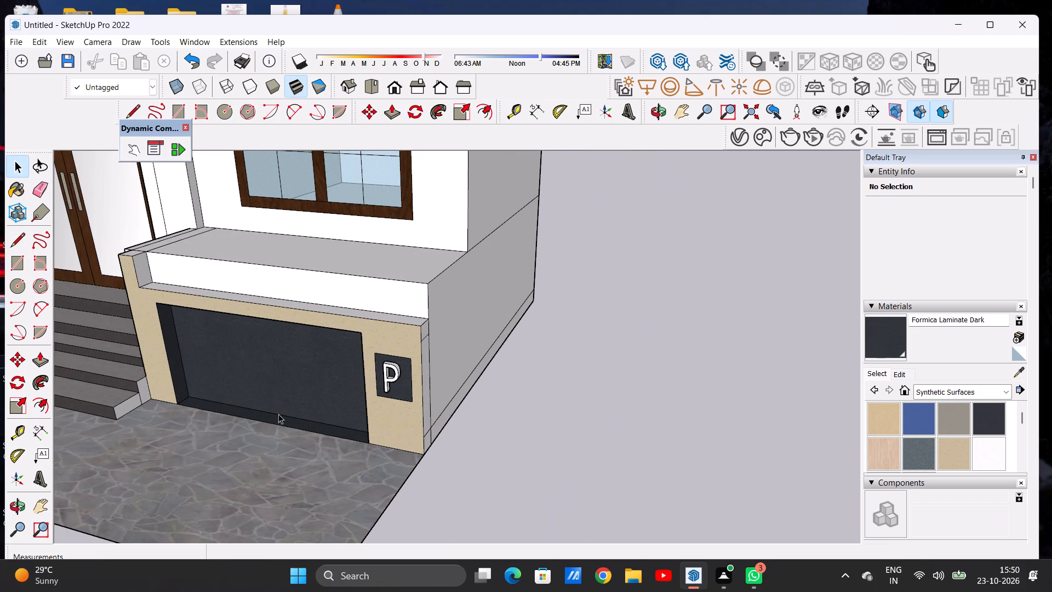
scroll(278, 414, "up", 6)
scroll(278, 414, "down", 10)
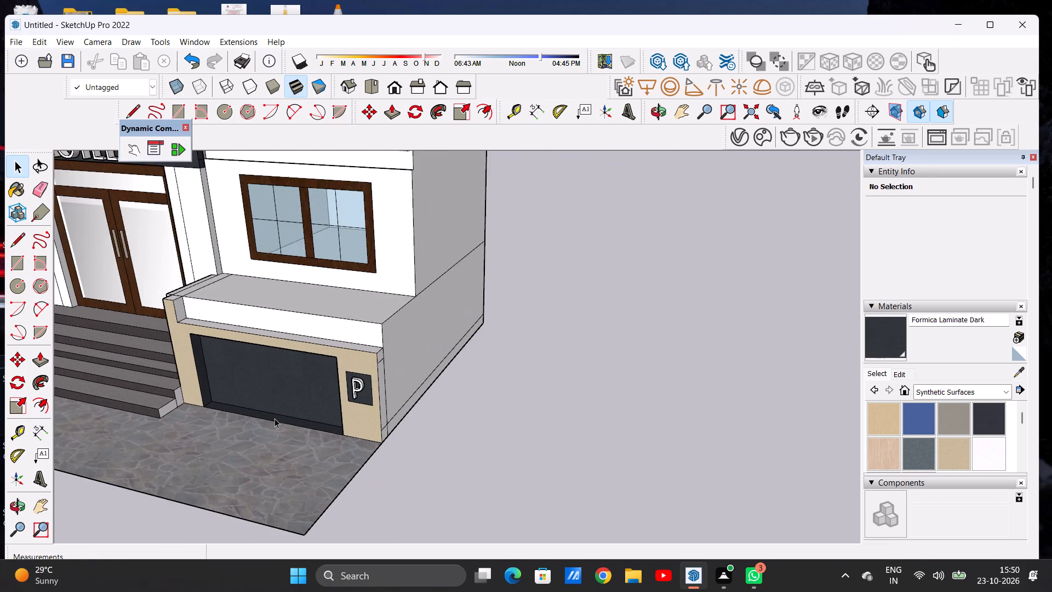
scroll(275, 418, "down", 6)
middle_click_drag(216, 424, 383, 407)
scroll(355, 437, "down", 5)
middle_click_drag(401, 452, 363, 406)
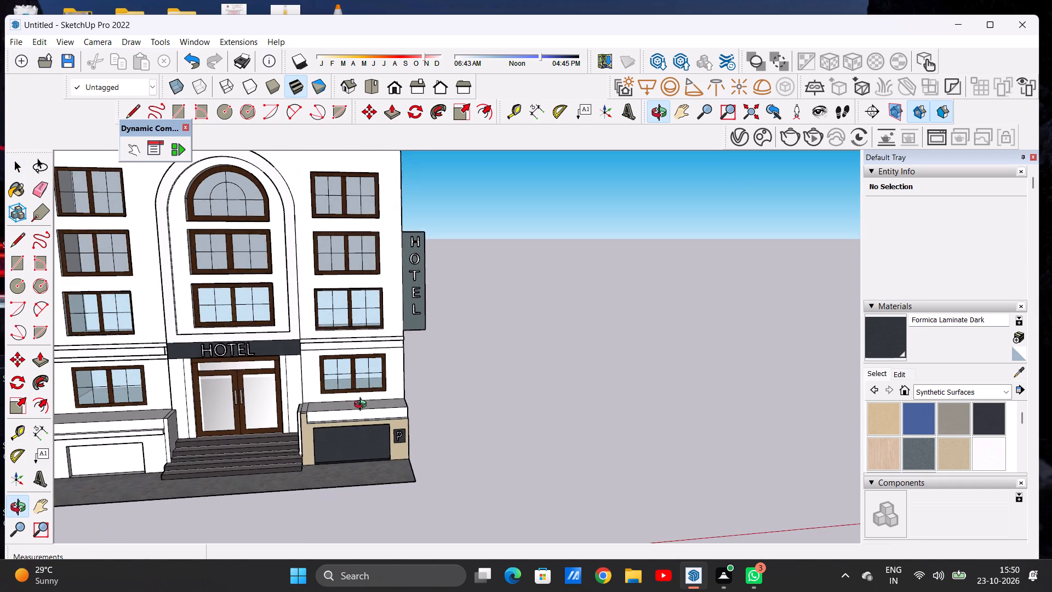
middle_click_drag(363, 406, 357, 403)
middle_click(353, 402)
scroll(403, 424, "down", 10)
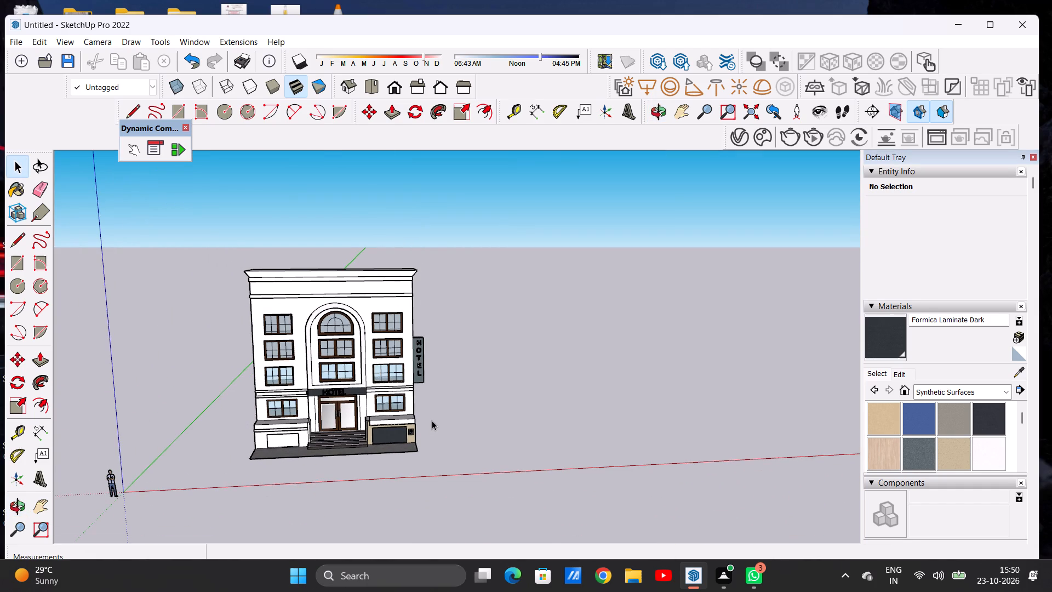
scroll(433, 418, "down", 5)
scroll(420, 416, "up", 5)
scroll(420, 416, "down", 2)
scroll(420, 416, "up", 7)
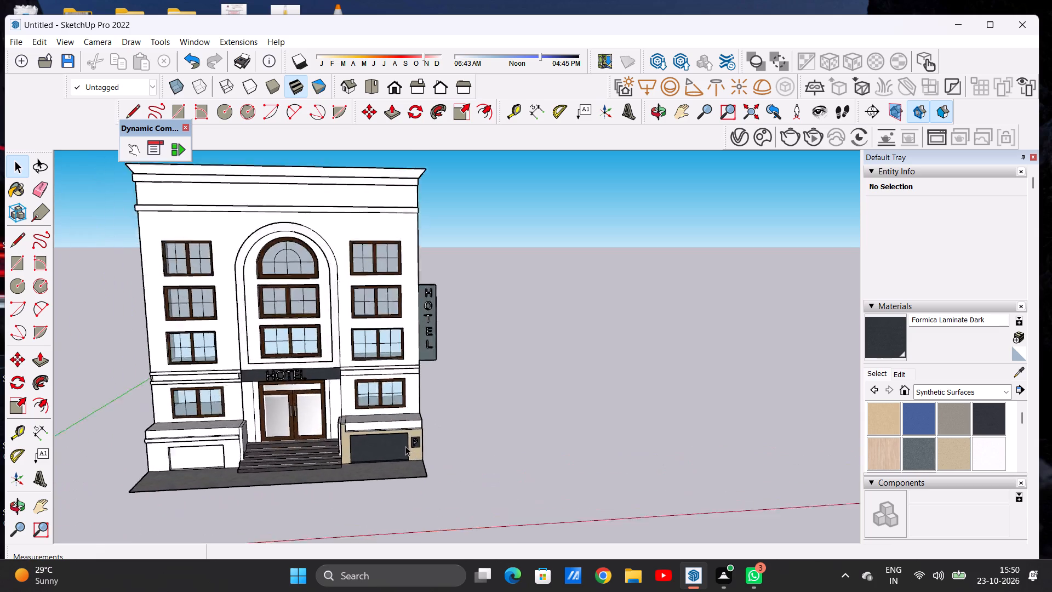
scroll(405, 446, "up", 11)
middle_click_drag(426, 448, 411, 430)
scroll(411, 437, "down", 15)
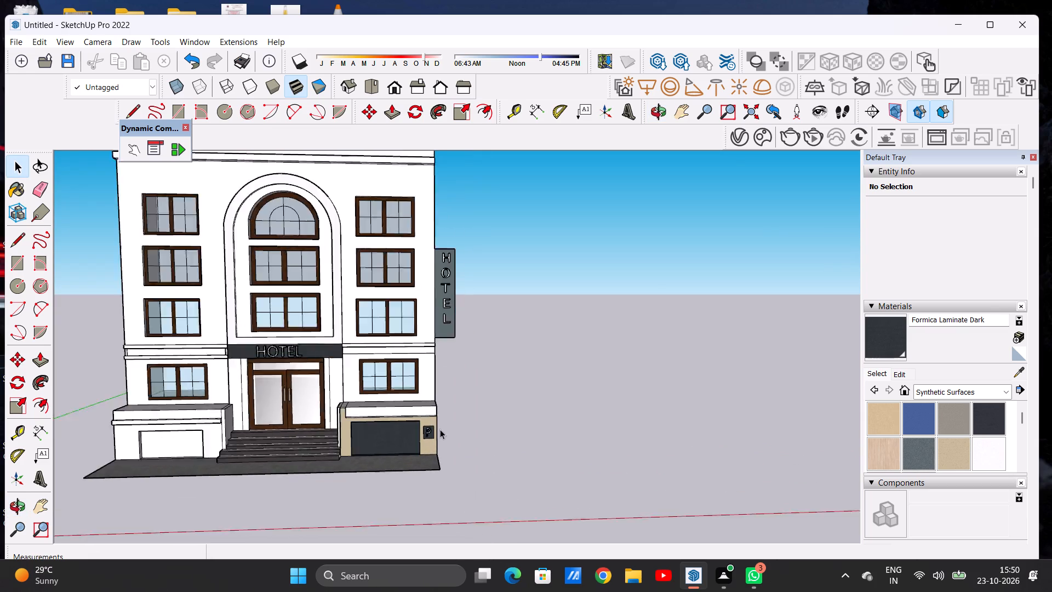
scroll(440, 429, "down", 7)
scroll(429, 381, "up", 1)
scroll(429, 381, "down", 1)
scroll(429, 381, "up", 1)
scroll(429, 381, "down", 1)
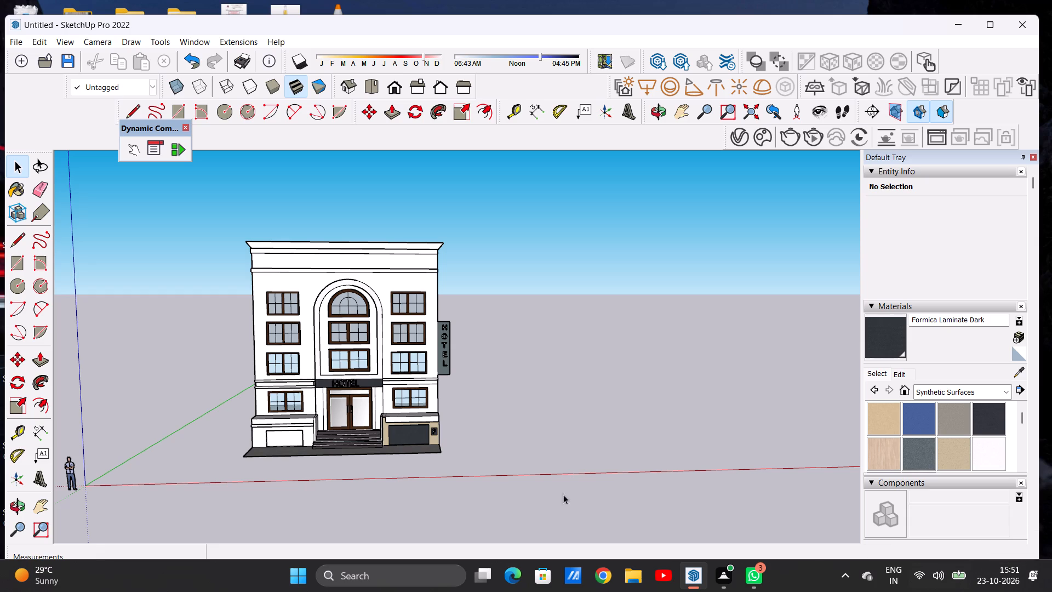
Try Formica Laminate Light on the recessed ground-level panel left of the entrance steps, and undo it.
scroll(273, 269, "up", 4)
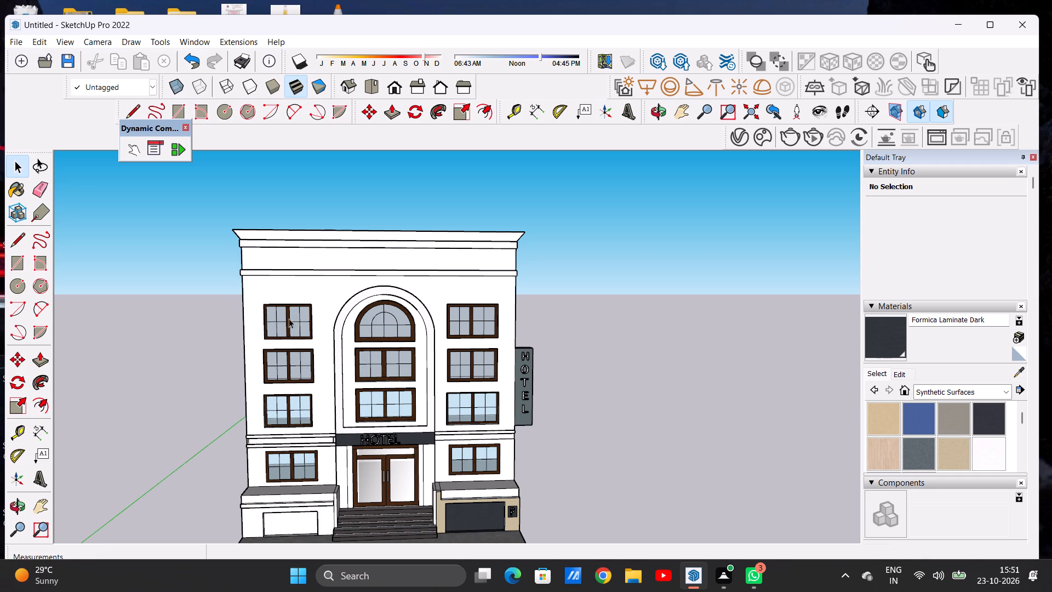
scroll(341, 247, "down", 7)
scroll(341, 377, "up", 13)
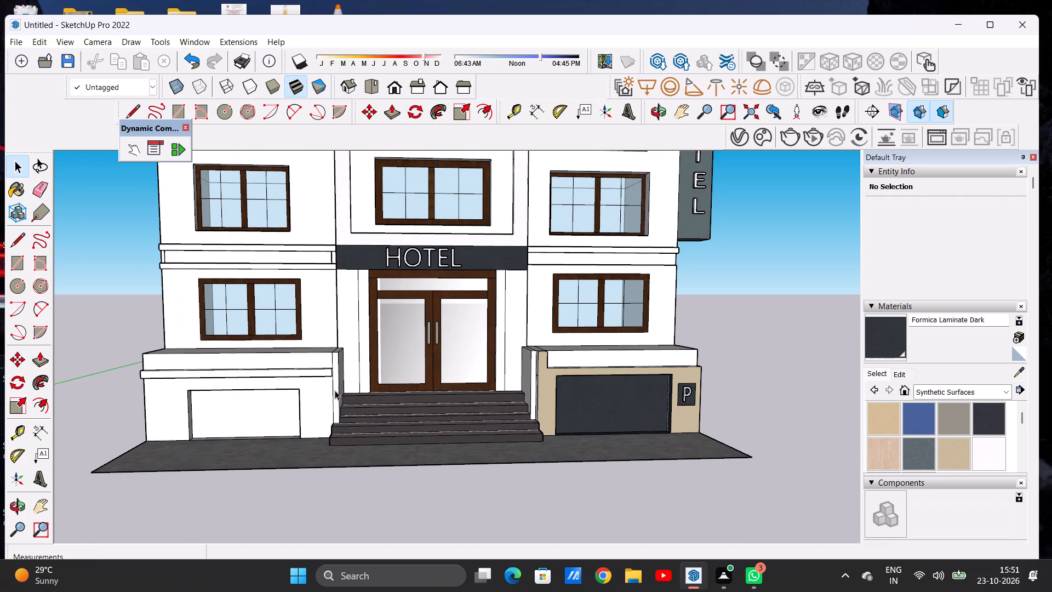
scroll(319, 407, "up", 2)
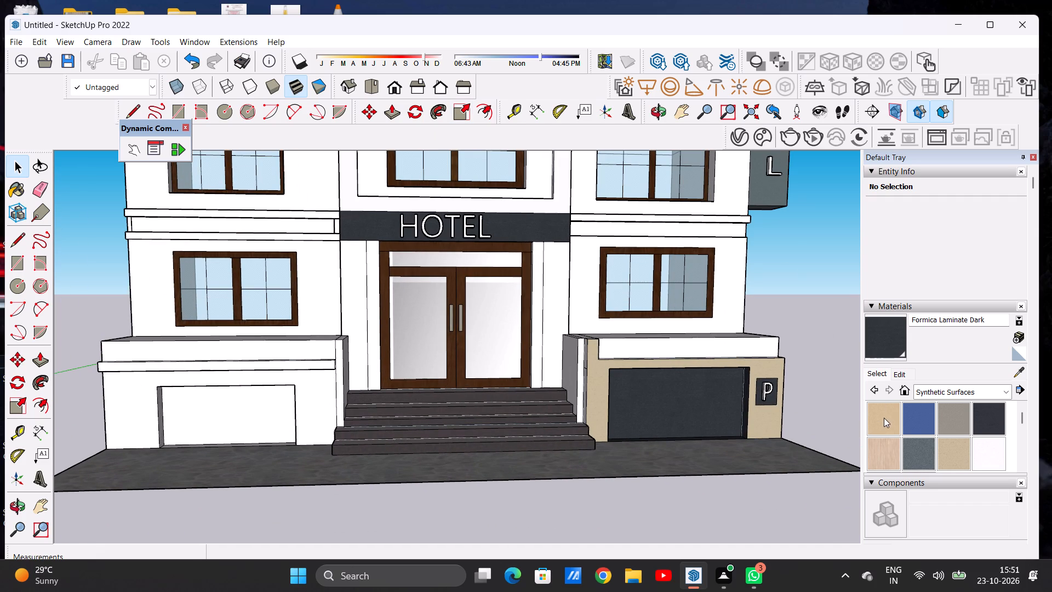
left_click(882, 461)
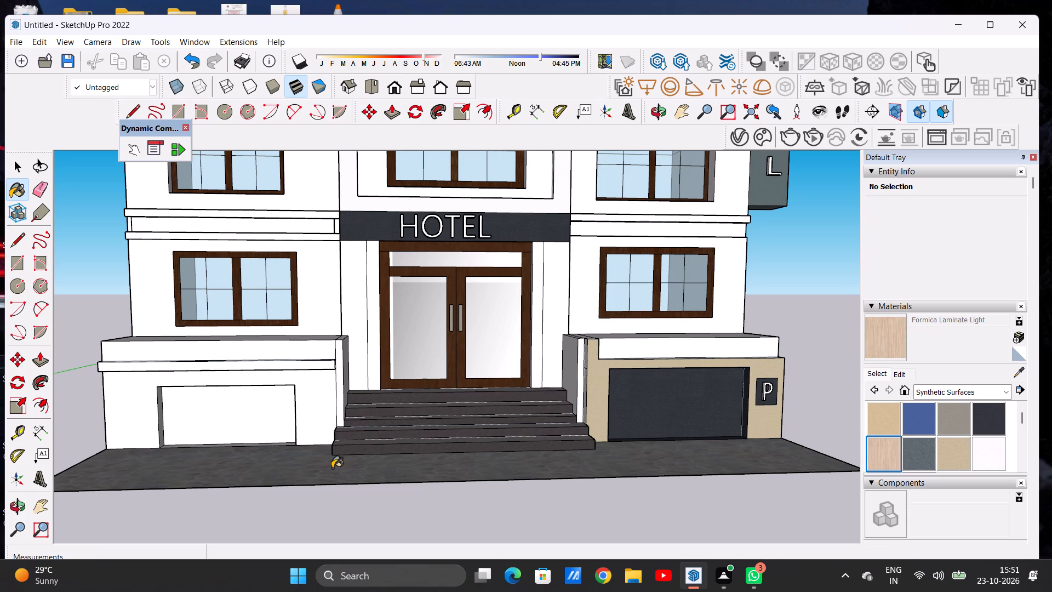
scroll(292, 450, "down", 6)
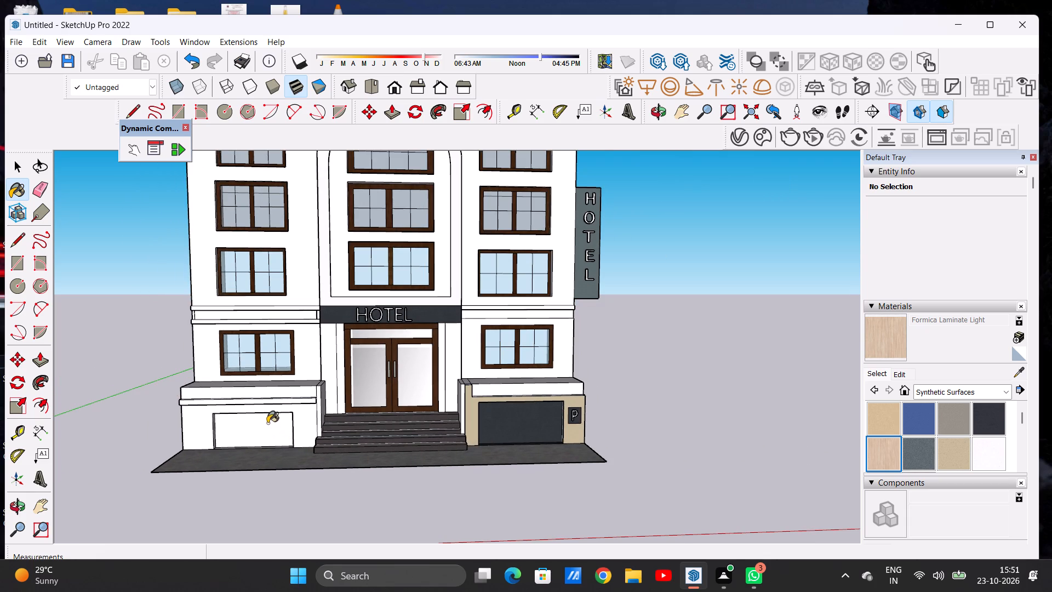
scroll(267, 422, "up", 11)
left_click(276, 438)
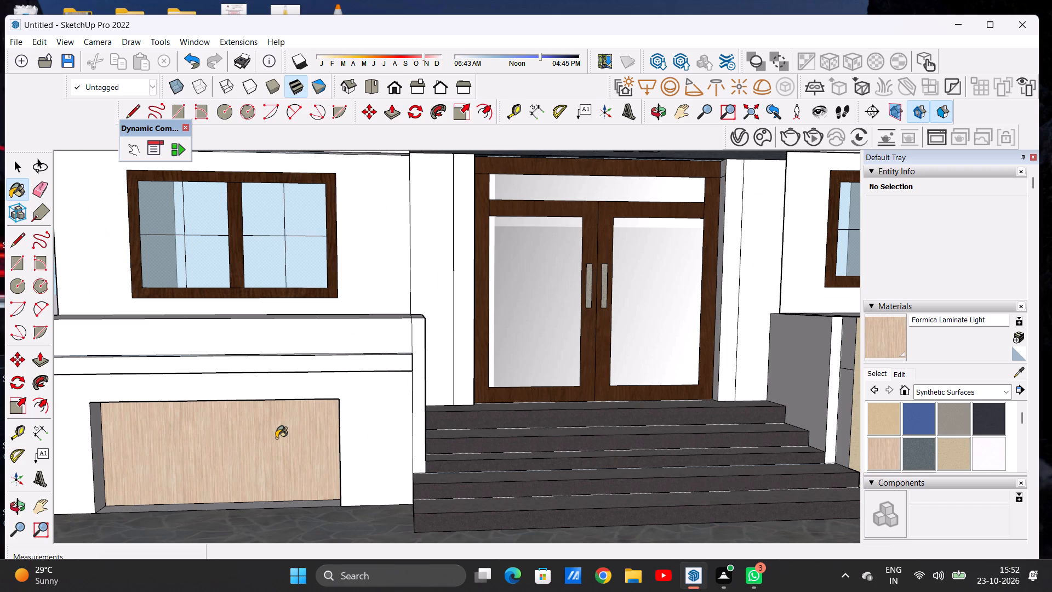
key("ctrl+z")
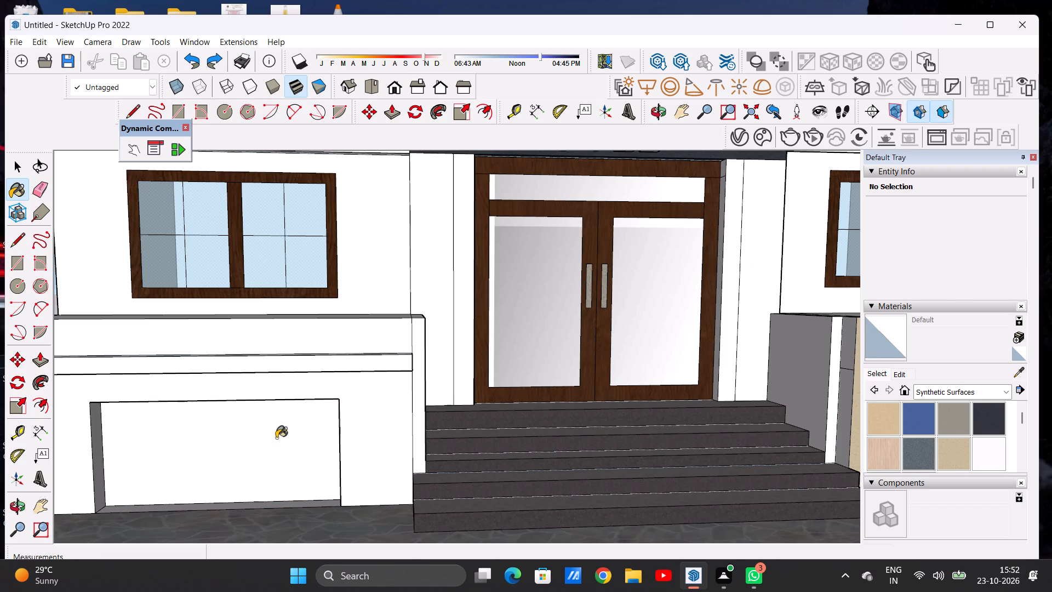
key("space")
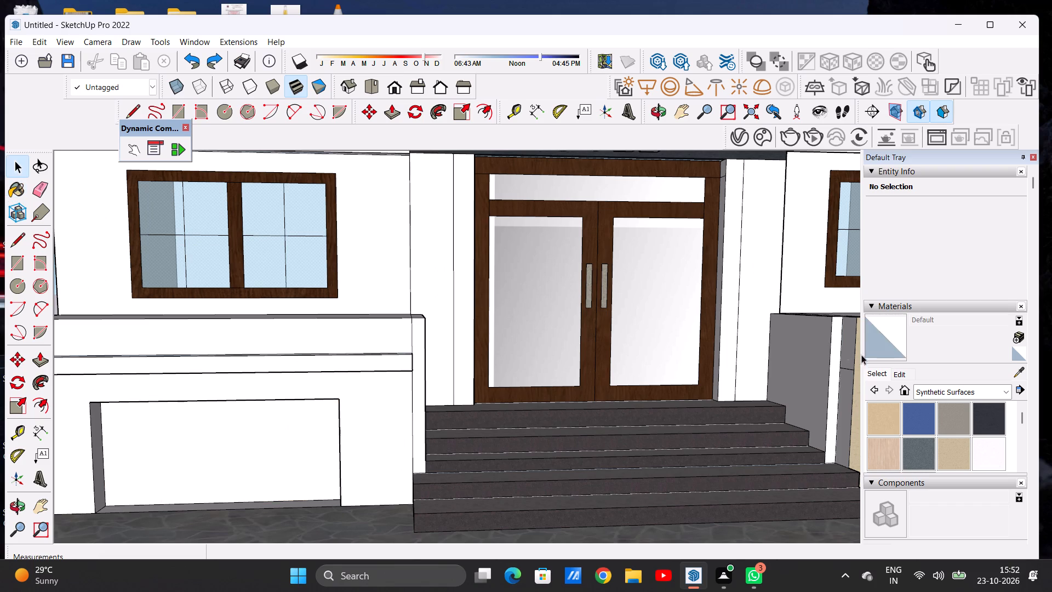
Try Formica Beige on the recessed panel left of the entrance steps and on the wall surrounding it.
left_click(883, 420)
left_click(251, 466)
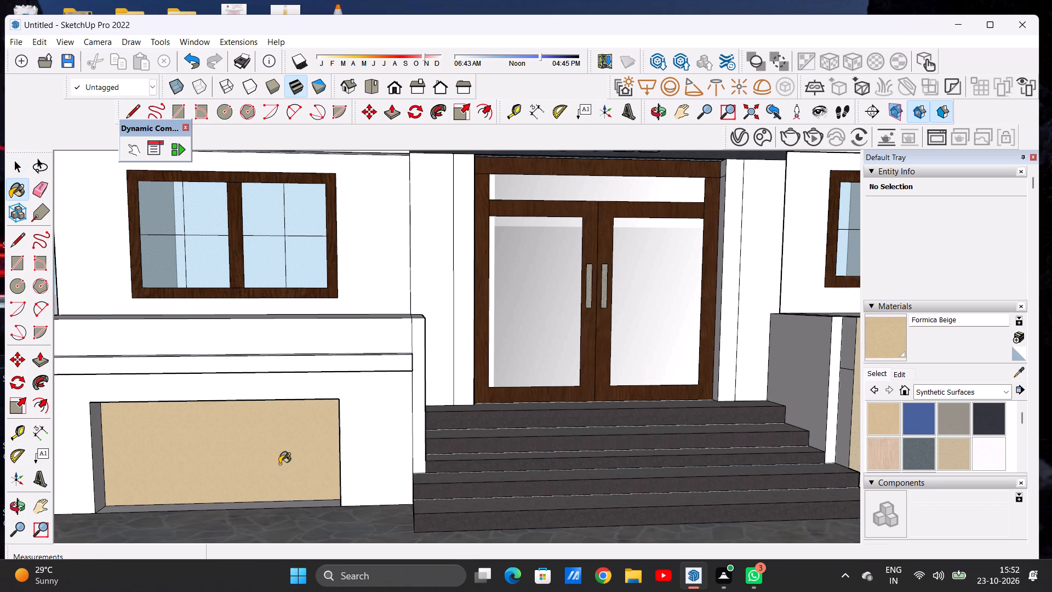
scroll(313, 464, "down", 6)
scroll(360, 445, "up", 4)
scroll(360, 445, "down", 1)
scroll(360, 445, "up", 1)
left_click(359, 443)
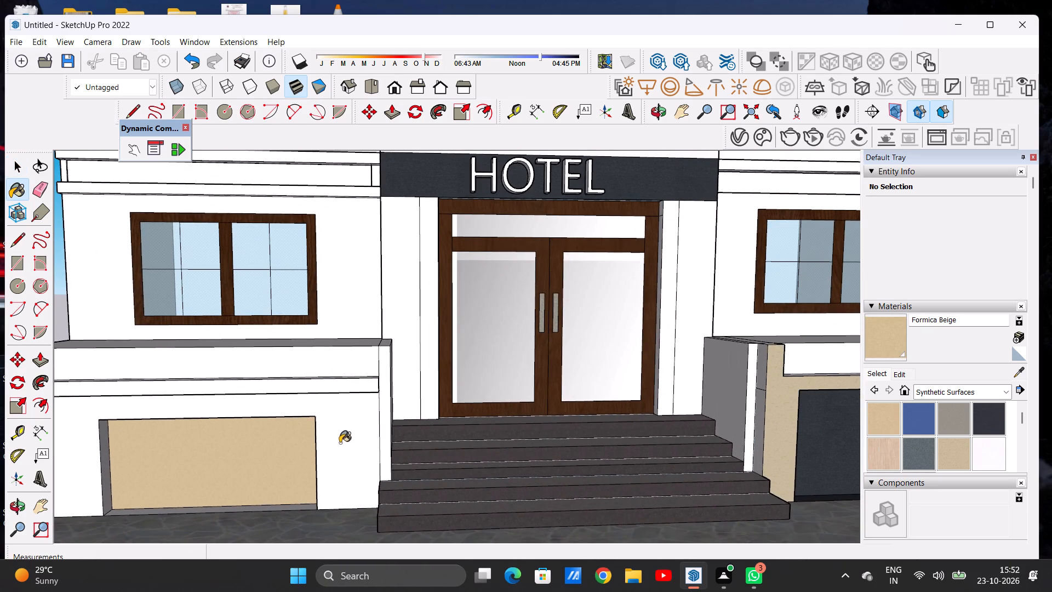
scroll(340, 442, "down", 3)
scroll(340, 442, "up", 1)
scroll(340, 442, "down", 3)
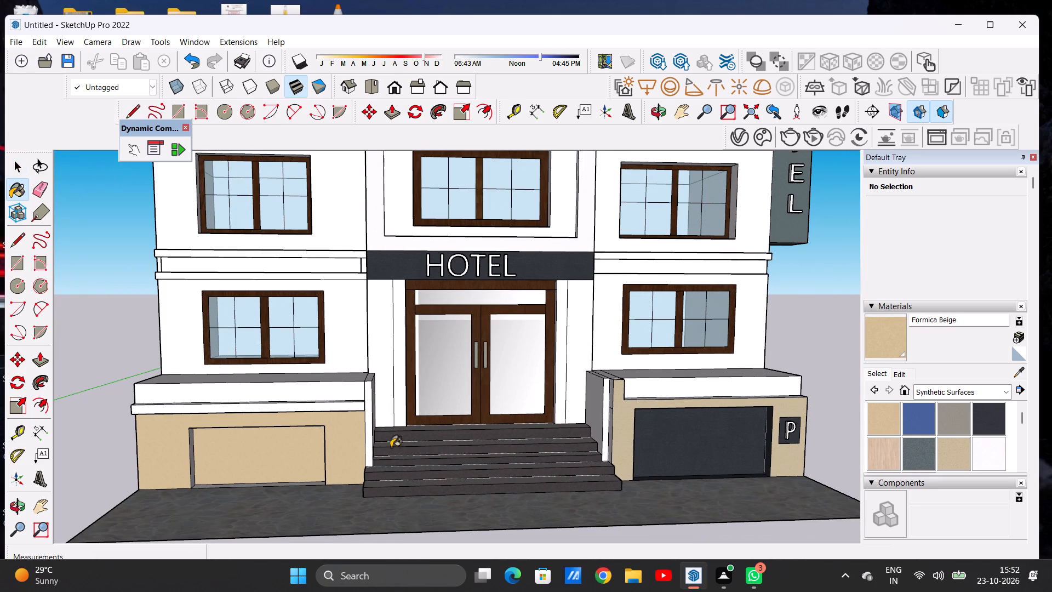
Paint the ground-level wall left of the entrance steps and its recessed panel with Quartz Light Brown.
left_click(947, 449)
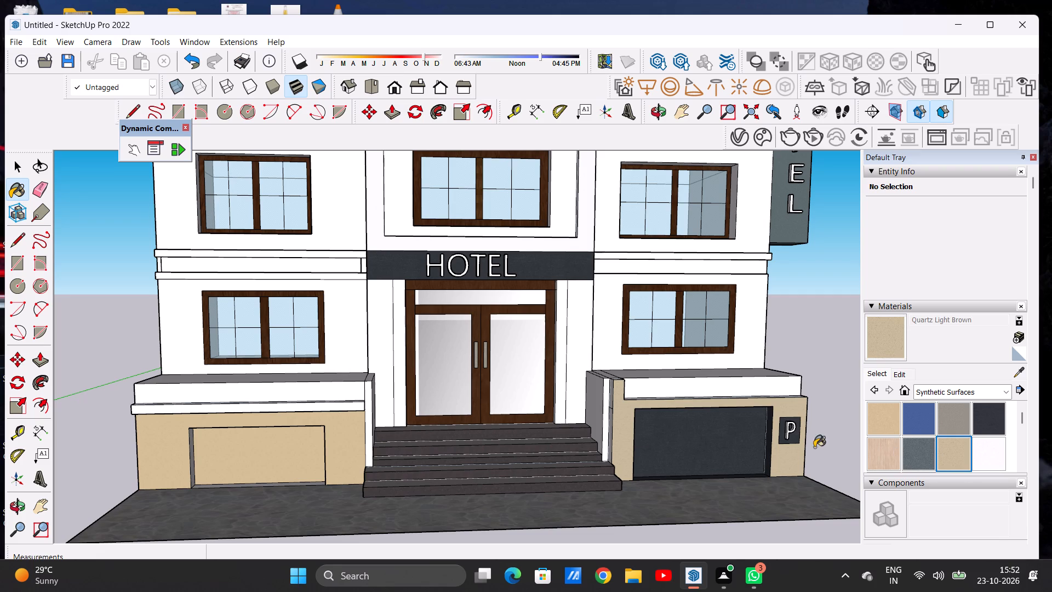
scroll(226, 415, "up", 8)
left_click(232, 424)
left_click(253, 461)
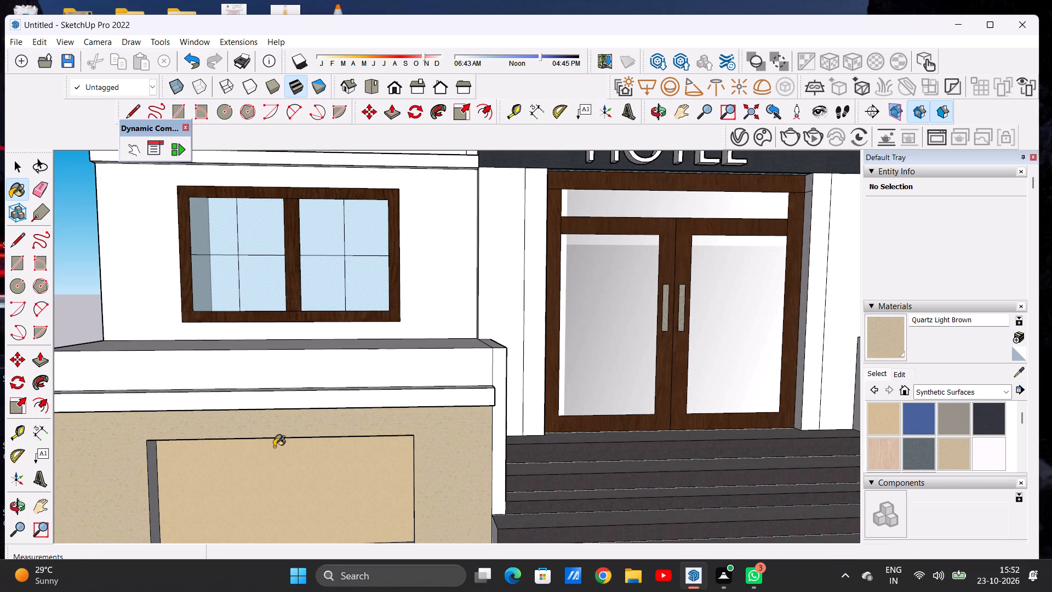
Paint the left inner side and bottom ledge of the recess left of the entrance steps with Quartz Light Brown.
scroll(274, 447, "down", 3)
scroll(274, 447, "up", 1)
scroll(274, 447, "down", 3)
middle_click_drag(248, 487, 198, 500)
scroll(207, 450, "up", 6)
scroll(207, 450, "down", 1)
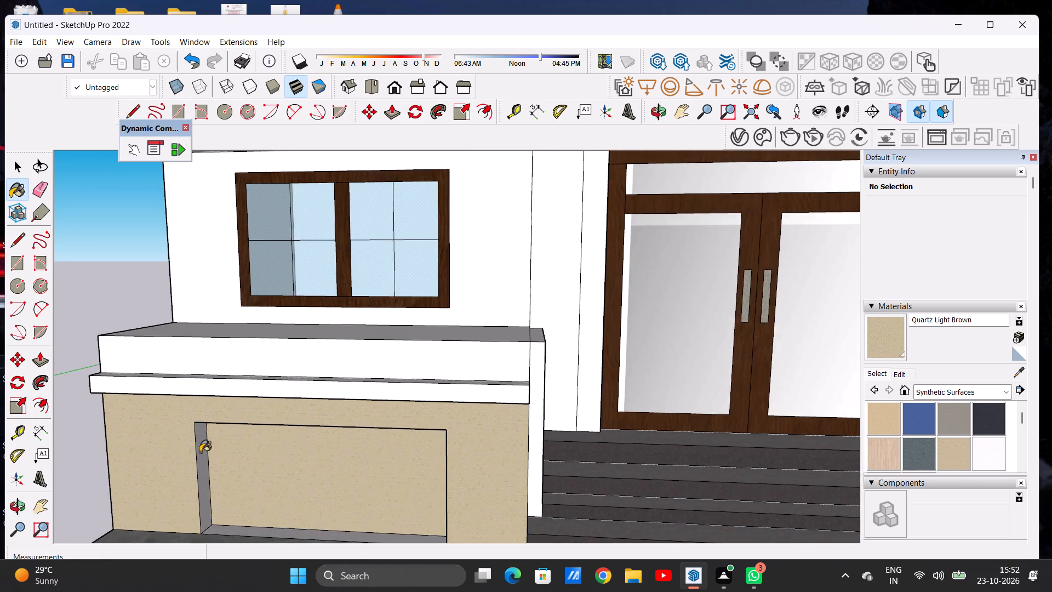
scroll(193, 459, "up", 5)
left_click(212, 454)
scroll(238, 447, "down", 15)
scroll(301, 486, "up", 4)
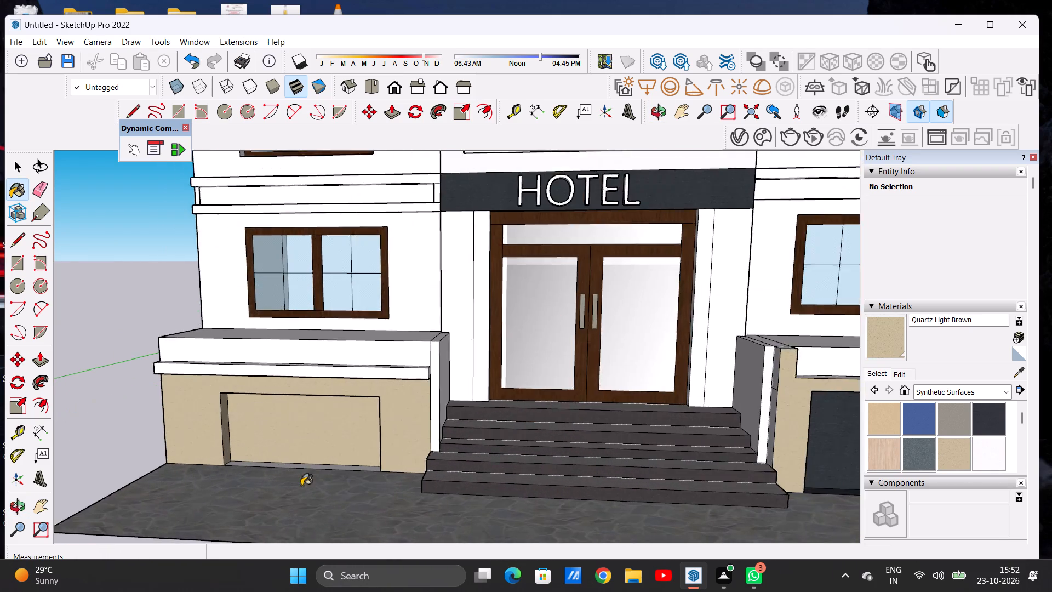
scroll(301, 486, "up", 2)
scroll(301, 486, "down", 1)
scroll(322, 474, "up", 4)
middle_click_drag(335, 469, 335, 537)
scroll(382, 492, "up", 9)
left_click(383, 475)
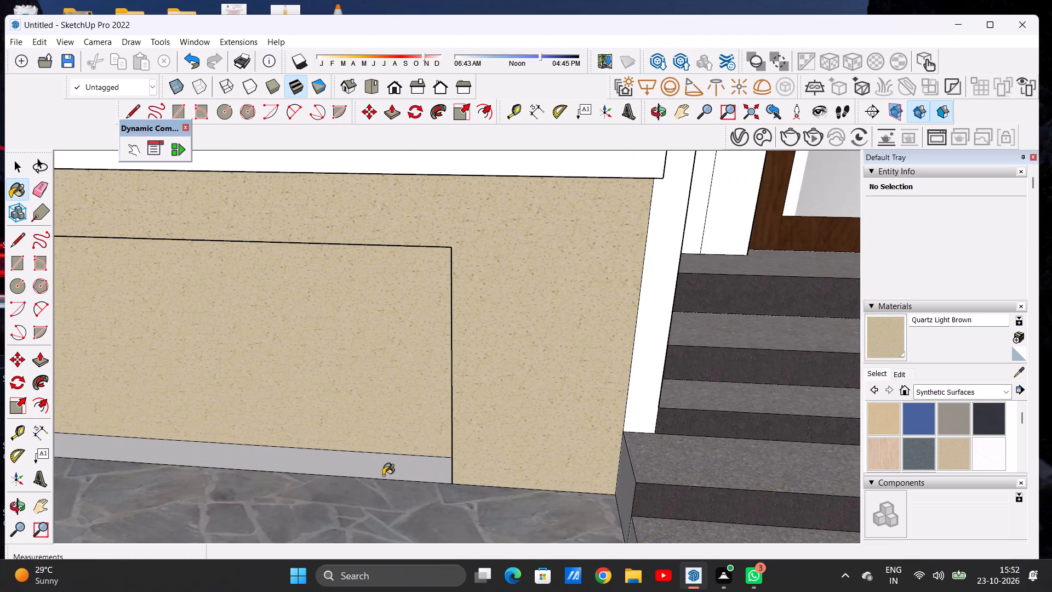
Paint the top and right inner faces of the same ground-level recess with Quartz Light Brown.
scroll(370, 476, "down", 15)
middle_click_drag(334, 482, 405, 312)
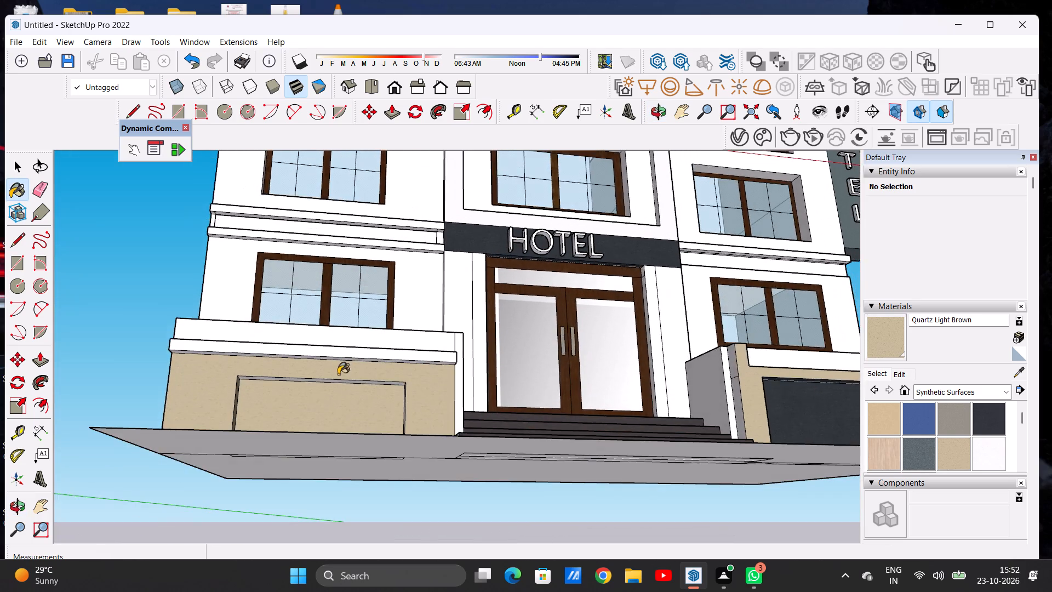
scroll(342, 384, "up", 7)
middle_click_drag(402, 412, 466, 428)
scroll(500, 394, "up", 14)
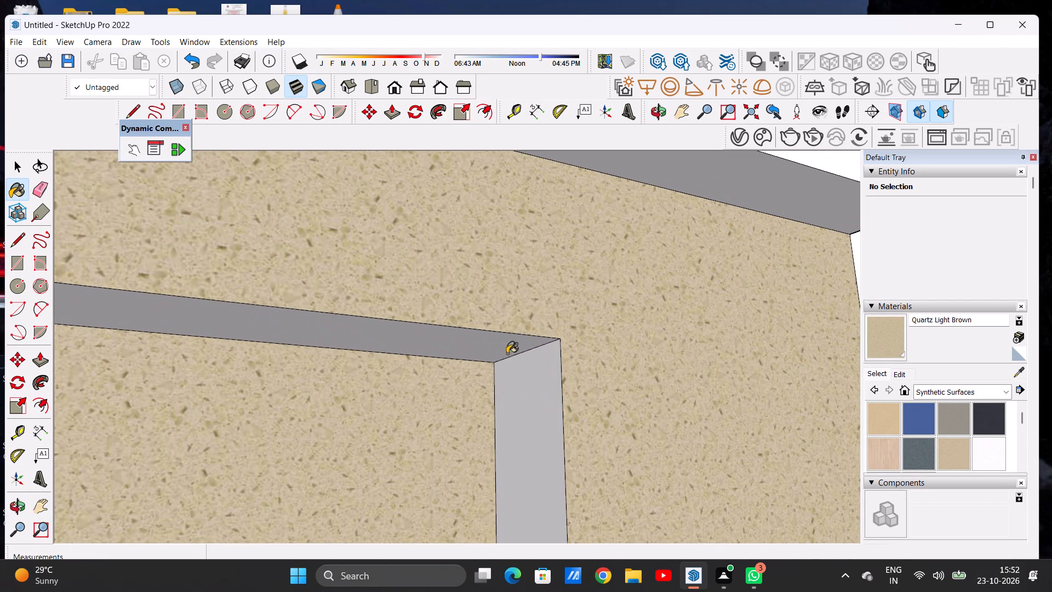
left_click(459, 354)
left_click(500, 379)
scroll(371, 446, "down", 20)
scroll(371, 446, "down", 2)
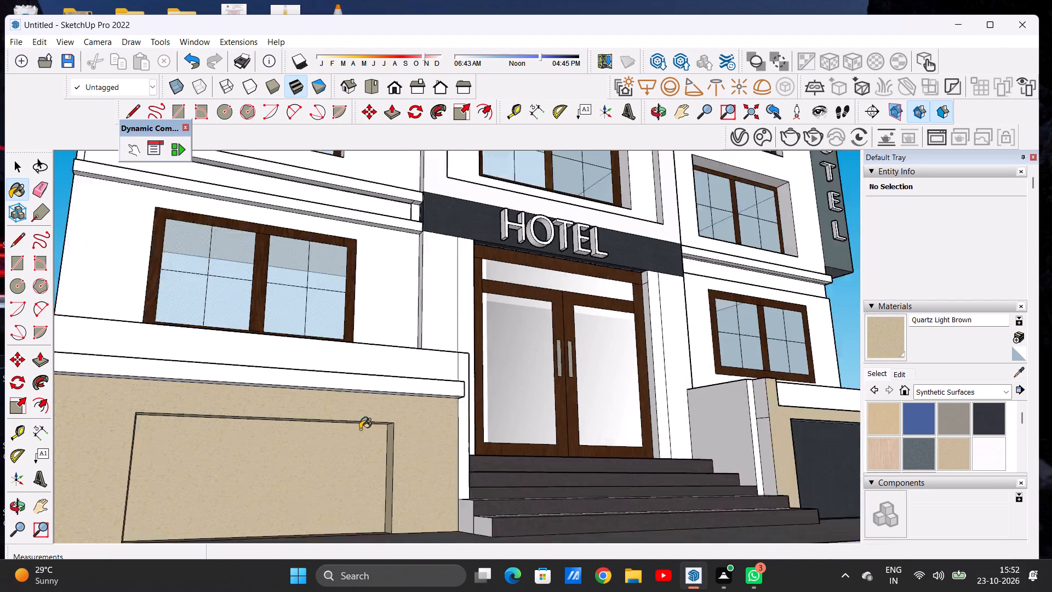
Examine both ground-level quartz walls against the whole hotel facade, from afar and up close.
scroll(360, 429, "down", 1)
middle_click_drag(390, 443, 301, 460)
scroll(295, 458, "down", 8)
scroll(534, 450, "up", 7)
middle_click_drag(531, 441, 555, 498)
scroll(430, 446, "down", 6)
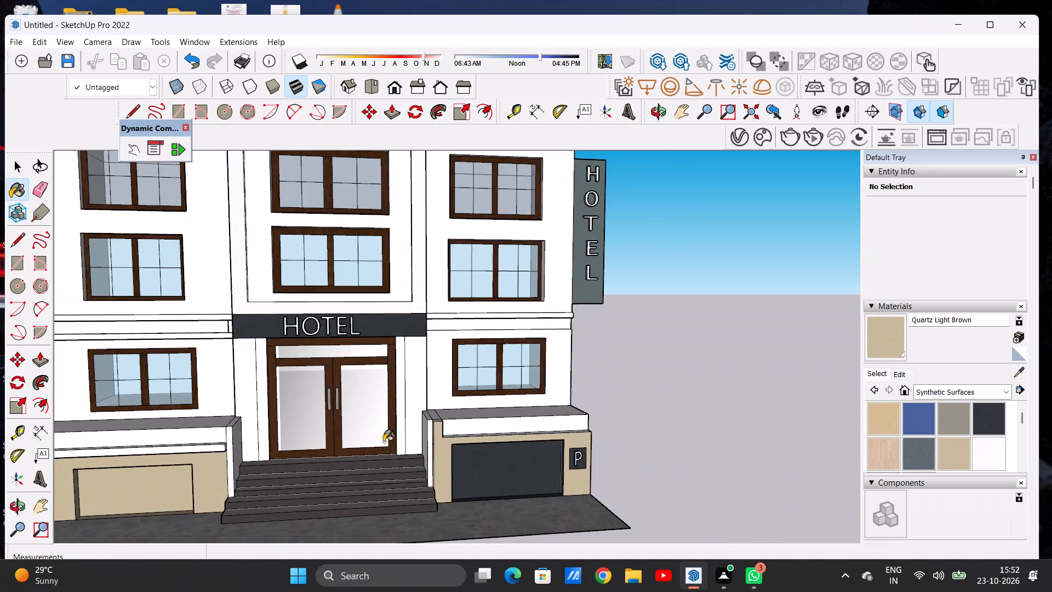
scroll(387, 440, "down", 11)
middle_click_drag(405, 436, 356, 440)
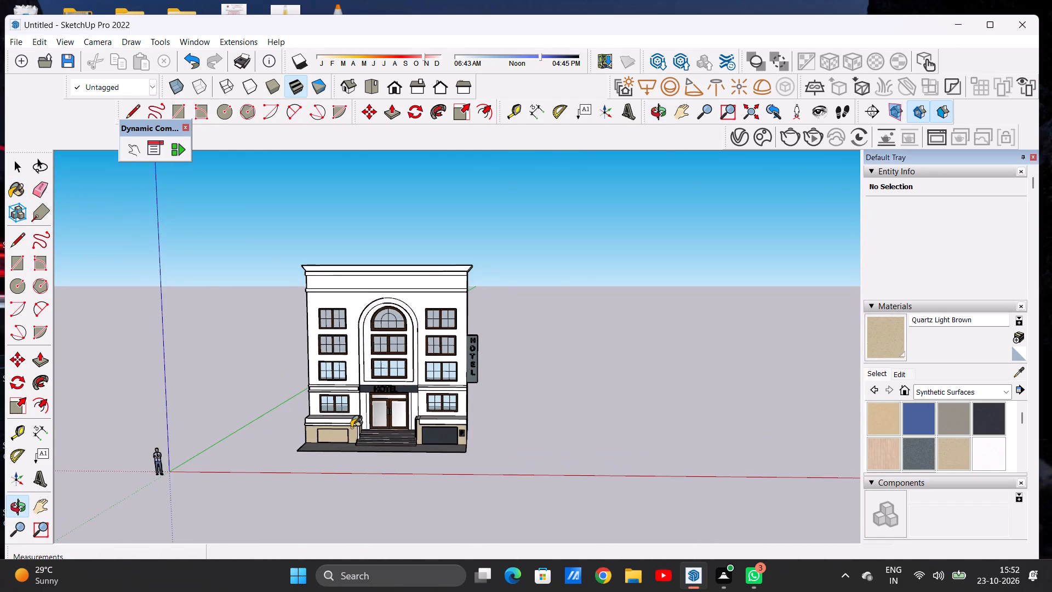
scroll(353, 428, "up", 14)
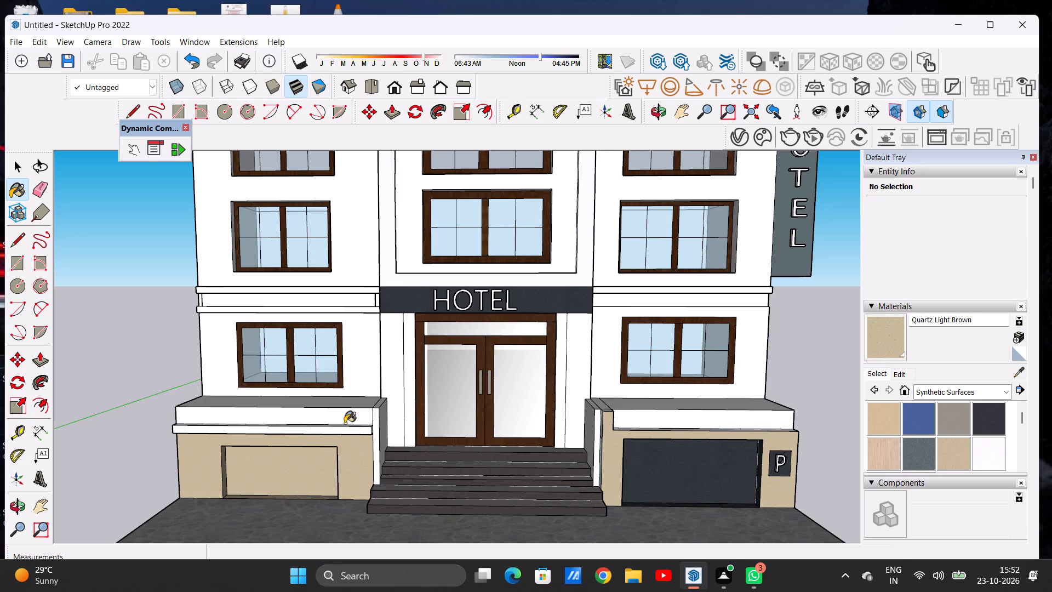
scroll(345, 423, "down", 5)
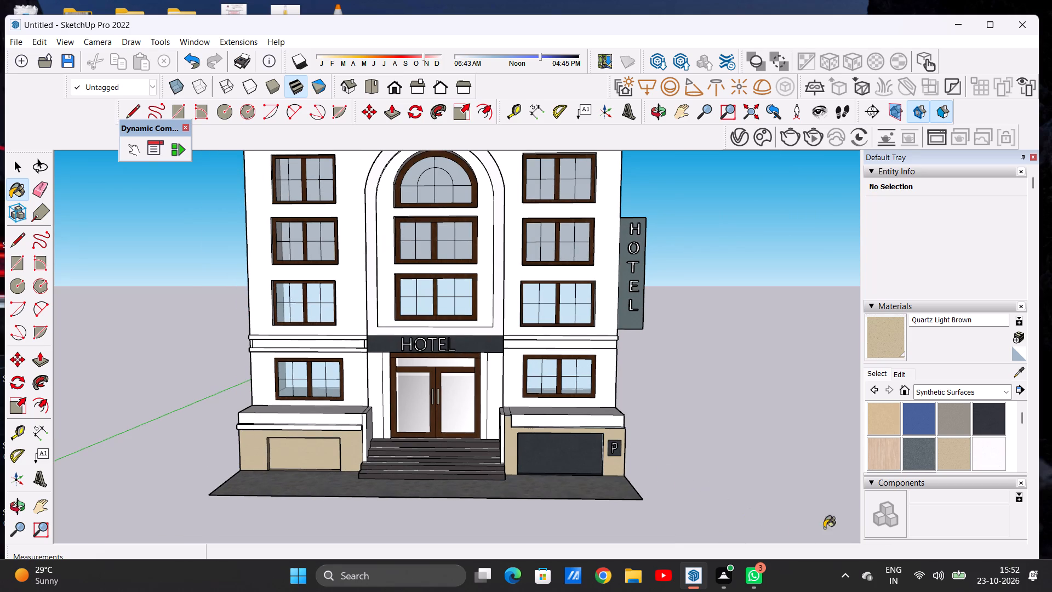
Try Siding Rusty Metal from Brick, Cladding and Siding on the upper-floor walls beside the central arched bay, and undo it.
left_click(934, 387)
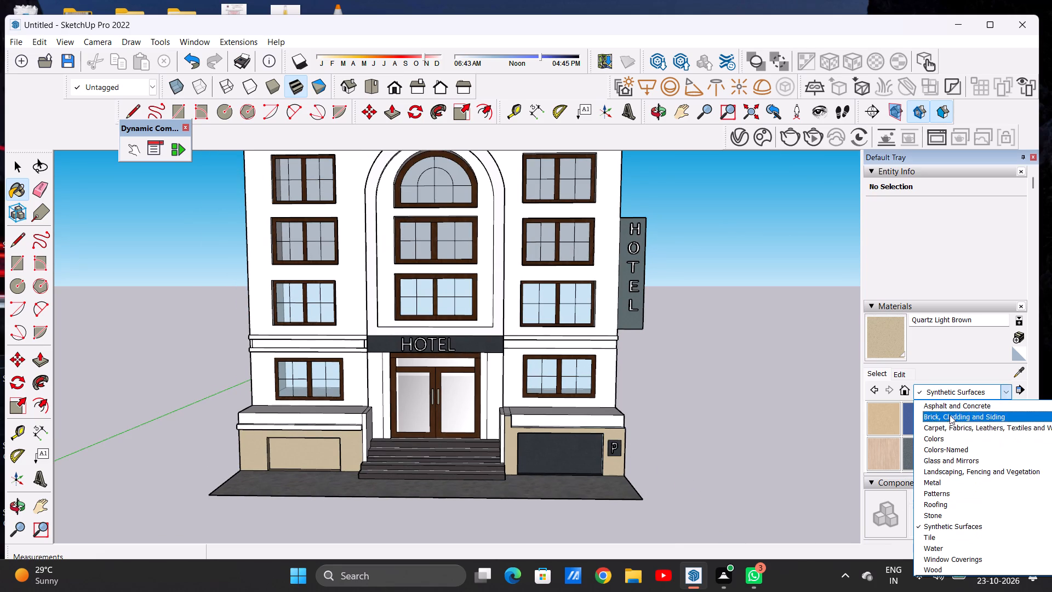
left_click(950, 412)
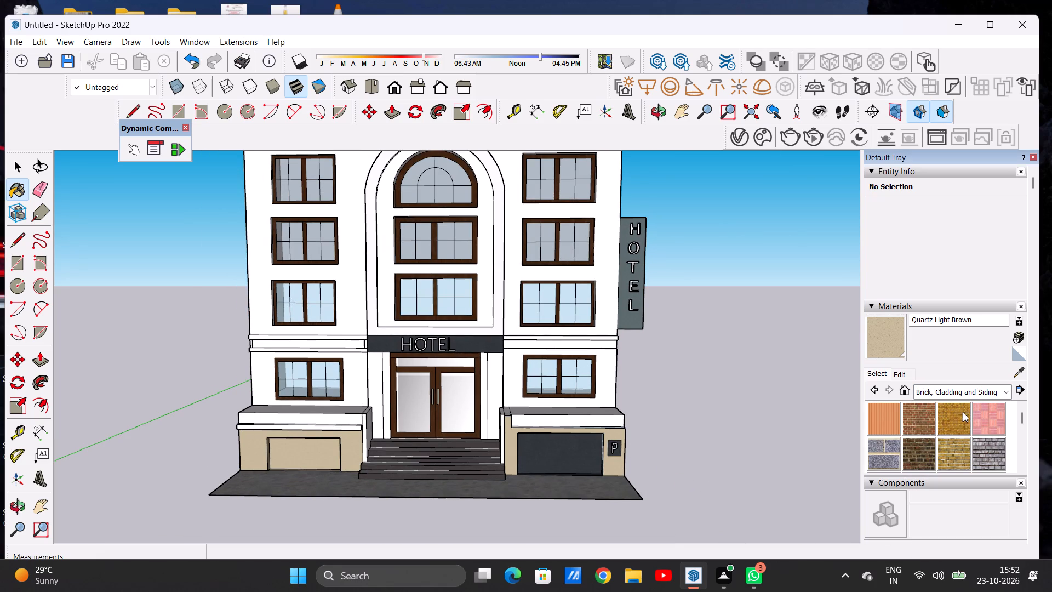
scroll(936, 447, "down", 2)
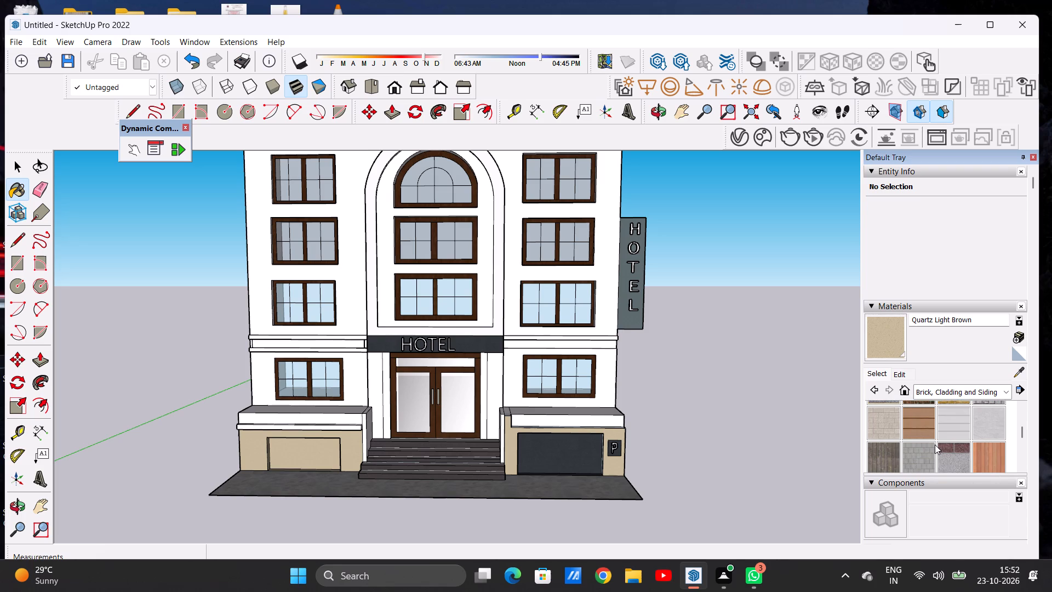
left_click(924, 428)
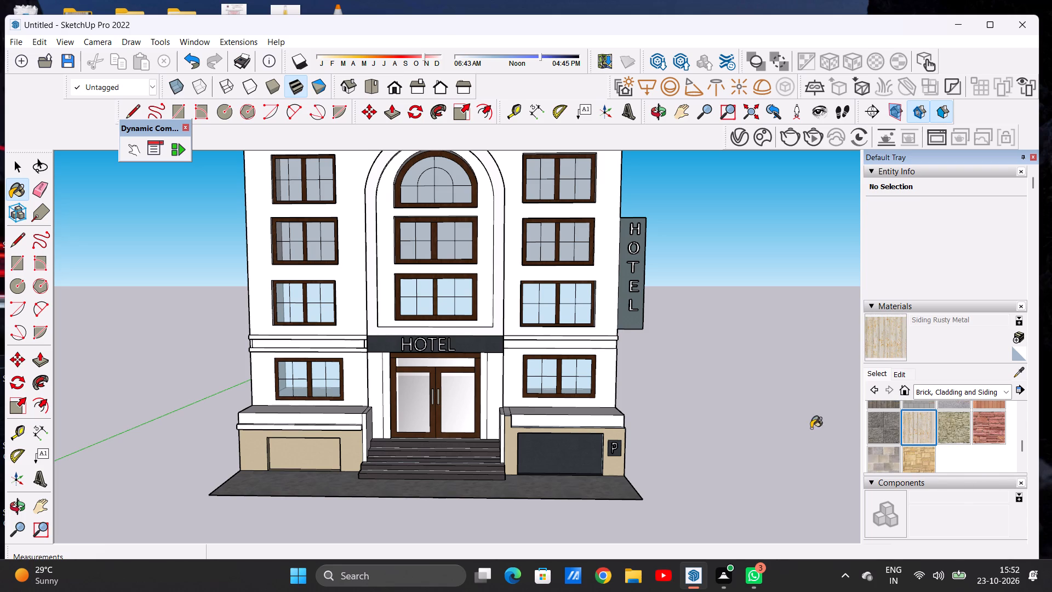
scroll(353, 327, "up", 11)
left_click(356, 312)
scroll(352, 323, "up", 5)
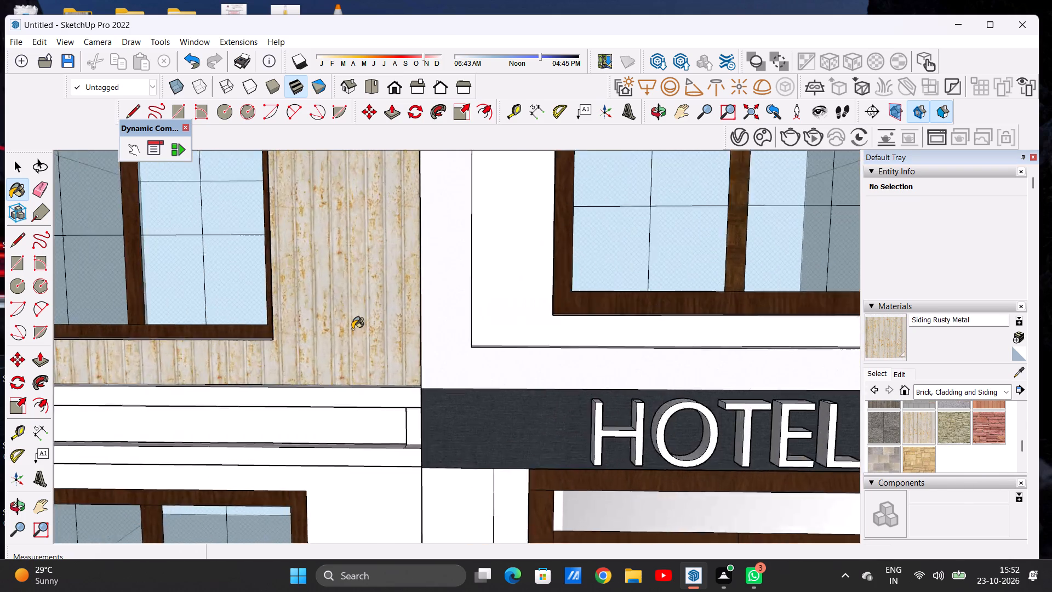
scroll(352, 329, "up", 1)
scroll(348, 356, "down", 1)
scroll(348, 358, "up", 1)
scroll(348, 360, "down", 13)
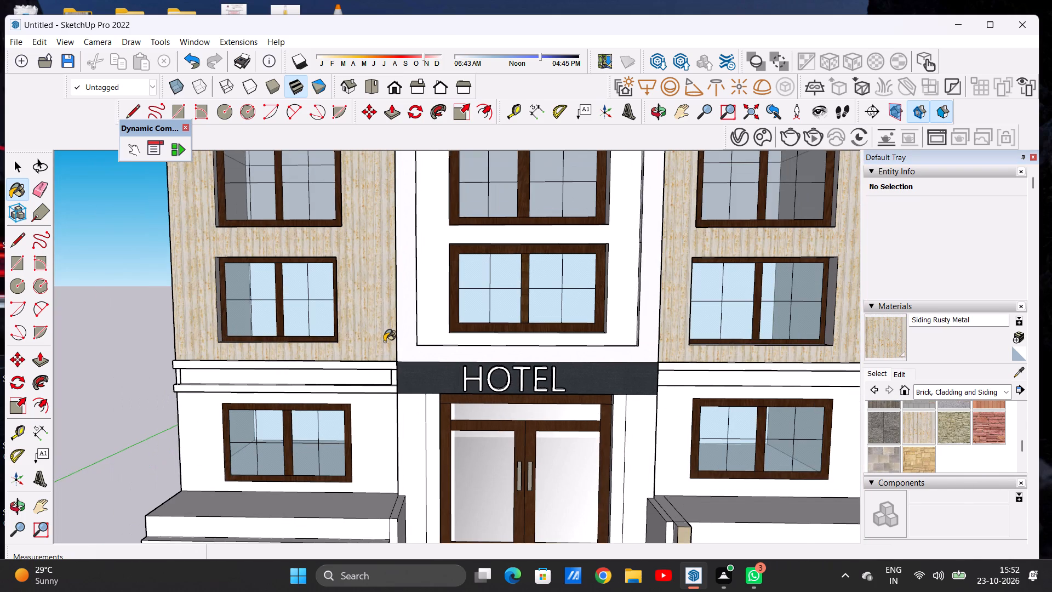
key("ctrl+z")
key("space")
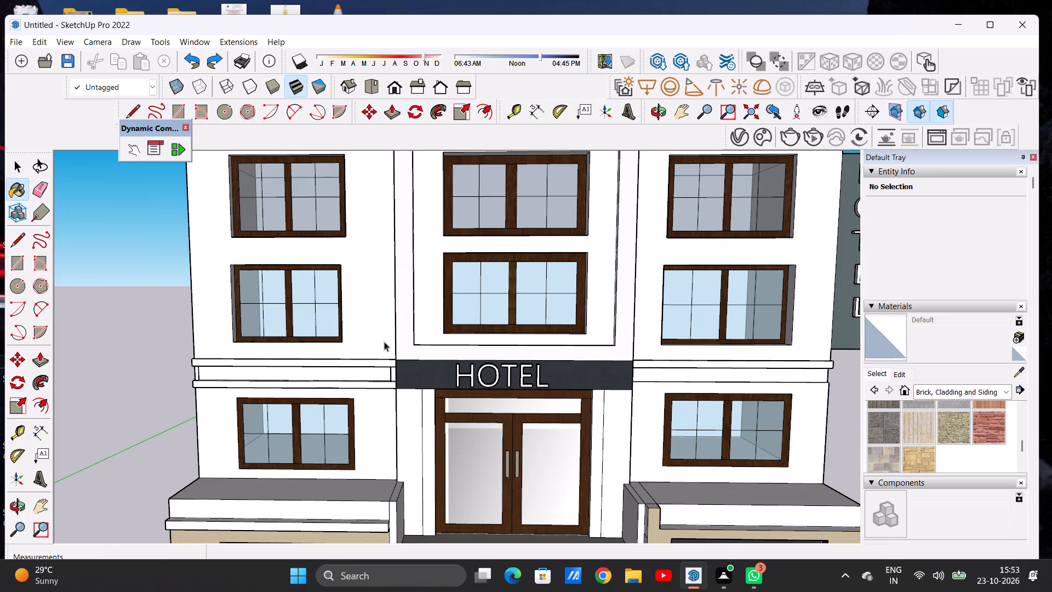
Paint the wall around the lowest window left of the hotel entrance with Concrete Block 8x8 Gray.
scroll(392, 360, "down", 13)
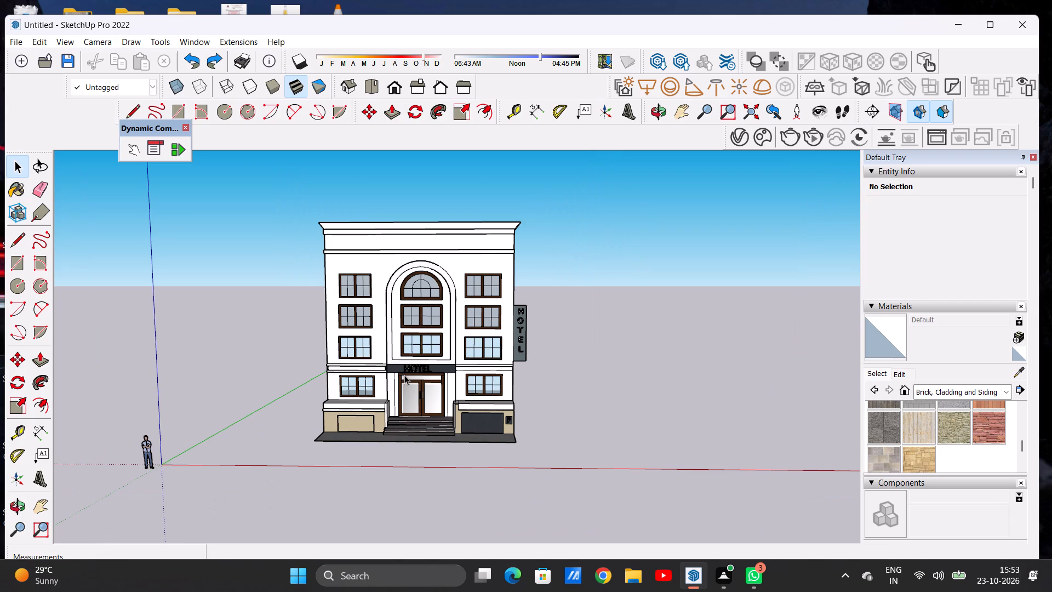
scroll(379, 348, "up", 2)
scroll(379, 348, "down", 1)
scroll(379, 348, "up", 8)
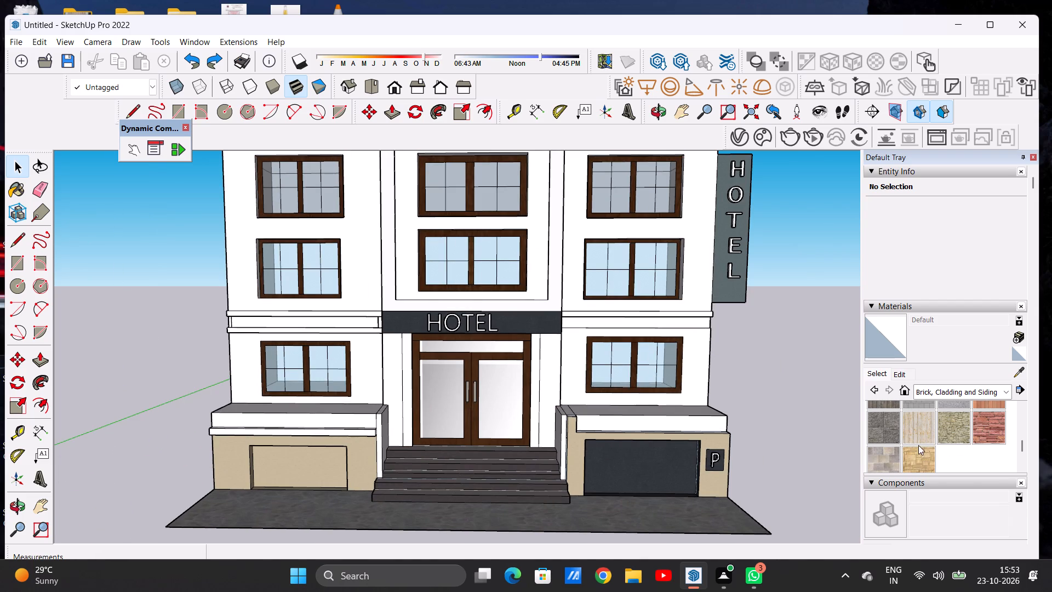
scroll(928, 445, "up", 2)
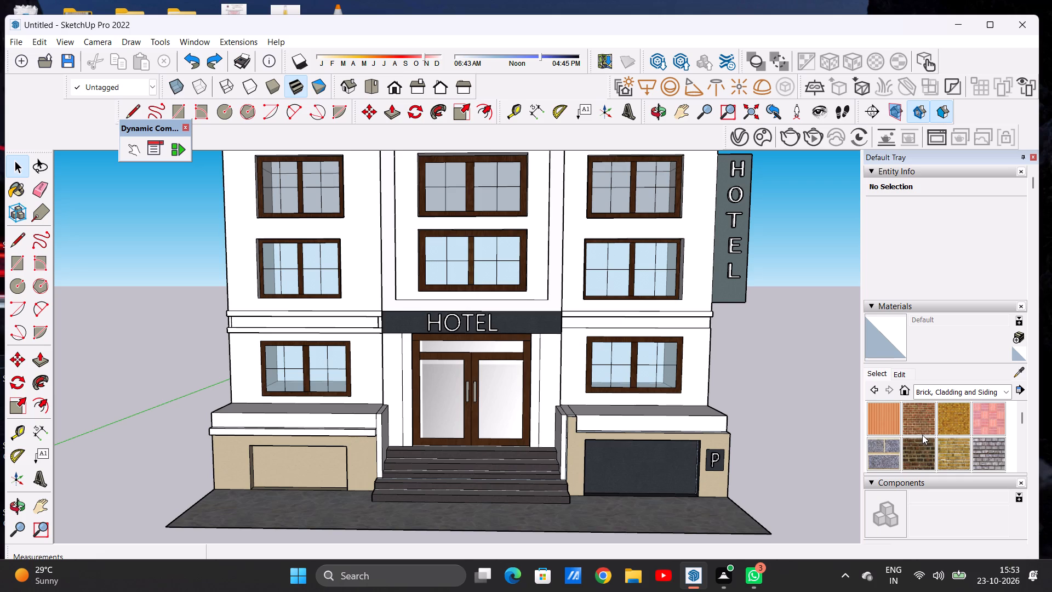
scroll(924, 431, "down", 1)
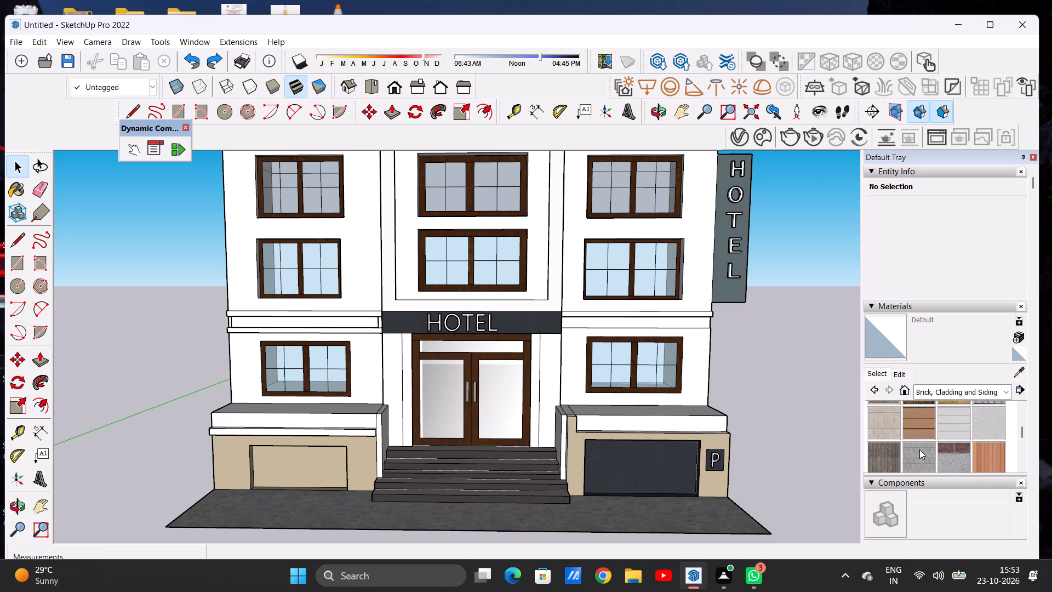
left_click(918, 452)
scroll(369, 388, "up", 6)
left_click(370, 380)
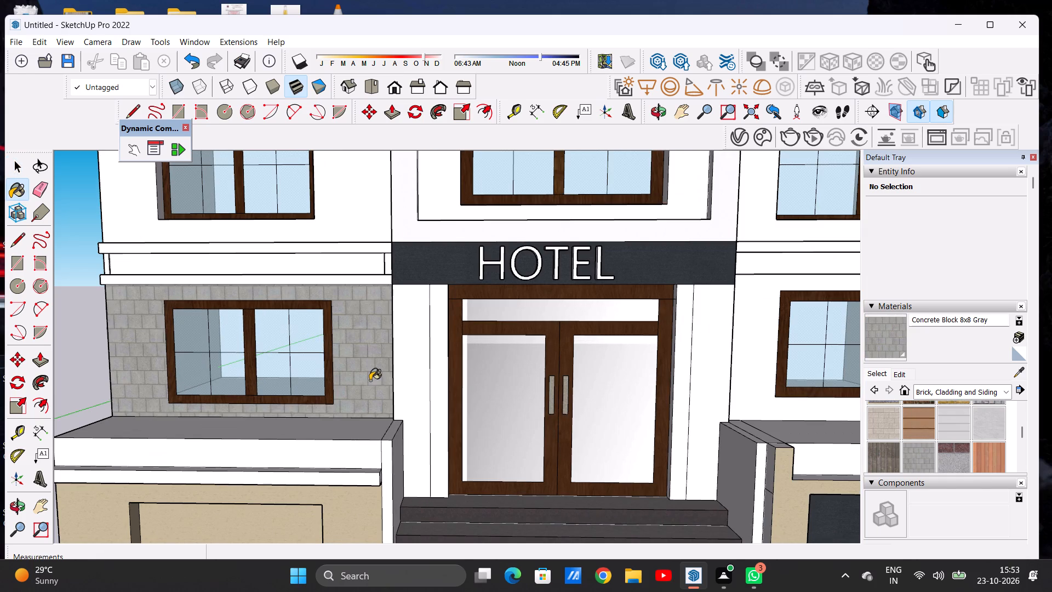
Recolour the Concrete Block 8x8 Gray material to a light pinkish tone by adjusting its hue and brightness.
left_click(897, 373)
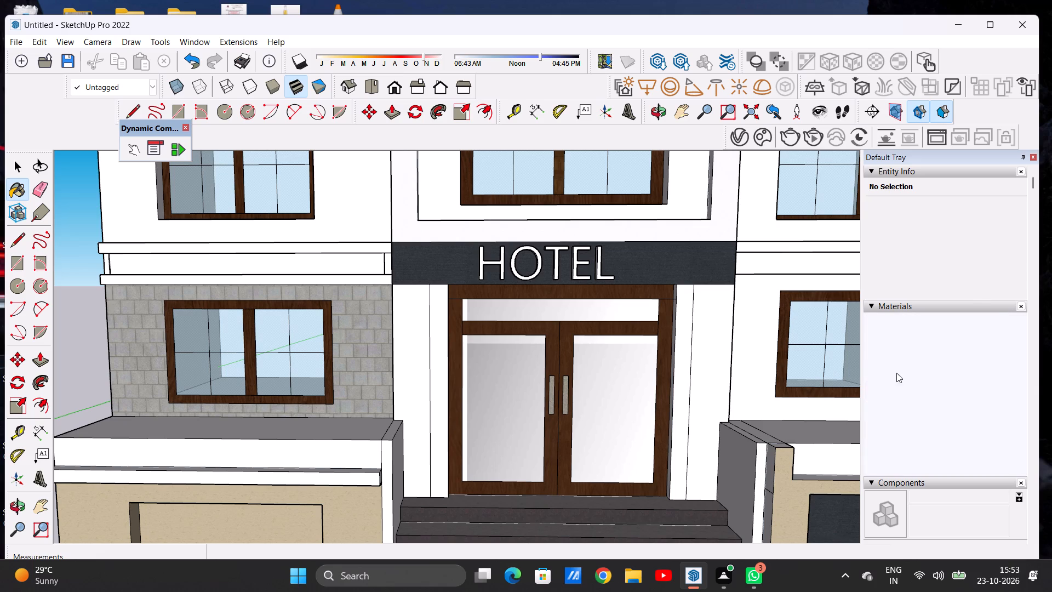
left_click(895, 429)
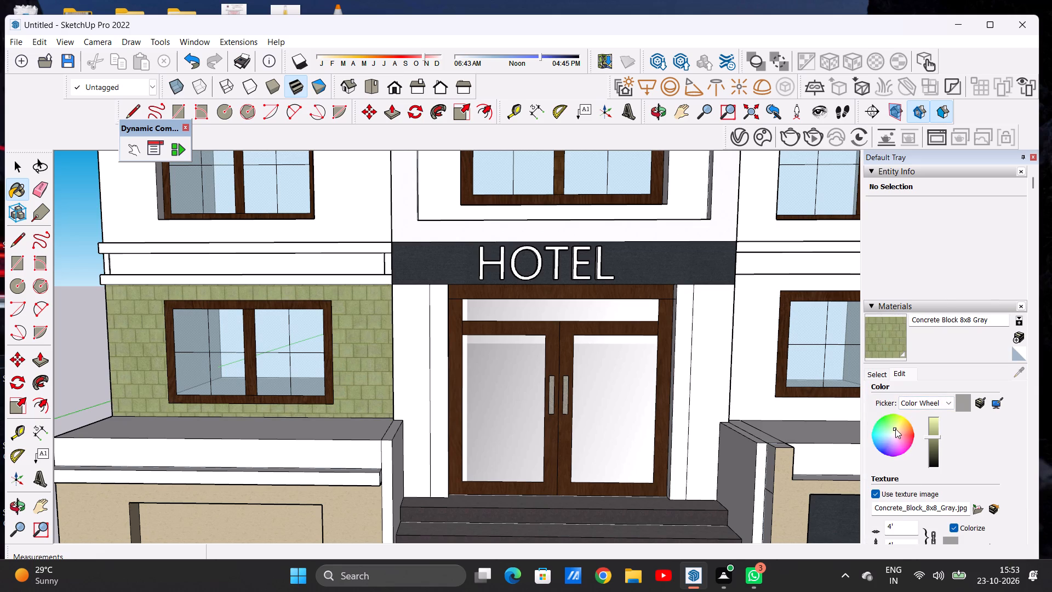
left_click(892, 432)
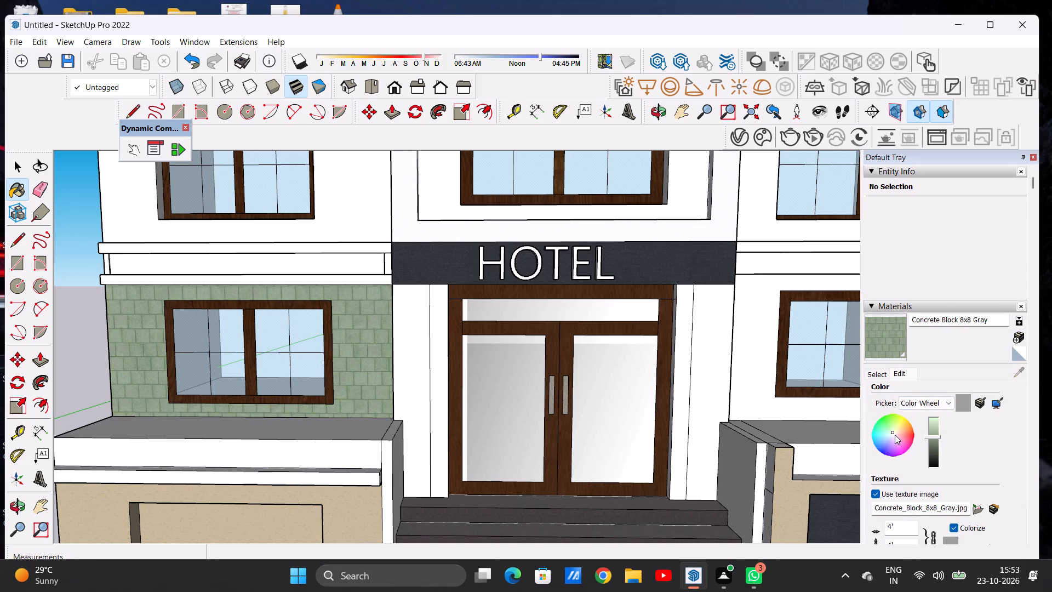
left_click(895, 435)
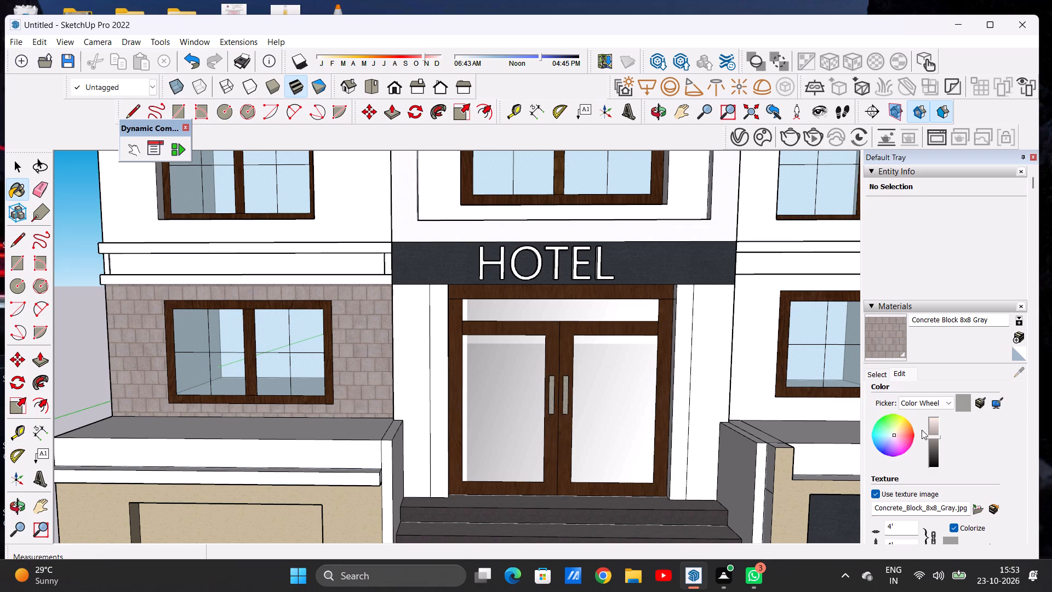
left_click(934, 417)
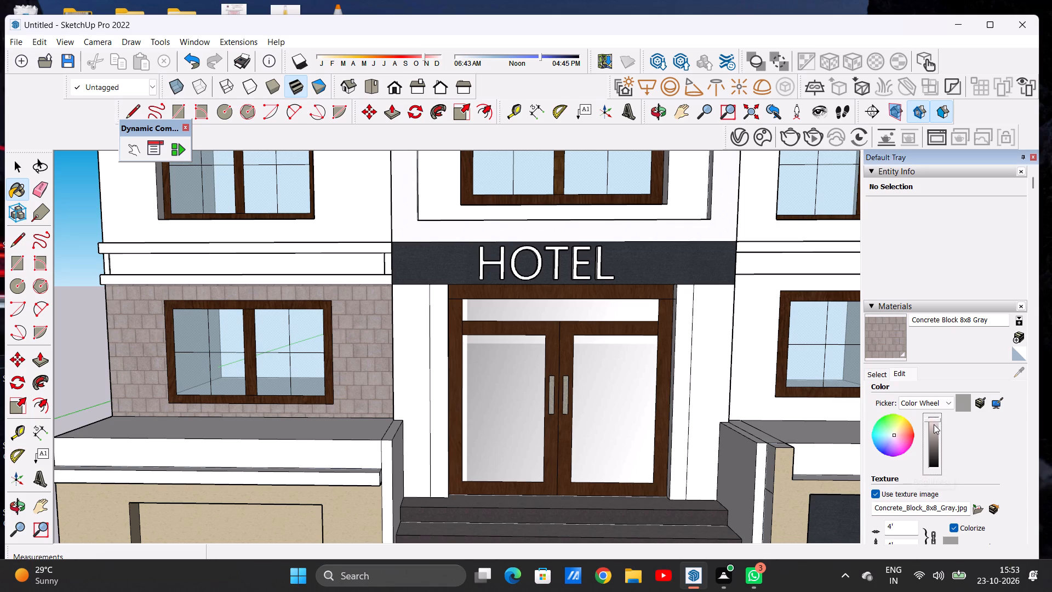
left_click(934, 425)
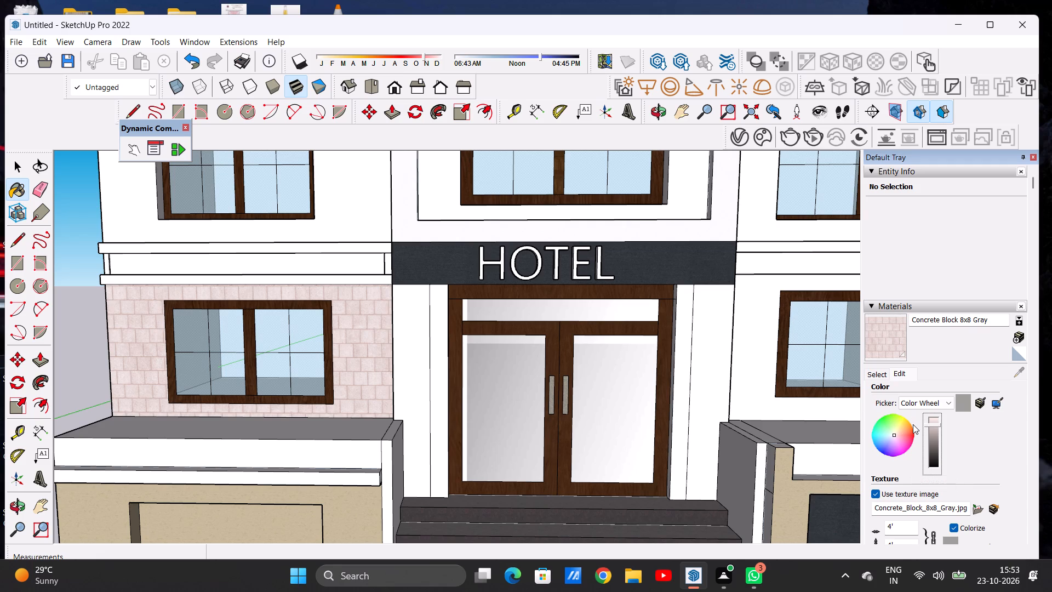
key("ctrl+z")
key("ctrl+z")
Paint the upper-floor walls and both the recessed panel and surround of the central arched bay with the pinkish Concrete Block 8x8 Gray.
scroll(691, 277, "down", 6)
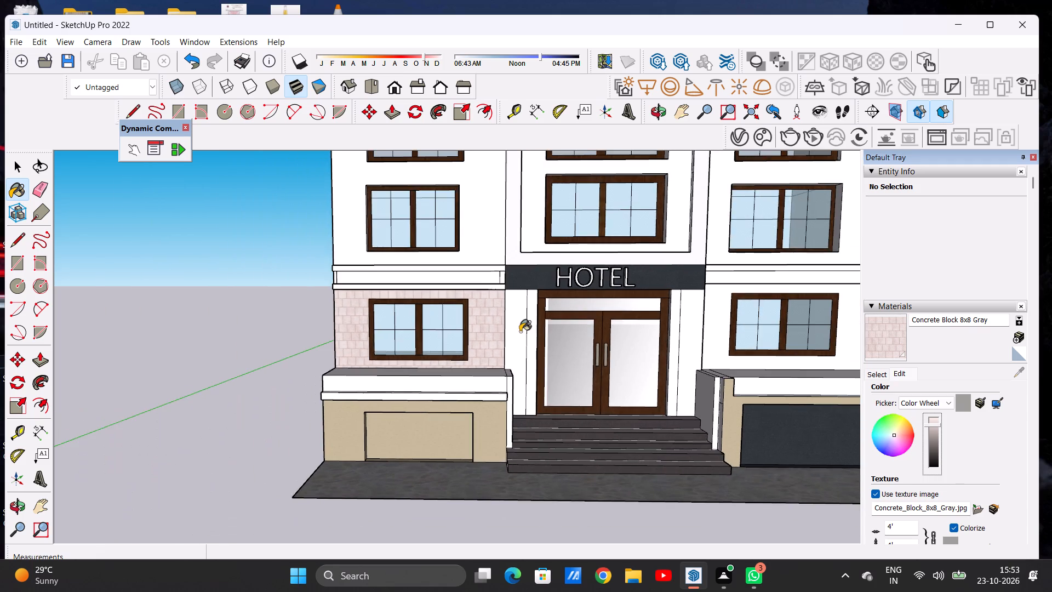
scroll(430, 346, "down", 10)
scroll(353, 327, "up", 12)
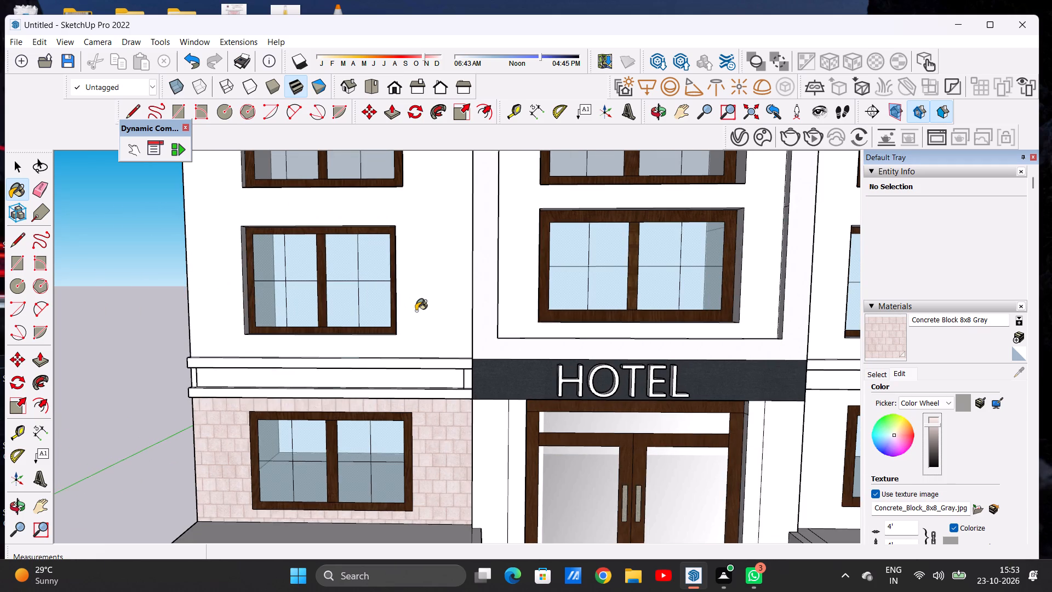
left_click(418, 311)
scroll(368, 346, "down", 13)
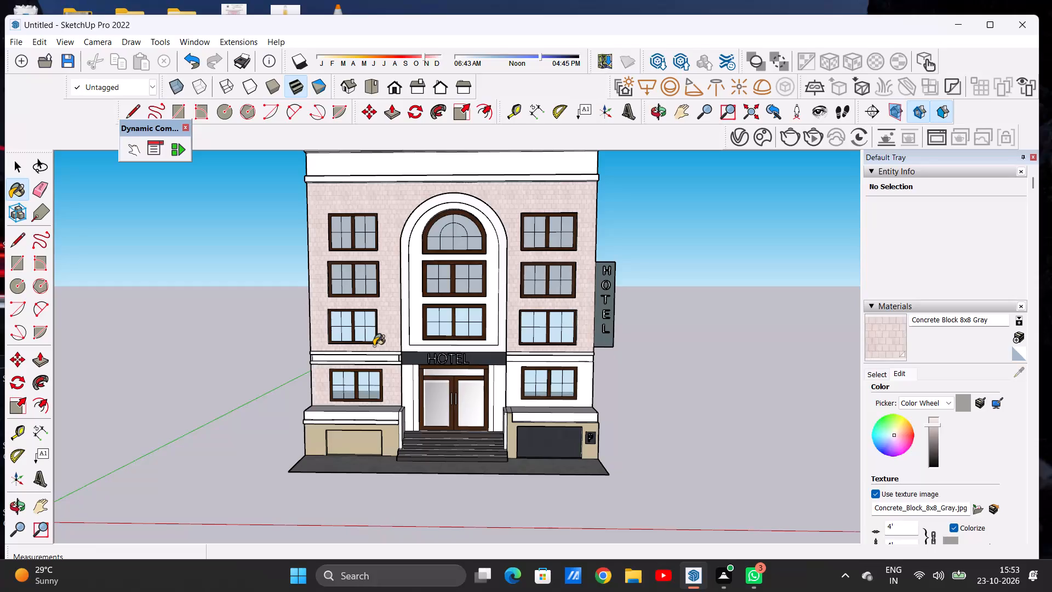
scroll(410, 341, "up", 12)
left_click(421, 316)
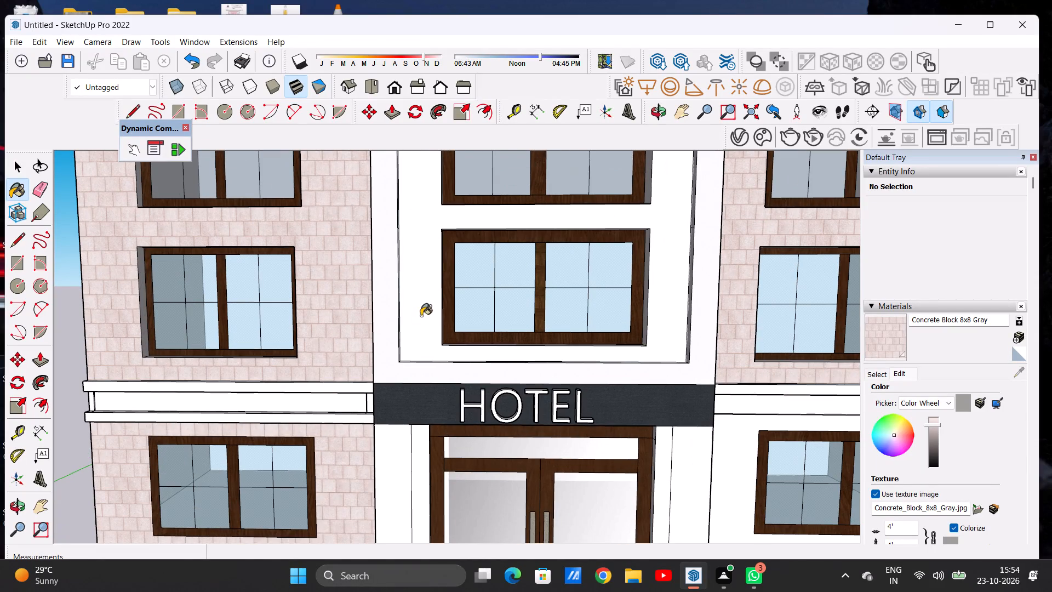
left_click(393, 329)
scroll(391, 341, "down", 11)
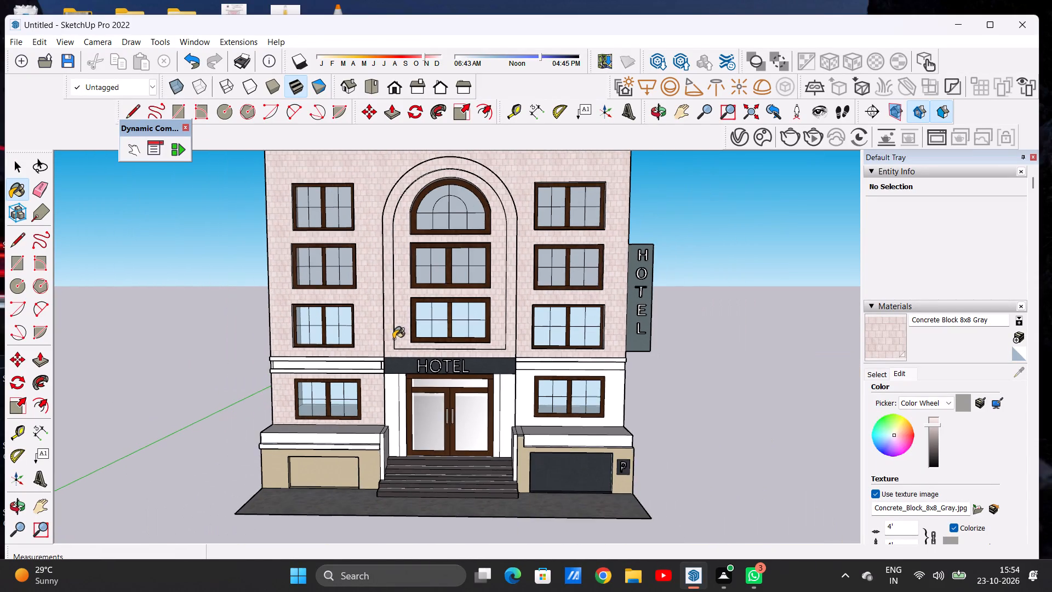
scroll(400, 335, "down", 1)
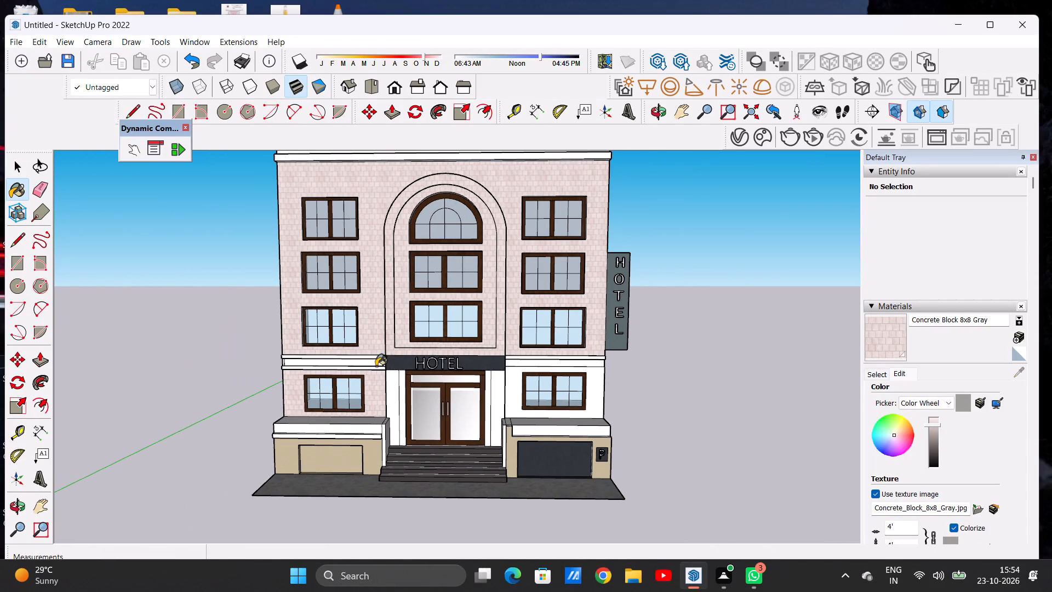
Paint the horizontal band and its ledges left of the HOTEL sign with the pinkish Concrete Block 8x8 Gray.
scroll(366, 361, "up", 17)
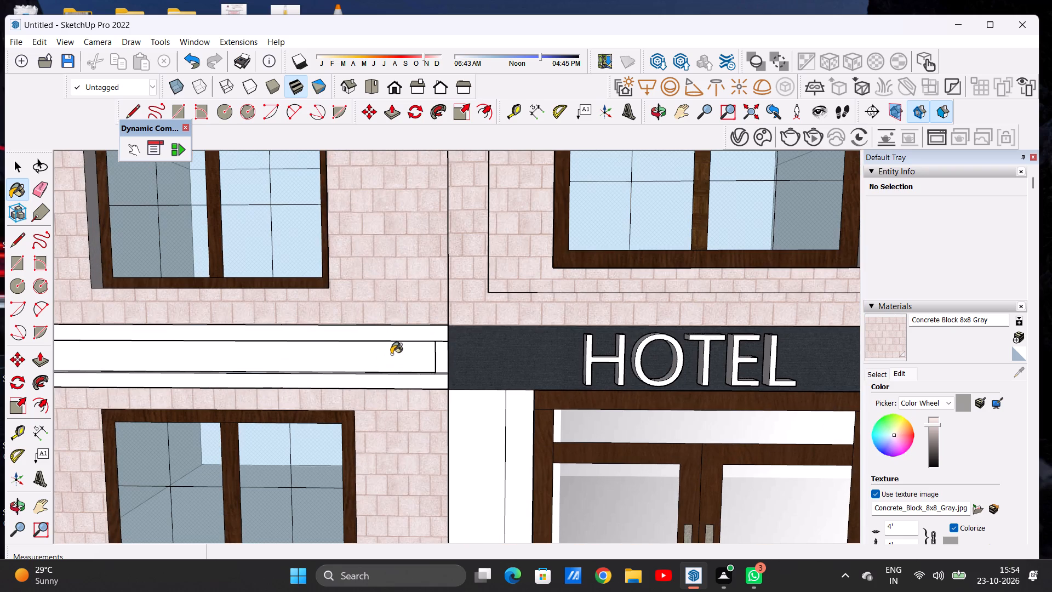
left_click(391, 354)
left_click(396, 335)
left_click(443, 355)
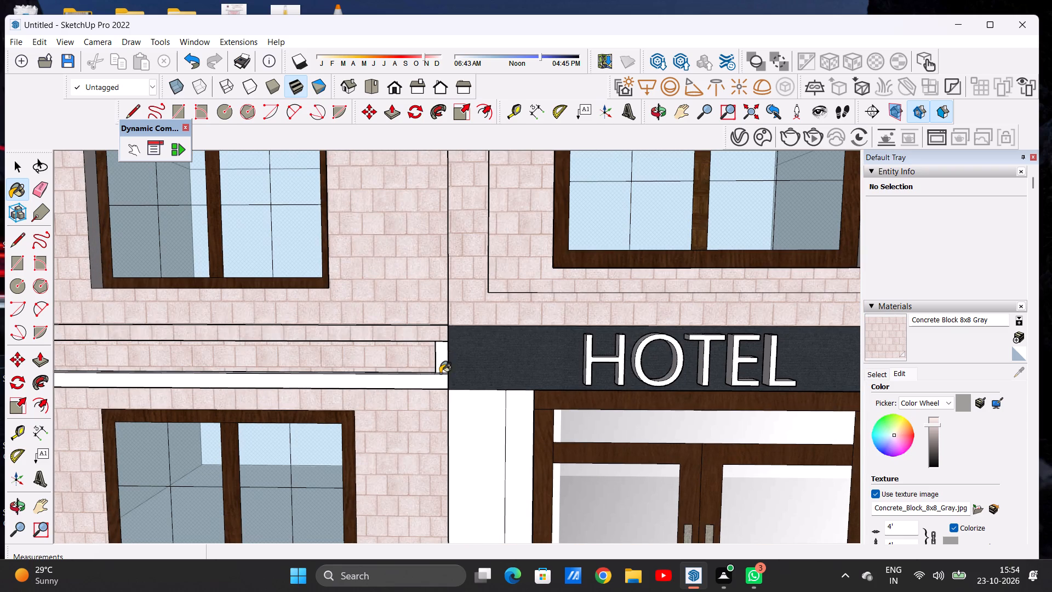
left_click(430, 375)
left_click(411, 379)
scroll(369, 352, "down", 10)
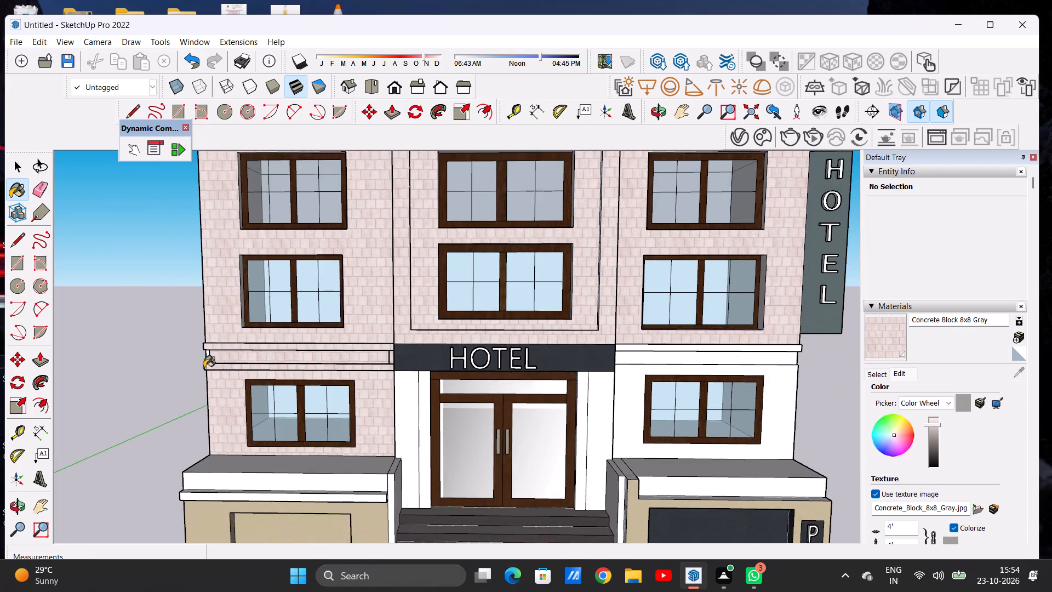
scroll(207, 367, "up", 14)
left_click(209, 343)
middle_click_drag(203, 346, 214, 346)
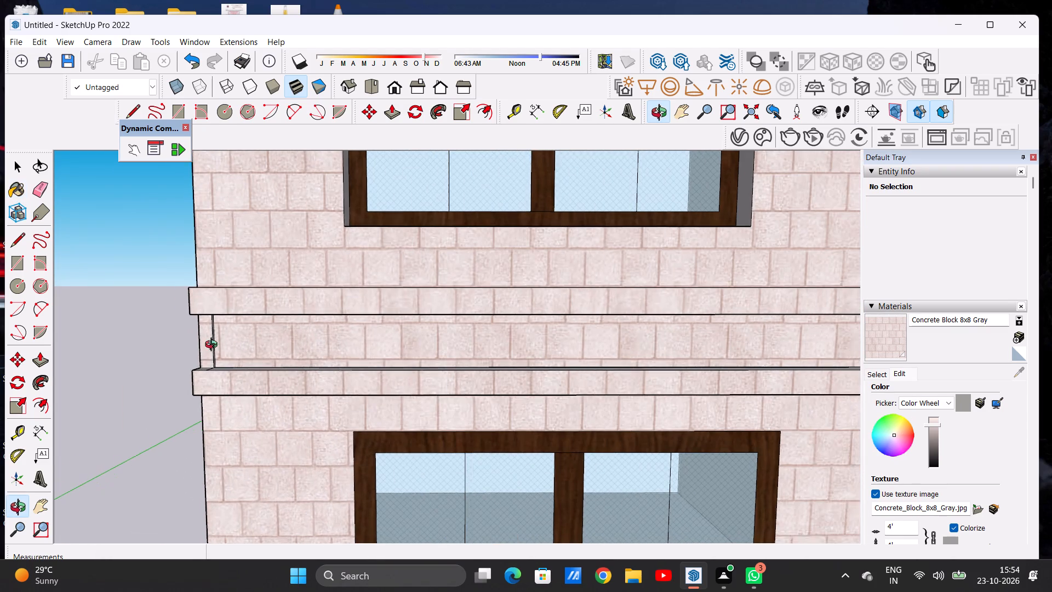
middle_click_drag(214, 346, 126, 371)
scroll(306, 333, "down", 5)
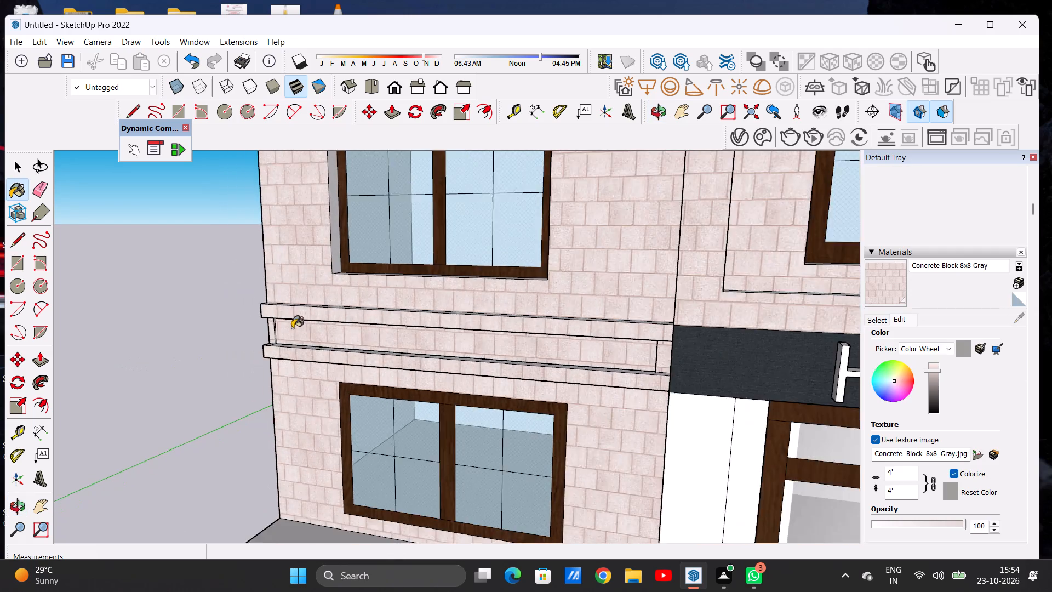
scroll(292, 328, "down", 12)
Paint the wall strips flanking the entrance doors and the wall around the lowest right window with Concrete Block 8x8 Gray.
scroll(427, 351, "up", 12)
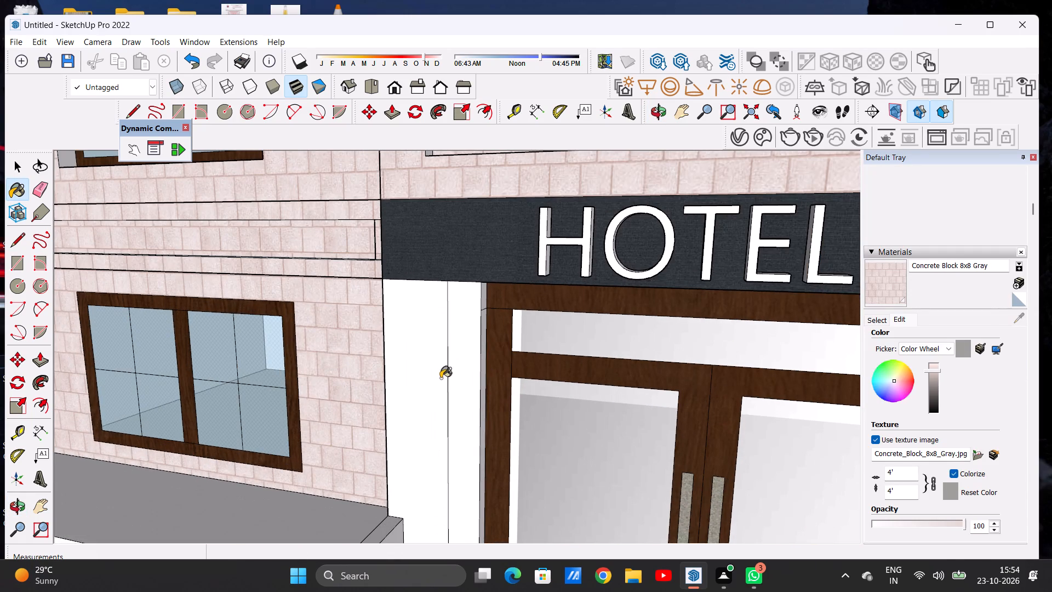
left_click(441, 378)
left_click(473, 381)
scroll(427, 372, "down", 8)
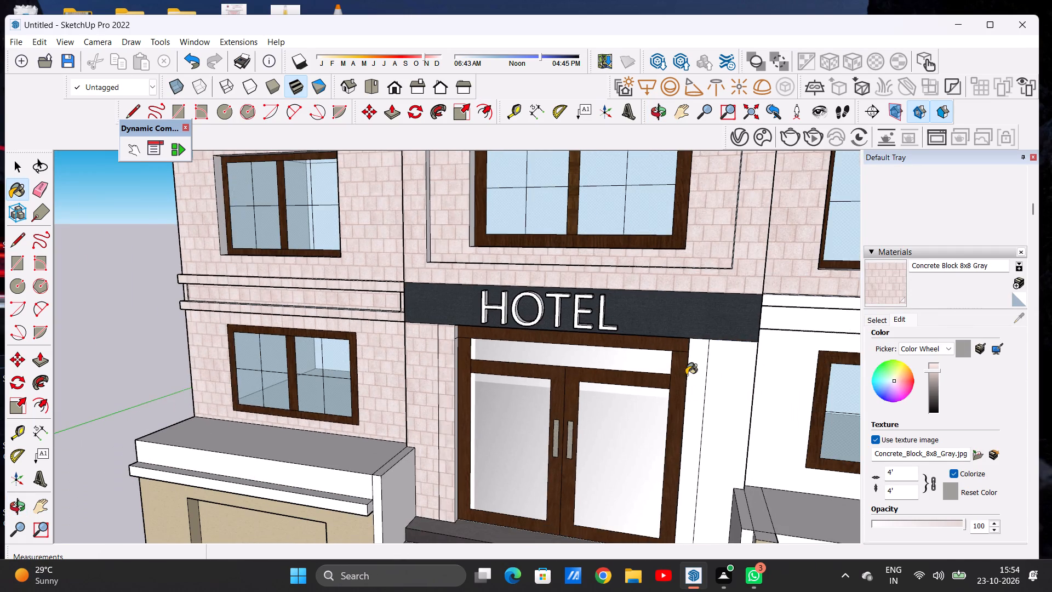
scroll(686, 375, "down", 1)
scroll(685, 375, "up", 6)
left_click(719, 370)
left_click(664, 396)
scroll(637, 391, "down", 7)
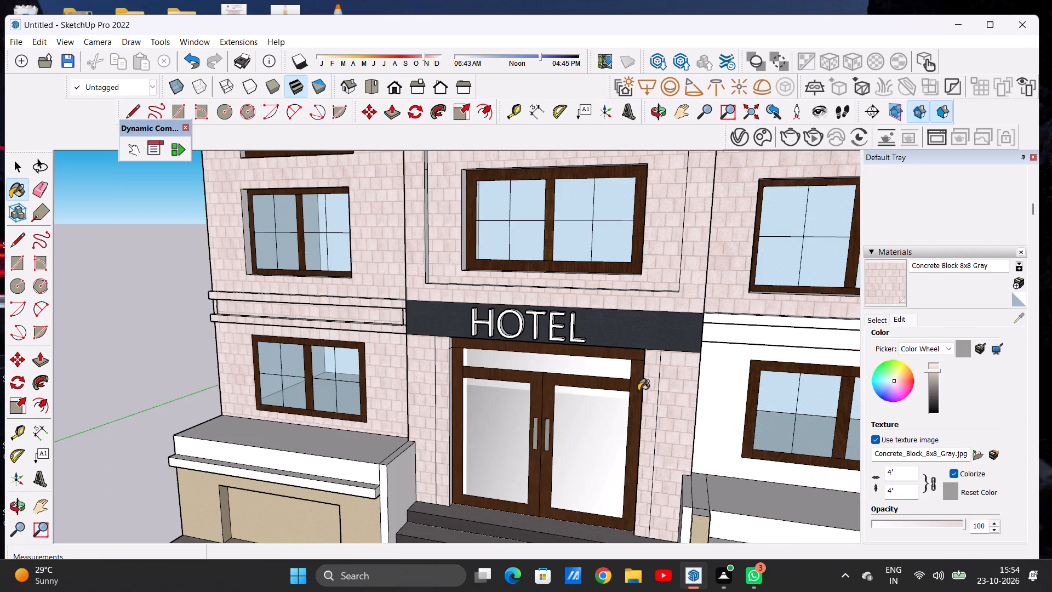
scroll(705, 375, "up", 5)
left_click(716, 375)
scroll(550, 384, "down", 9)
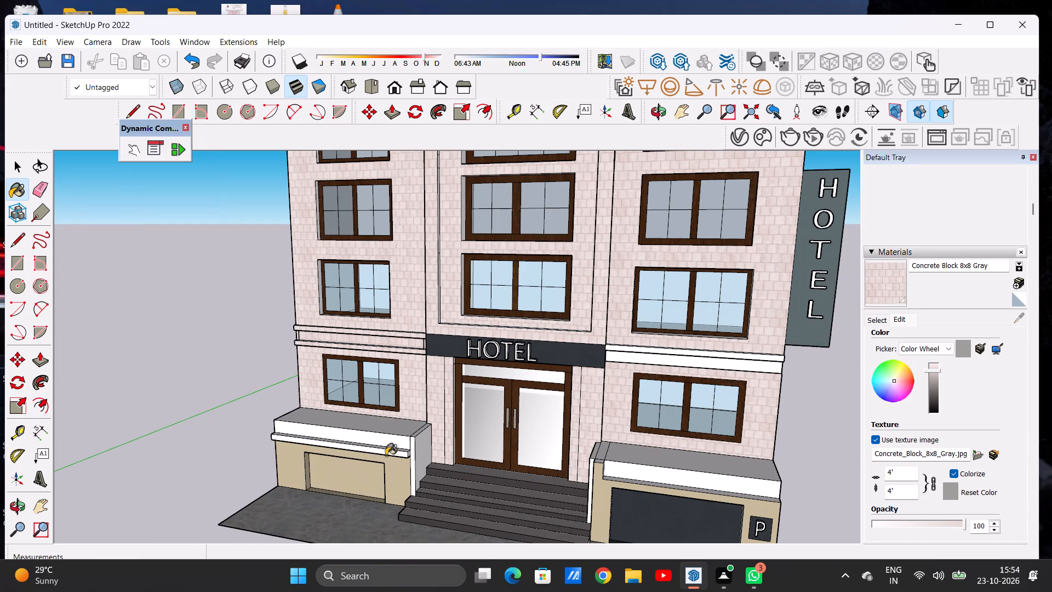
Paint the horizontal band and its upper ledge right of the HOTEL sign with Concrete Block 8x8 Gray.
scroll(631, 360, "up", 12)
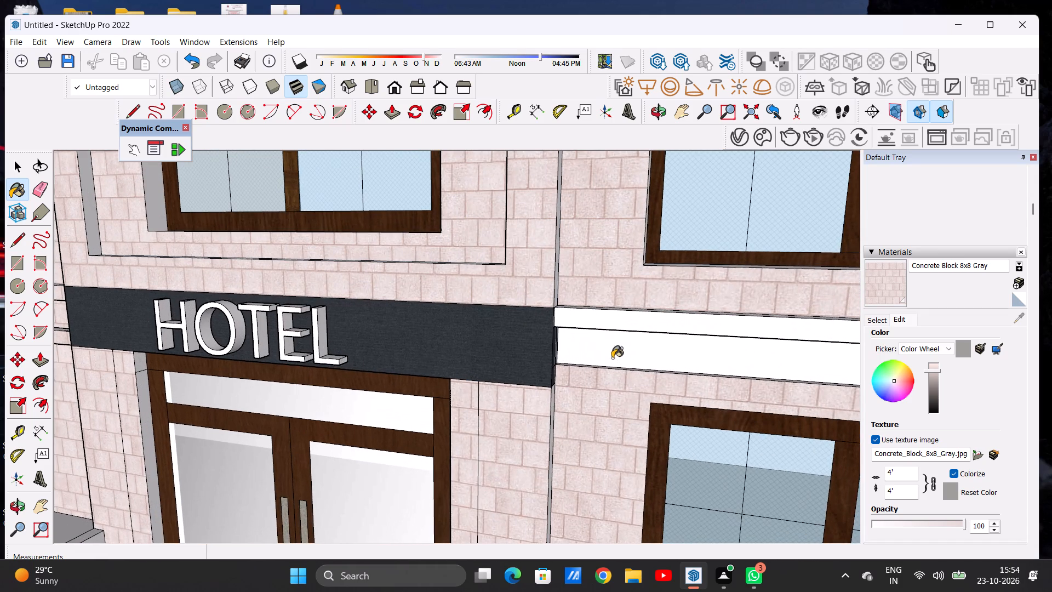
left_click(609, 355)
left_click(601, 320)
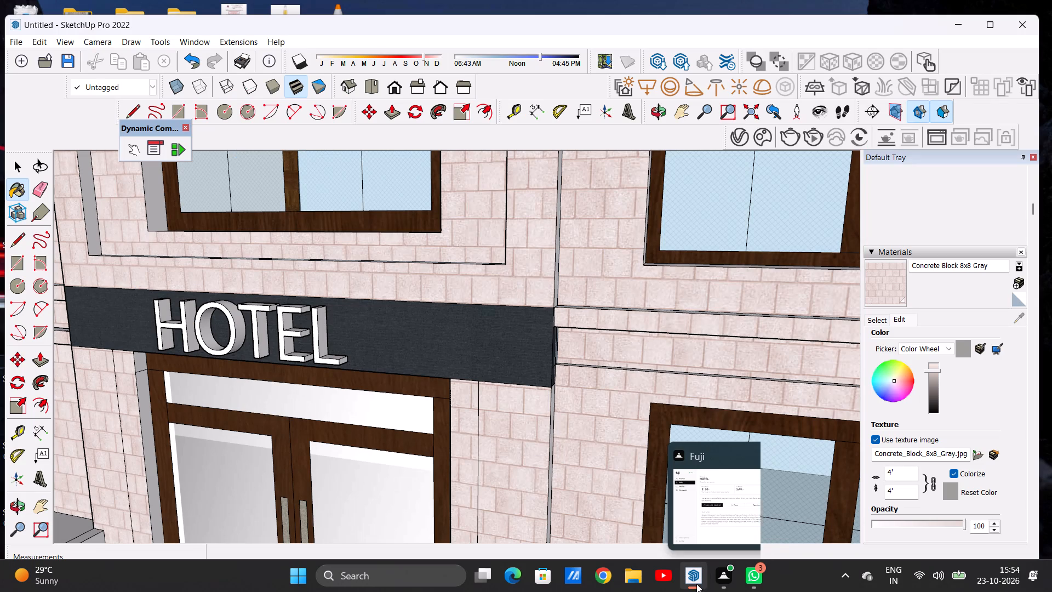
left_click(692, 533)
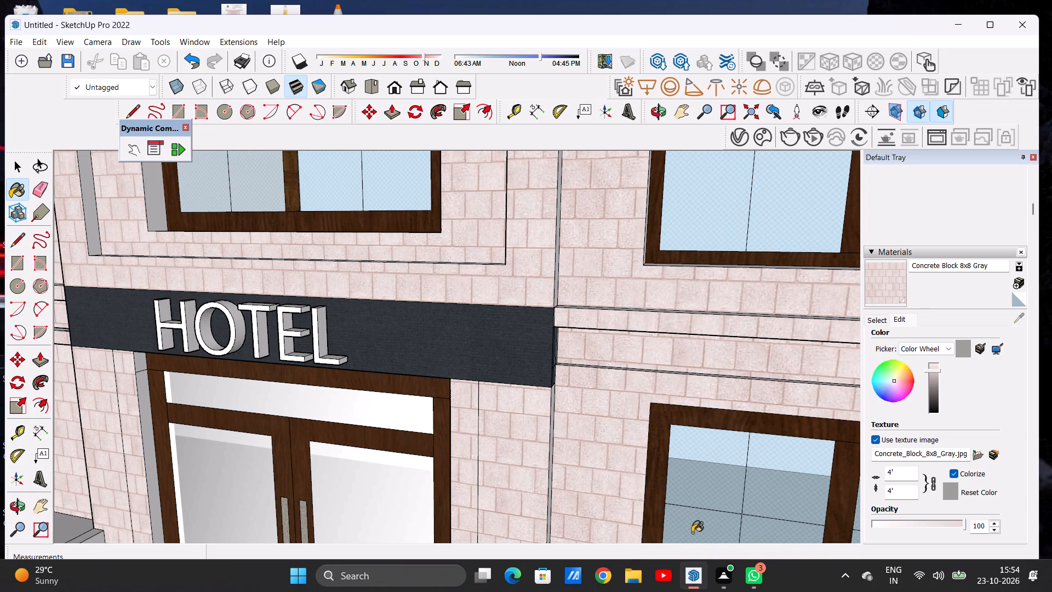
Examine the block-clad hotel facade from the side and the front, up close and from afar.
scroll(480, 380, "down", 15)
scroll(522, 386, "up", 1)
middle_click_drag(521, 387, 393, 358)
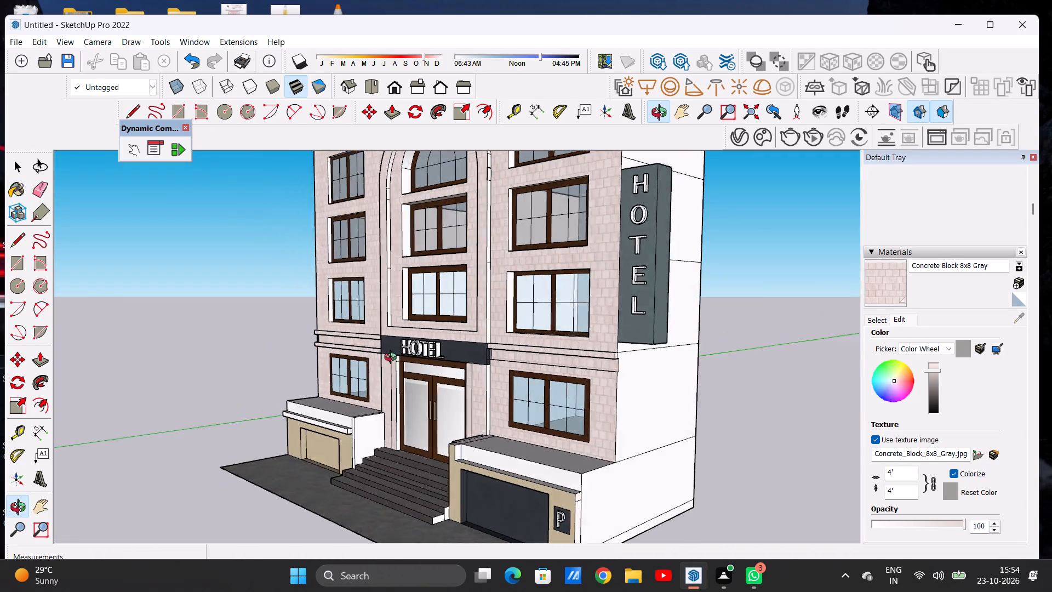
middle_click_drag(393, 358, 379, 390)
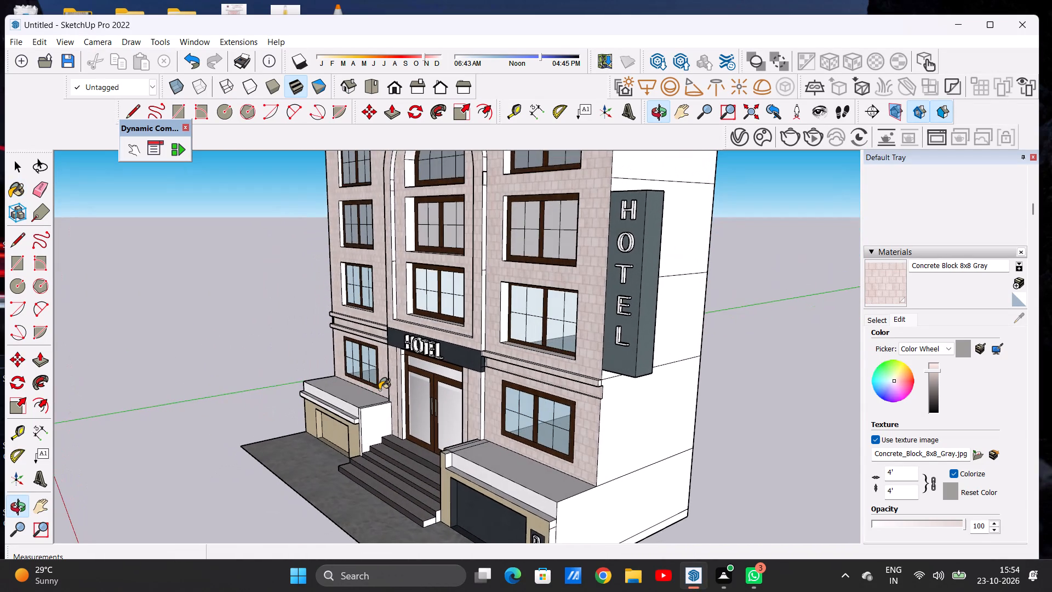
scroll(462, 340, "down", 7)
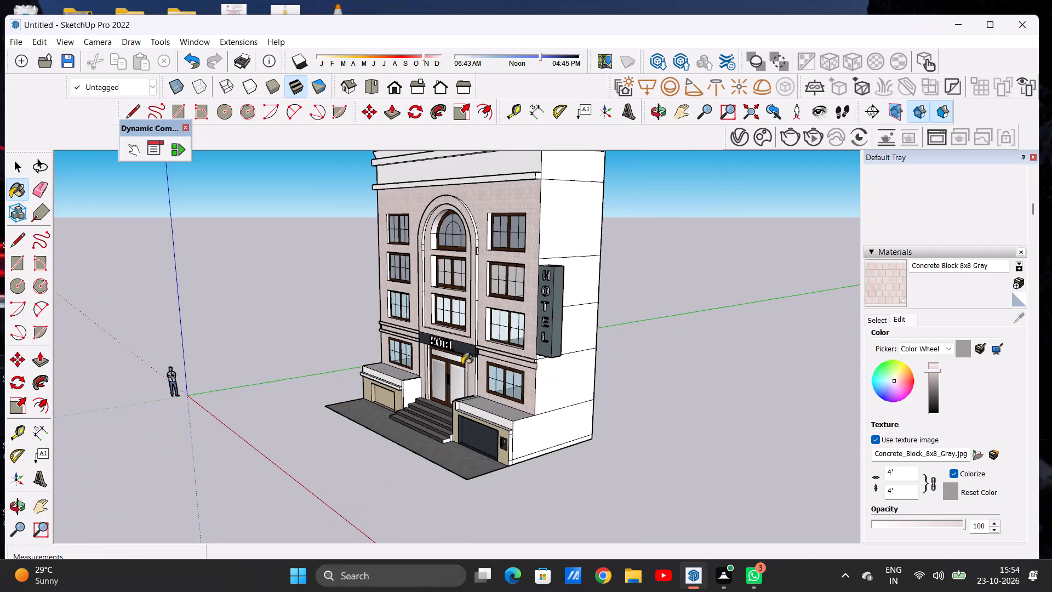
scroll(446, 398, "up", 7)
middle_click_drag(445, 400, 662, 389)
scroll(482, 376, "down", 7)
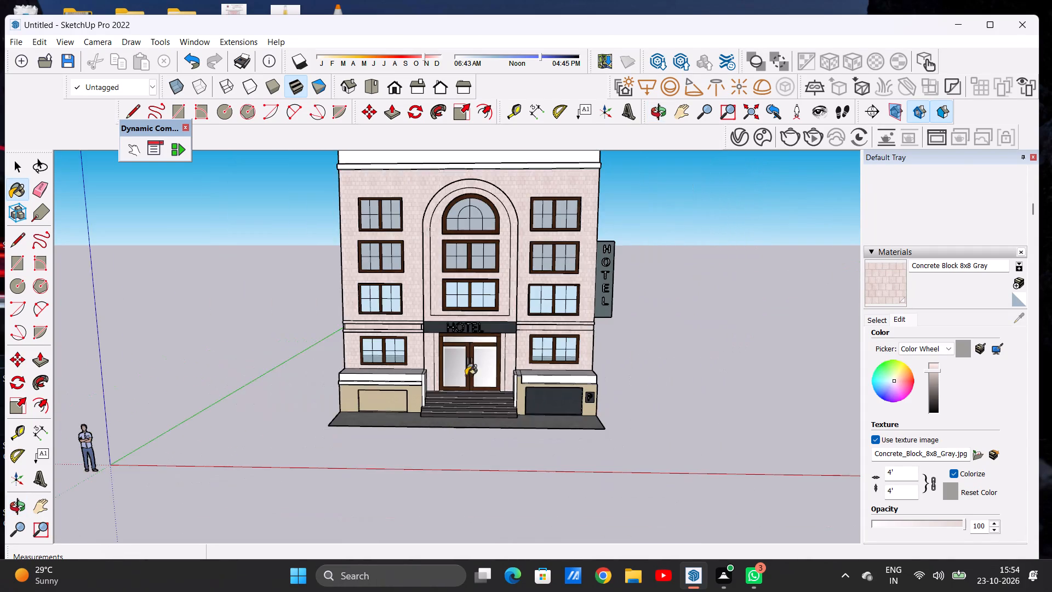
scroll(447, 371, "down", 6)
scroll(444, 255, "down", 1)
Paint the parapet wall and the front of the ledge above the top-floor windows with Concrete Block 8x8 Gray.
scroll(444, 254, "up", 3)
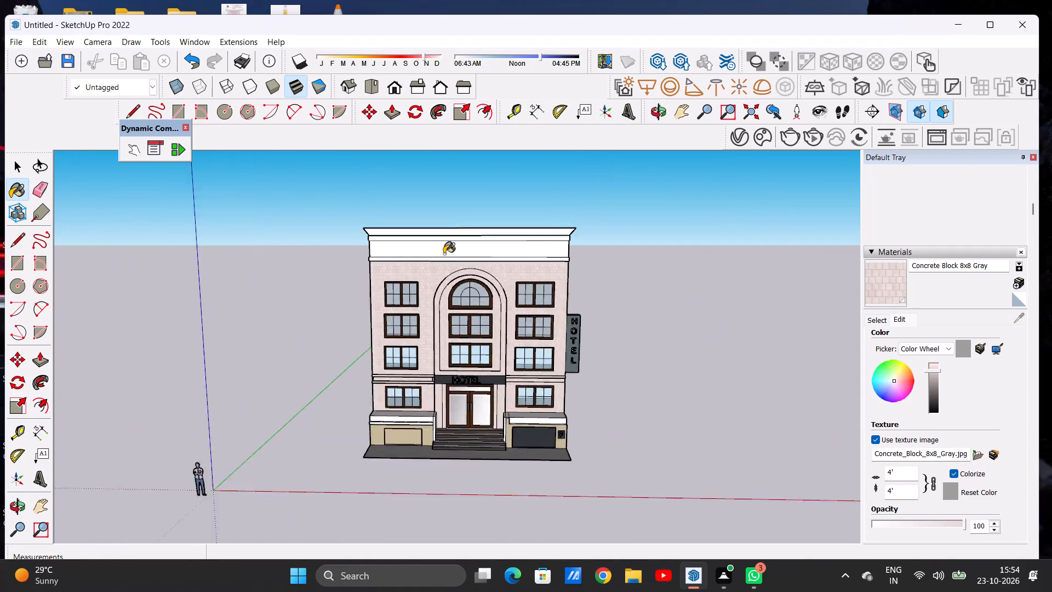
scroll(444, 254, "up", 17)
left_click(436, 251)
left_click(419, 284)
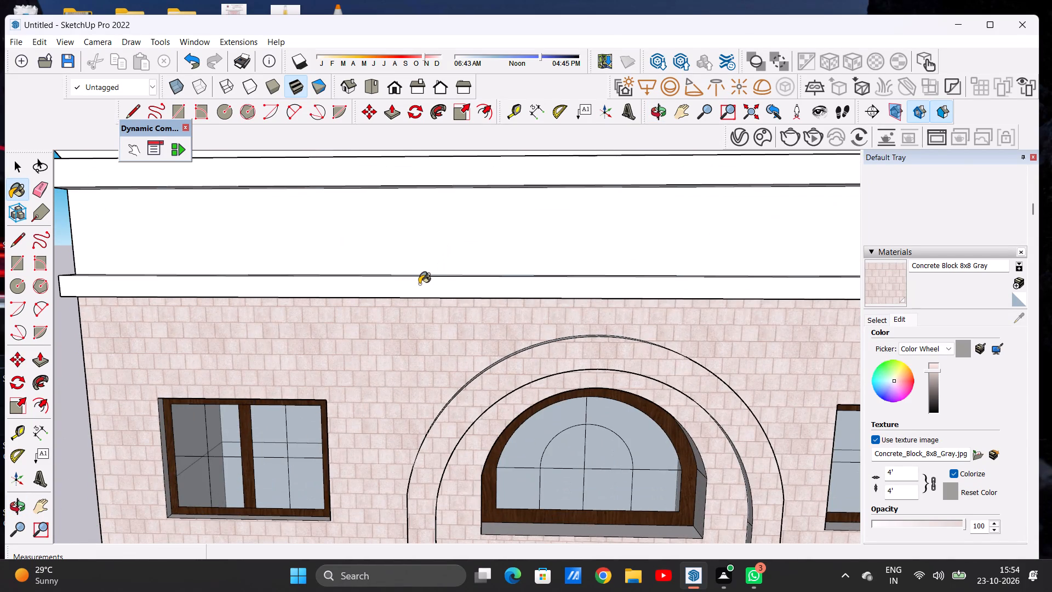
scroll(424, 286, "down", 6)
Paint the top, left end and underside of the ledge above the top-floor windows with Concrete Block 8x8 Gray.
middle_click_drag(237, 301, 455, 379)
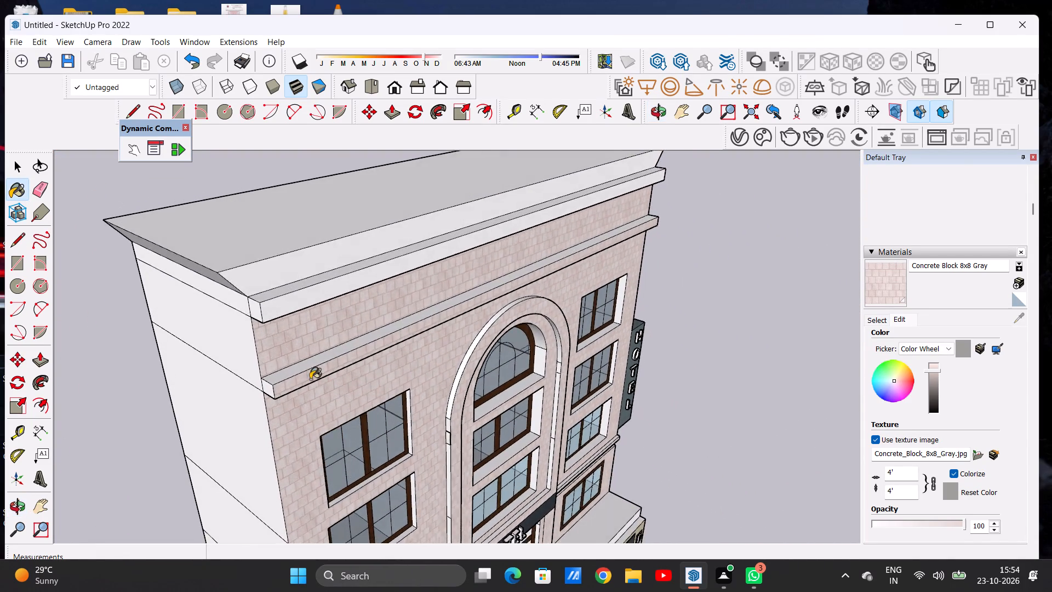
scroll(289, 384, "up", 2)
scroll(289, 384, "down", 1)
scroll(288, 384, "up", 2)
scroll(288, 384, "down", 1)
scroll(283, 384, "up", 7)
left_click(263, 375)
left_click(262, 401)
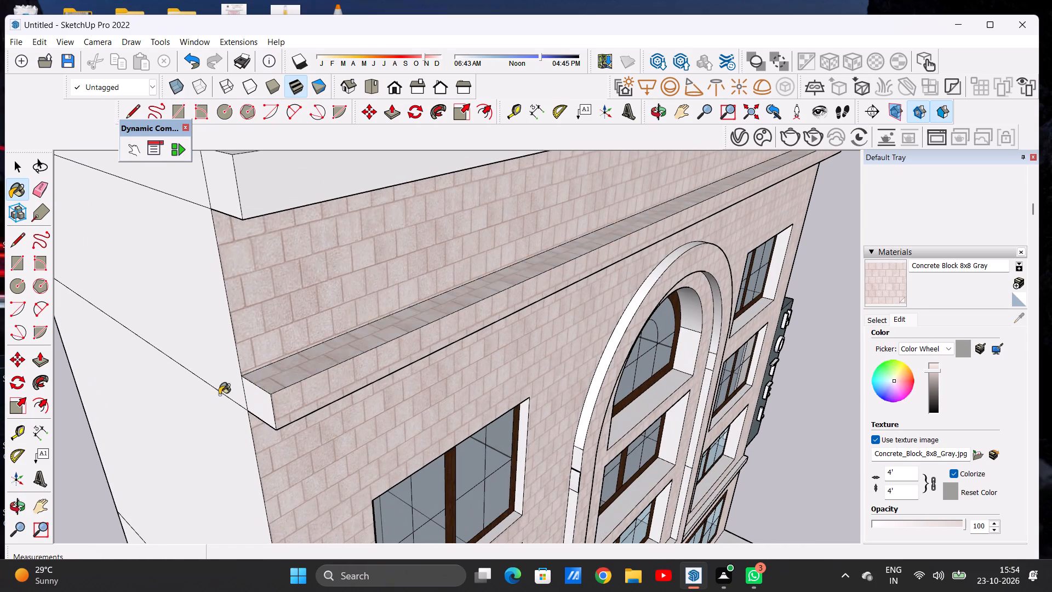
scroll(219, 394, "down", 12)
middle_click_drag(419, 358, 299, 172)
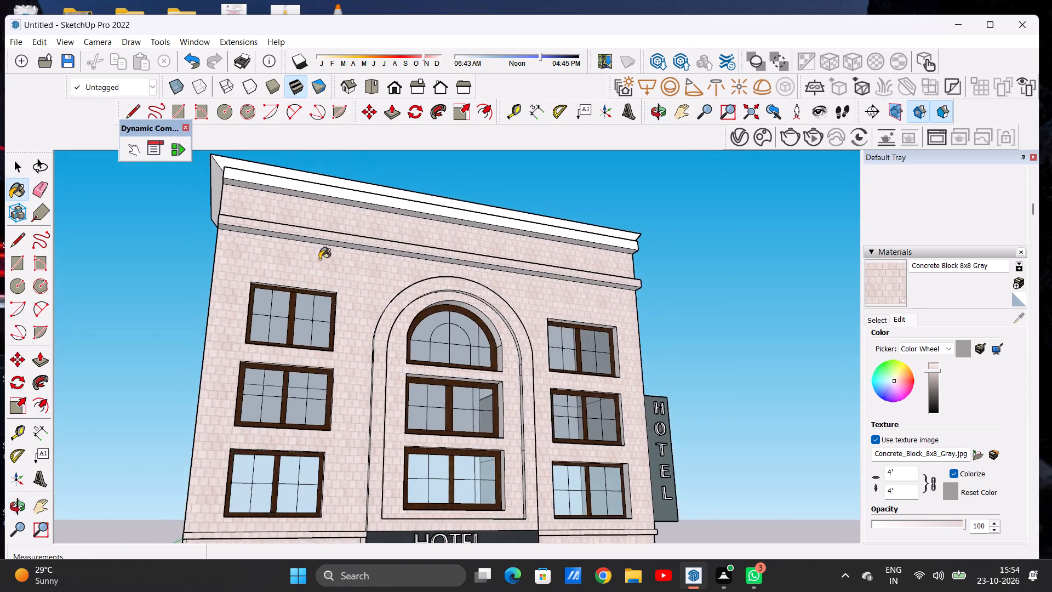
scroll(319, 259, "up", 14)
left_click(370, 248)
scroll(282, 340, "down", 8)
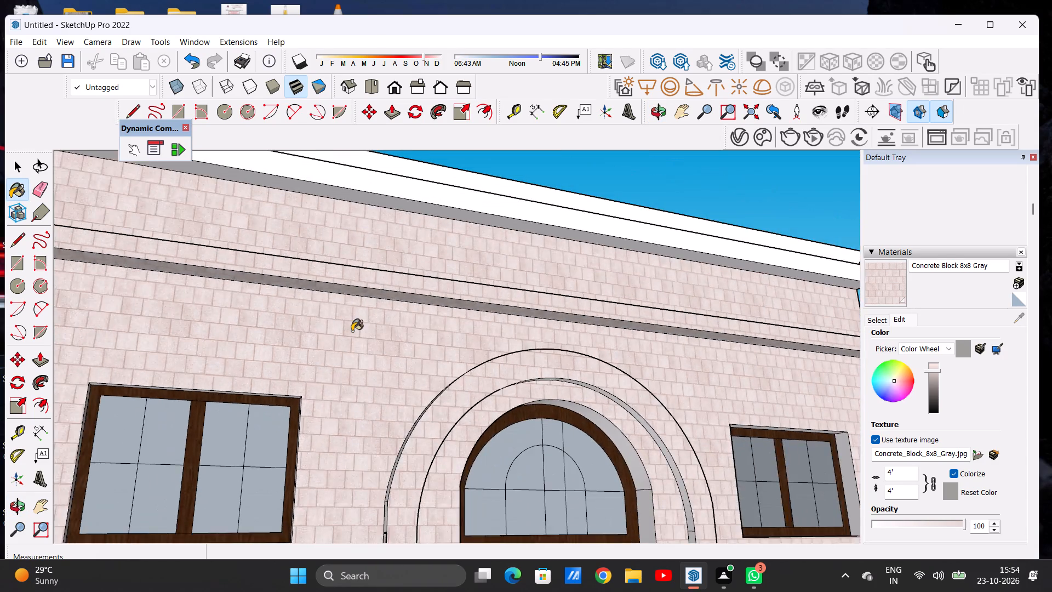
Paint the ledge's end above the top-floor windows and the upper three panels of the HOTEL-sign side wall with Concrete Block 8x8 Gray.
scroll(352, 331, "down", 12)
middle_click_drag(479, 346, 144, 463)
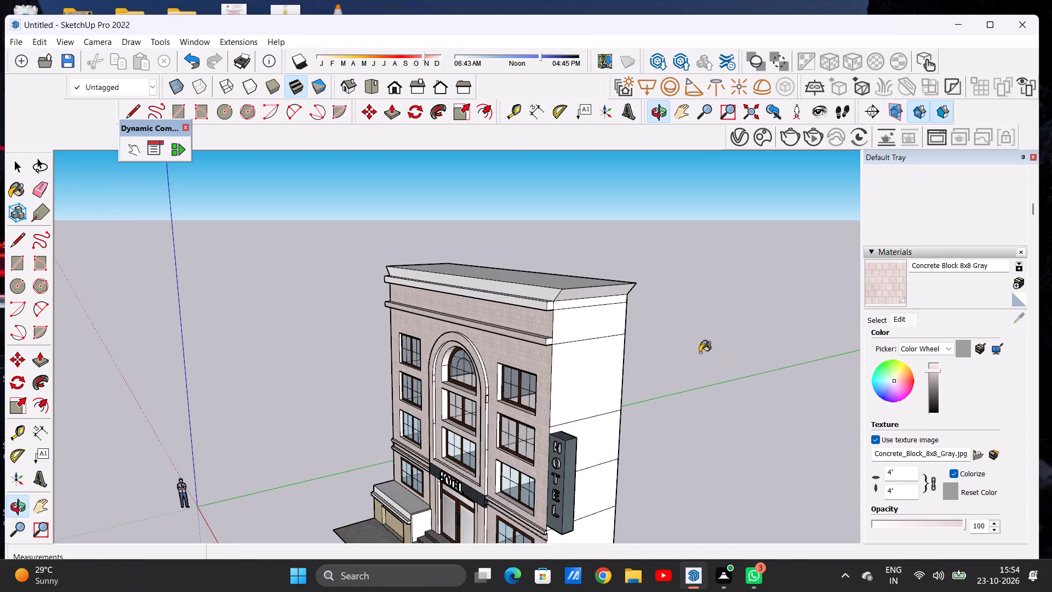
scroll(594, 367, "up", 7)
scroll(528, 321, "up", 11)
left_click(497, 321)
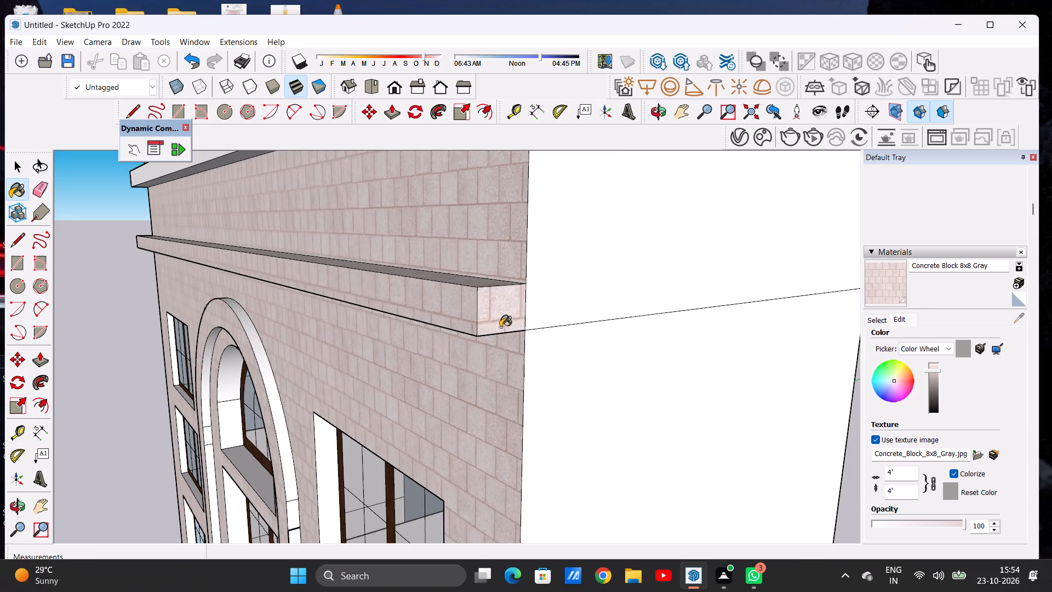
left_click(544, 305)
left_click(544, 372)
scroll(535, 365, "down", 15)
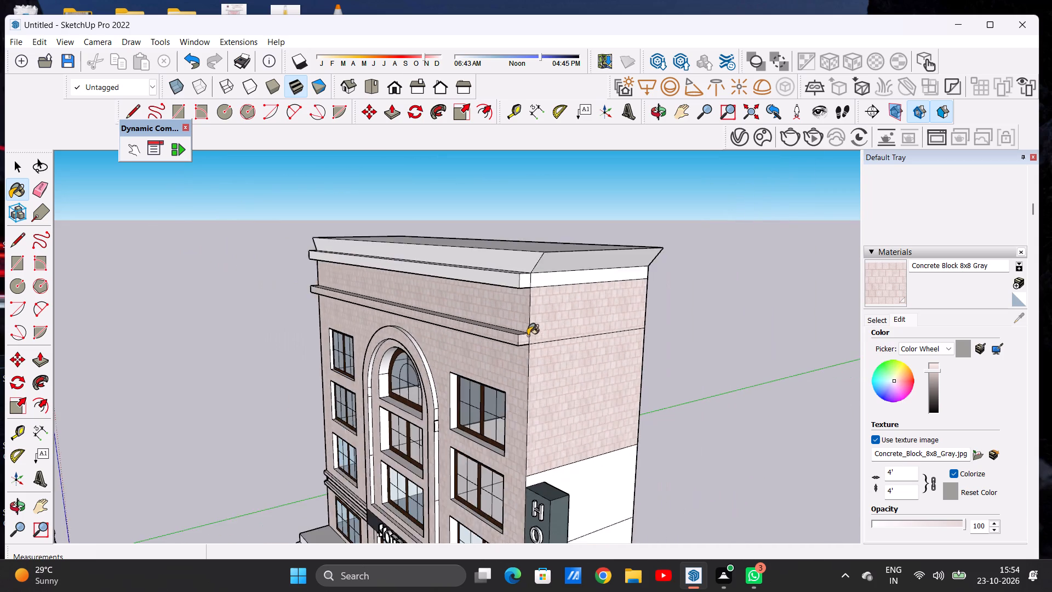
scroll(528, 335, "down", 8)
scroll(550, 431, "up", 14)
left_click(546, 412)
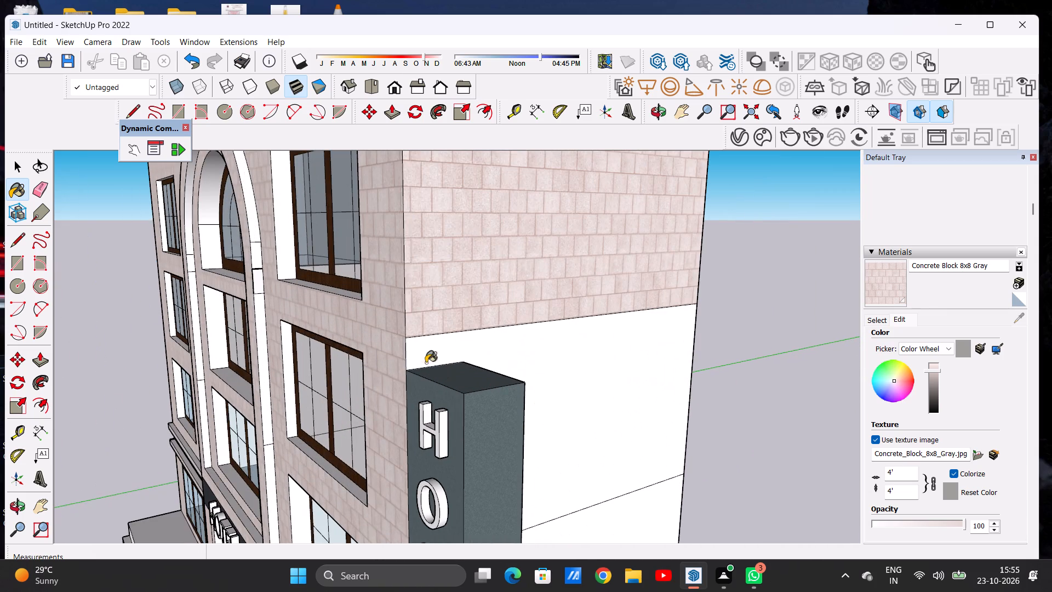
scroll(426, 363, "down", 16)
scroll(445, 429, "up", 7)
scroll(445, 430, "down", 1)
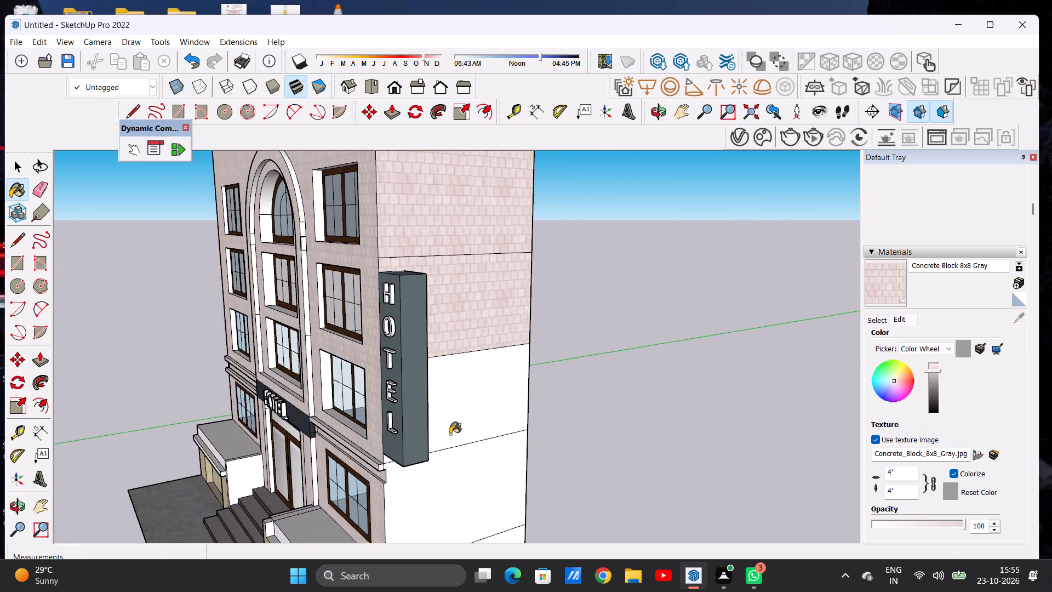
Paint the side strip below the cornice, the upper ledge's end and the cornice's sloped side with Concrete Block 8x8 Gray.
scroll(451, 436, "down", 14)
scroll(448, 329, "up", 20)
left_click(428, 375)
left_click(390, 385)
left_click(450, 346)
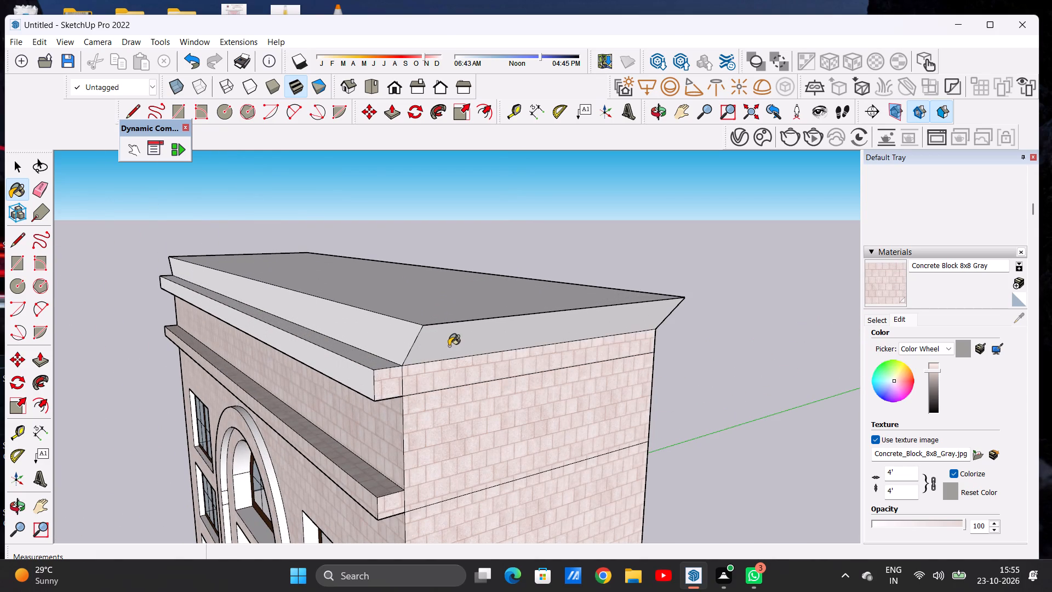
Paint the upper ledge's front and top, the cornice's sloped front and the flat roof with Concrete Block 8x8 Gray.
left_click(386, 368)
left_click(358, 366)
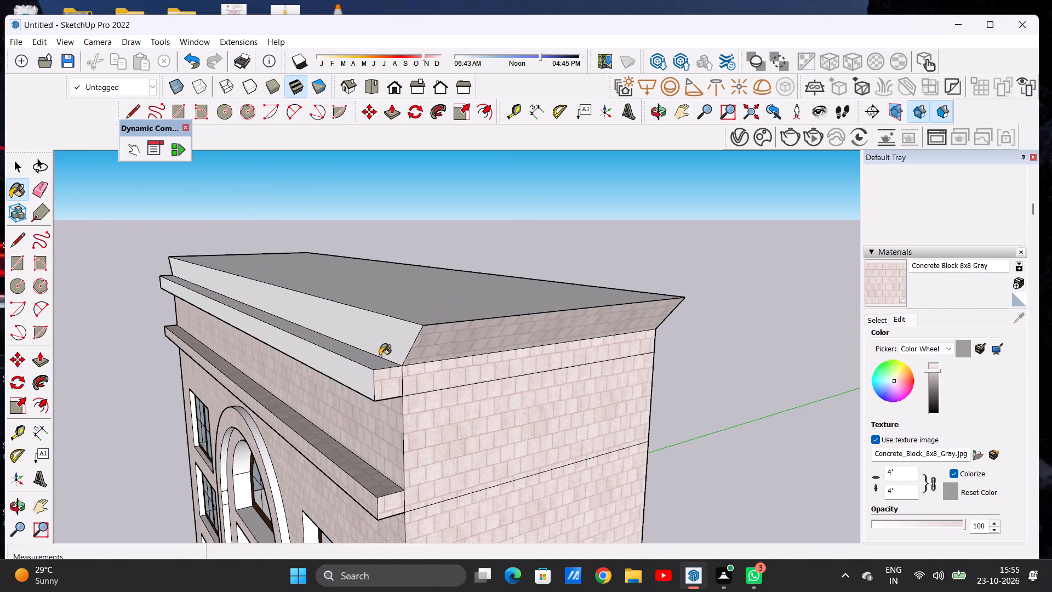
left_click(369, 365)
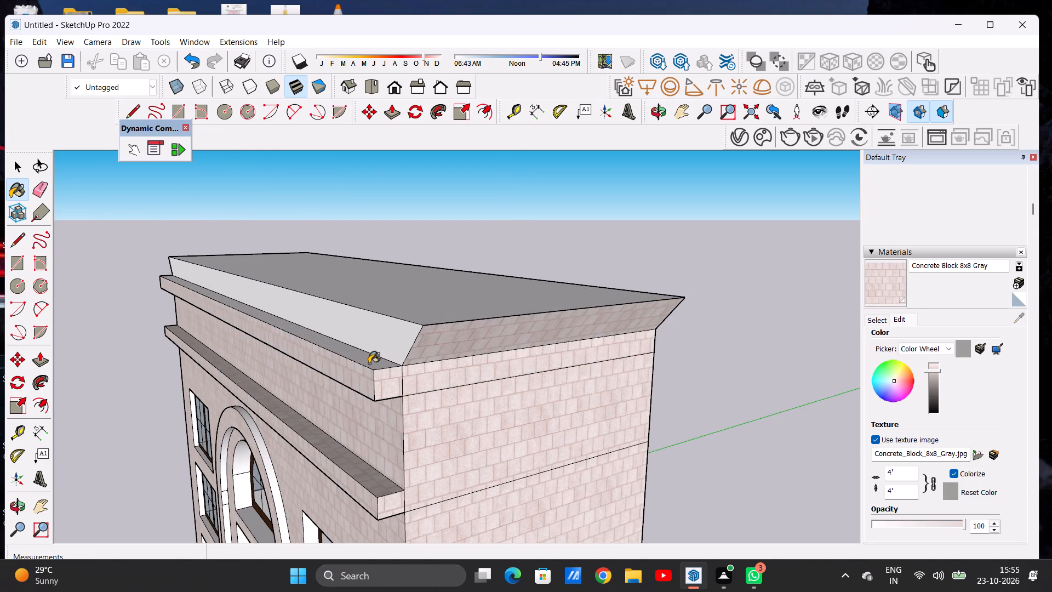
left_click(397, 332)
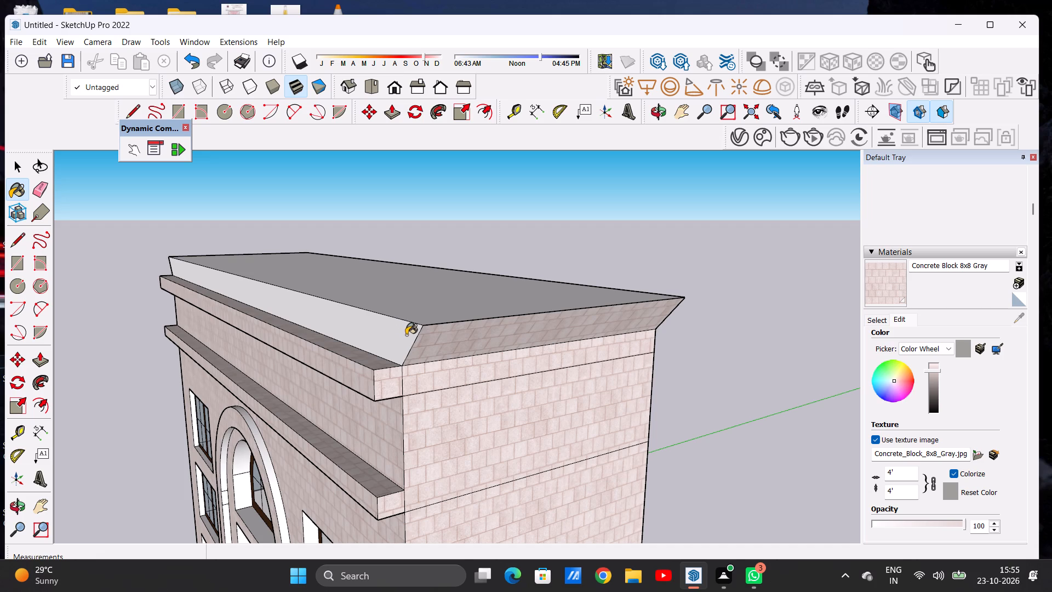
left_click(417, 315)
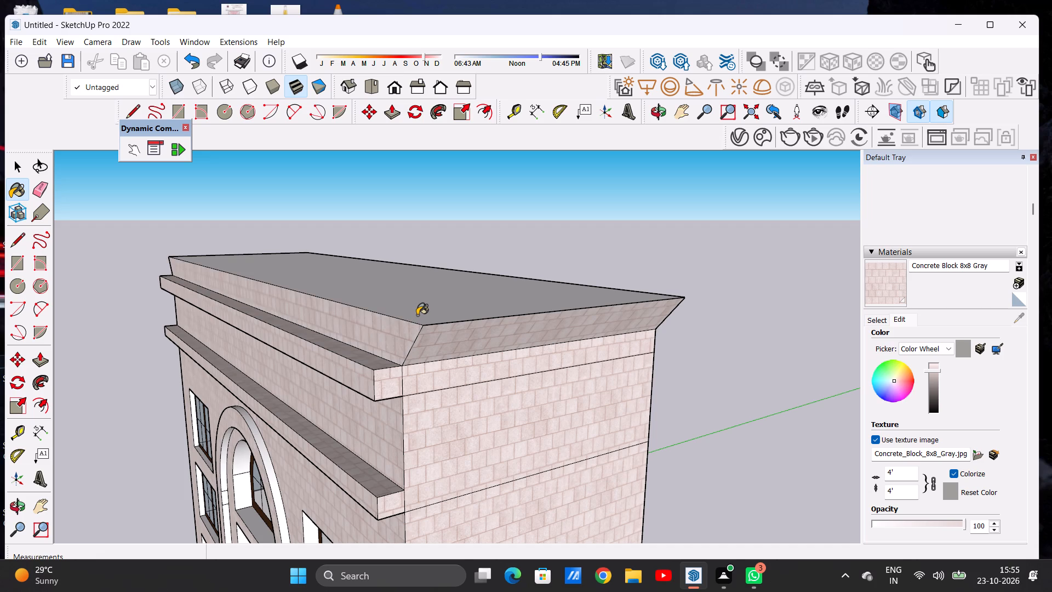
Paint the cornice's rear face and its small corner triangle with Concrete Block 8x8 Gray.
scroll(458, 337, "down", 5)
middle_click_drag(515, 343, 505, 340)
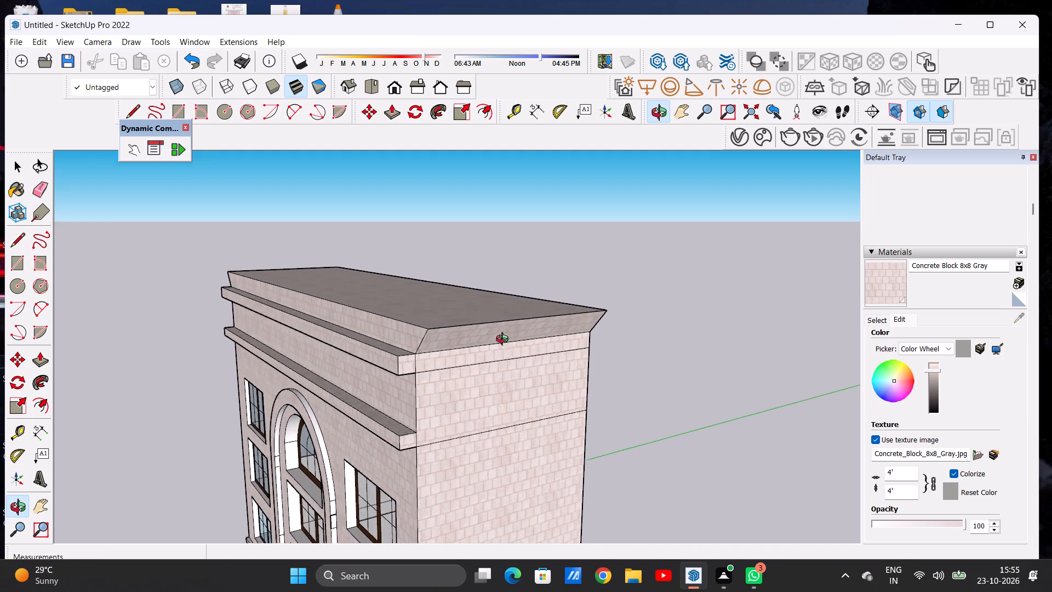
middle_click_drag(505, 340, 273, 349)
scroll(397, 321, "up", 11)
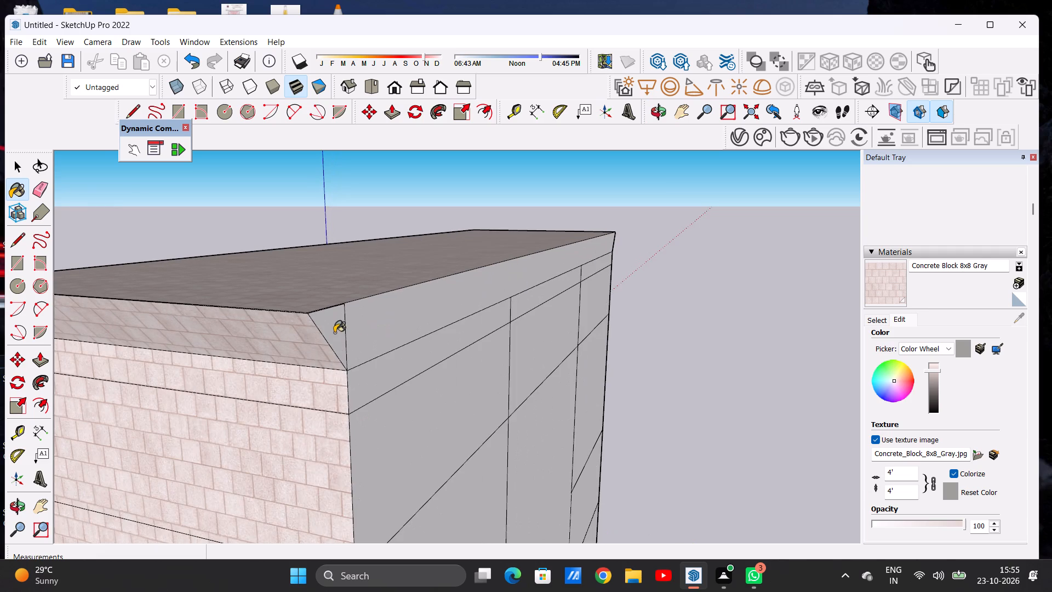
left_click(334, 333)
left_click(384, 323)
Paint the cornice slope, the strip below it and the upper ledge's end on the opposite side wall with Concrete Block 8x8 Gray.
scroll(350, 361, "down", 3)
scroll(350, 363, "up", 1)
scroll(350, 363, "down", 7)
scroll(378, 351, "up", 1)
scroll(401, 350, "down", 1)
middle_click_drag(497, 334, 338, 334)
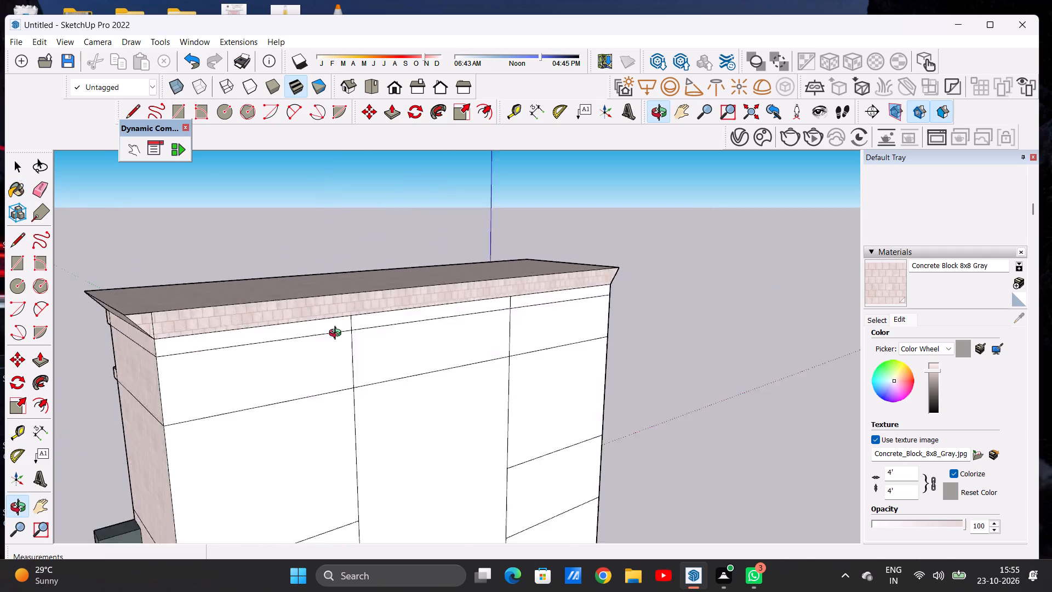
middle_click_drag(338, 334, 255, 347)
scroll(312, 355, "down", 6)
middle_click_drag(538, 356, 308, 324)
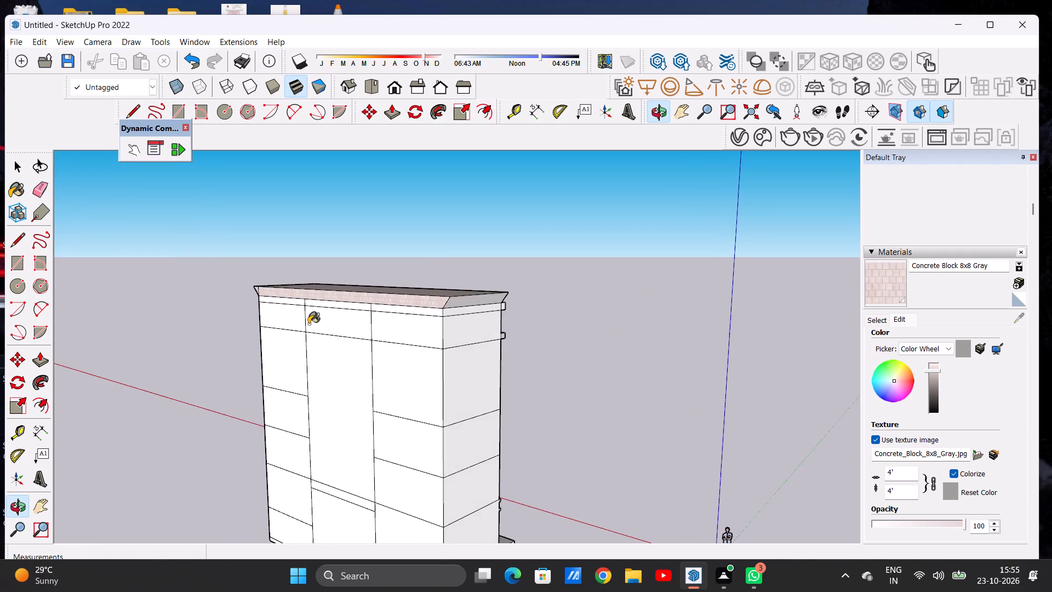
scroll(512, 284, "up", 5)
scroll(428, 308, "up", 13)
left_click(410, 297)
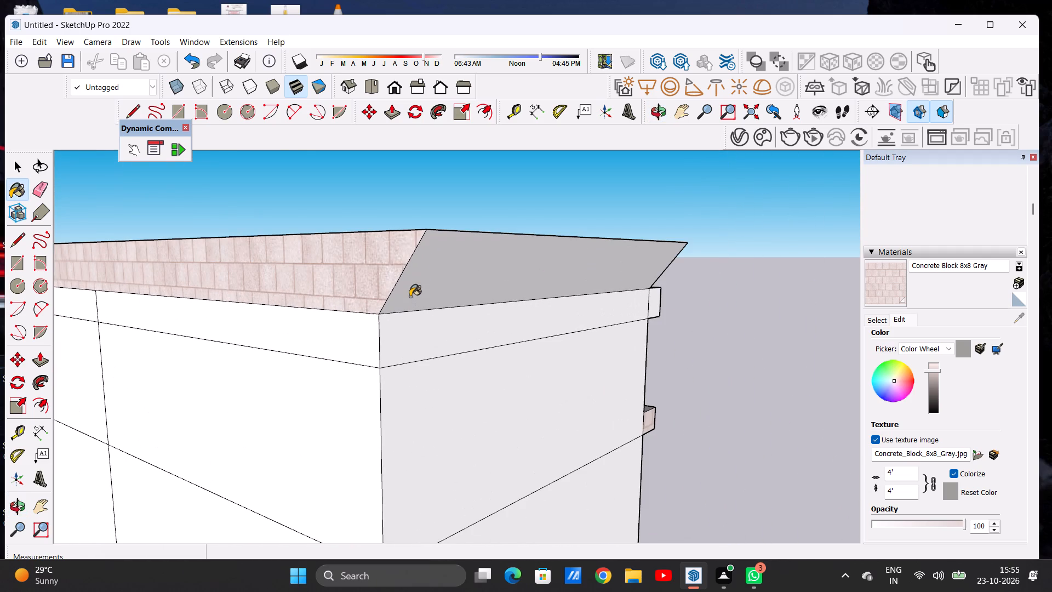
left_click(407, 333)
scroll(375, 345, "down", 6)
middle_click_drag(484, 343, 438, 348)
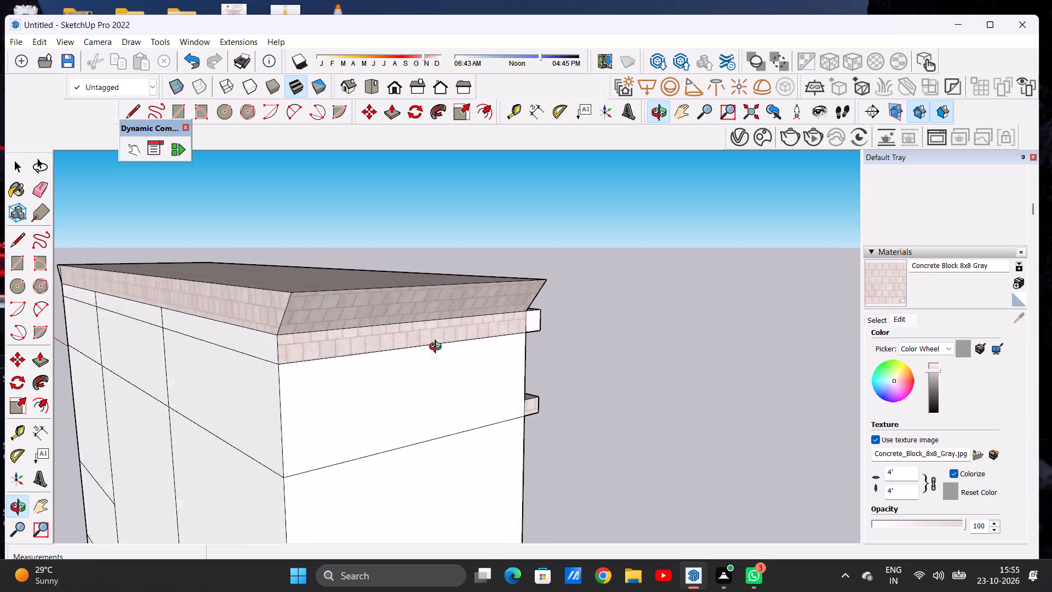
middle_click_drag(438, 348, 421, 354)
middle_click(421, 354)
scroll(523, 335, "up", 6)
left_click(477, 321)
Paint the stacked wall panels below the cornice strip on the side wall opposite the vertical HOTEL sign with Concrete Block 8x8 Gray.
scroll(436, 356, "down", 5)
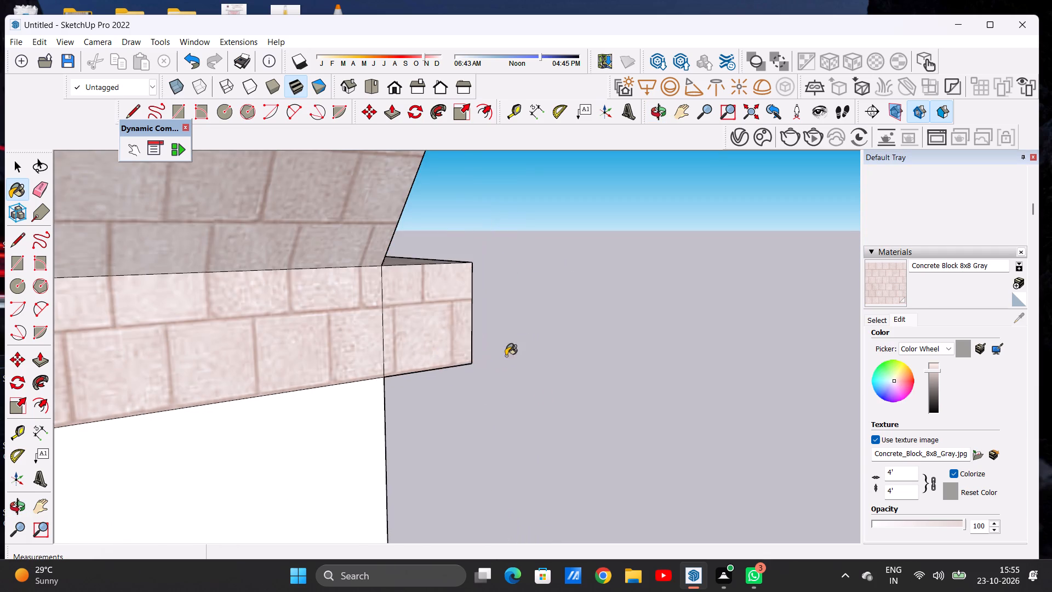
middle_click_drag(516, 350, 413, 355)
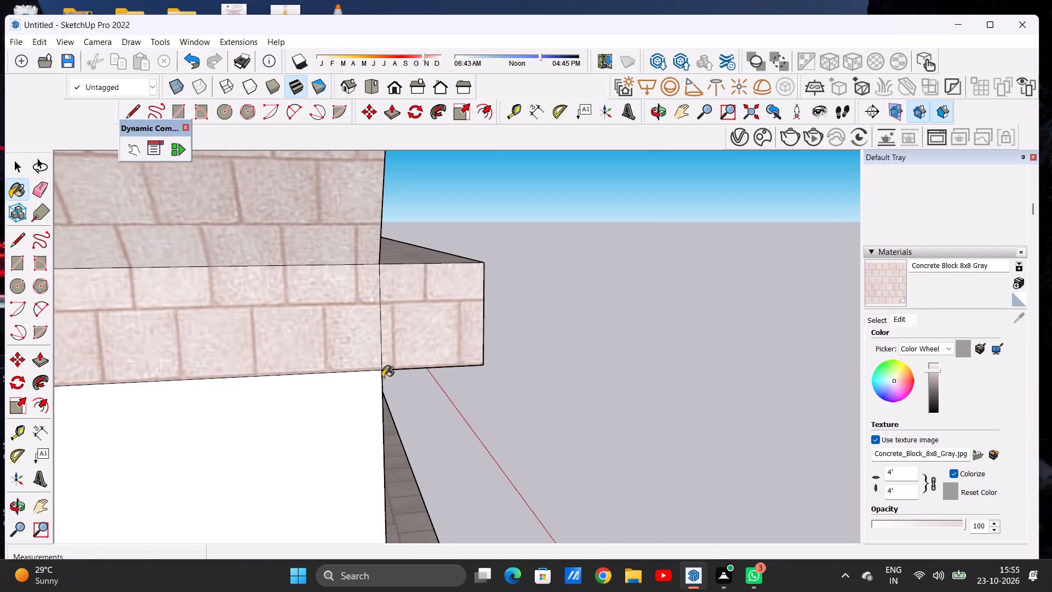
left_click(353, 400)
scroll(489, 362, "down", 14)
scroll(442, 363, "down", 4)
middle_click_drag(371, 430, 421, 384)
scroll(456, 389, "up", 5)
left_click(451, 389)
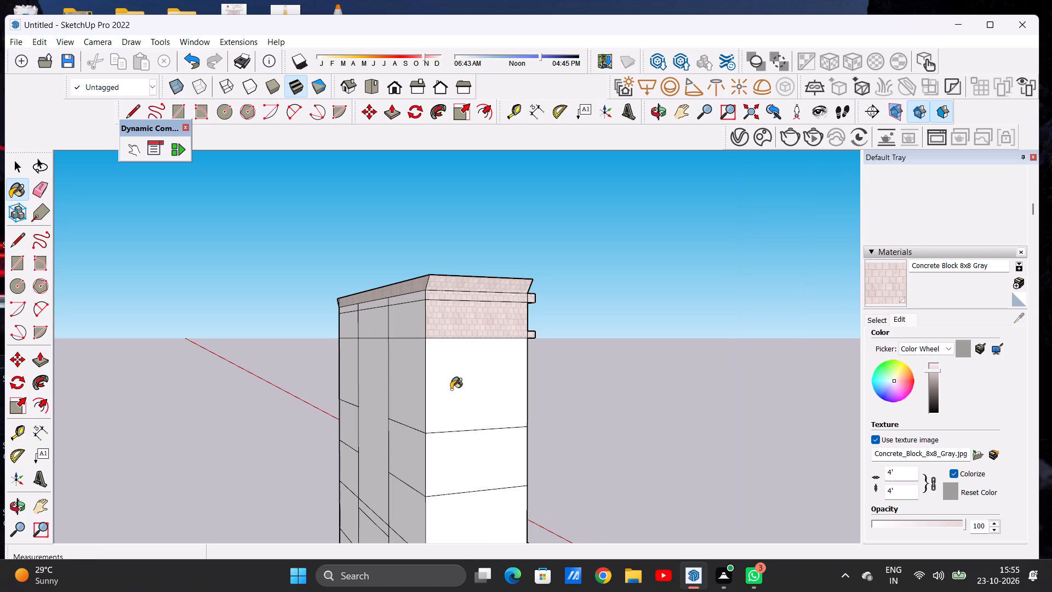
scroll(452, 380, "down", 7)
scroll(467, 475, "up", 8)
left_click(454, 380)
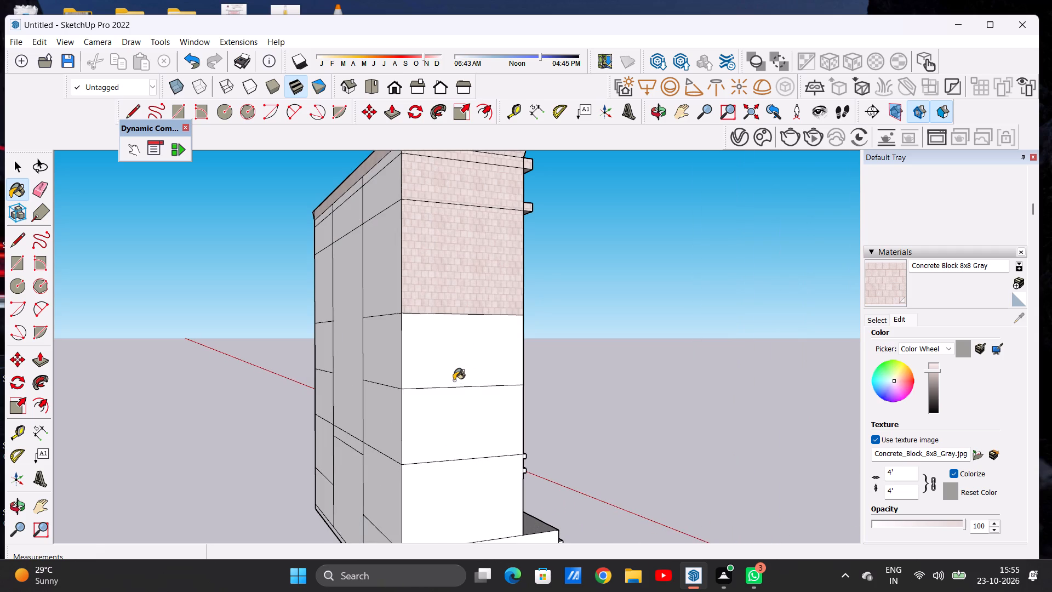
left_click(455, 432)
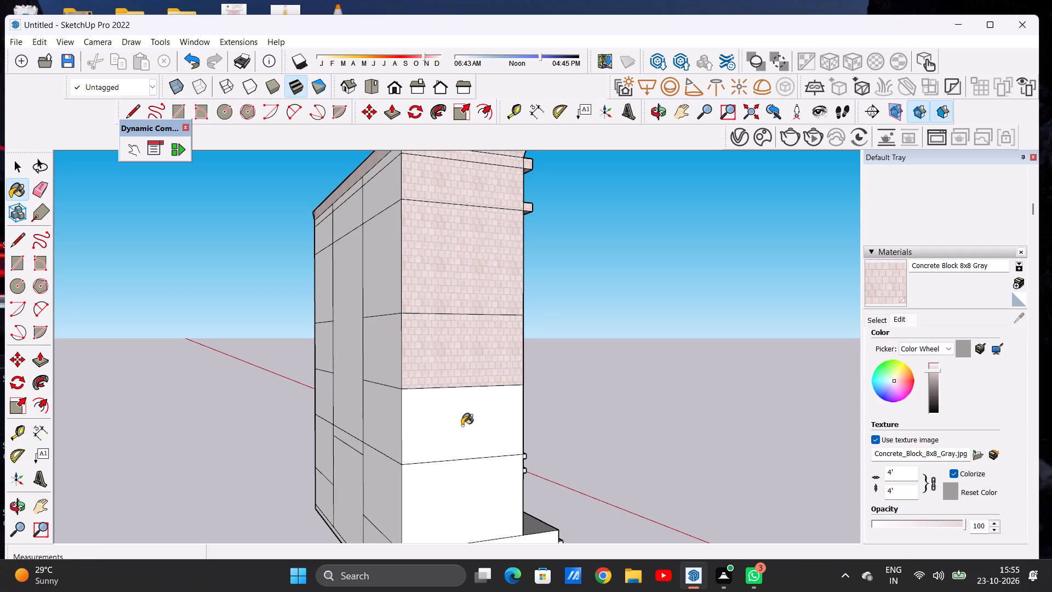
scroll(460, 406, "down", 9)
scroll(456, 414, "up", 14)
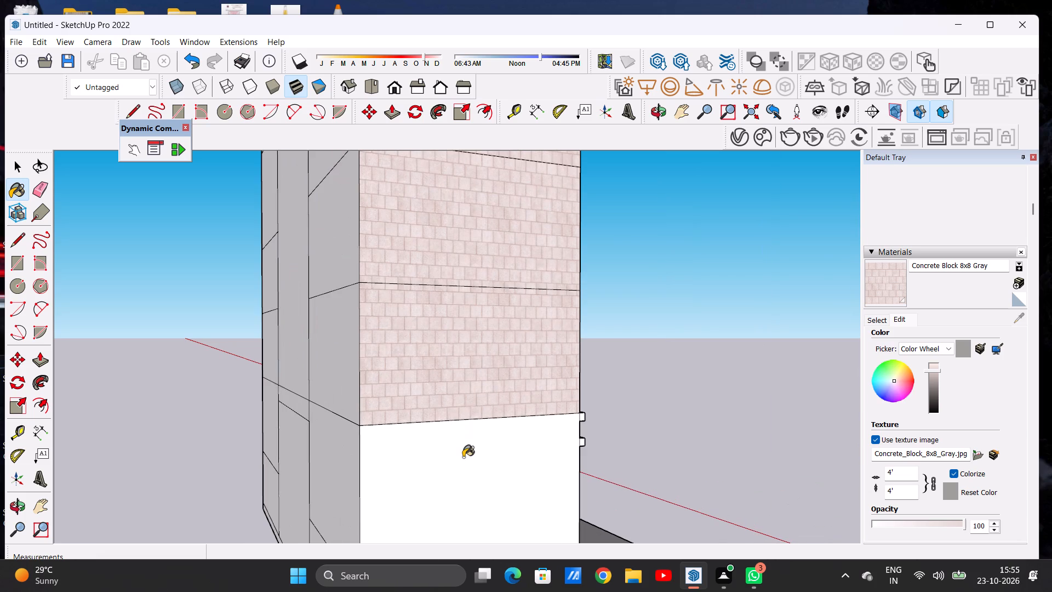
left_click(463, 457)
Paint the end faces of the two ledges above the ground-floor window at that corner with Concrete Block 8x8 Gray.
scroll(501, 320, "down", 6)
scroll(529, 356, "up", 12)
middle_click_drag(547, 443, 526, 443)
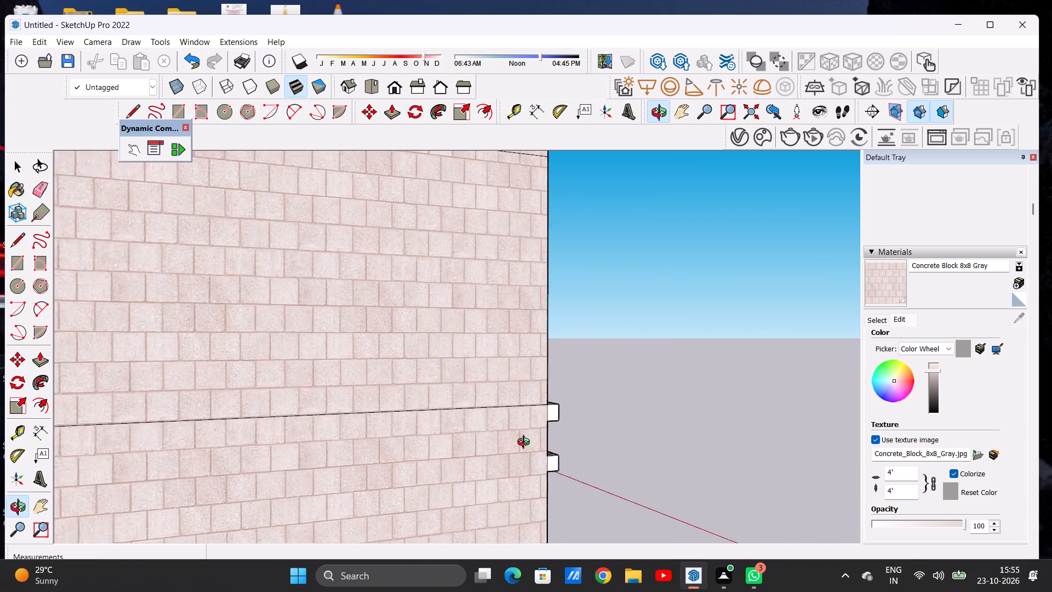
middle_click_drag(526, 443, 409, 434)
scroll(400, 430, "up", 7)
left_click(365, 474)
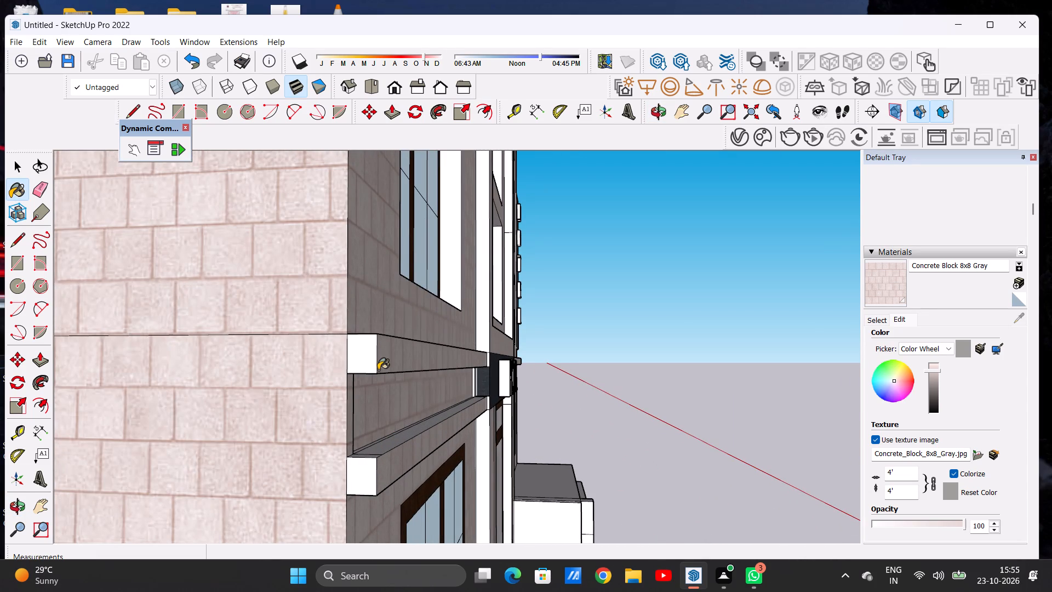
left_click(364, 369)
Paint the lower ledge's top, including its corner piece and the thin strip along the wall, with Concrete Block 8x8 Gray.
scroll(398, 414, "down", 4)
middle_click_drag(388, 444, 379, 490)
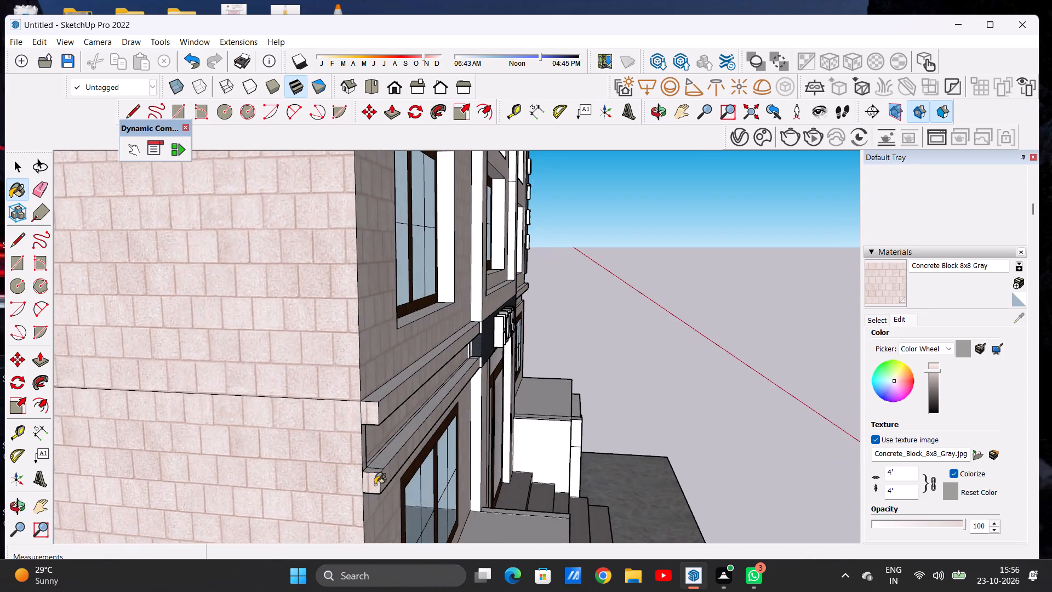
scroll(374, 476, "up", 6)
scroll(374, 476, "down", 2)
left_click(378, 458)
scroll(373, 465, "up", 4)
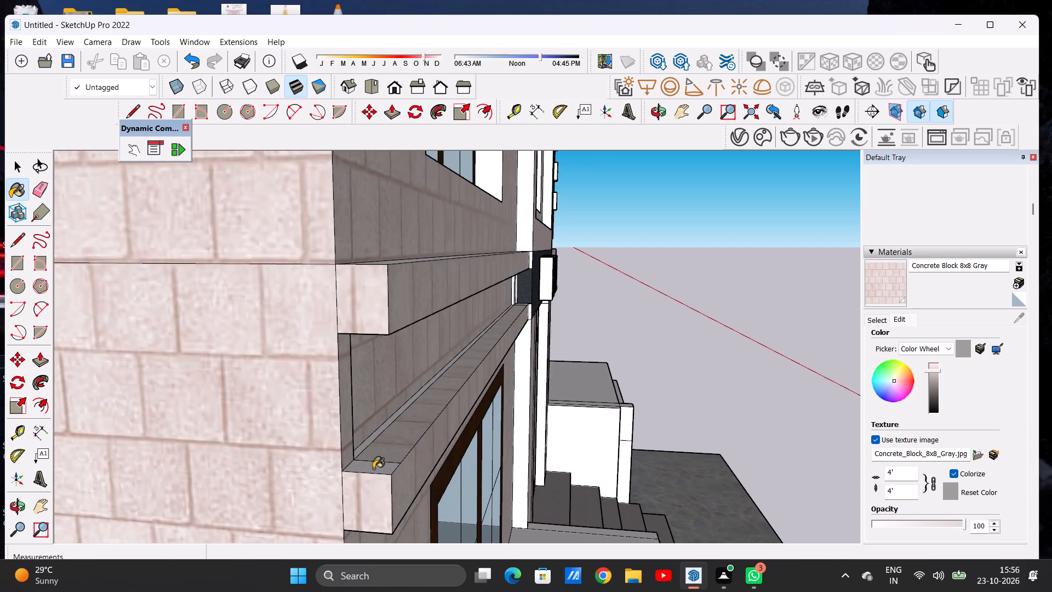
scroll(373, 469, "up", 7)
left_click(373, 469)
scroll(365, 400, "down", 6)
middle_click_drag(369, 388, 362, 431)
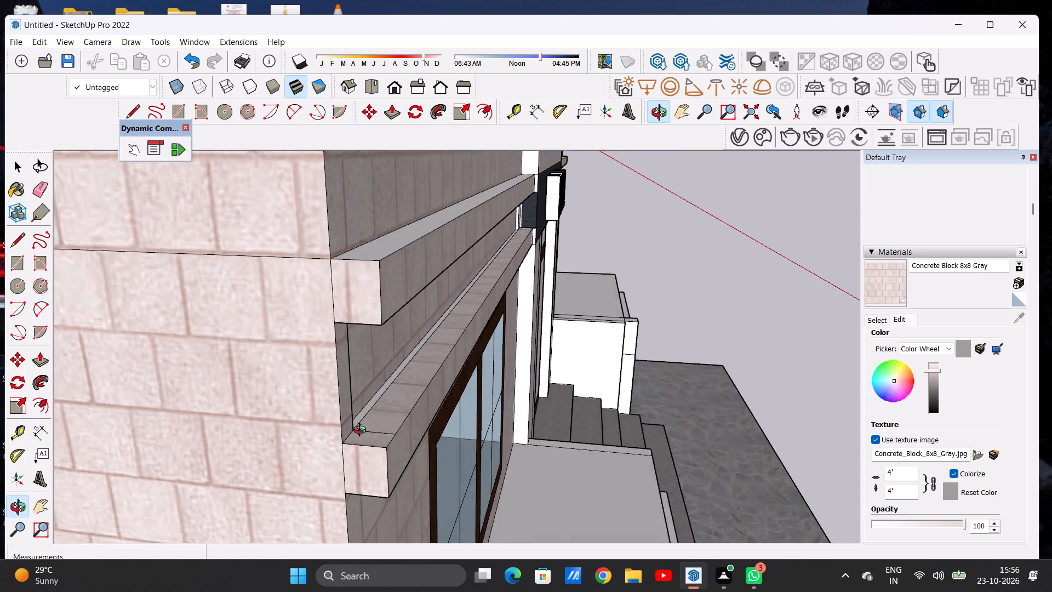
middle_click_drag(362, 431, 347, 446)
scroll(358, 431, "up", 13)
left_click(355, 407)
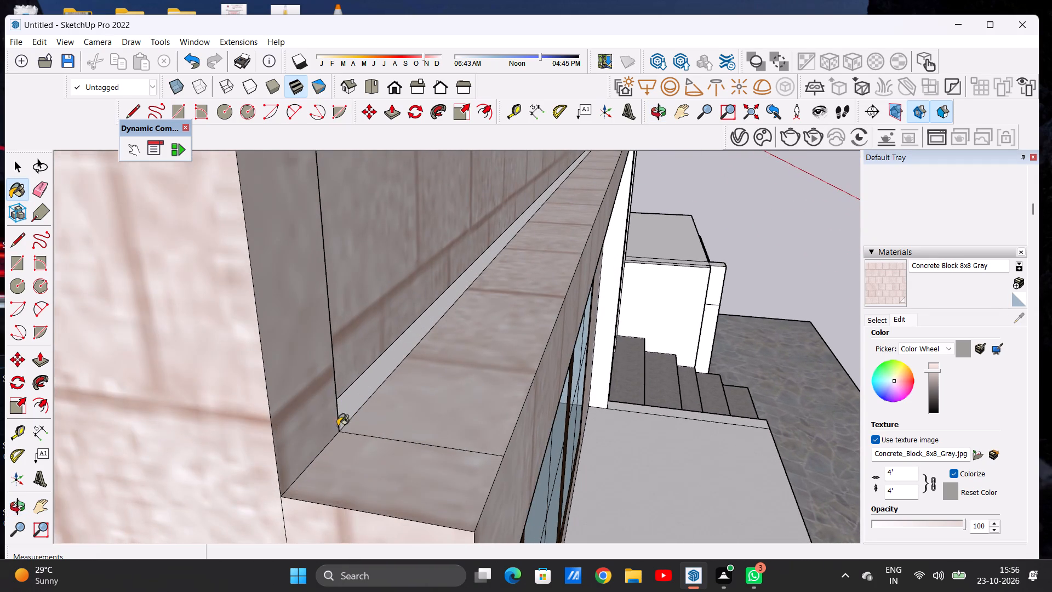
Paint the top face of the upper of the two ledges above the ground-floor window with Concrete Block 8x8 Gray.
scroll(338, 441, "down", 15)
middle_click_drag(381, 311, 371, 354)
left_click(353, 287)
Paint the underside of the upper ledge above the ground-floor window, including its corner piece, with Concrete Block 8x8 Gray.
scroll(353, 367, "down", 13)
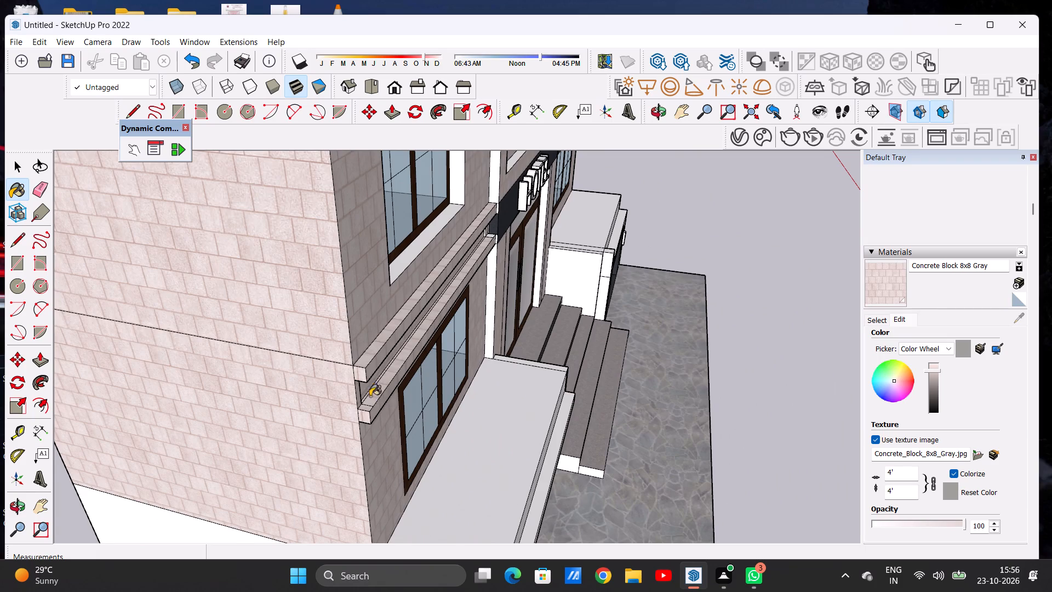
middle_click_drag(369, 391, 329, 283)
scroll(329, 180, "up", 2)
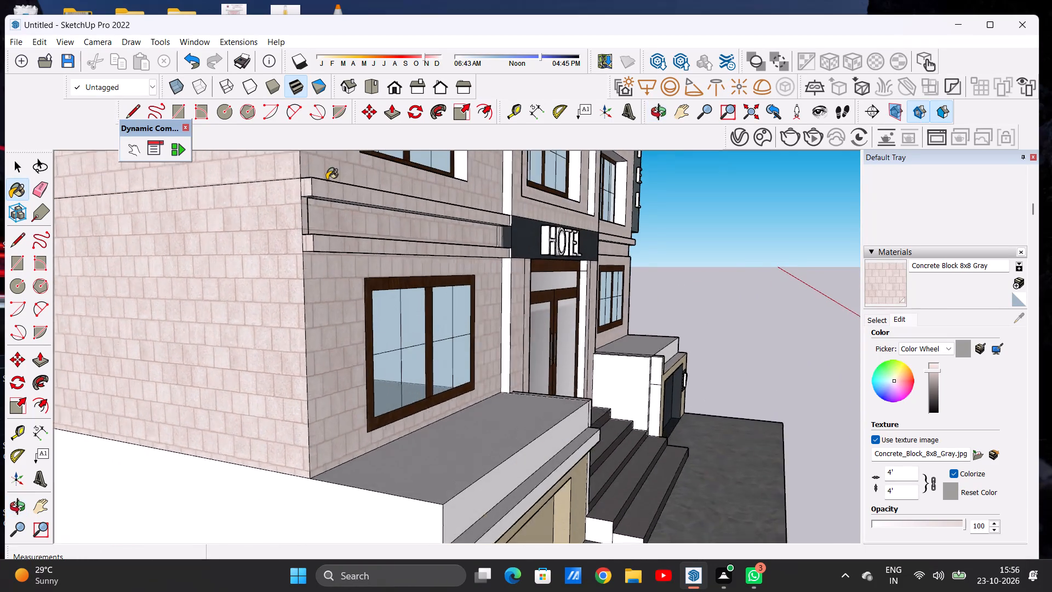
scroll(327, 180, "up", 2)
scroll(325, 184, "down", 1)
scroll(325, 189, "up", 13)
middle_click_drag(322, 243, 290, 164)
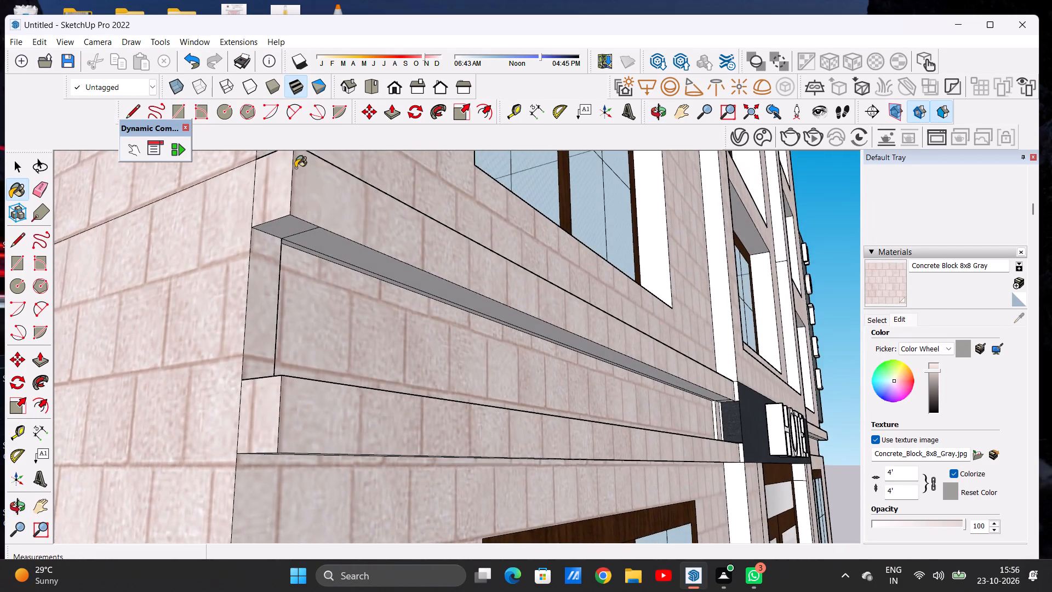
scroll(321, 236, "up", 5)
left_click(326, 241)
left_click(278, 226)
Paint the lower ledge's underside and the thin strip beneath the upper ledge with Concrete Block 8x8 Gray.
scroll(295, 281, "down", 4)
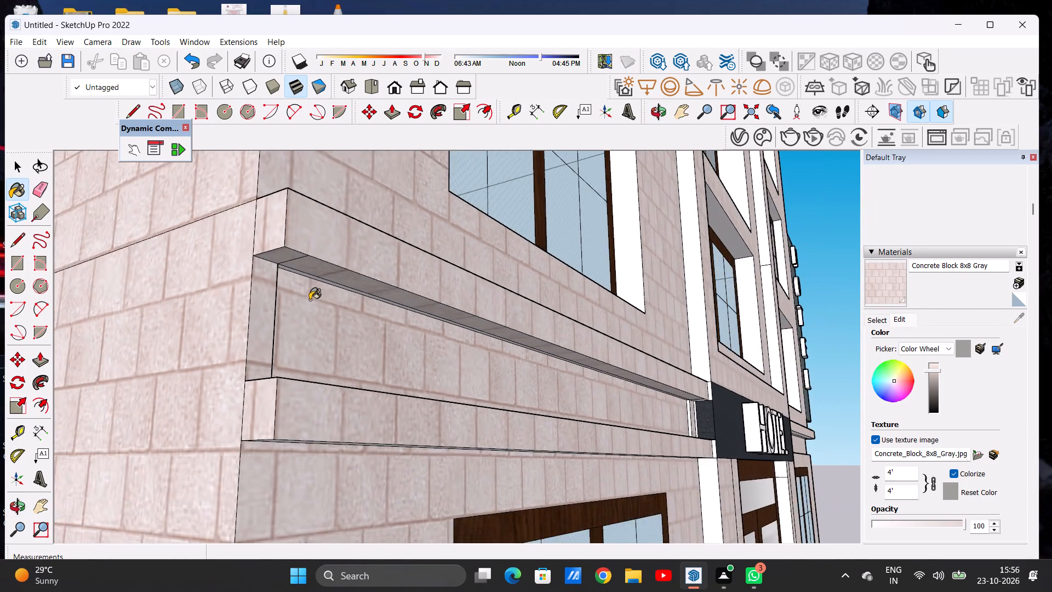
scroll(310, 300, "down", 9)
middle_click_drag(325, 340, 266, 221)
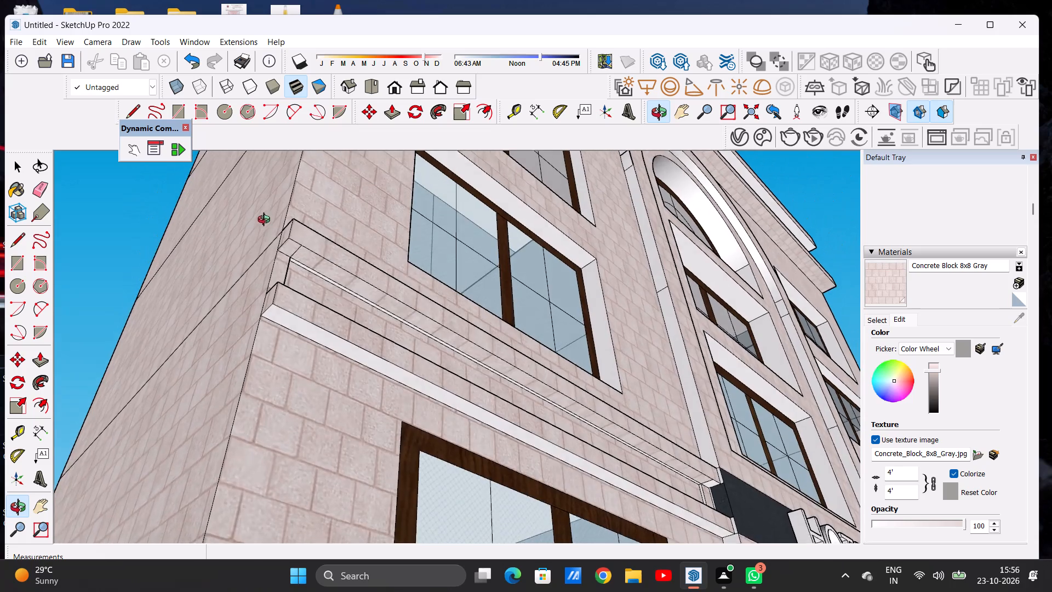
middle_click_drag(266, 221, 267, 216)
scroll(318, 318, "up", 5)
left_click(311, 336)
scroll(304, 265, "up", 6)
scroll(304, 254, "down", 1)
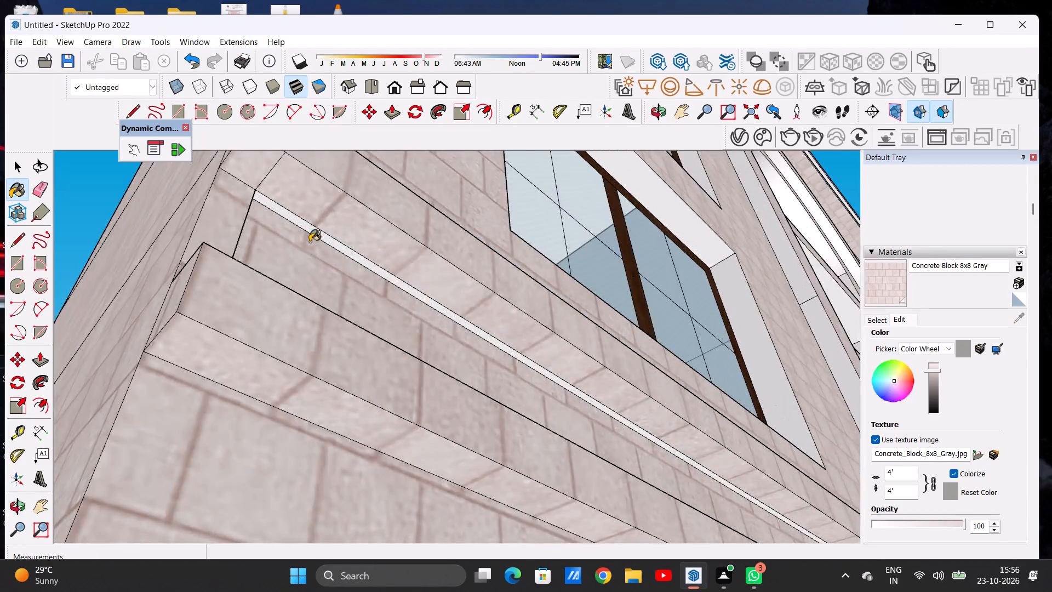
scroll(312, 237, "up", 1)
scroll(315, 235, "down", 1)
scroll(316, 234, "up", 4)
left_click(334, 246)
scroll(346, 341, "down", 4)
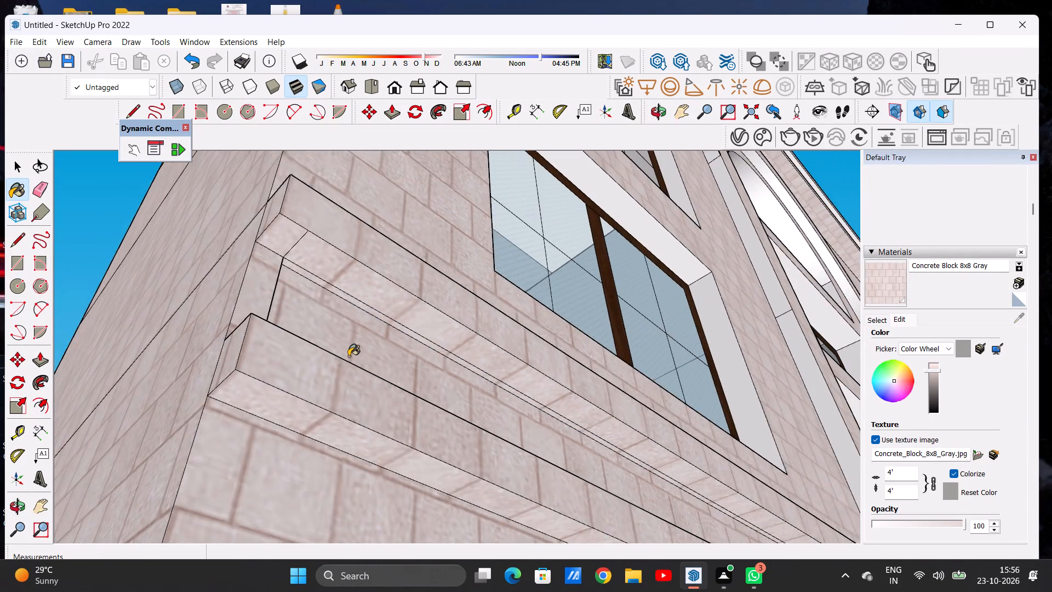
Paint the rear wall's second and third panels from the ground, in the column beside the clad side wall, with Concrete Block 8x8 Gray.
scroll(348, 356, "down", 20)
scroll(348, 356, "down", 6)
middle_click_drag(333, 377, 451, 516)
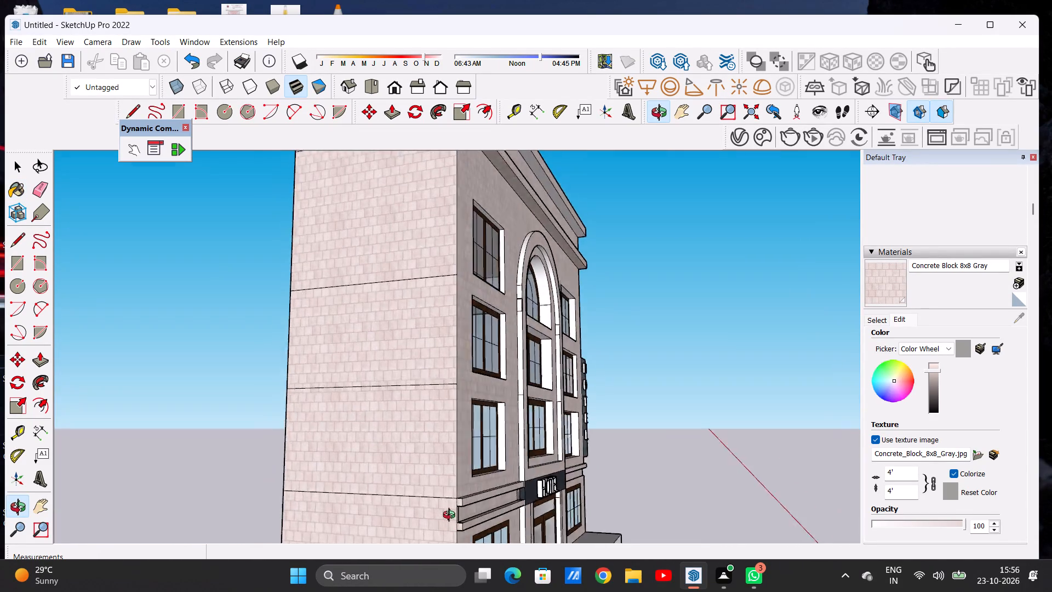
middle_click_drag(451, 516, 500, 525)
scroll(420, 371, "down", 9)
scroll(401, 369, "up", 1)
scroll(400, 371, "down", 6)
middle_click_drag(370, 404, 403, 430)
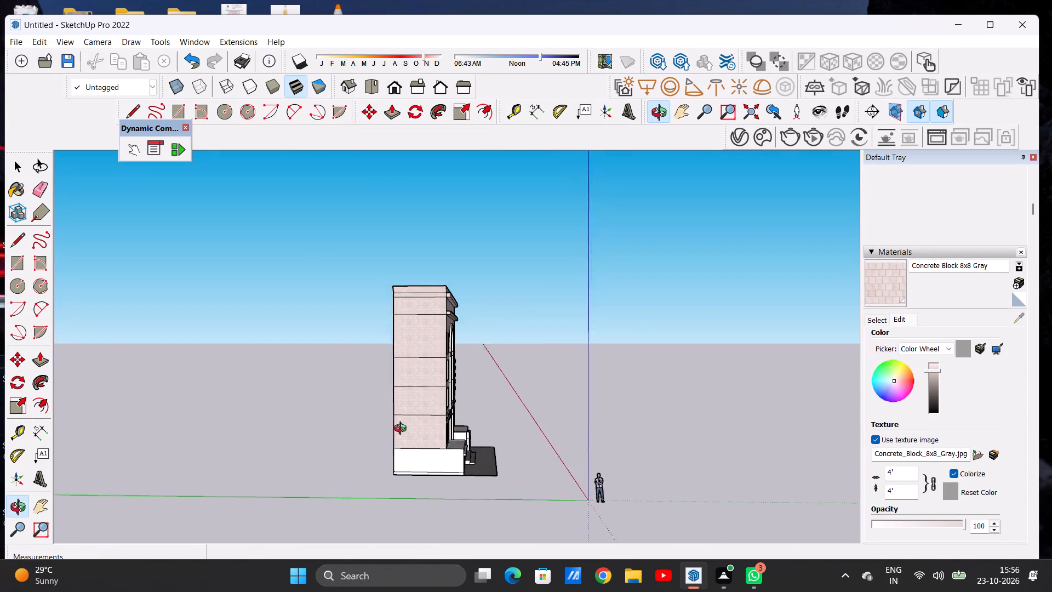
middle_click_drag(403, 430, 575, 442)
scroll(455, 464, "up", 8)
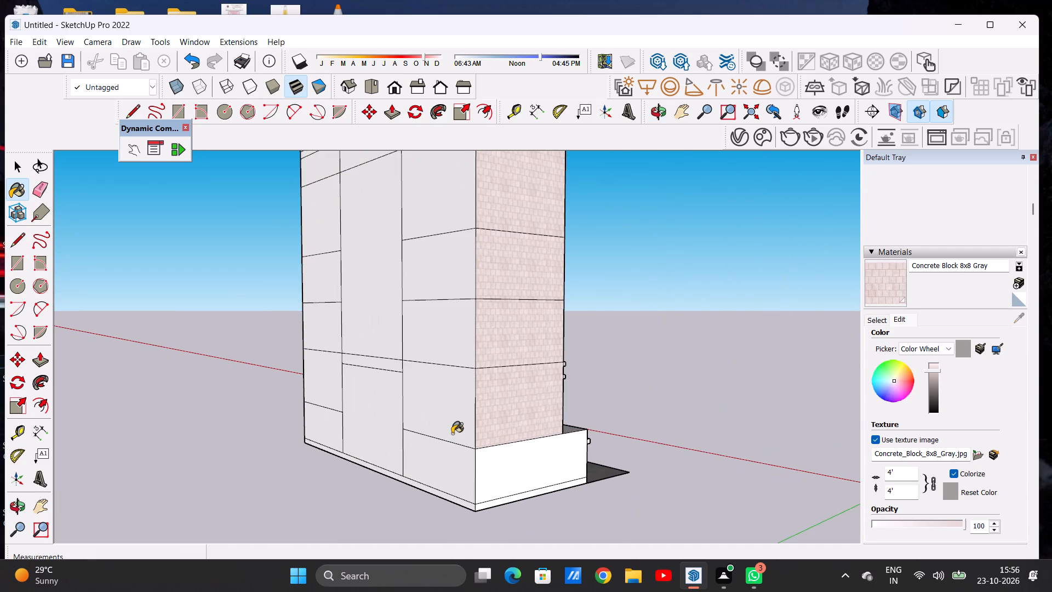
left_click(466, 407)
left_click(471, 349)
Paint the remaining upper panels of that rear wall column, including the thin strip under the cornice, with Concrete Block 8x8 Gray.
scroll(419, 414, "down", 5)
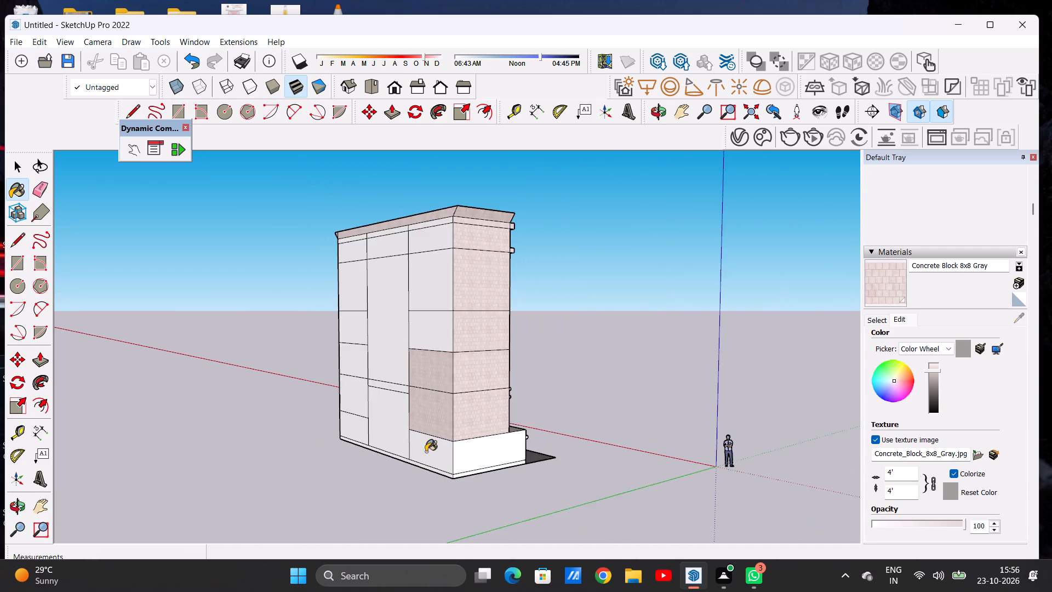
scroll(426, 454, "down", 3)
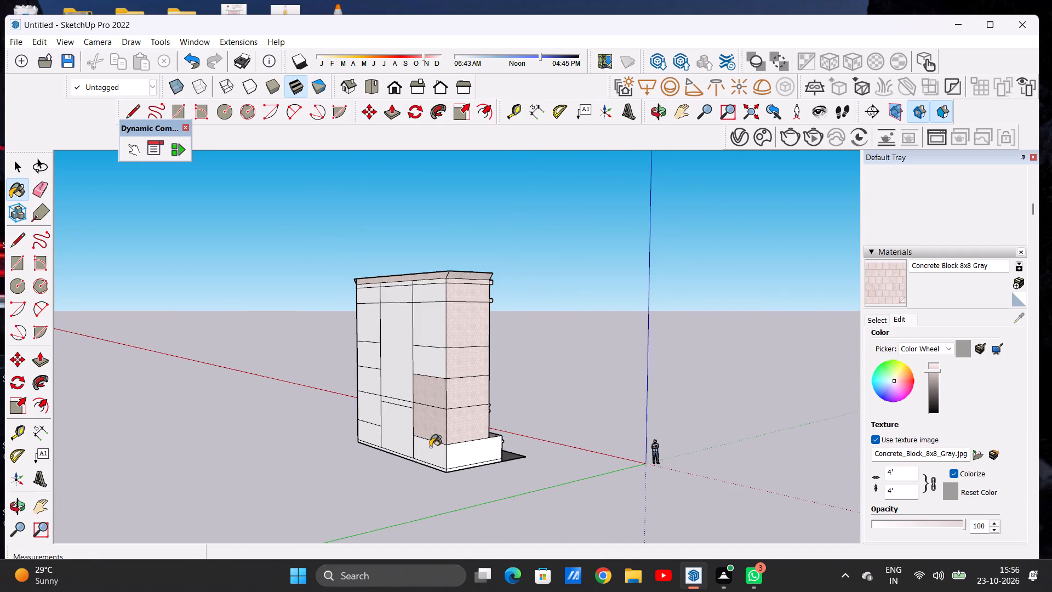
scroll(431, 283, "up", 8)
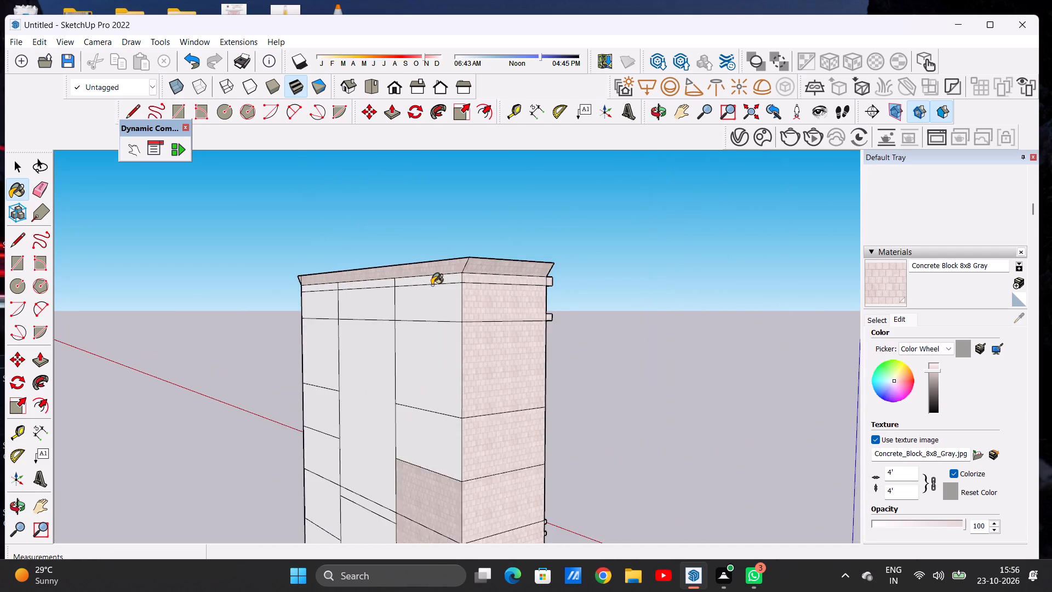
scroll(439, 291, "up", 13)
left_click(475, 258)
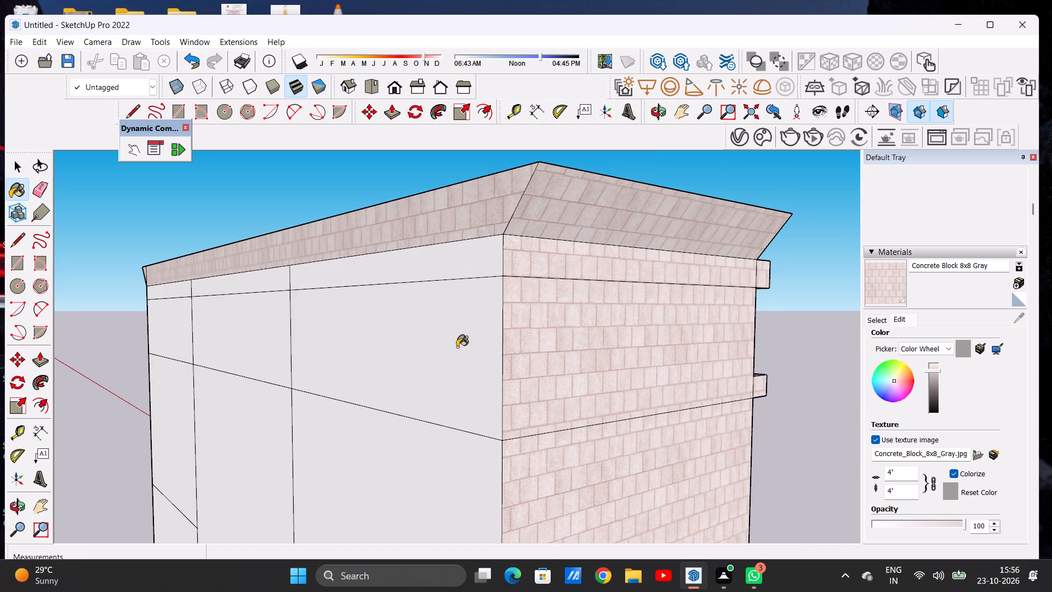
left_click(457, 347)
left_click(428, 443)
scroll(433, 397, "down", 12)
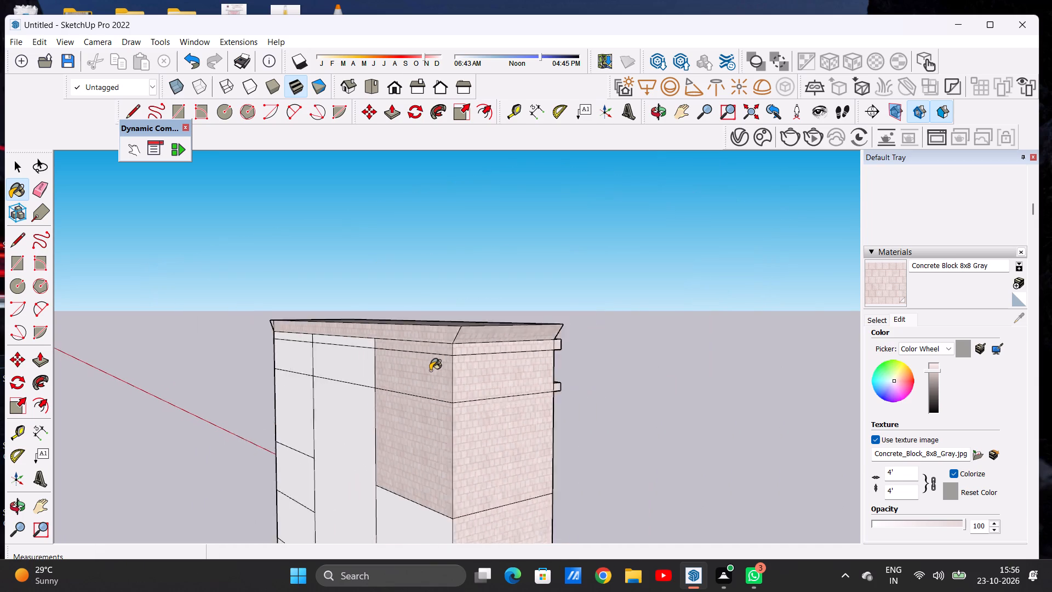
scroll(430, 371, "down", 3)
scroll(436, 505, "up", 9)
left_click(432, 509)
Paint the rear wall's middle column with Concrete Block 8x8 Gray: the lower panel, the narrow strip above it and the tall panel.
scroll(433, 471, "down", 3)
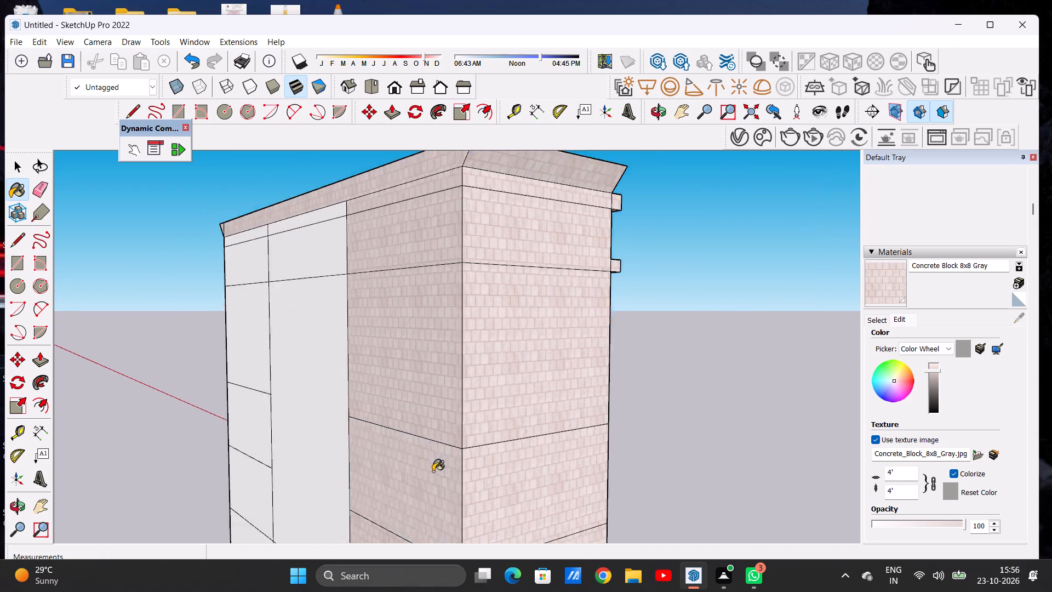
scroll(433, 471, "down", 19)
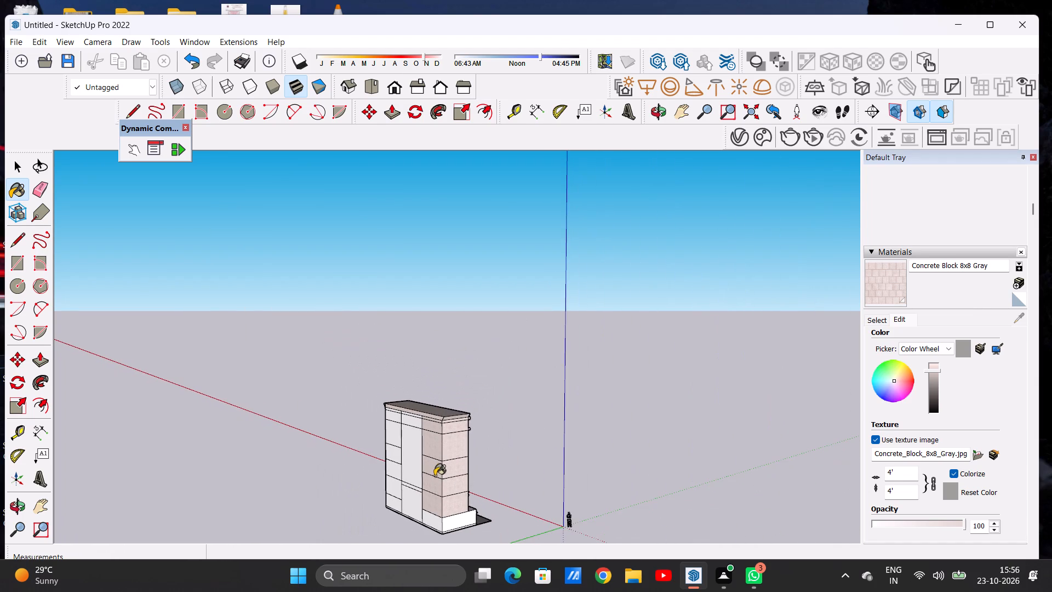
scroll(420, 506, "up", 3)
scroll(420, 506, "down", 1)
scroll(420, 506, "up", 13)
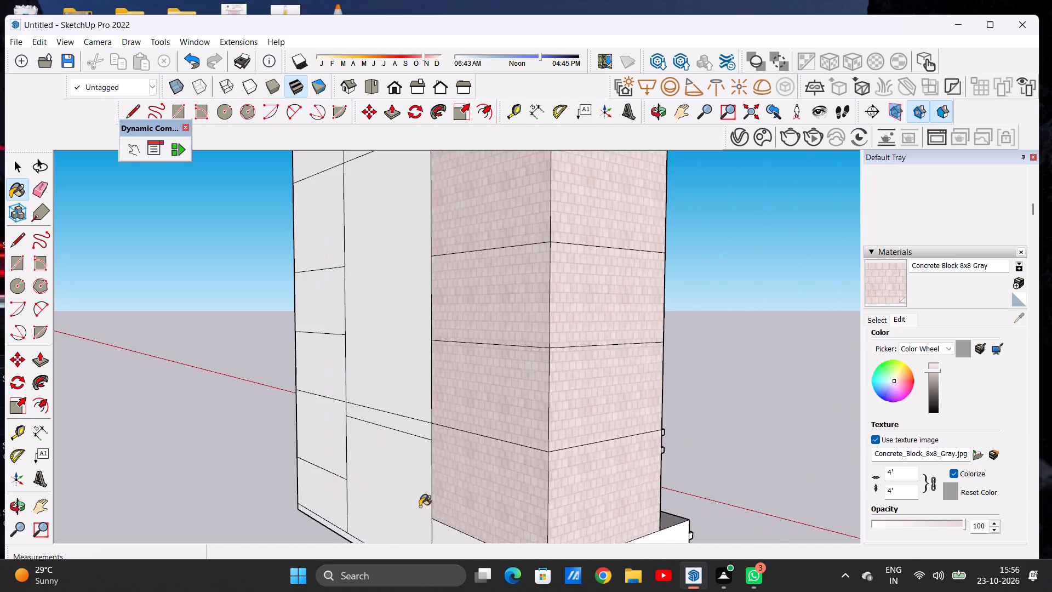
scroll(420, 506, "up", 6)
left_click(420, 506)
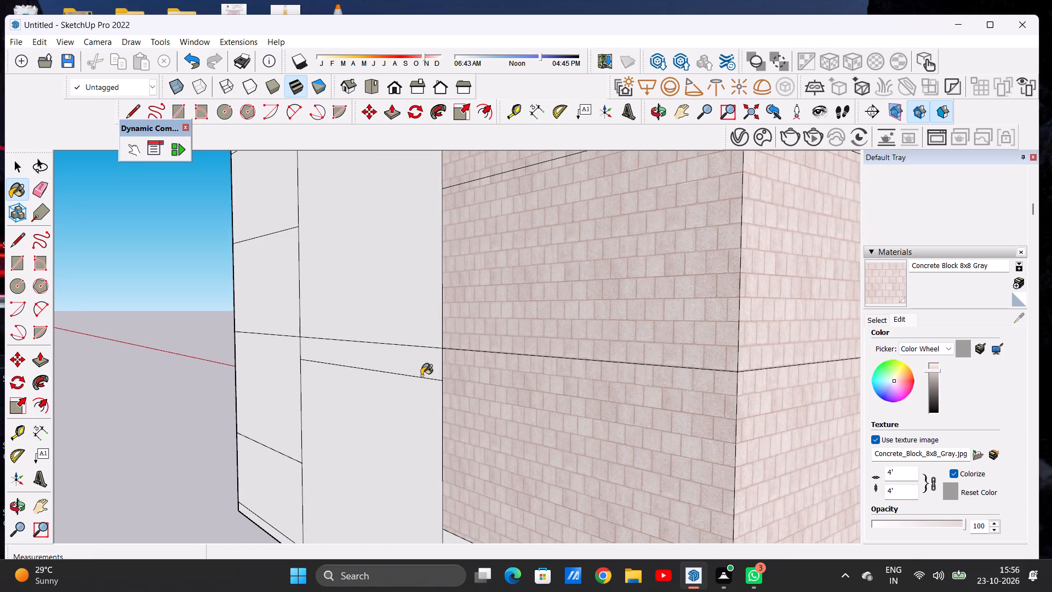
left_click(421, 375)
left_click(426, 305)
Paint the four lower panels of the rear wall's far column with Concrete Block 8x8 Gray.
scroll(419, 336, "down", 11)
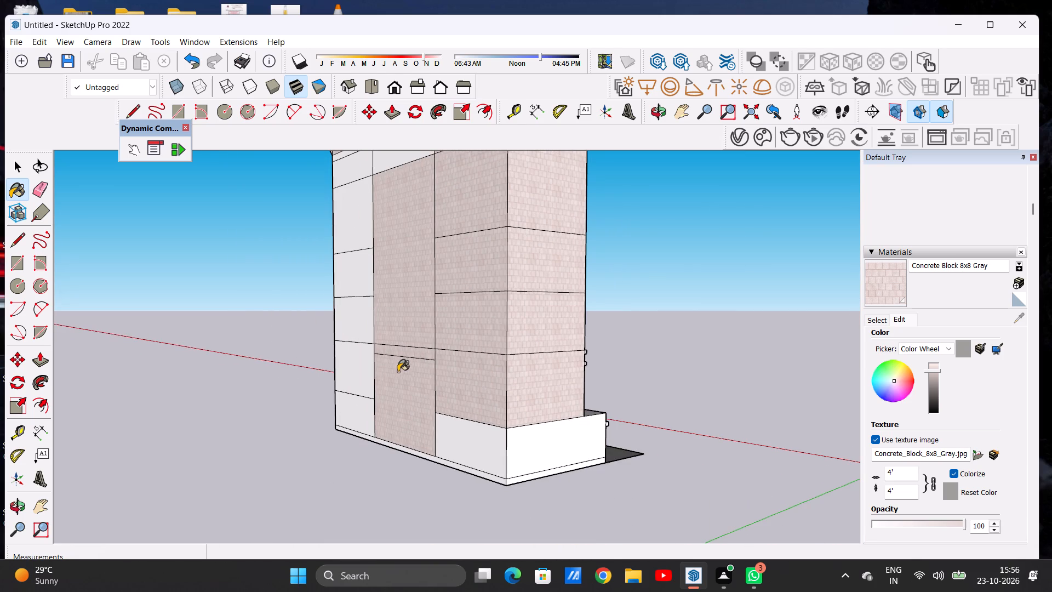
scroll(363, 428, "up", 9)
left_click(370, 425)
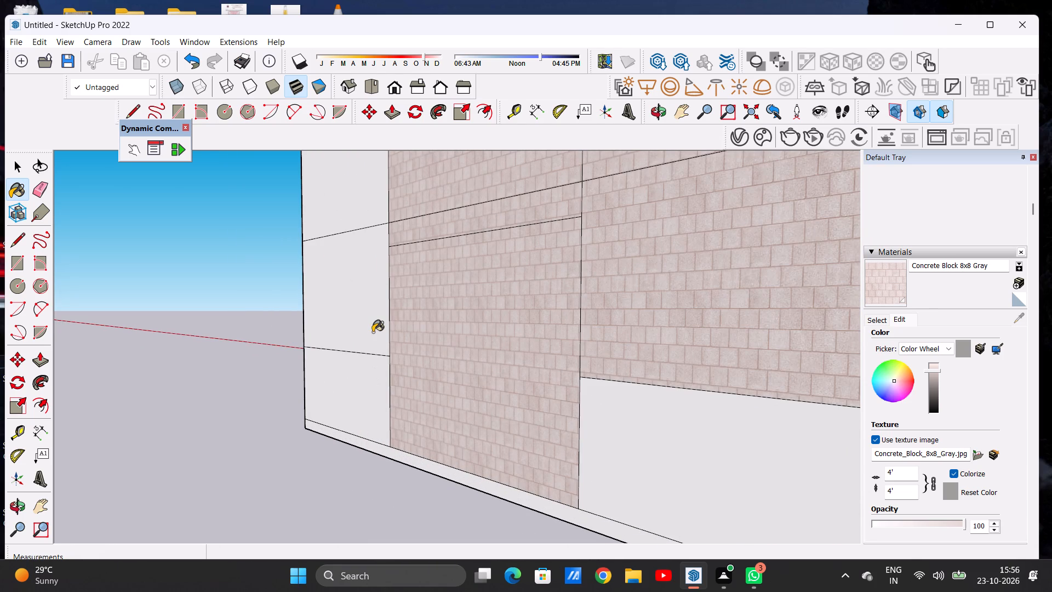
left_click(373, 332)
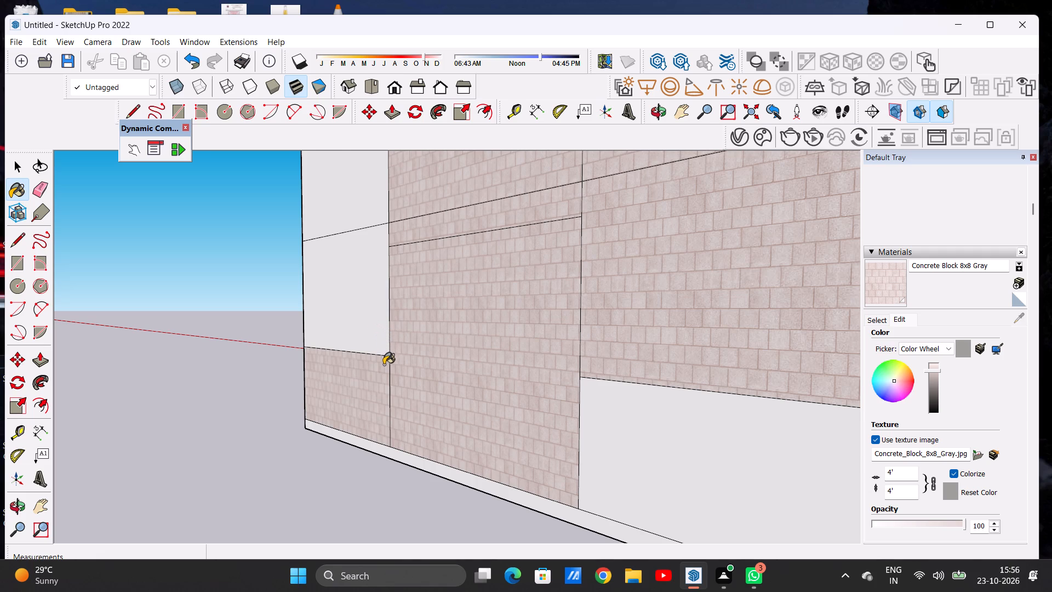
scroll(384, 366, "down", 1)
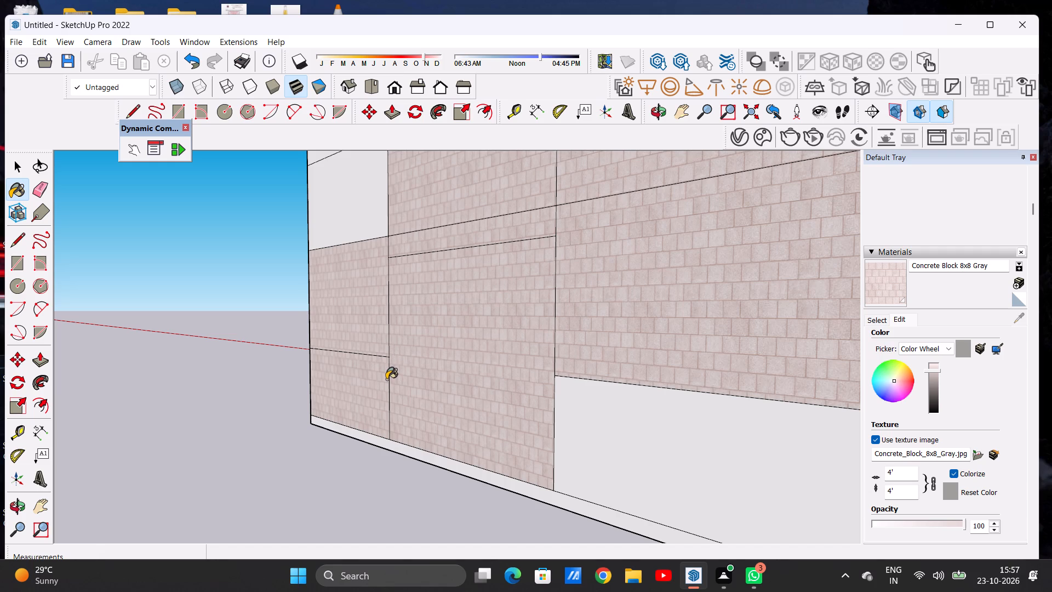
scroll(365, 355, "down", 7)
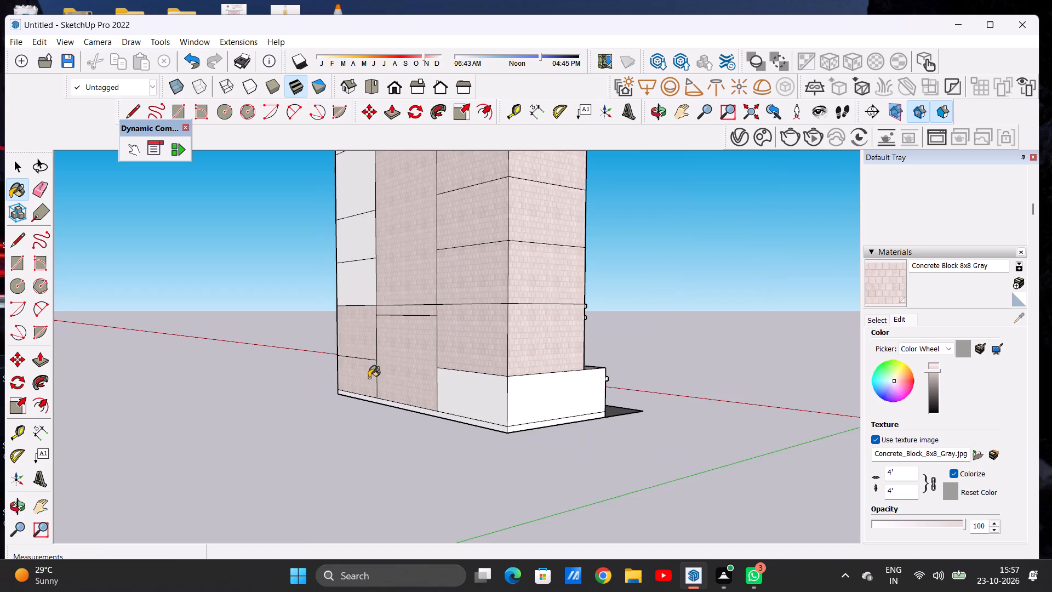
scroll(369, 378, "down", 2)
scroll(374, 317, "up", 14)
left_click(369, 284)
scroll(376, 320, "down", 8)
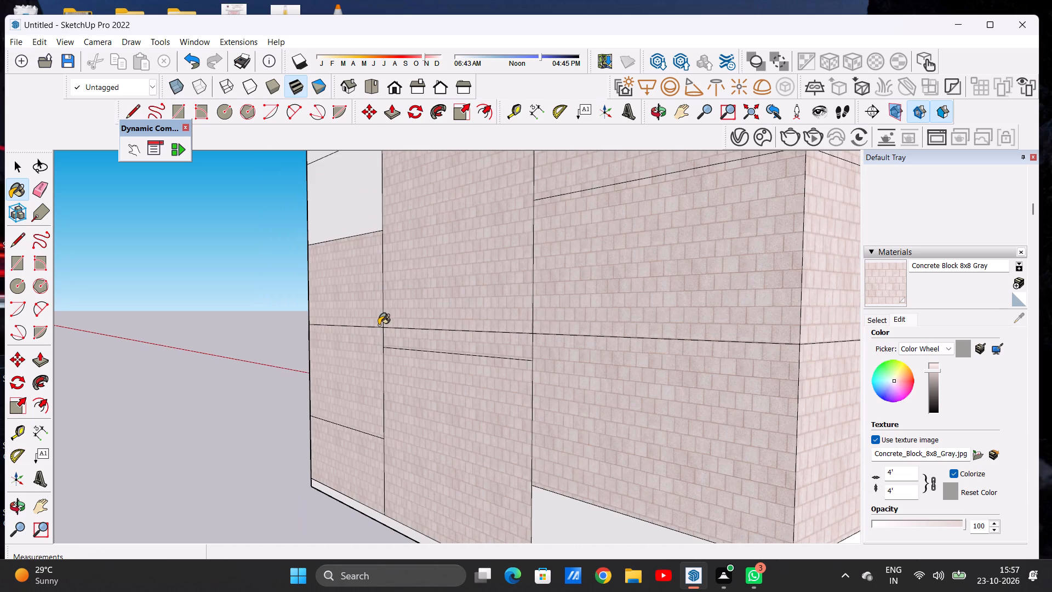
scroll(380, 326, "down", 6)
scroll(369, 263, "up", 2)
scroll(369, 263, "down", 1)
scroll(369, 263, "up", 4)
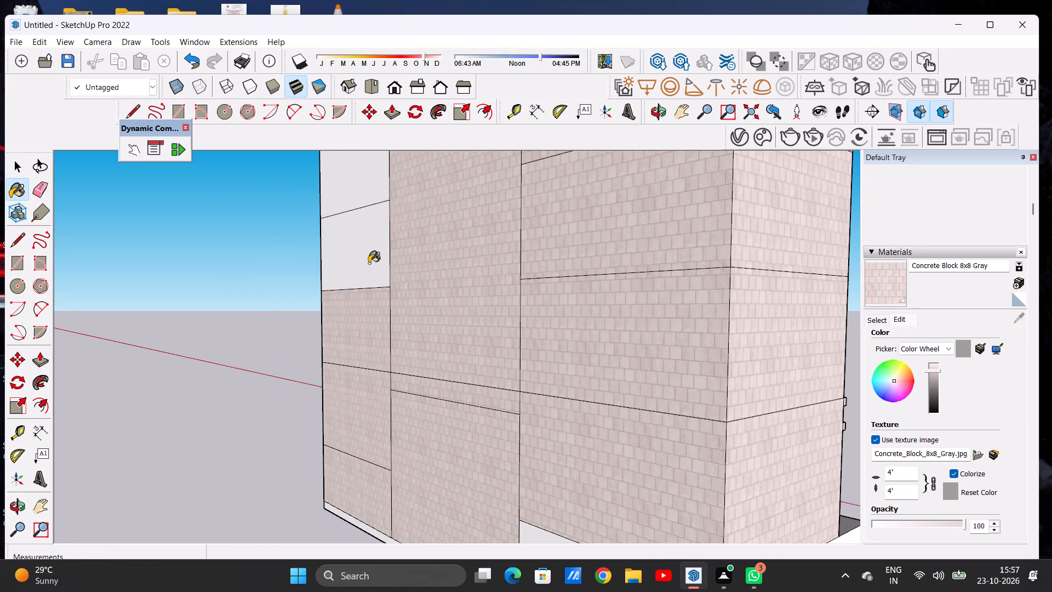
left_click(369, 263)
Paint the rear wall's thin base strip and the near column's ground-level panel with Concrete Block 8x8 Gray.
scroll(369, 271, "down", 7)
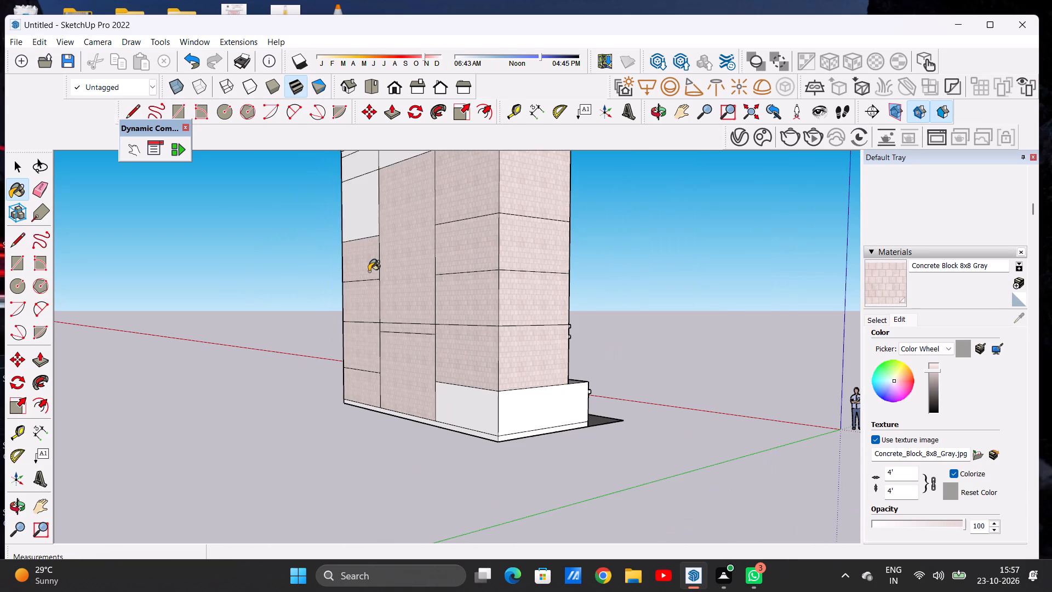
scroll(377, 429, "up", 16)
scroll(407, 402, "down", 1)
scroll(407, 402, "up", 2)
left_click(416, 392)
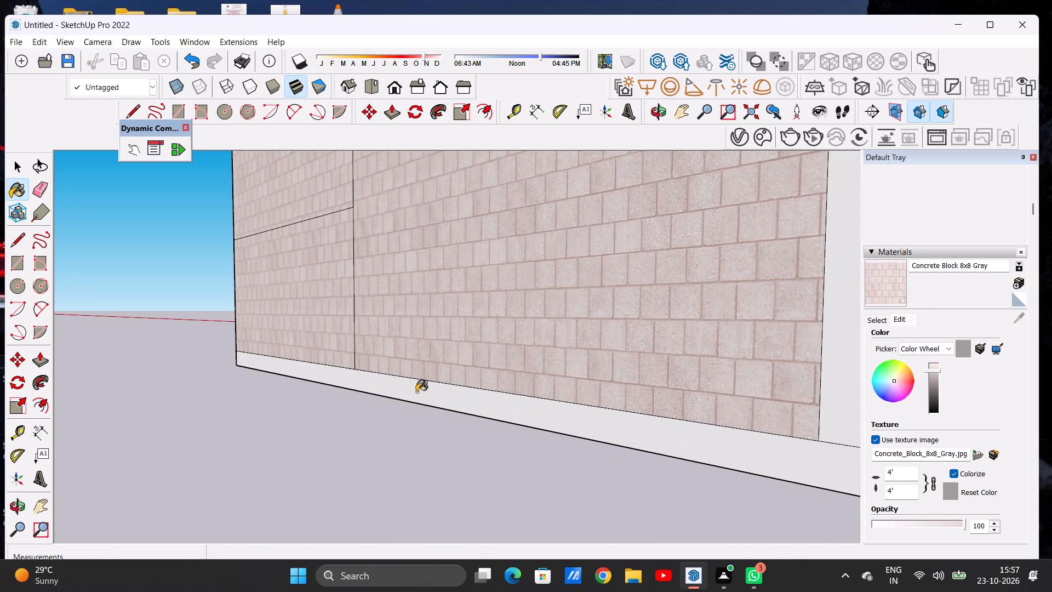
scroll(377, 398, "down", 10)
left_click(538, 378)
scroll(428, 401, "down", 8)
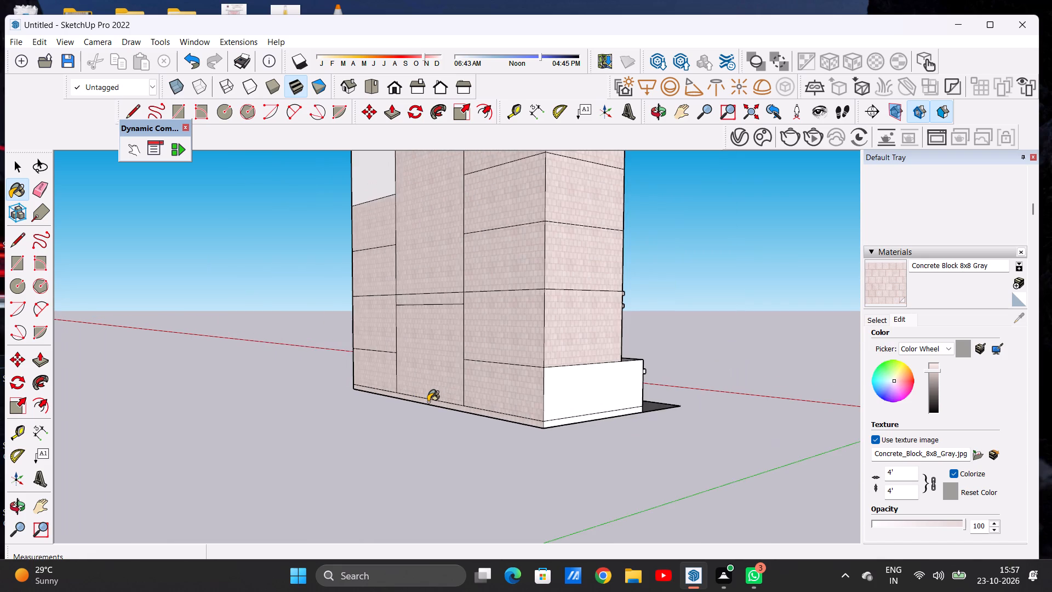
Paint the unclad upper panels and under-cornice strips of the rear wall's middle and far columns with Concrete Block 8x8 Gray.
scroll(428, 407, "down", 6)
scroll(420, 185, "up", 8)
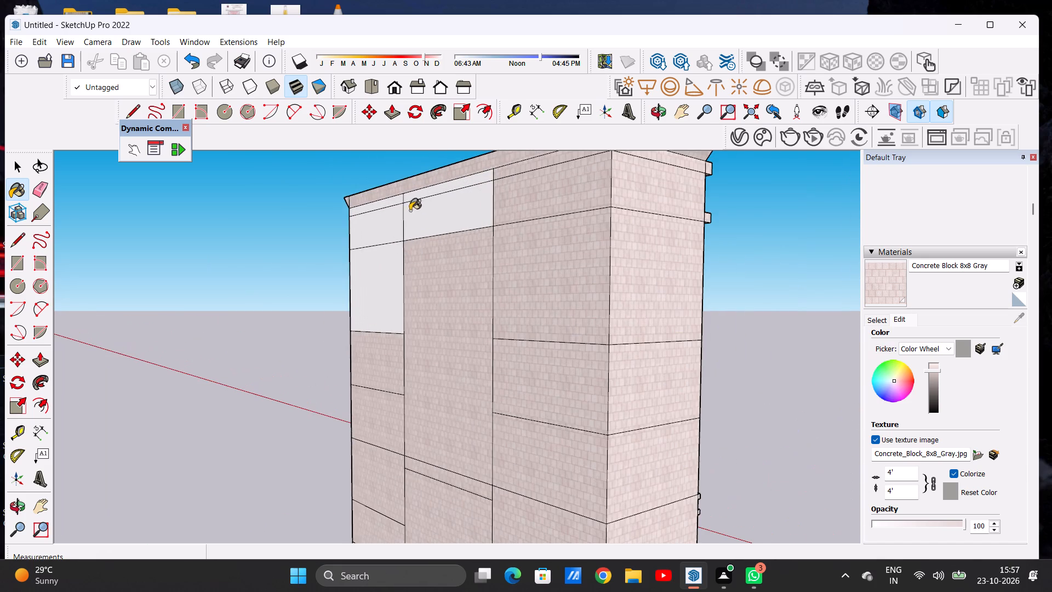
scroll(415, 191, "up", 14)
scroll(415, 200, "down", 1)
left_click(415, 200)
left_click(461, 278)
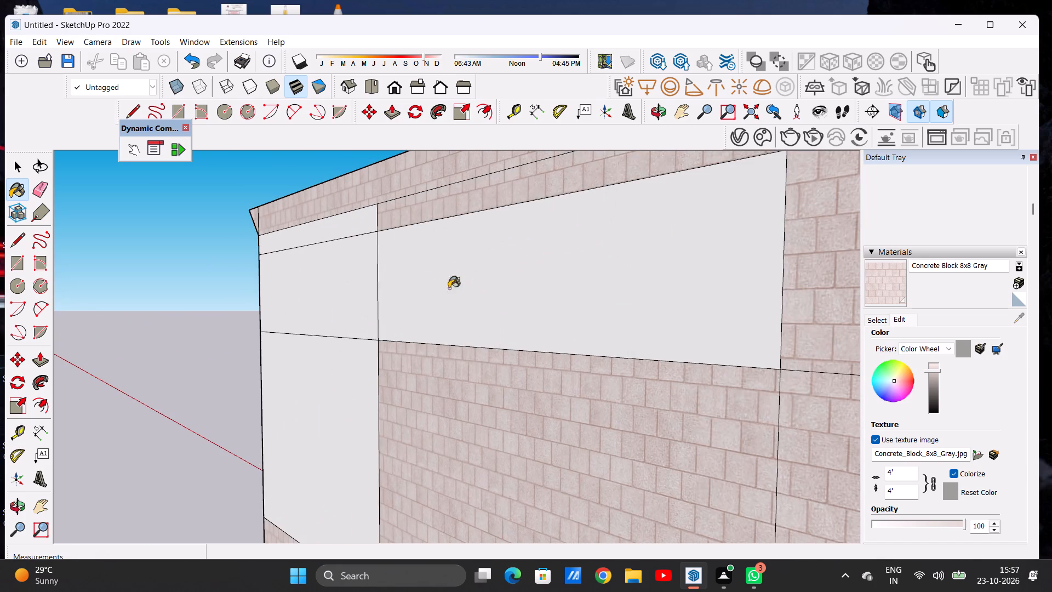
left_click(362, 293)
left_click(355, 219)
left_click_drag(342, 368, 342, 369)
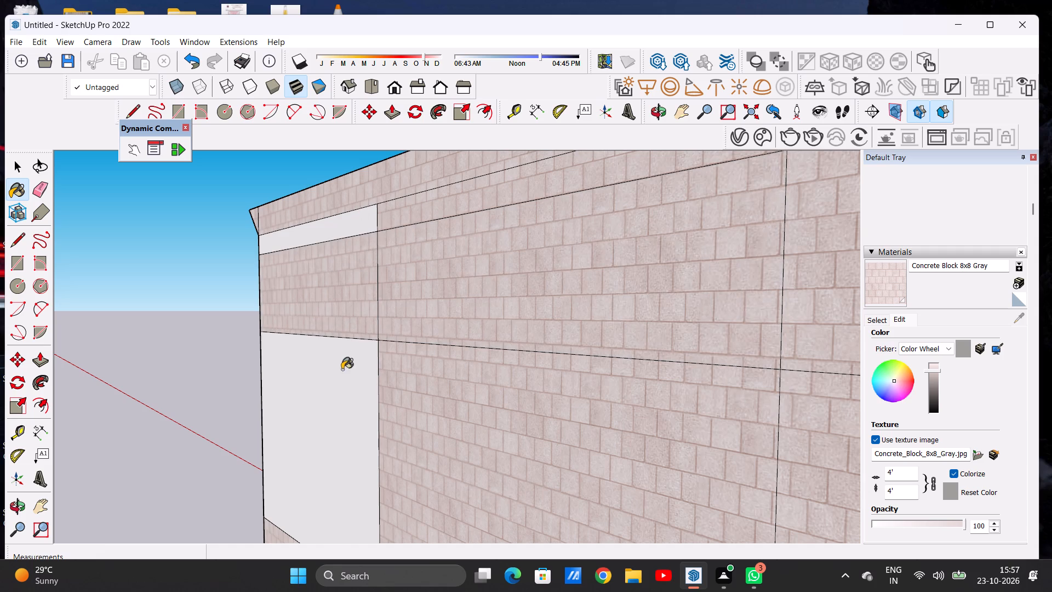
left_click_drag(342, 369, 342, 381)
scroll(416, 340, "down", 6)
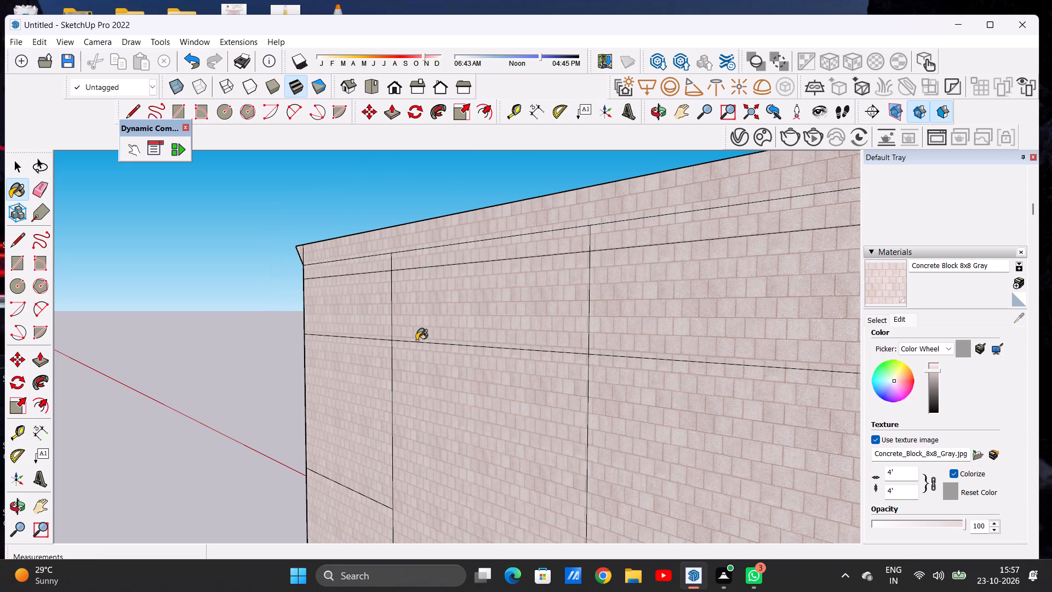
Paint the side wall's white ground-level face and the thin base strip beneath it with Concrete Block 8x8 Gray.
scroll(409, 328, "down", 6)
scroll(408, 328, "up", 1)
scroll(408, 328, "down", 14)
scroll(422, 434, "up", 6)
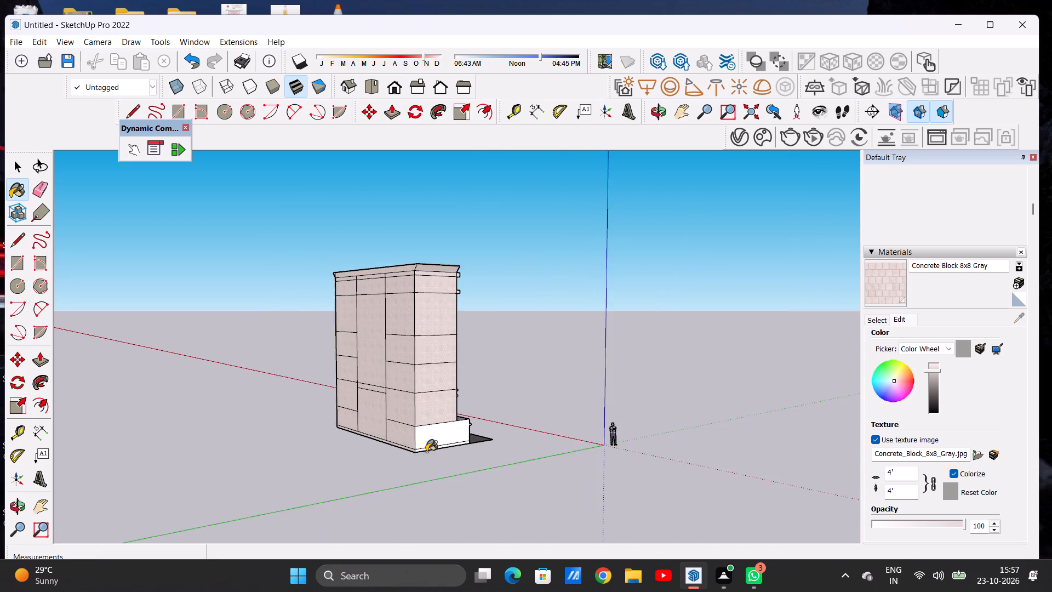
scroll(426, 452, "up", 13)
left_click(438, 449)
scroll(398, 371, "down", 5)
scroll(408, 474, "up", 7)
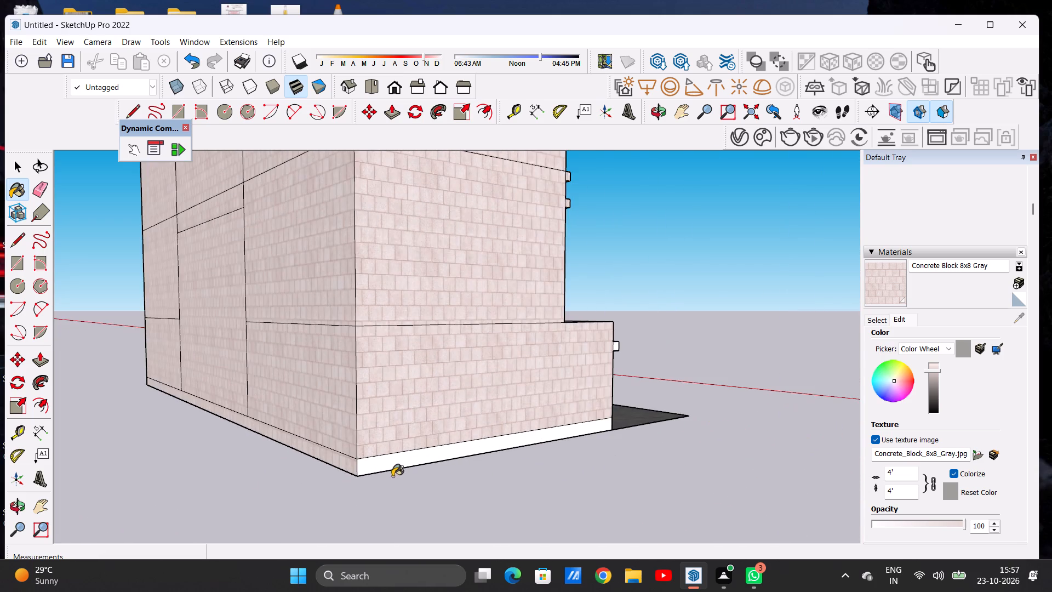
scroll(390, 469, "up", 5)
left_click(382, 459)
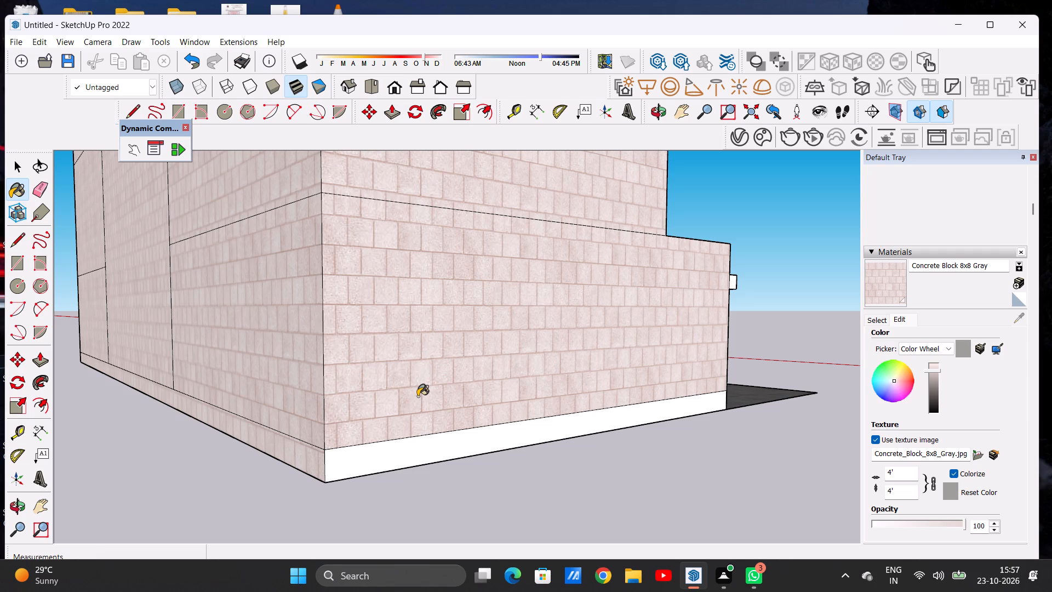
scroll(414, 391, "down", 15)
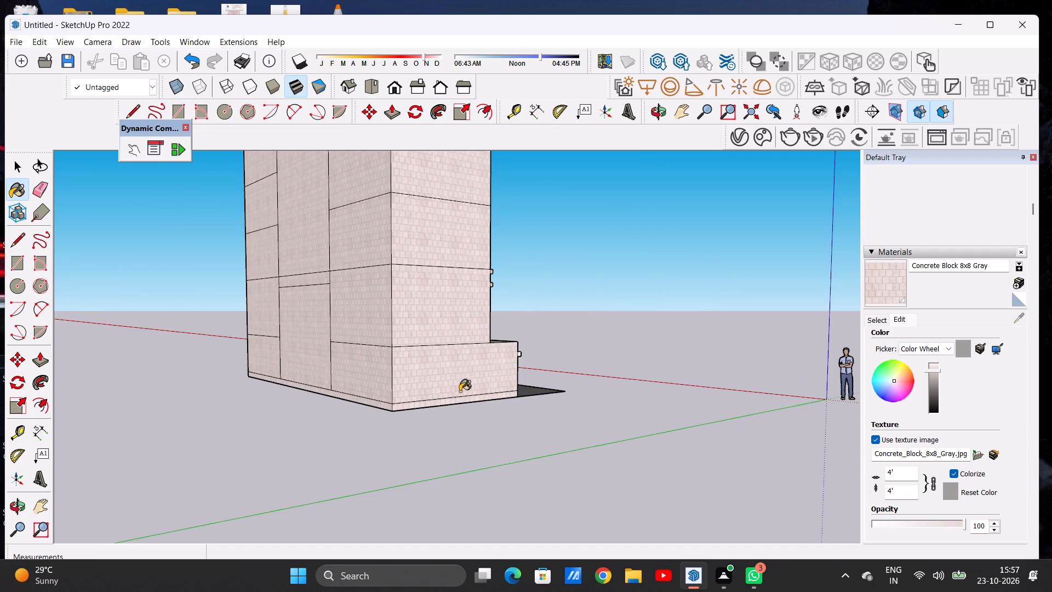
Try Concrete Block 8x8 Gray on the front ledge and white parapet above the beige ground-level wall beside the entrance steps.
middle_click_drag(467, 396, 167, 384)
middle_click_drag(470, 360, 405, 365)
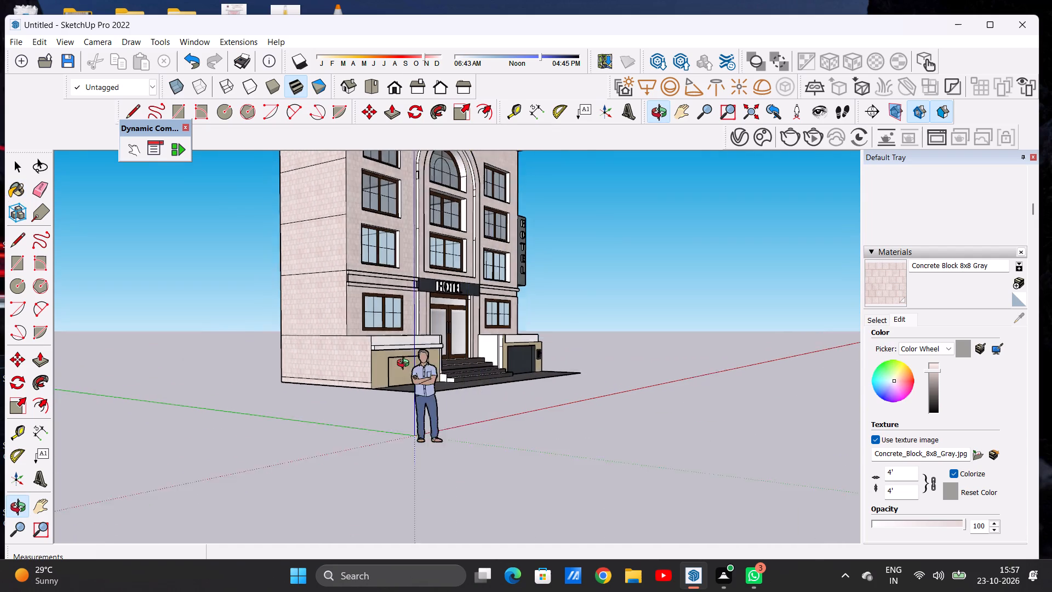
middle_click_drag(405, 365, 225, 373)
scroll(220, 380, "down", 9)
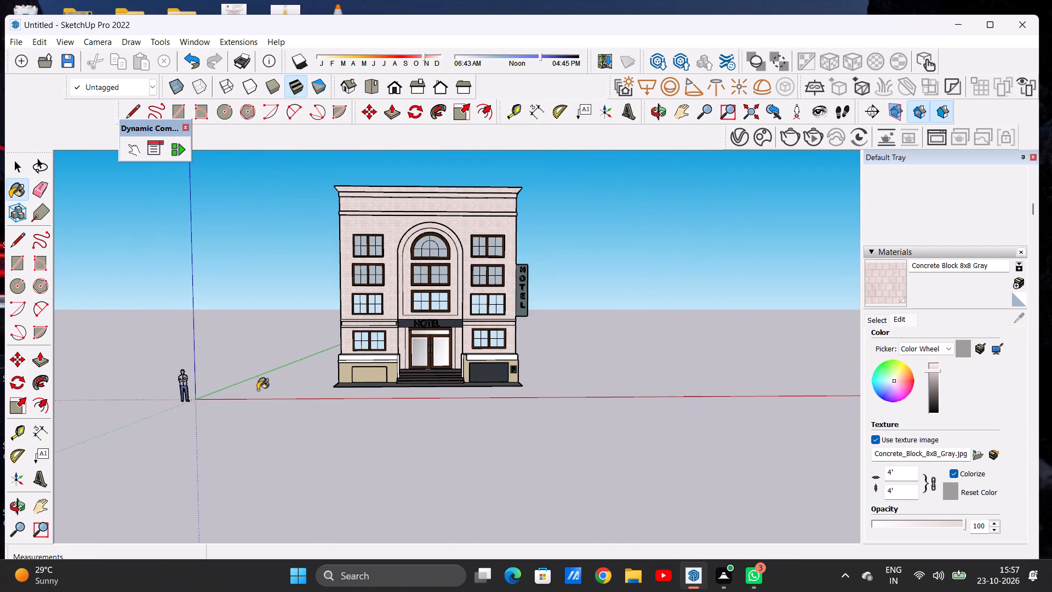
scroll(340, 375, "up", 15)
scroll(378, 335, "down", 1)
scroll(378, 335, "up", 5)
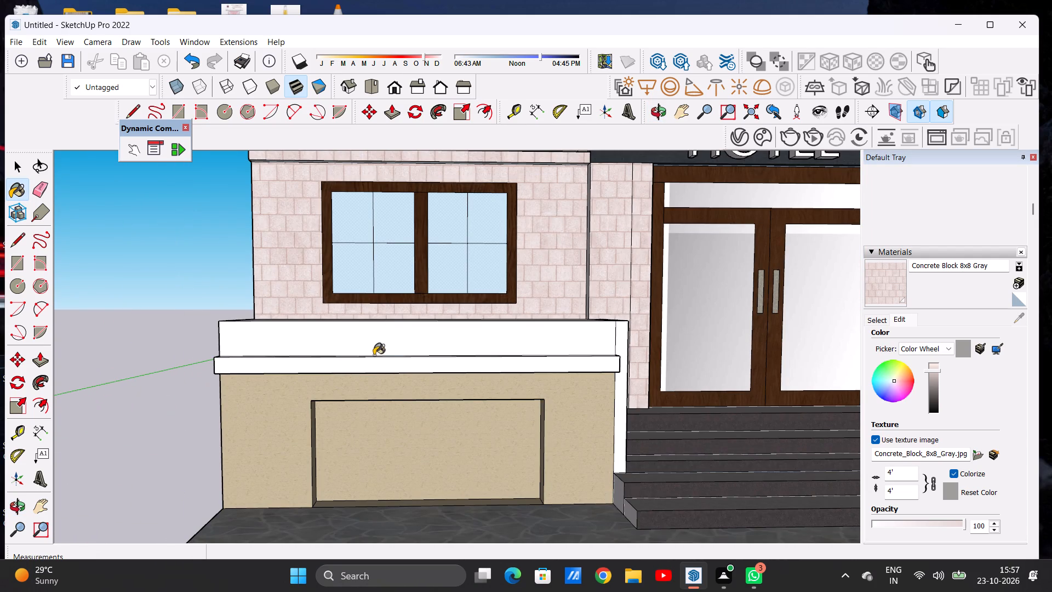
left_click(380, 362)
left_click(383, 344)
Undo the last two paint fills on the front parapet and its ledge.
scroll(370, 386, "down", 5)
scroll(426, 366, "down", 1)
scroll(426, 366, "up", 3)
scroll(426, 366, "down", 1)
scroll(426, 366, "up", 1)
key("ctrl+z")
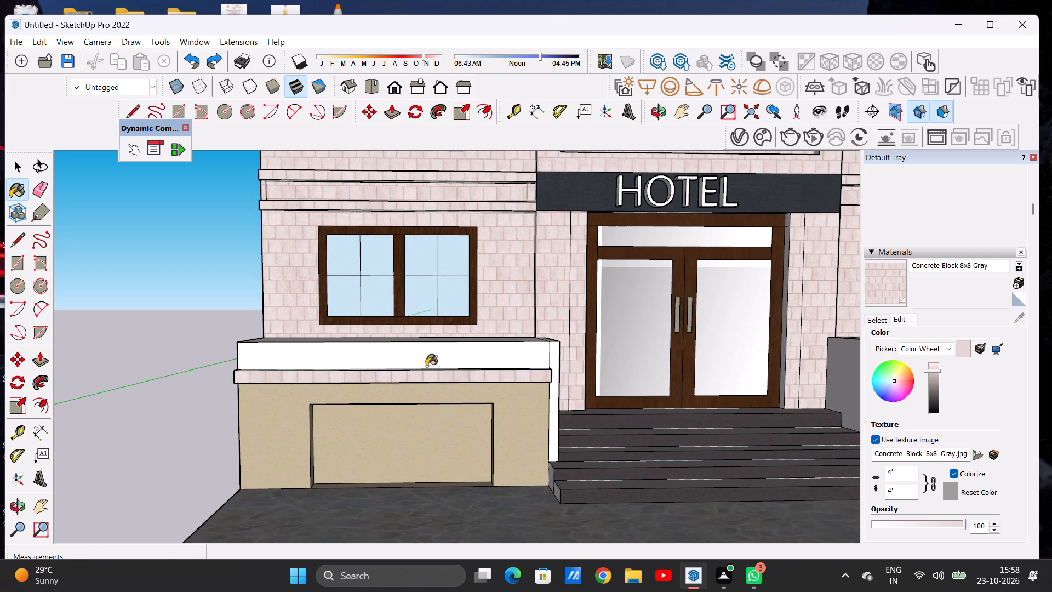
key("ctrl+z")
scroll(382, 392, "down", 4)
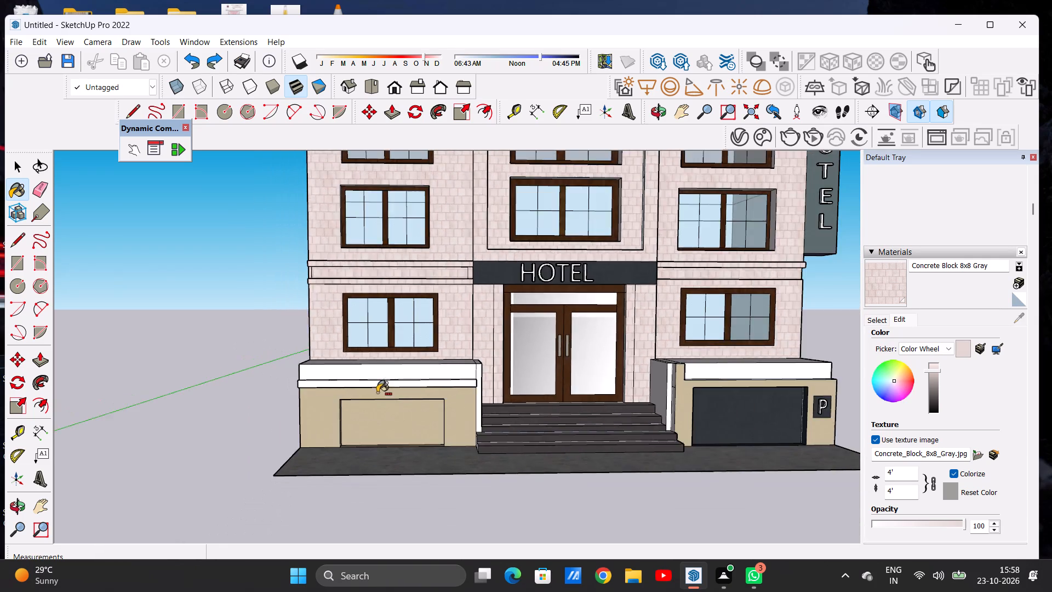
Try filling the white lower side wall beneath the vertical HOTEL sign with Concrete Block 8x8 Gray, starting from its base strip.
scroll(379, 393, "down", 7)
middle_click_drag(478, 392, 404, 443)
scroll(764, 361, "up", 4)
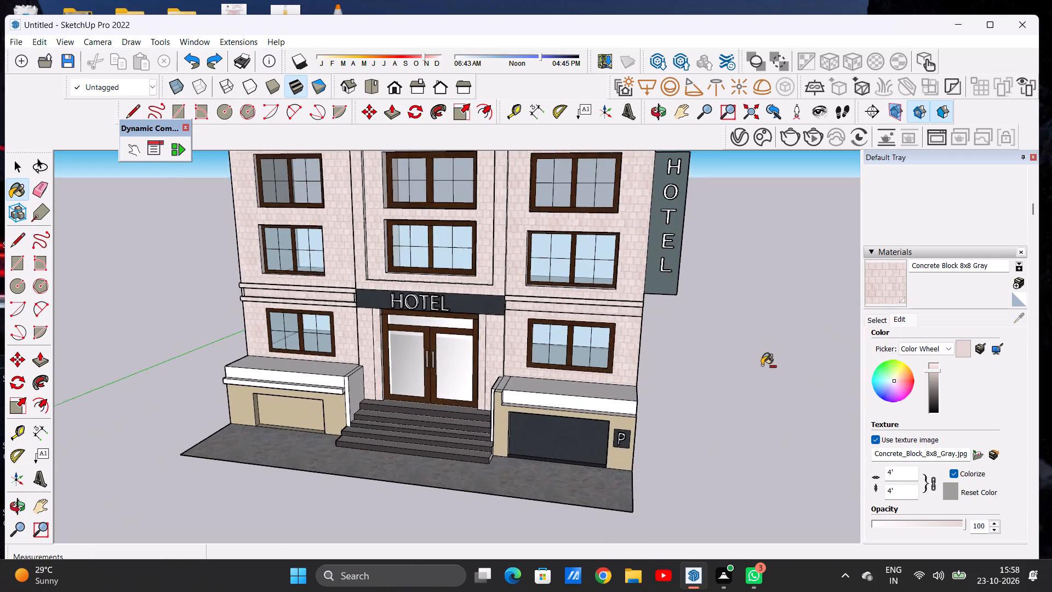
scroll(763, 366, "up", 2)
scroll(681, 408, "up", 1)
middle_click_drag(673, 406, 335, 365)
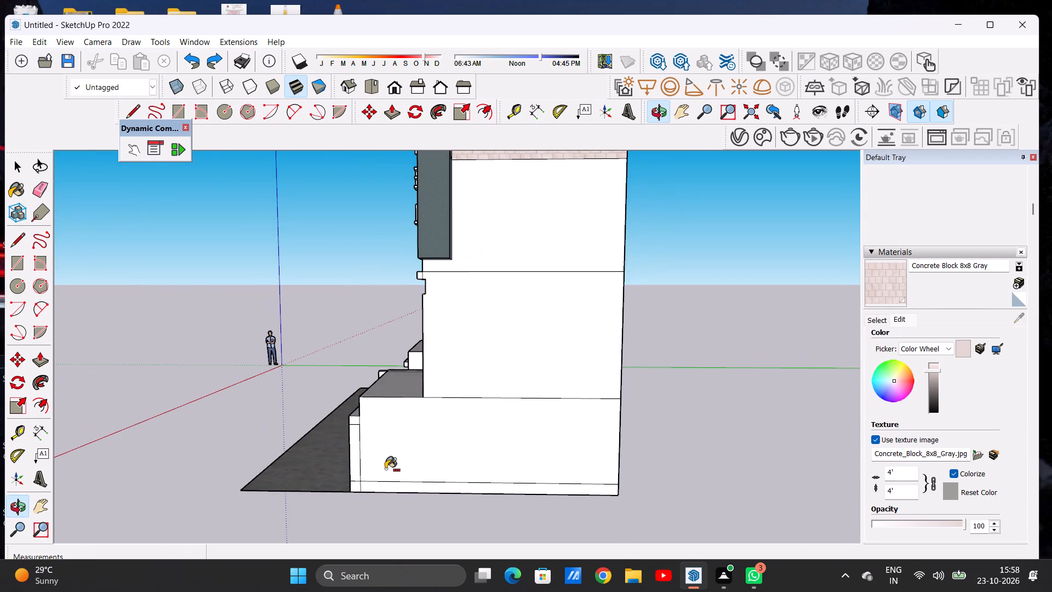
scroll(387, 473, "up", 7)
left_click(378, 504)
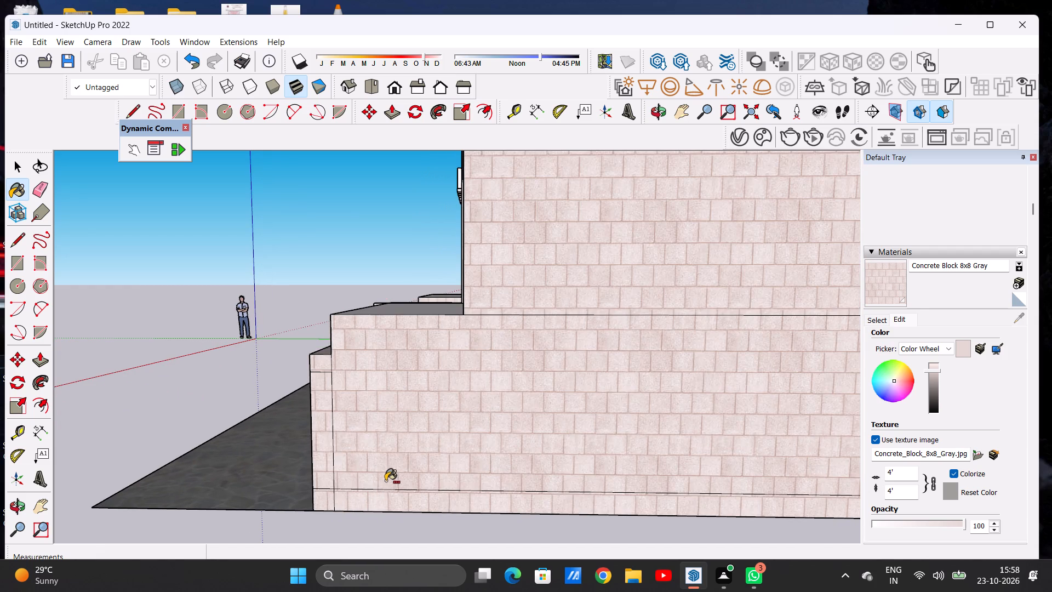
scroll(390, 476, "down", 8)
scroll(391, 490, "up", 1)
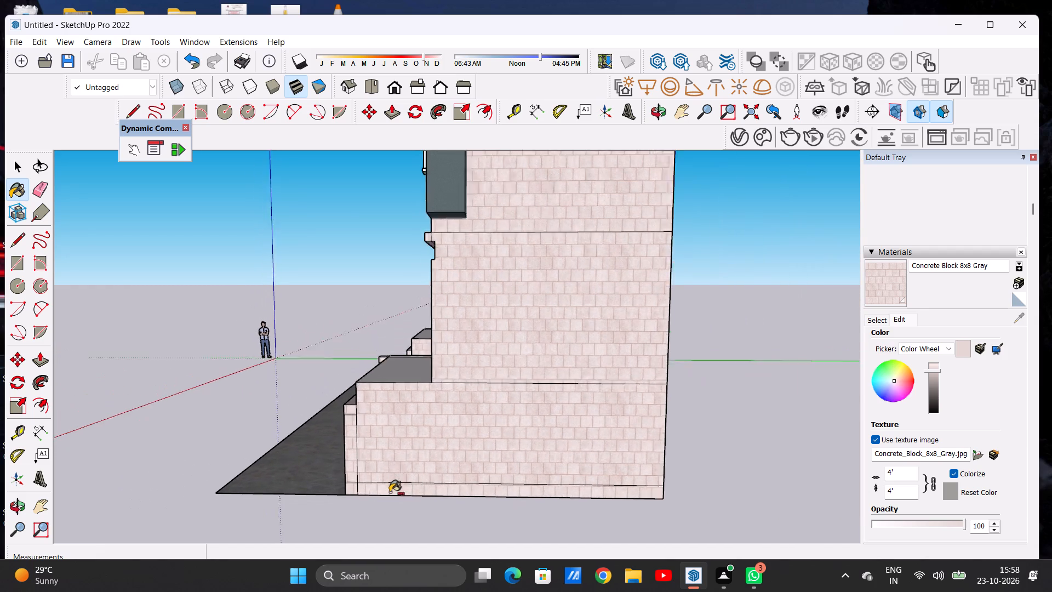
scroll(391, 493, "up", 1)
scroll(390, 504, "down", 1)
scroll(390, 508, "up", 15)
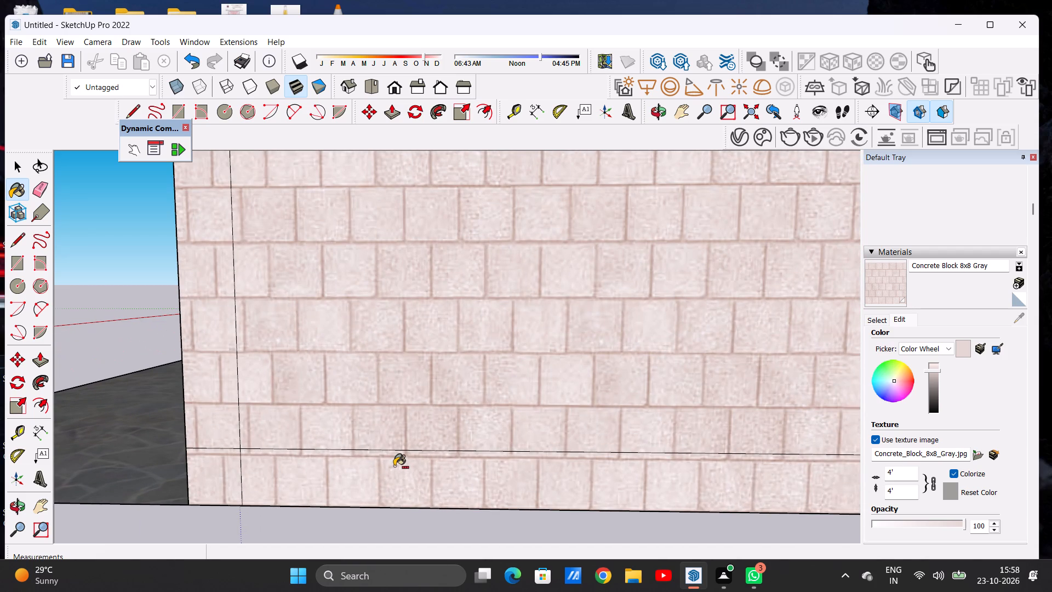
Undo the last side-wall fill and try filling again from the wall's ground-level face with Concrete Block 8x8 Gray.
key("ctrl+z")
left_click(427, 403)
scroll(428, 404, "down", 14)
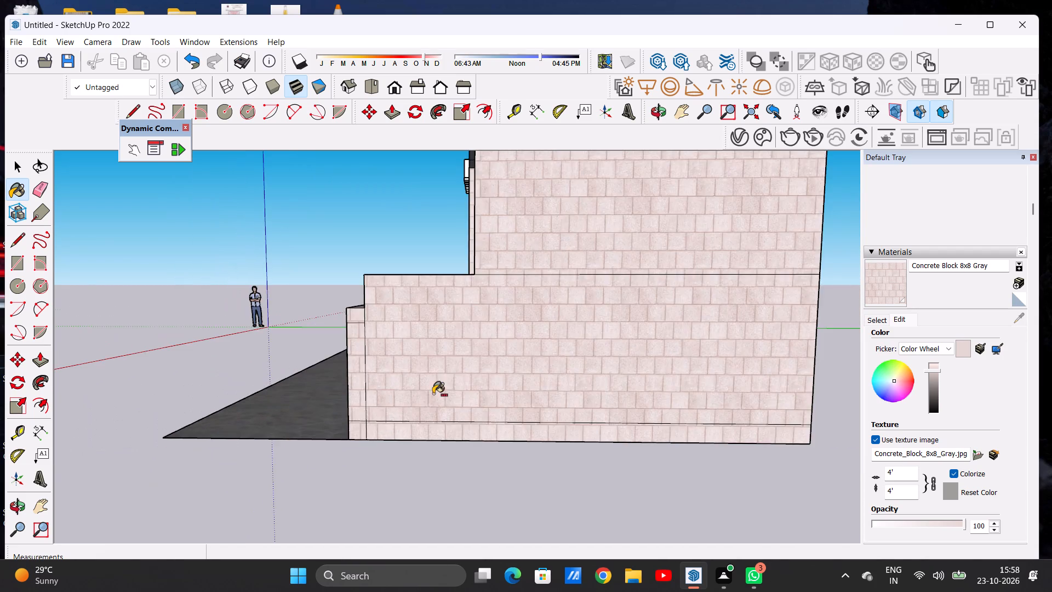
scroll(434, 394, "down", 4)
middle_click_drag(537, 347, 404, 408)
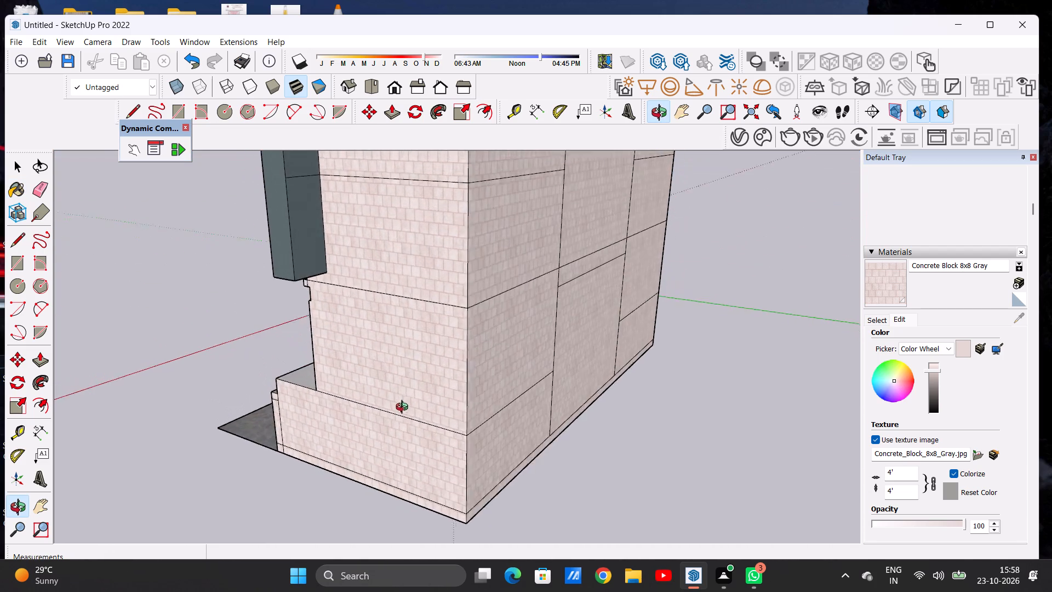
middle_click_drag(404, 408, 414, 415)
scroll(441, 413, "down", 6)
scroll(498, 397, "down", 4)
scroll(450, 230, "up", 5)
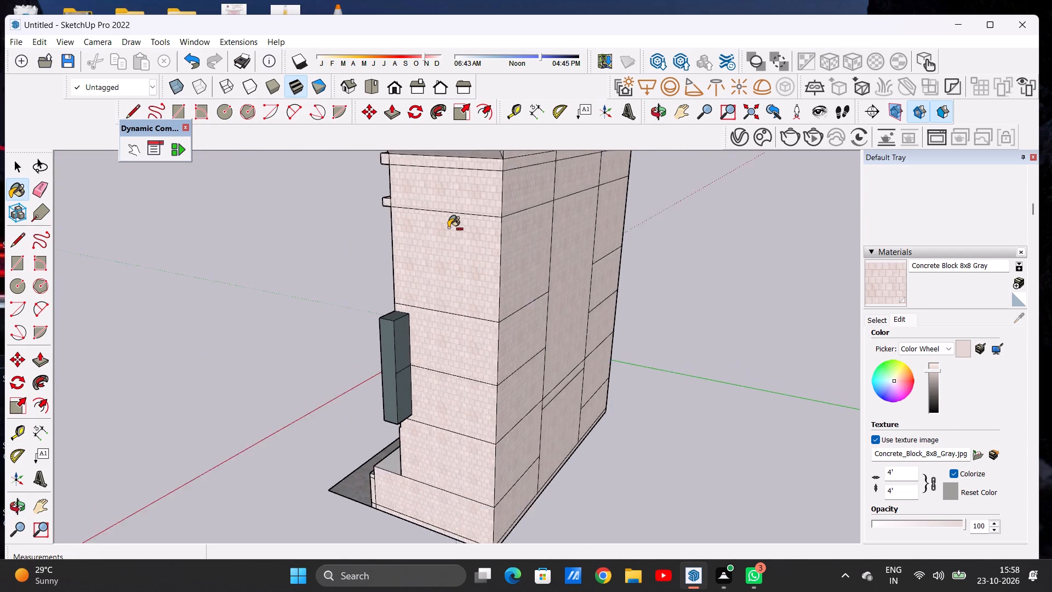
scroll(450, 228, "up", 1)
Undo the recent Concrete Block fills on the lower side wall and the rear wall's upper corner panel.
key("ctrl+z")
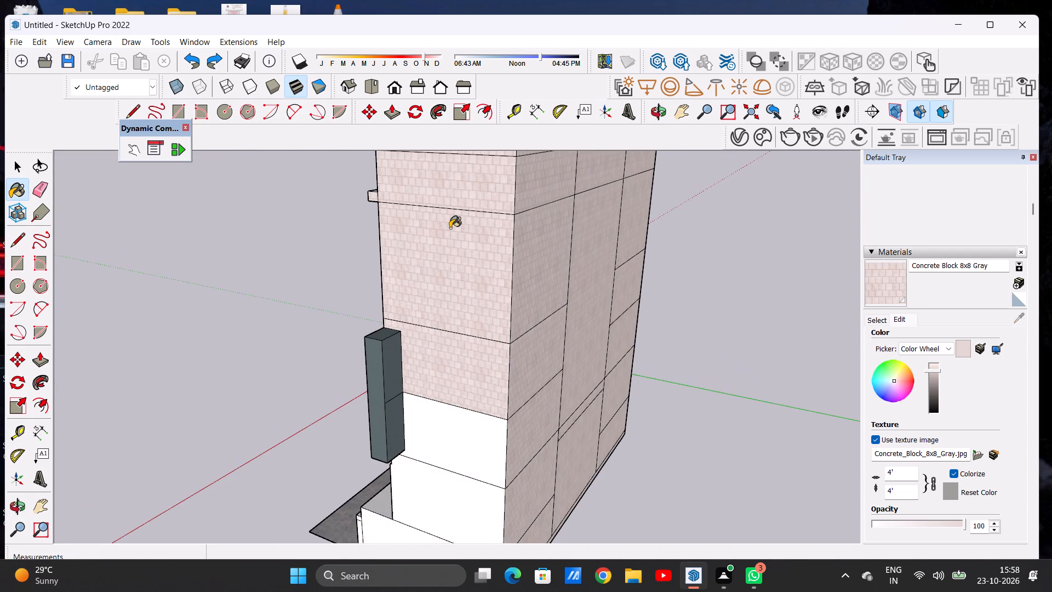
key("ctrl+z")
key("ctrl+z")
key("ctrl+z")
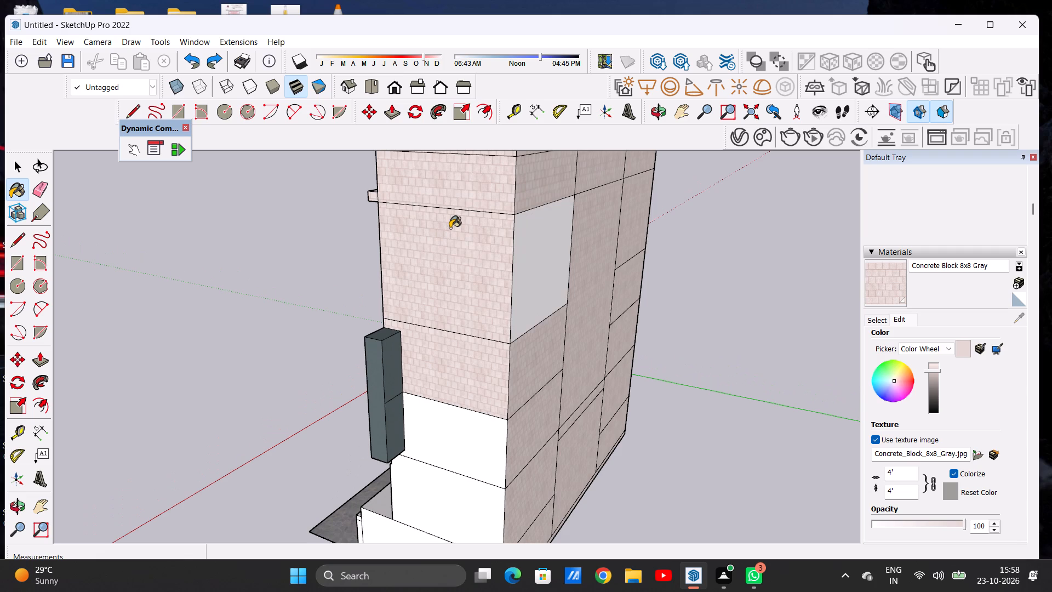
Repaint the rear wall's unclad upper panel beside the side-wall corner with Concrete Block 8x8 Gray.
key("space")
scroll(458, 234, "down", 7)
scroll(521, 249, "up", 7)
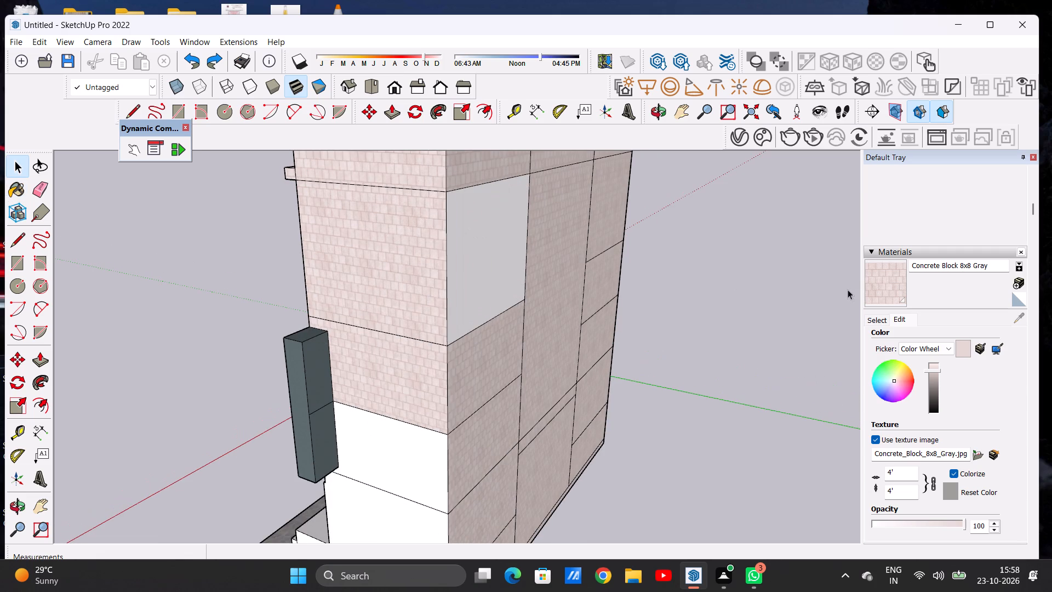
left_click(895, 283)
left_click(465, 278)
scroll(462, 248, "down", 8)
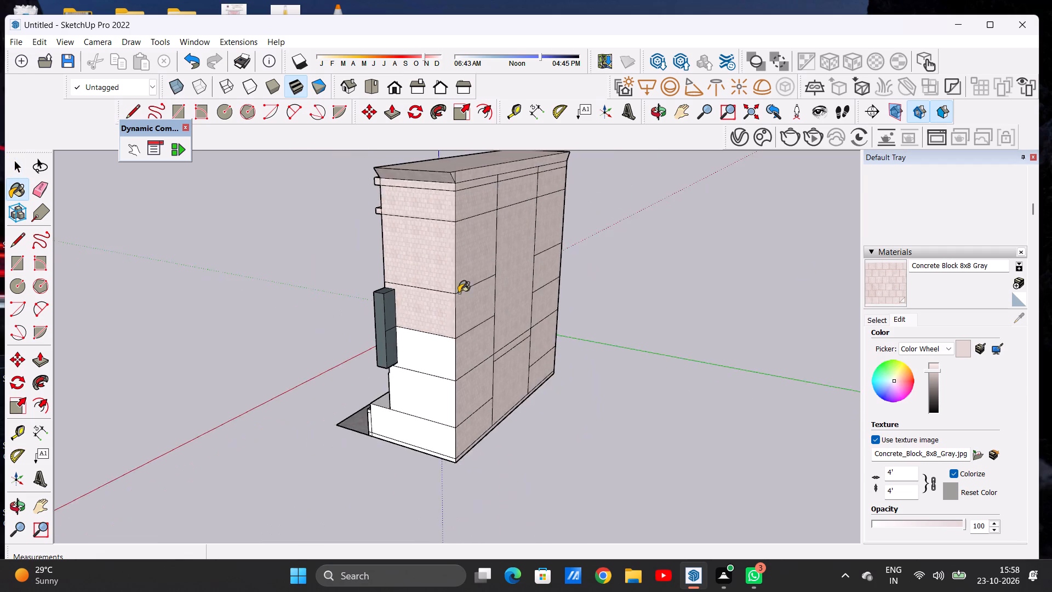
Paint the side wall's two white panels between the HOTEL sign and the ground-level block with Concrete Block 8x8 Gray.
scroll(436, 373, "up", 7)
left_click(453, 337)
scroll(453, 317, "up", 3)
scroll(454, 317, "down", 1)
scroll(454, 317, "up", 7)
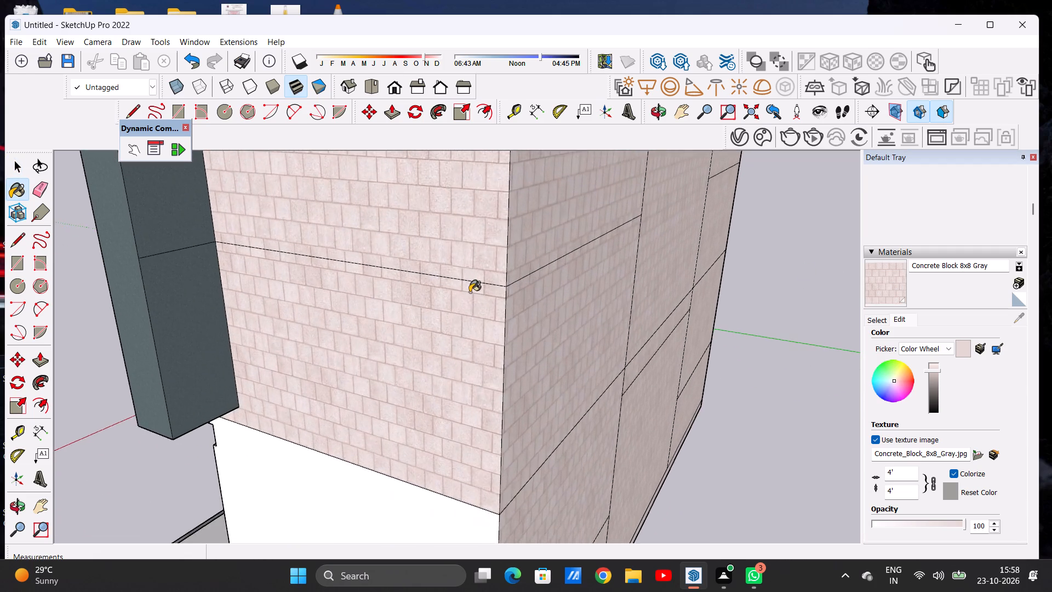
scroll(470, 292, "up", 8)
scroll(472, 259, "down", 4)
scroll(473, 259, "up", 1)
scroll(473, 259, "down", 13)
scroll(415, 288, "down", 6)
scroll(422, 374, "up", 3)
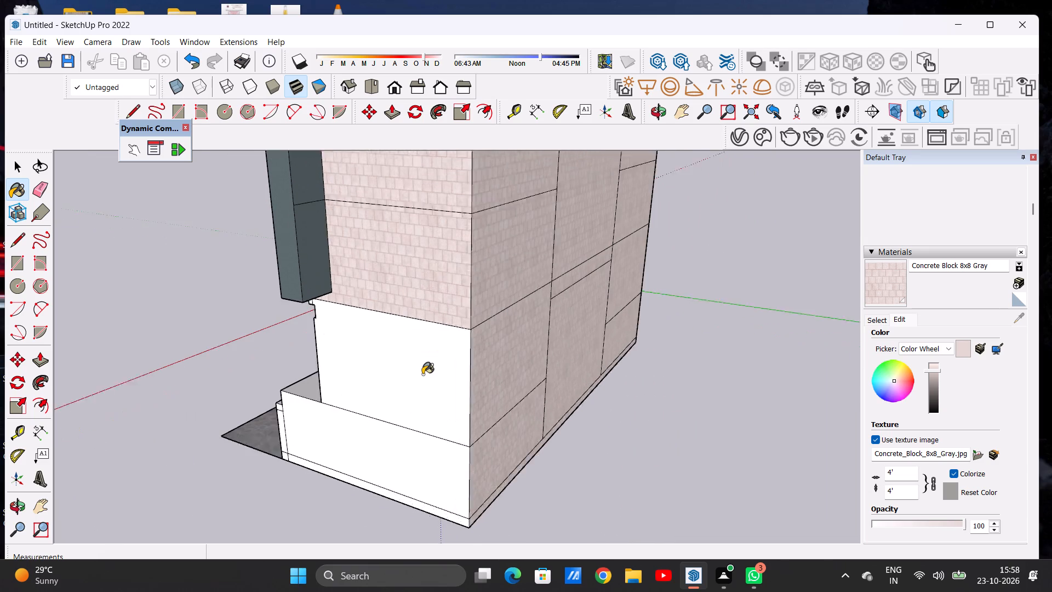
scroll(422, 374, "up", 3)
left_click(433, 358)
scroll(453, 209, "down", 5)
scroll(370, 278, "up", 3)
scroll(368, 280, "down", 1)
scroll(367, 282, "up", 3)
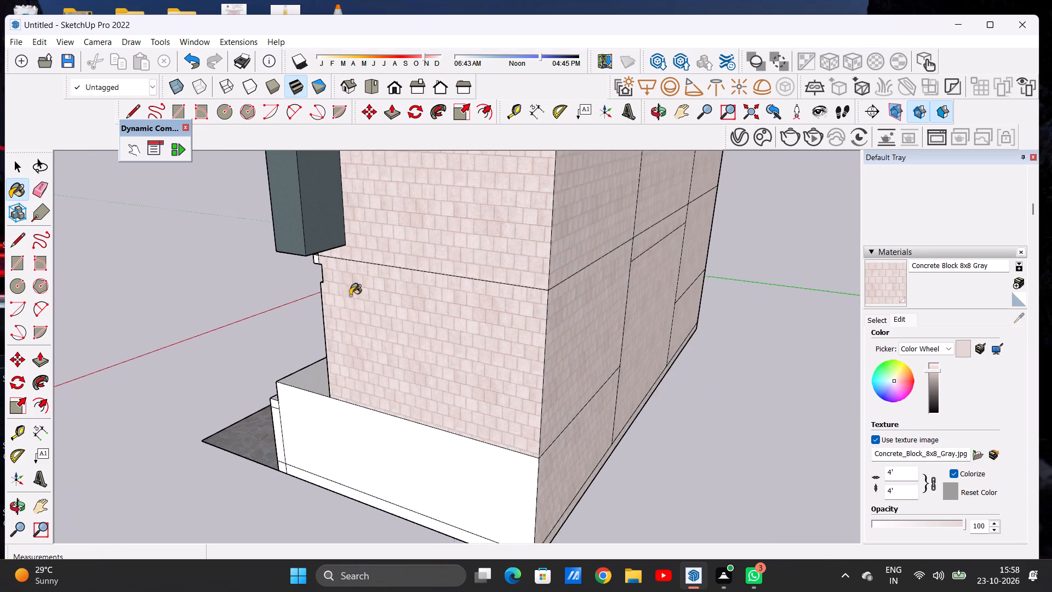
Paint the small white end face of the facade band below the HOTEL sign with Concrete Block 8x8 Gray.
scroll(338, 280, "up", 7)
scroll(298, 261, "up", 7)
scroll(301, 255, "down", 4)
scroll(348, 253, "down", 2)
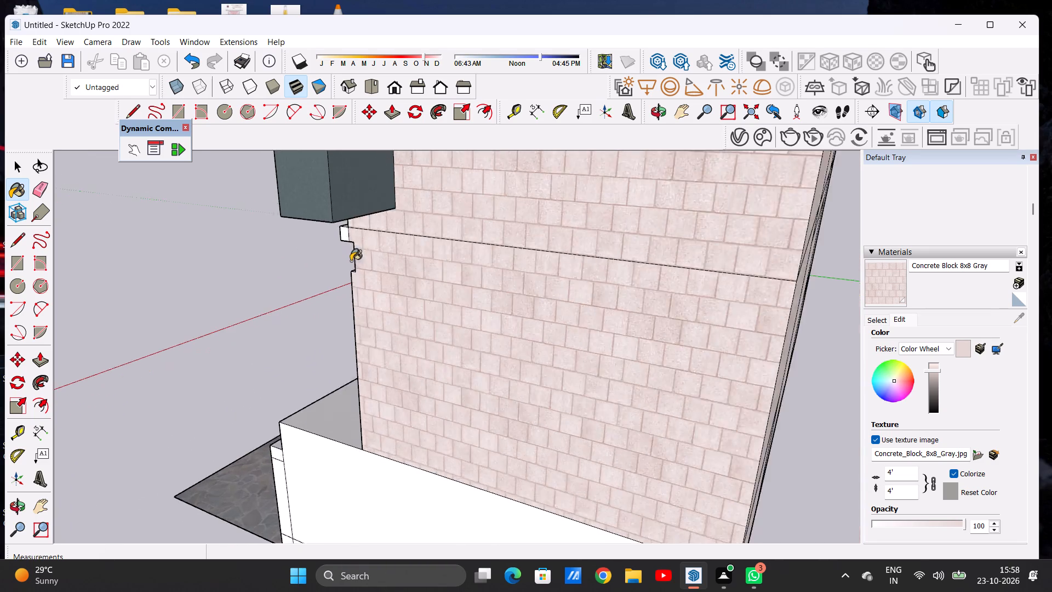
scroll(351, 261, "down", 3)
scroll(352, 246, "up", 13)
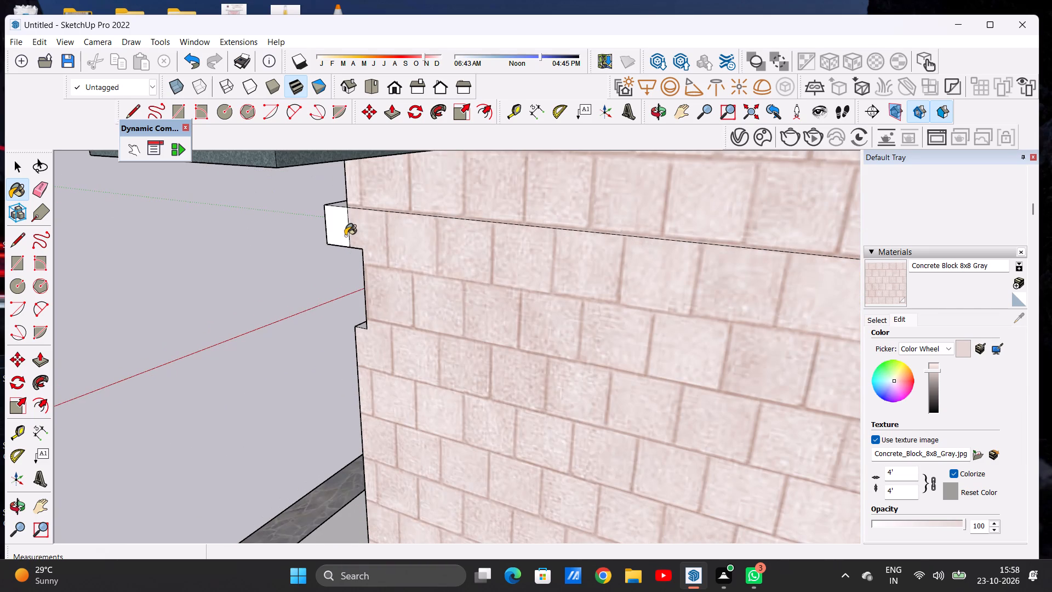
left_click(345, 236)
Paint the sign-side wall's white ground-level face and the base strip beneath it with Concrete Block 8x8 Gray.
scroll(421, 246, "down", 20)
scroll(421, 246, "down", 1)
scroll(493, 370, "up", 3)
scroll(498, 377, "down", 1)
scroll(499, 379, "up", 2)
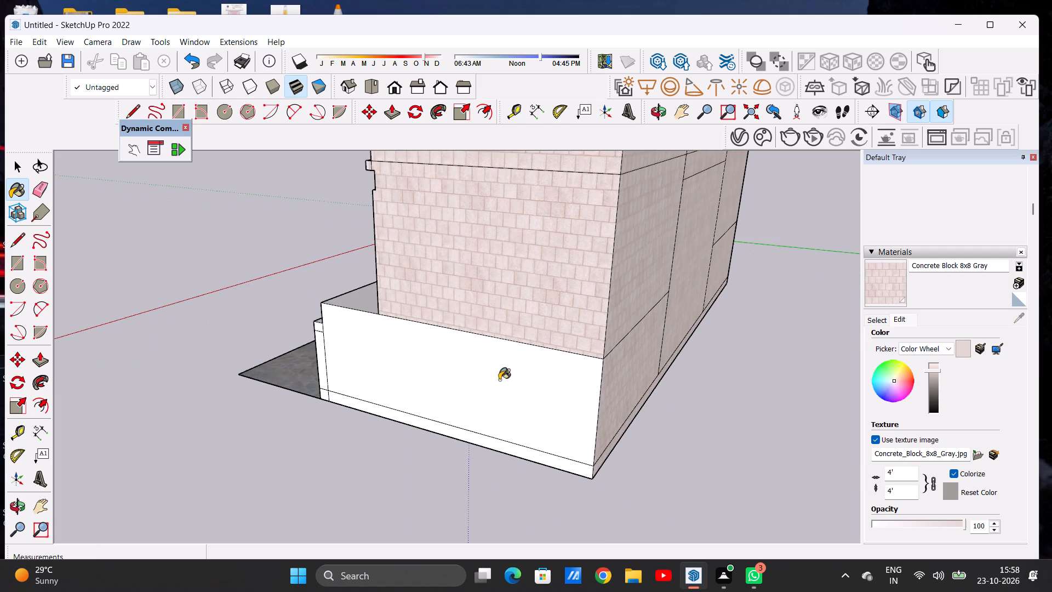
left_click(500, 378)
scroll(607, 486, "up", 14)
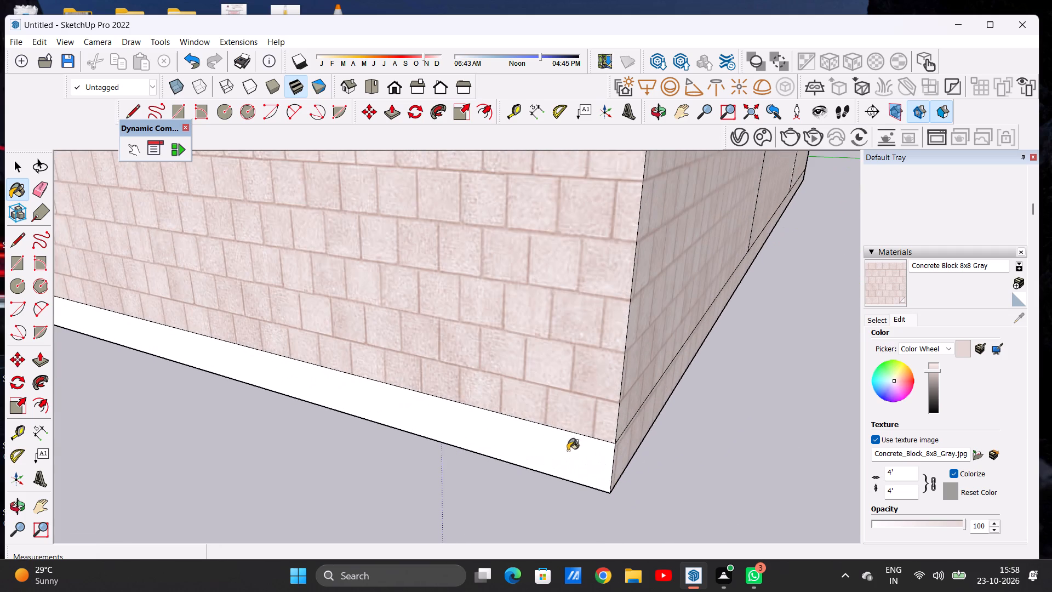
left_click(581, 448)
scroll(581, 391, "down", 20)
scroll(581, 391, "down", 3)
Examine the front parapets, ledges, garage surround and entrance steps for surfaces that still lack a material.
middle_click_drag(409, 351, 470, 350)
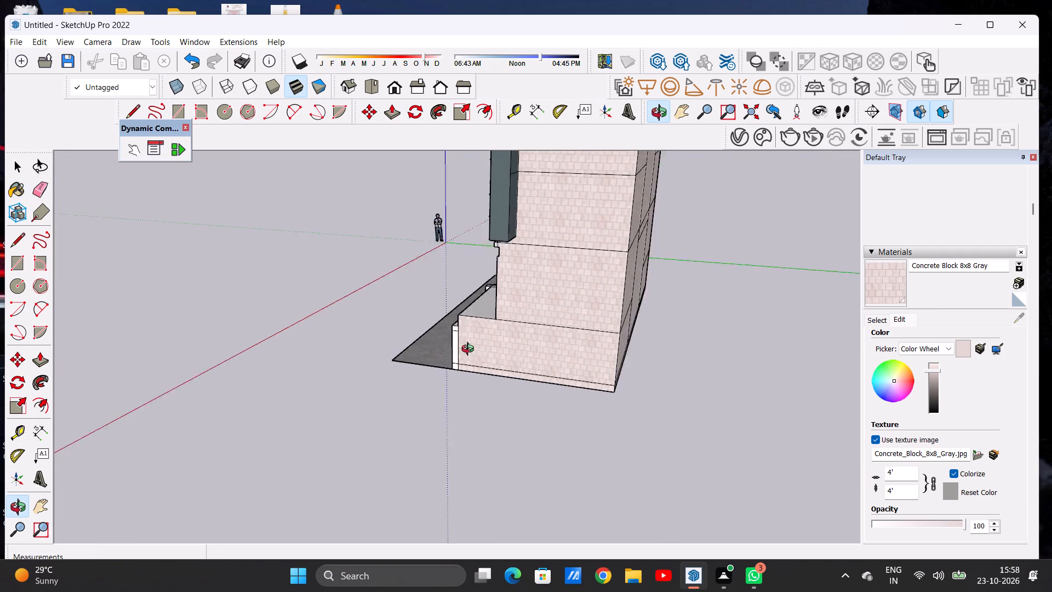
middle_click_drag(470, 350, 696, 346)
scroll(546, 330, "up", 1)
scroll(546, 330, "down", 1)
scroll(546, 330, "up", 1)
scroll(546, 330, "down", 1)
scroll(546, 330, "up", 9)
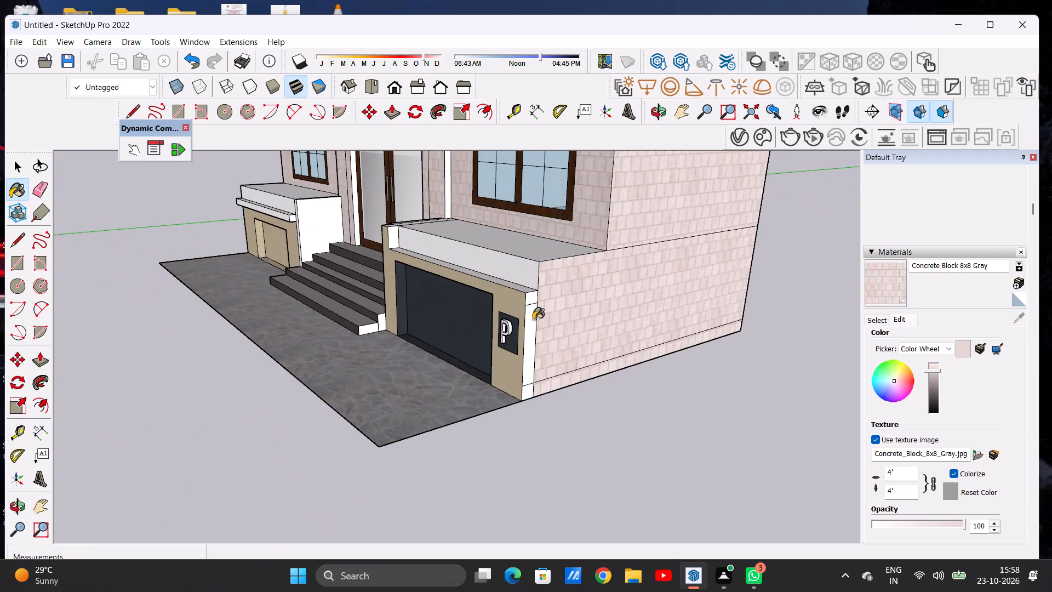
scroll(523, 386, "down", 4)
middle_click_drag(480, 389, 521, 457)
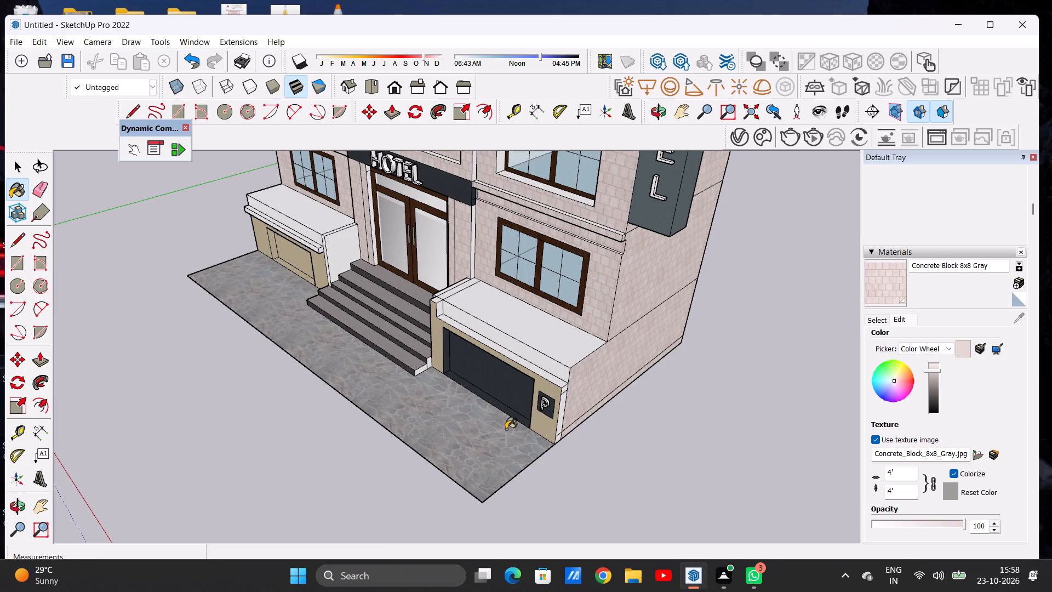
scroll(445, 358, "down", 6)
middle_click_drag(478, 386, 528, 357)
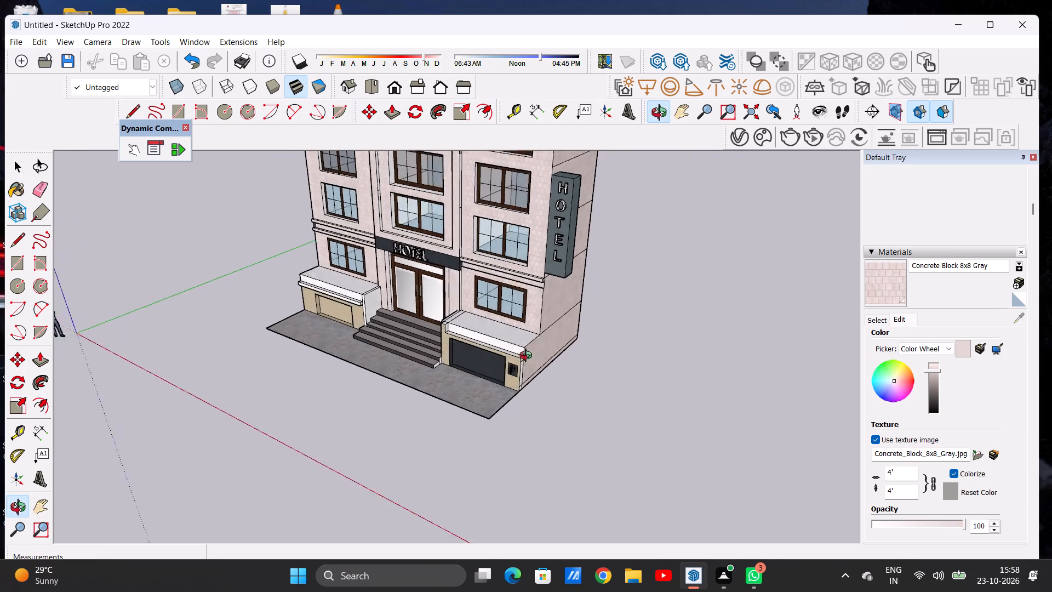
middle_click_drag(528, 357, 613, 312)
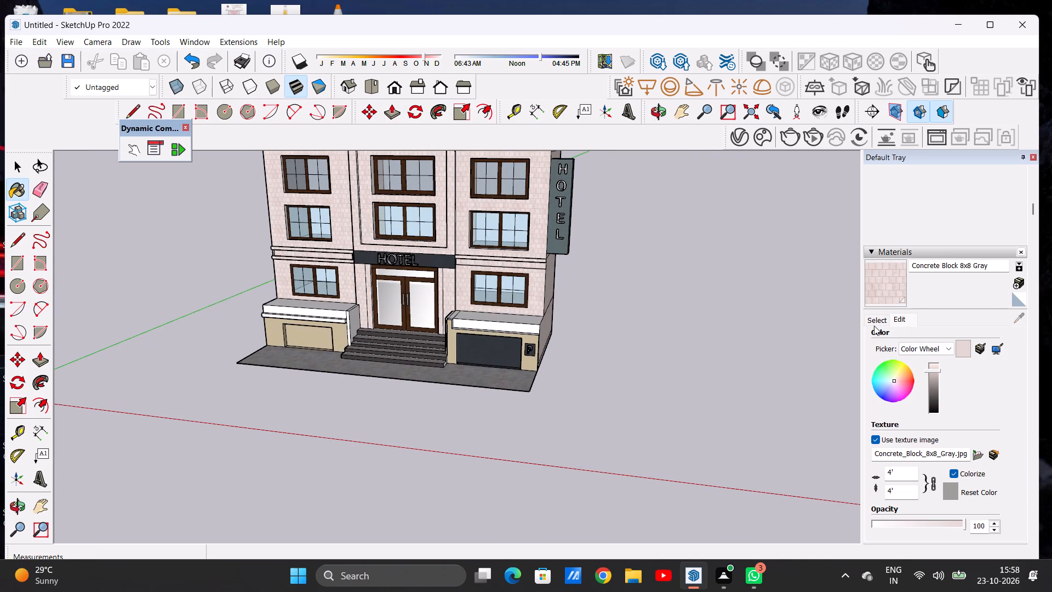
left_click(874, 326)
Paint the opposite side wall's white ground-level face and its base strip with Concrete Block 8x8 Gray.
middle_click_drag(393, 337, 392, 337)
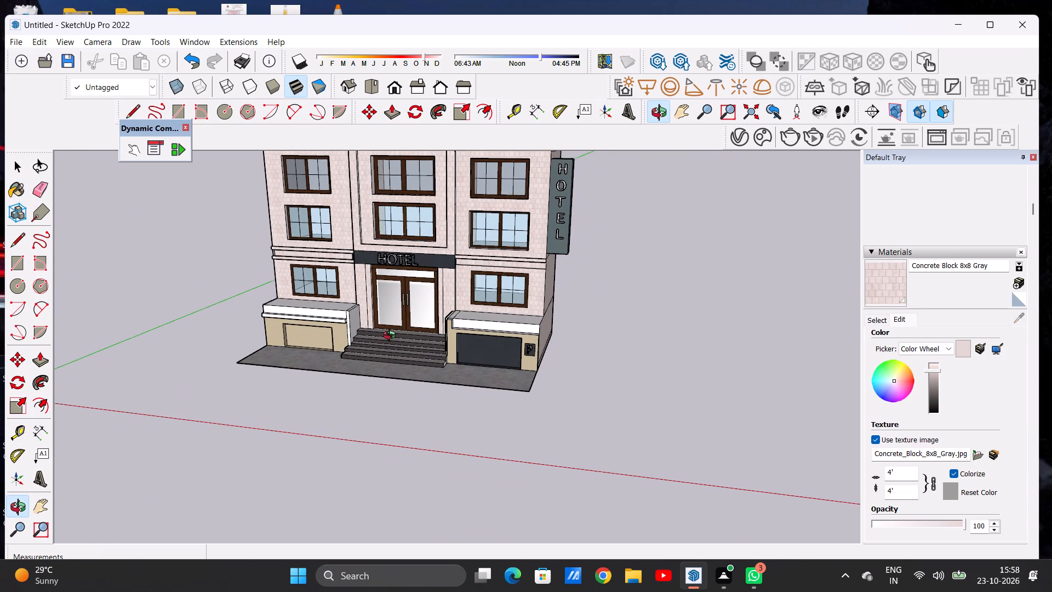
middle_click_drag(392, 337, 721, 328)
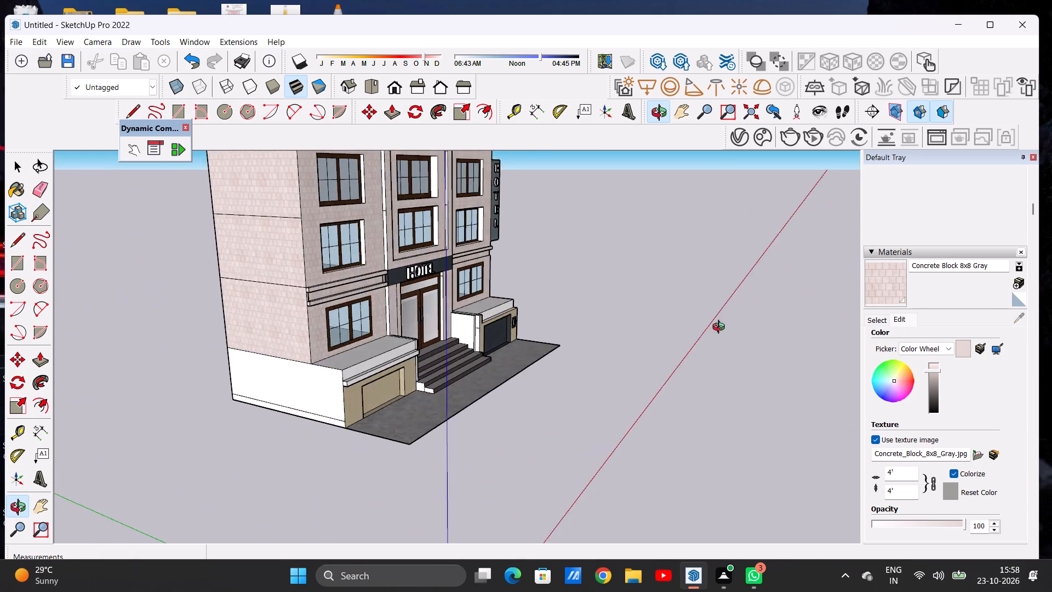
middle_click_drag(721, 328, 462, 389)
scroll(467, 401, "down", 13)
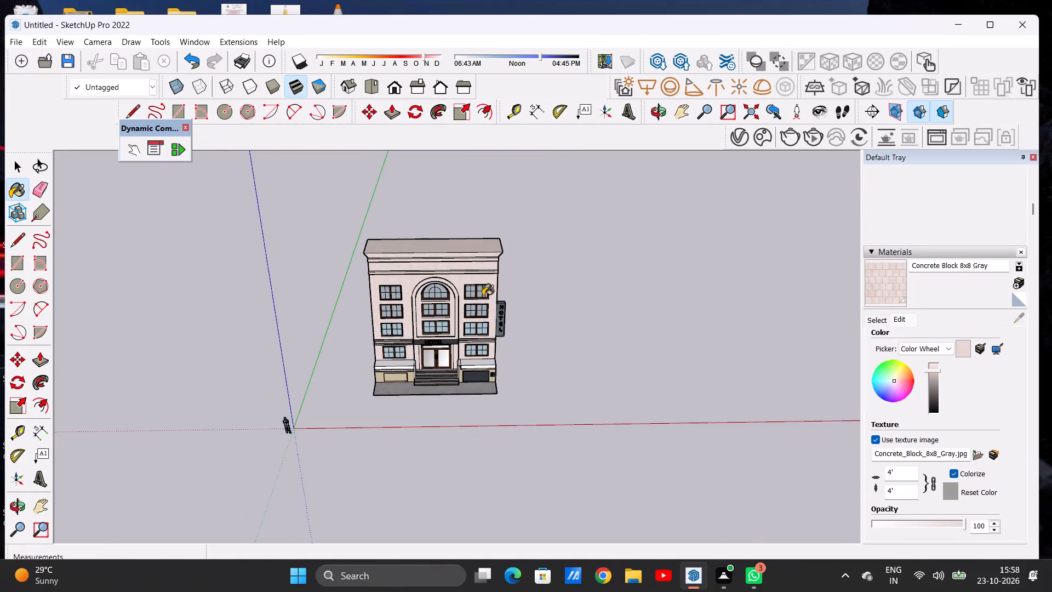
scroll(483, 296, "up", 1)
middle_click_drag(483, 290, 661, 304)
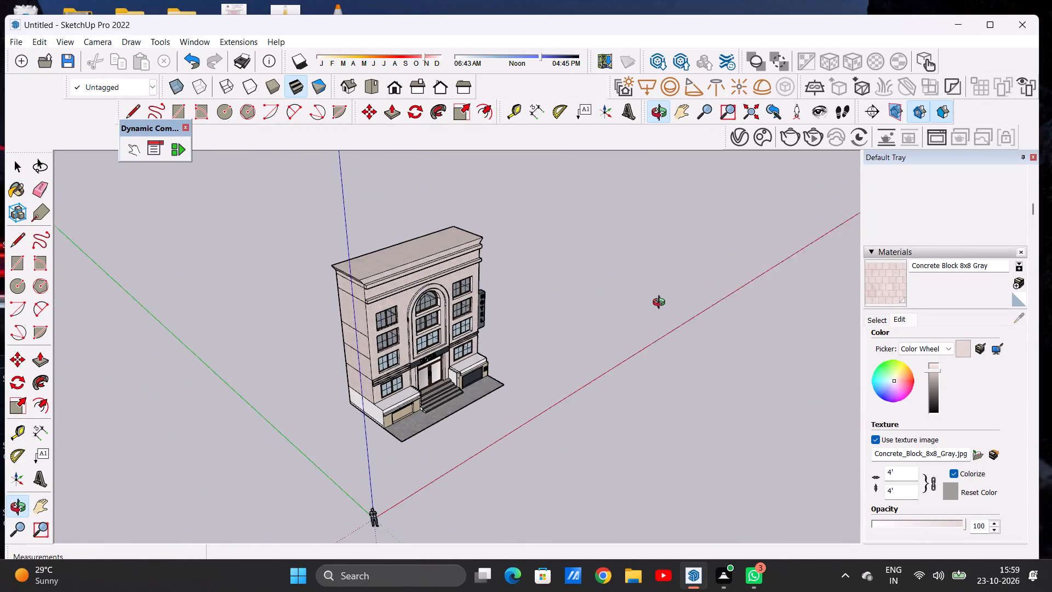
middle_click_drag(661, 304, 664, 261)
scroll(436, 411, "up", 6)
scroll(255, 417, "up", 5)
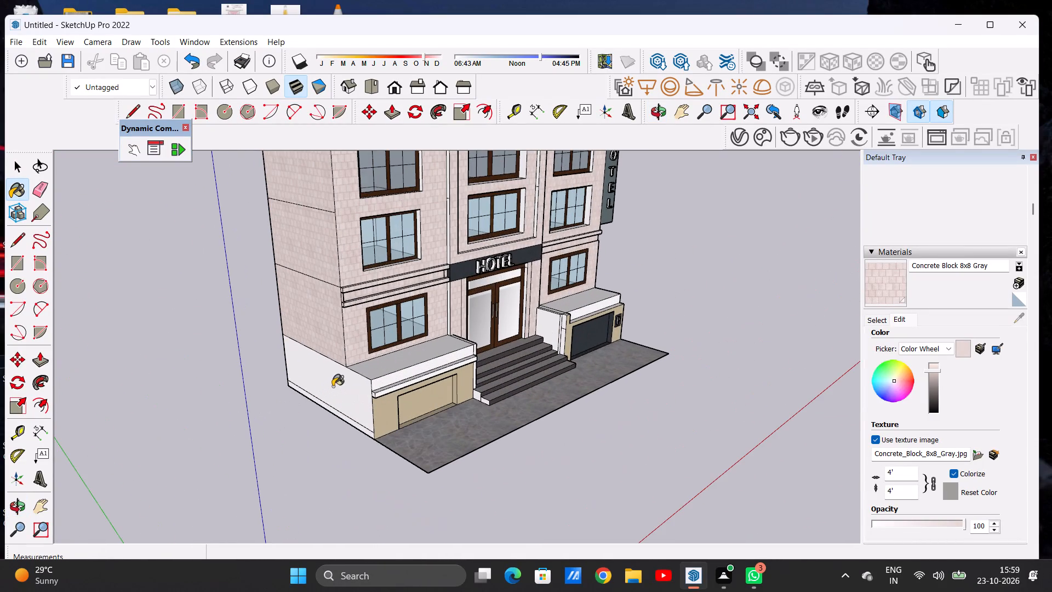
left_click(333, 386)
scroll(340, 420, "up", 13)
left_click(391, 448)
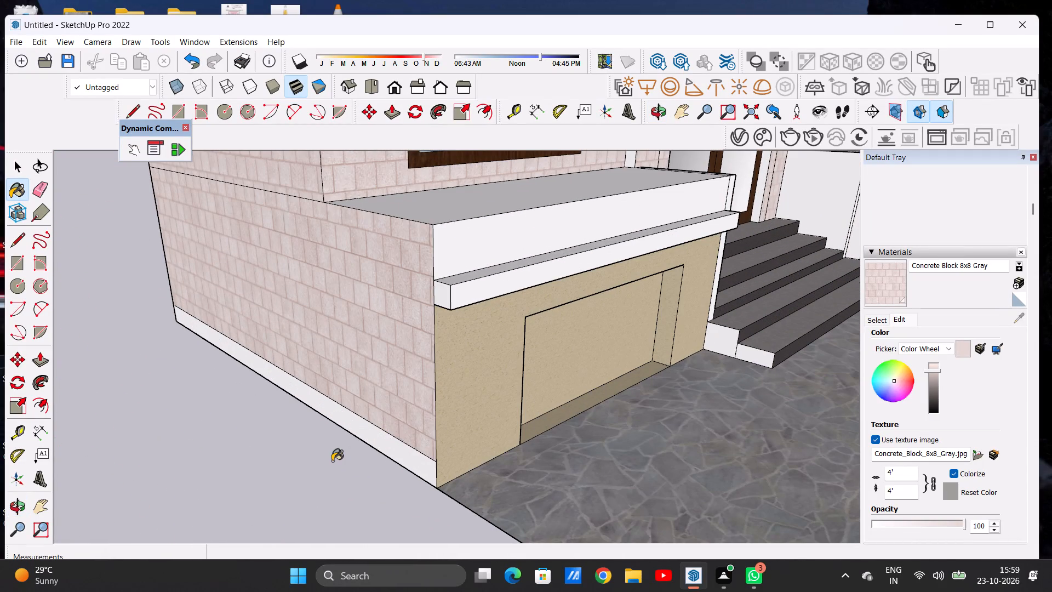
Review the front facade and the overall hotel model for remaining unclad surfaces.
scroll(332, 461, "down", 14)
middle_click_drag(581, 409, 158, 389)
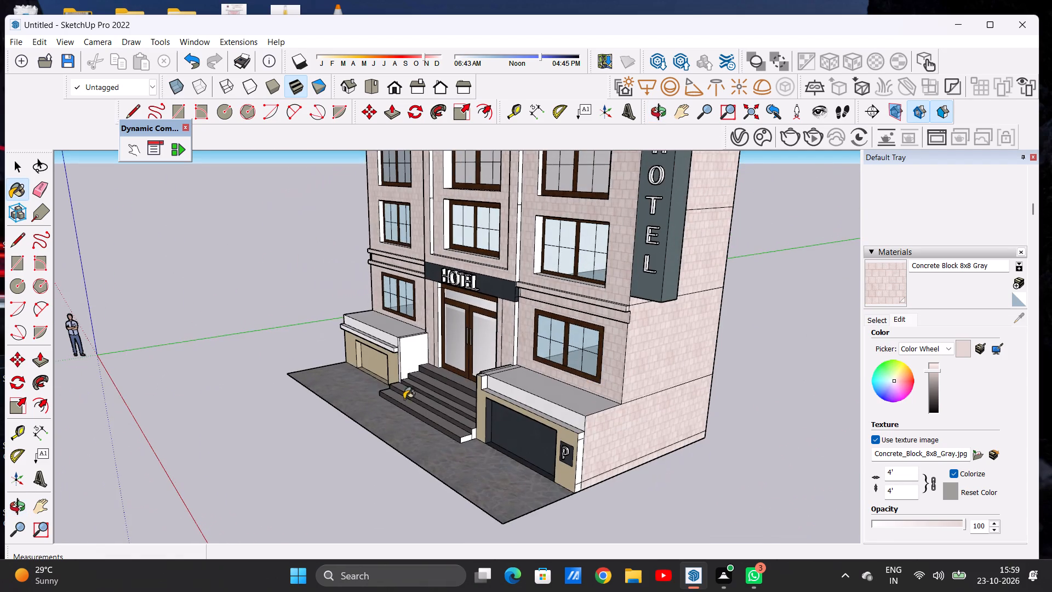
middle_click_drag(442, 400, 558, 399)
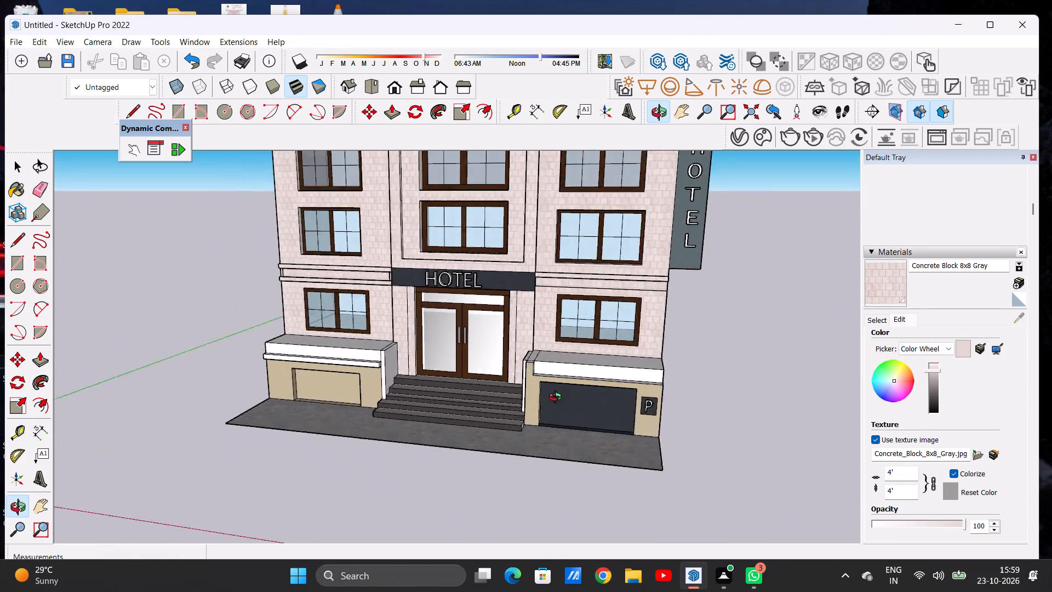
middle_click_drag(558, 399, 686, 405)
scroll(536, 444, "down", 12)
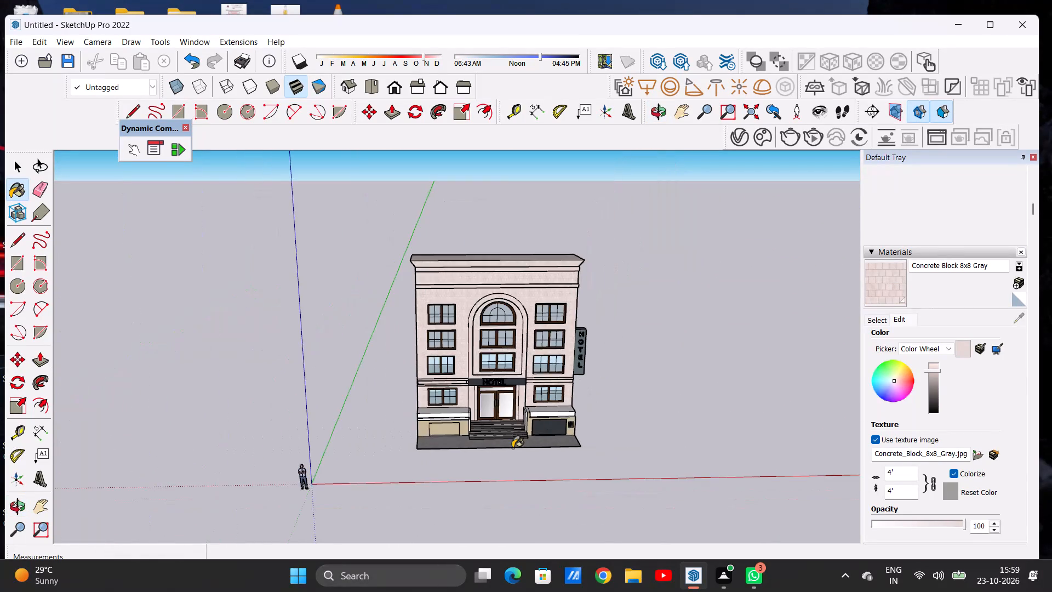
scroll(582, 305, "up", 5)
key("space")
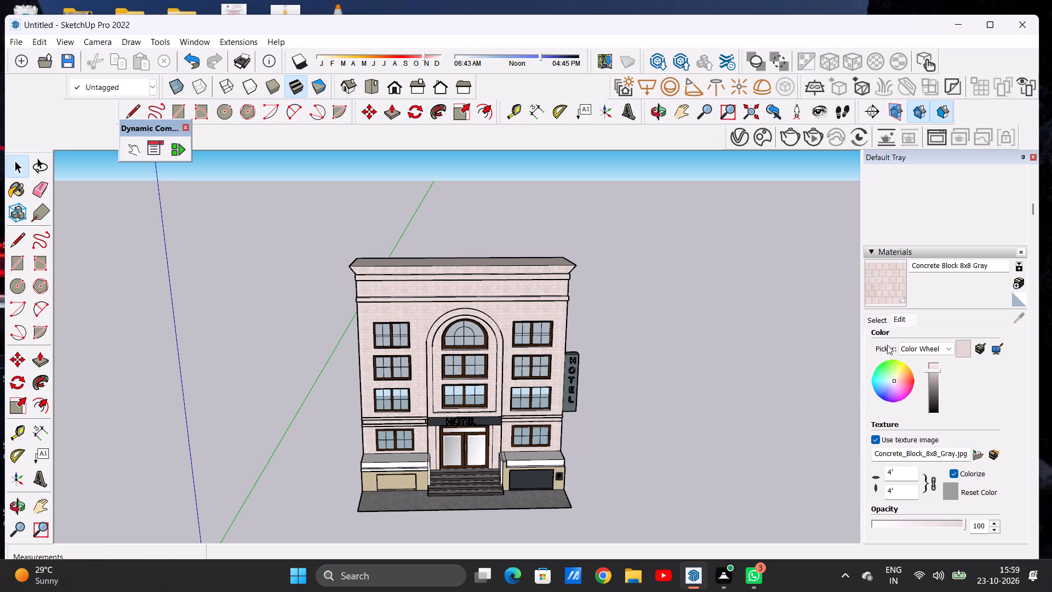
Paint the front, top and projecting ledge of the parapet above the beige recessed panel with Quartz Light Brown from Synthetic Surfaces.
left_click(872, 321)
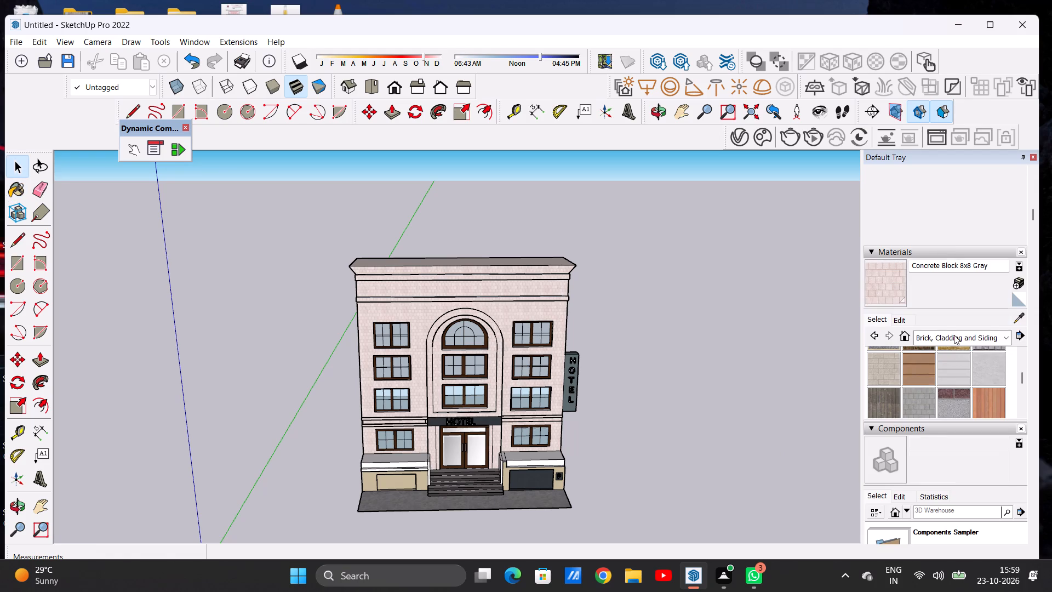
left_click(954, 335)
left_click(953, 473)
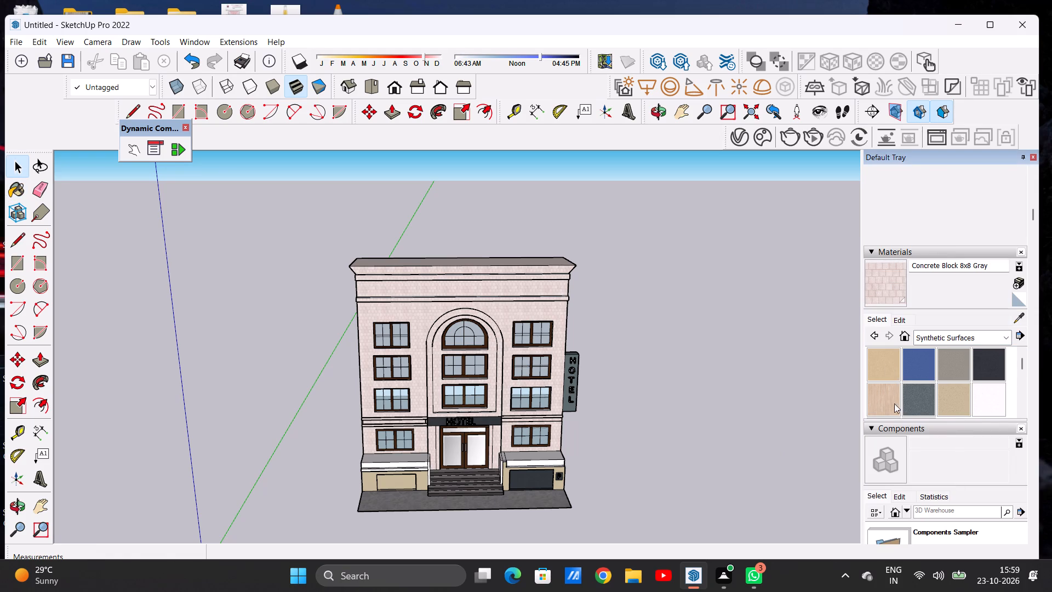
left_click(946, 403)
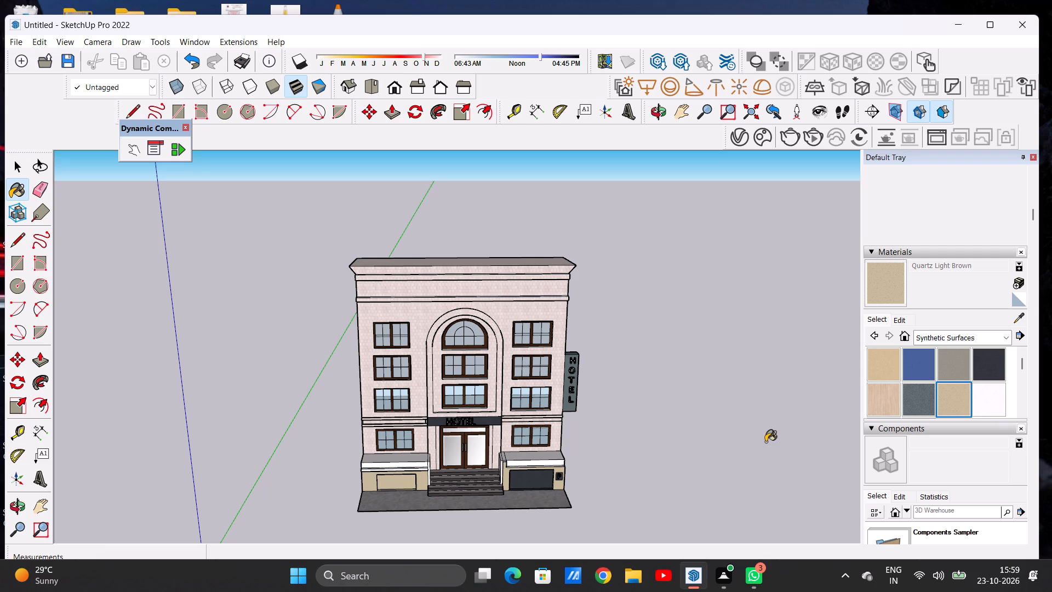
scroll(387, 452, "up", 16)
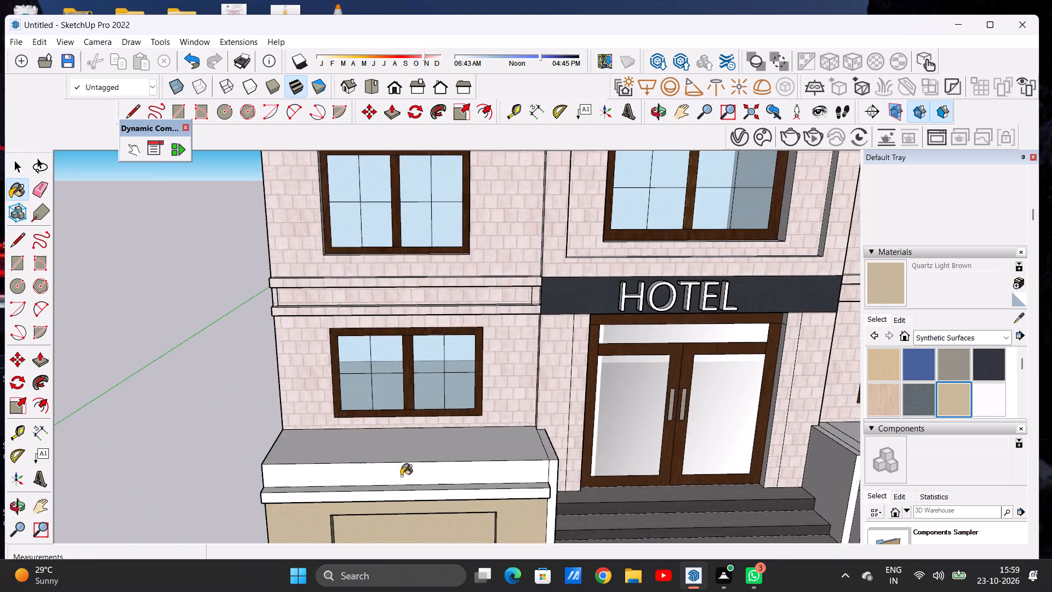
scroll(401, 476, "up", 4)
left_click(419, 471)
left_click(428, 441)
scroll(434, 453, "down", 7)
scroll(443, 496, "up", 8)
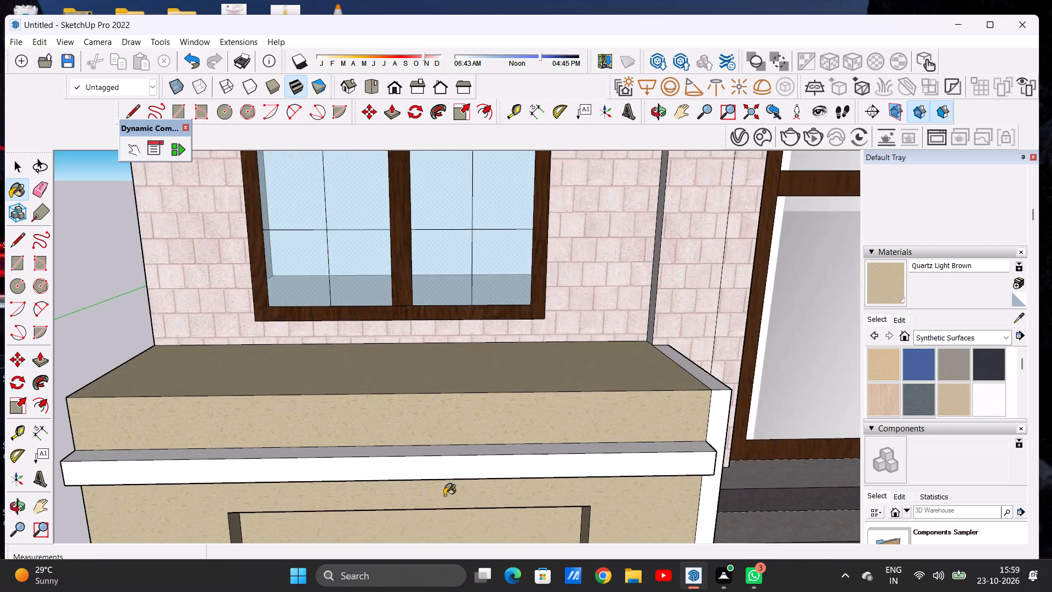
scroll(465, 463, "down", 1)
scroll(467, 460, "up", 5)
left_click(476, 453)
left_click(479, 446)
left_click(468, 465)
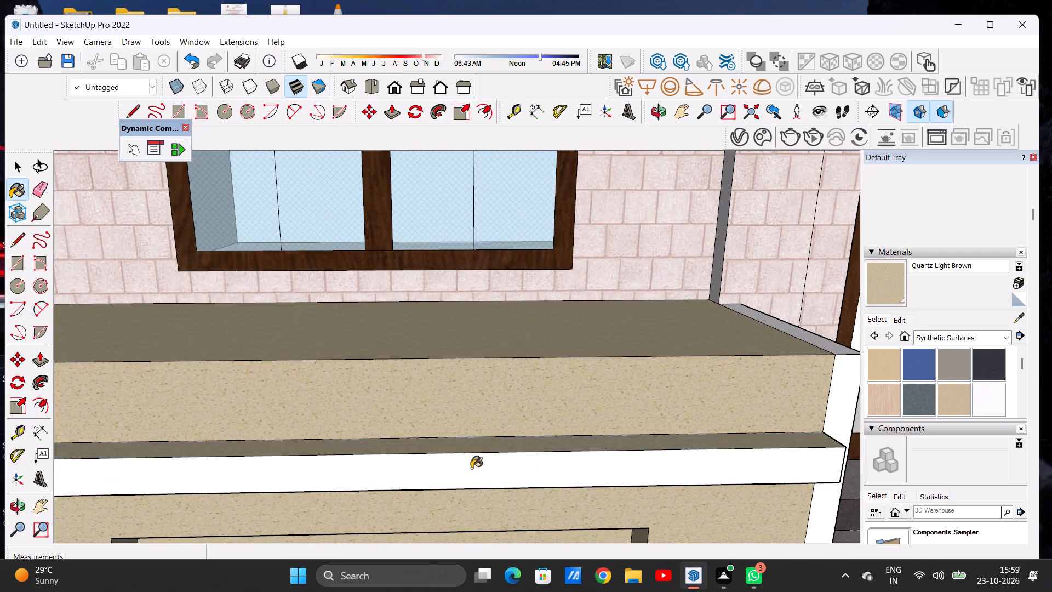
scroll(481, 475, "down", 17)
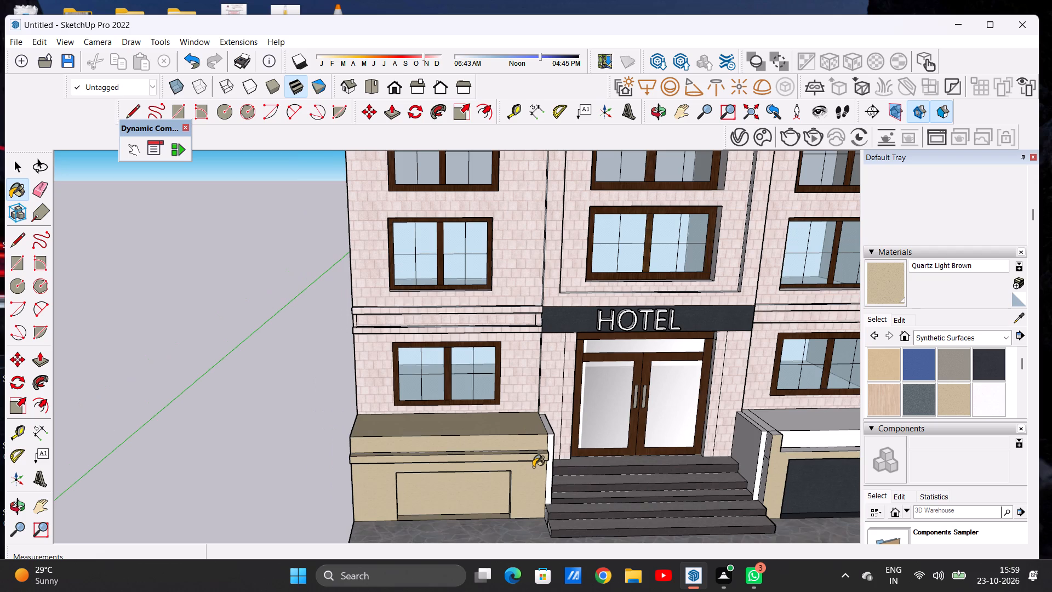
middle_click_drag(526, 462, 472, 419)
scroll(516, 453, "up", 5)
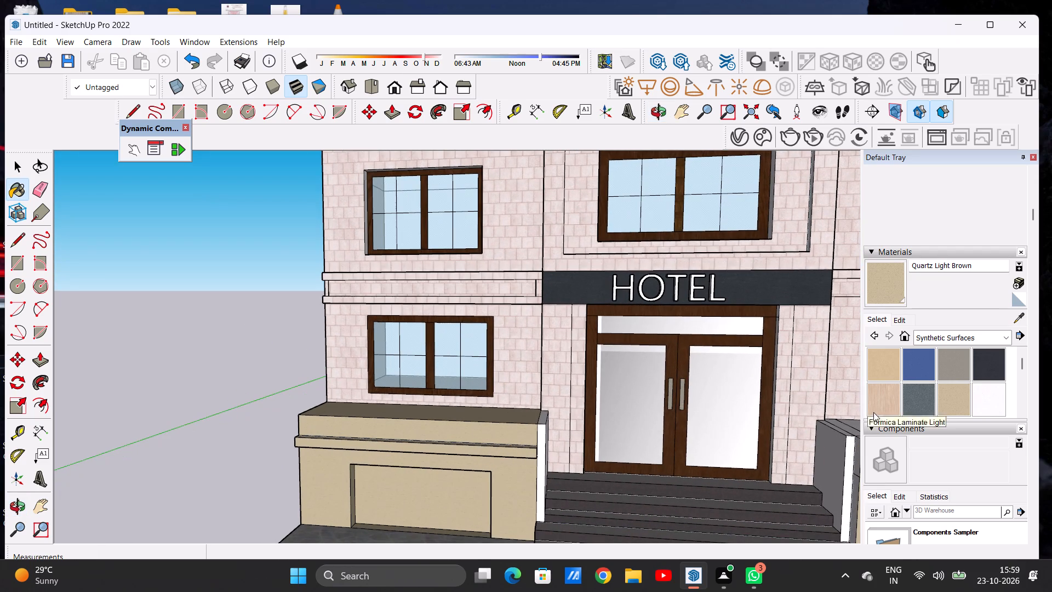
Paint the projecting ledge and the front face of the parapet above the beige recessed panel with Formica Laminate Light.
left_click(883, 398)
scroll(508, 424, "up", 3)
scroll(509, 430, "down", 1)
scroll(509, 433, "up", 2)
left_click(515, 458)
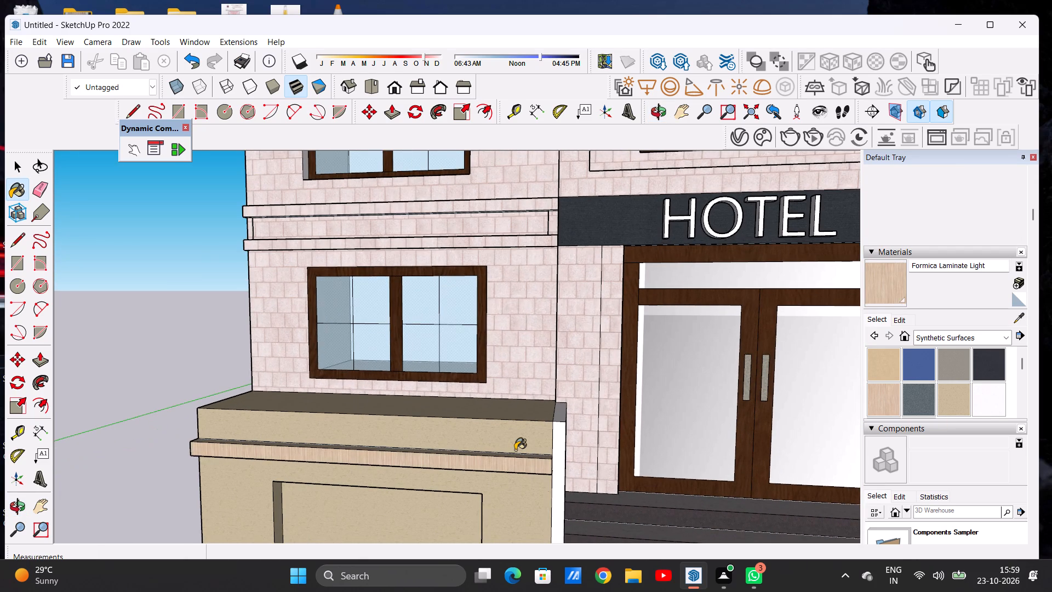
left_click(515, 450)
scroll(508, 457, "up", 2)
scroll(508, 457, "down", 1)
scroll(508, 457, "up", 3)
middle_click_drag(505, 480, 502, 512)
scroll(528, 485, "up", 9)
left_click(541, 475)
scroll(514, 475, "down", 6)
scroll(518, 399, "up", 3)
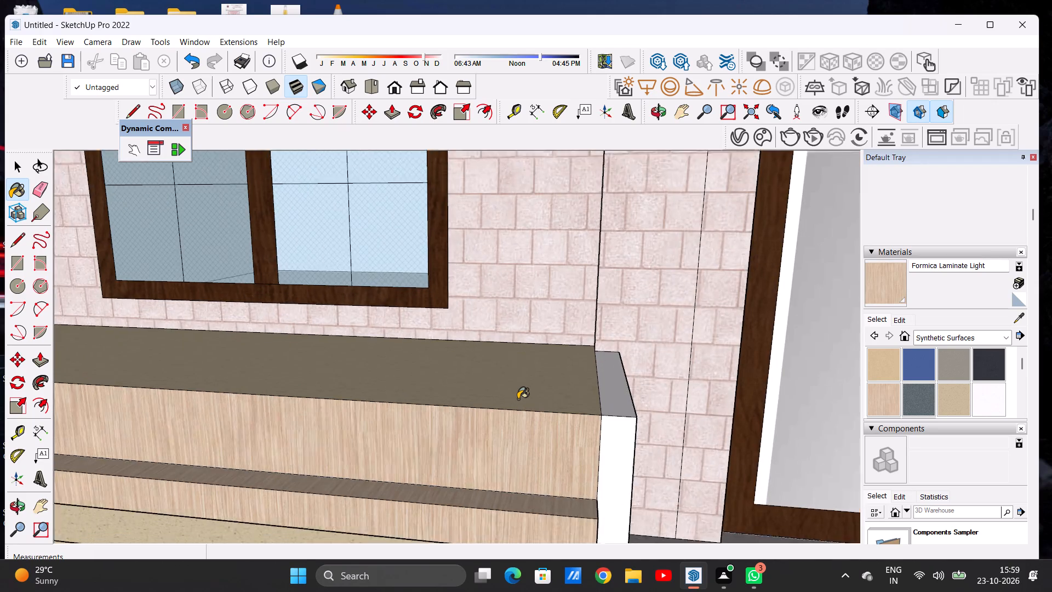
Paint the same parapet's top with Formica Laminate Light, try the adjoining narrow cap too, and undo that last fill.
scroll(518, 399, "up", 3)
left_click(518, 399)
left_click(649, 403)
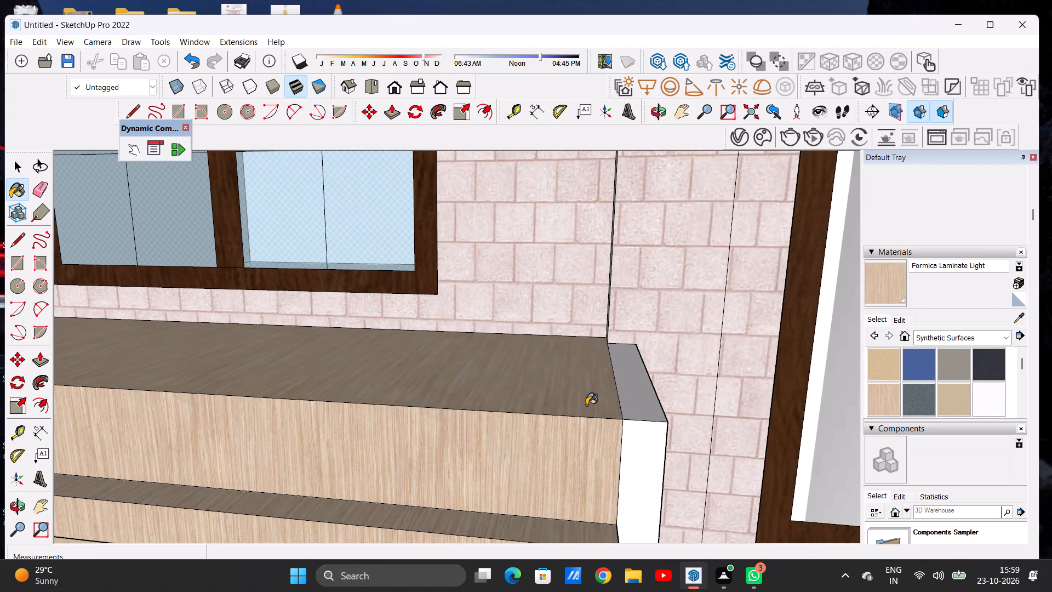
key("ctrl+z")
Paint both end faces of the projecting ledge above the beige recessed panel with Formica Laminate Light.
scroll(360, 272, "down", 6)
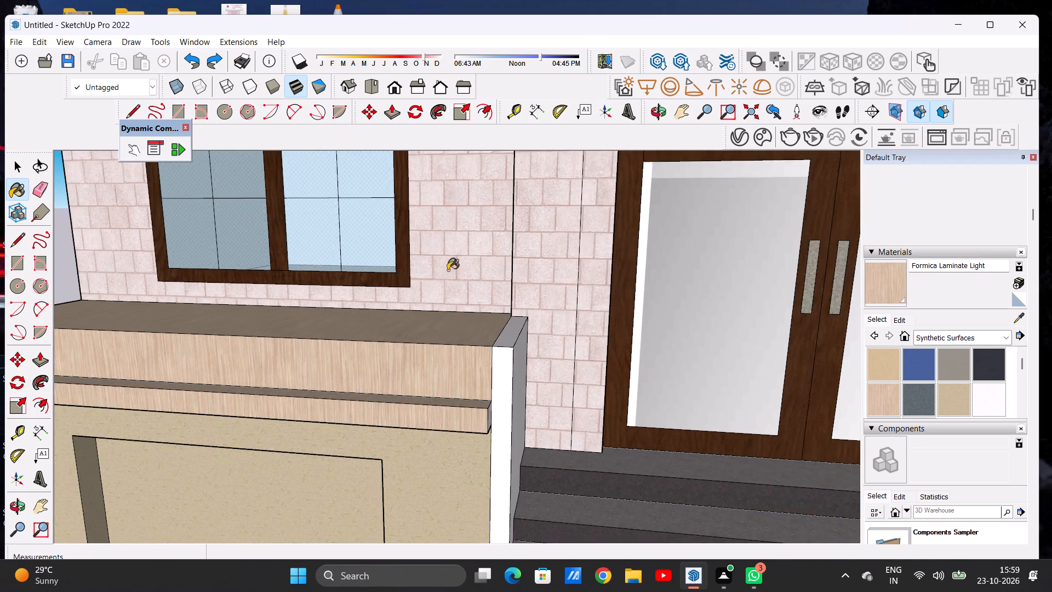
scroll(426, 327, "down", 4)
middle_click_drag(134, 344, 403, 318)
scroll(346, 308, "down", 4)
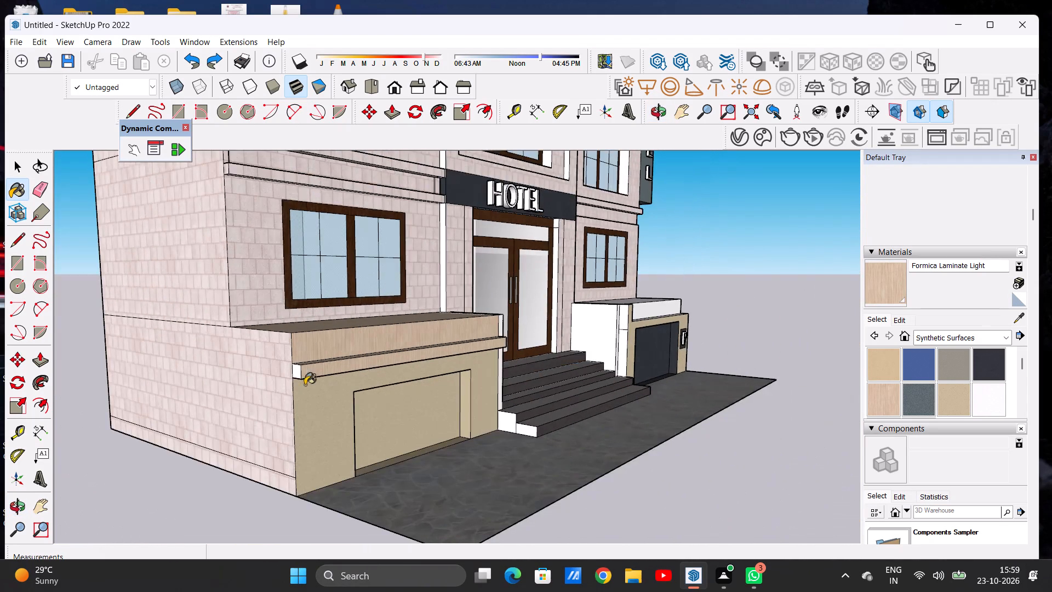
scroll(297, 396, "up", 6)
scroll(295, 350, "up", 8)
left_click(302, 339)
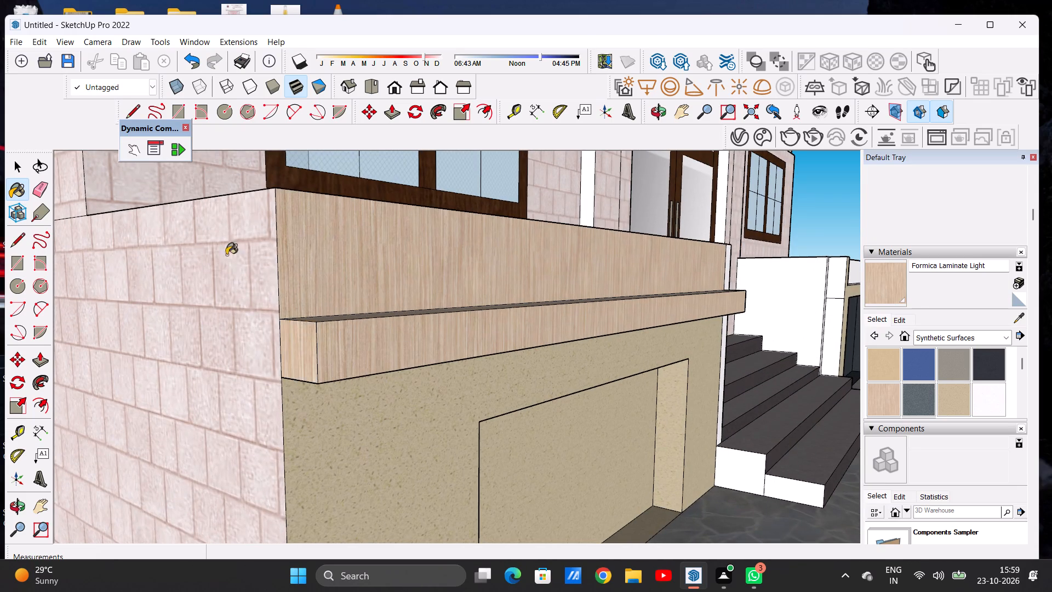
scroll(230, 270, "down", 12)
middle_click_drag(389, 280, 219, 316)
middle_click_drag(214, 317, 182, 325)
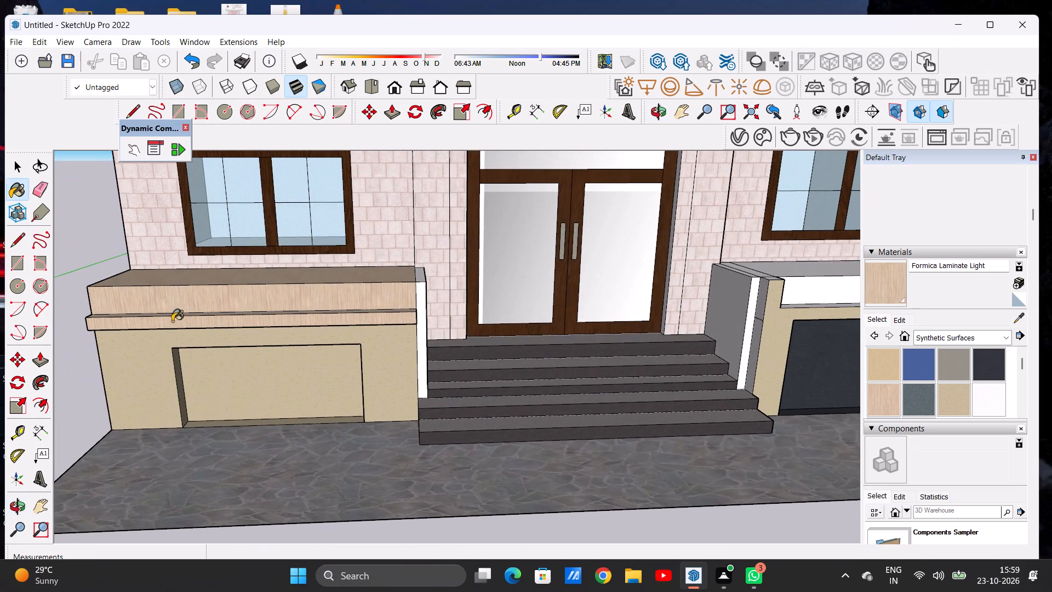
scroll(273, 260, "down", 5)
middle_click_drag(312, 312, 92, 318)
scroll(390, 303, "up", 18)
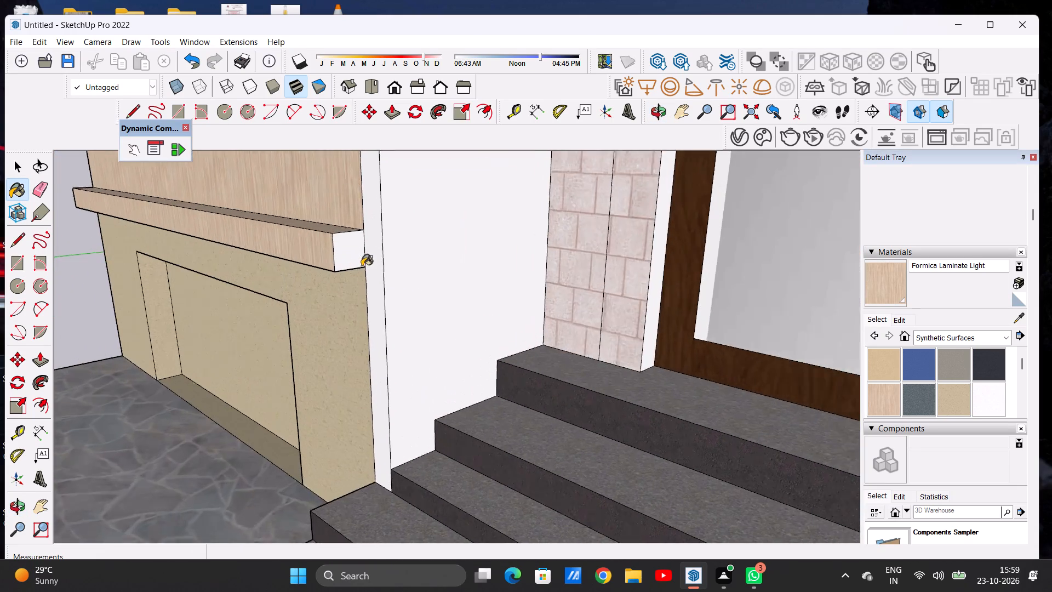
scroll(362, 266, "up", 4)
left_click(349, 256)
Paint the front and top faces of the parapet above the dark garage opening with Formica Laminate Light.
scroll(359, 283, "down", 10)
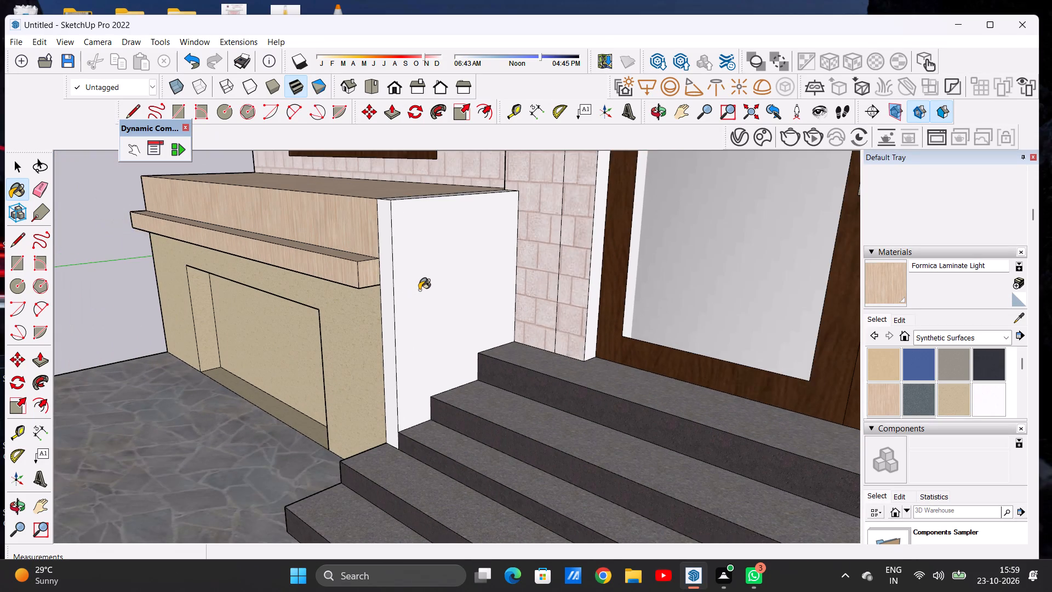
scroll(422, 291, "down", 11)
scroll(470, 281, "down", 5)
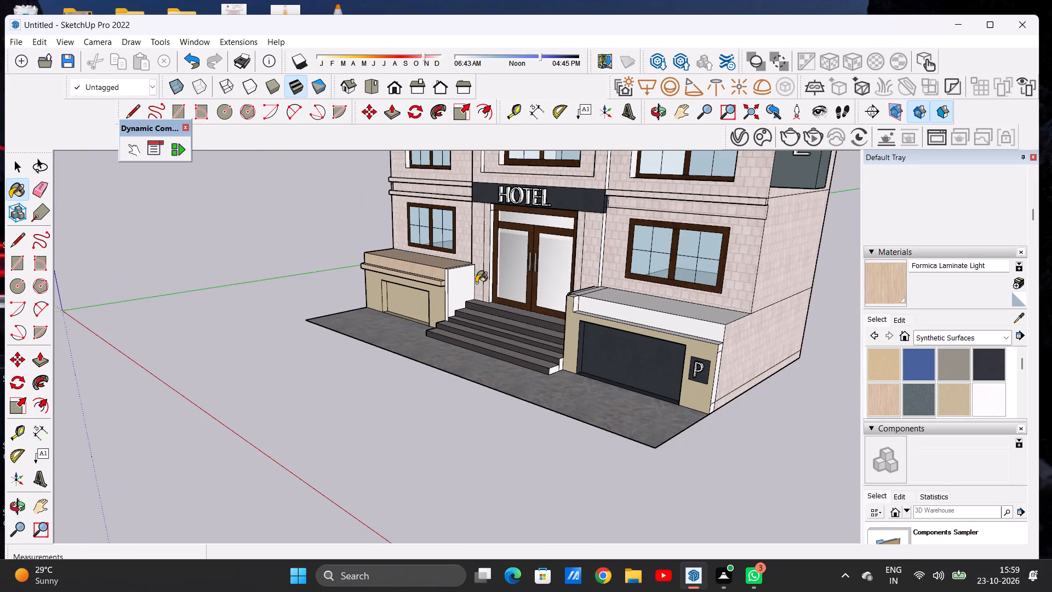
scroll(700, 327, "up", 2)
scroll(701, 327, "down", 1)
scroll(701, 327, "up", 12)
left_click(722, 332)
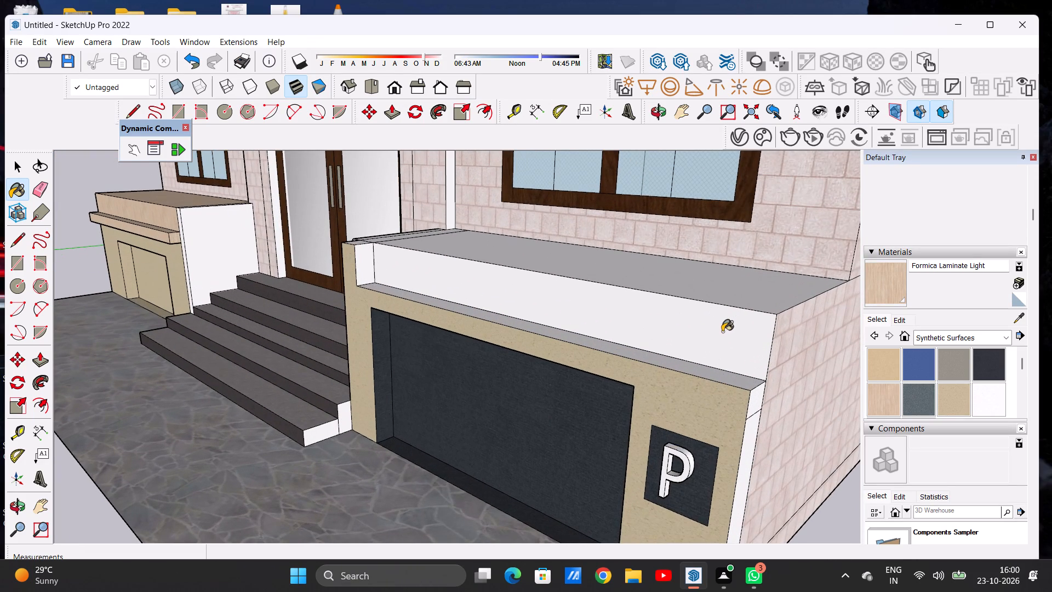
left_click(732, 276)
Paint the cap strip between the garage parapet's top and the step-side wall with Formica Laminate Light.
scroll(661, 299, "down", 5)
middle_click_drag(395, 305, 475, 312)
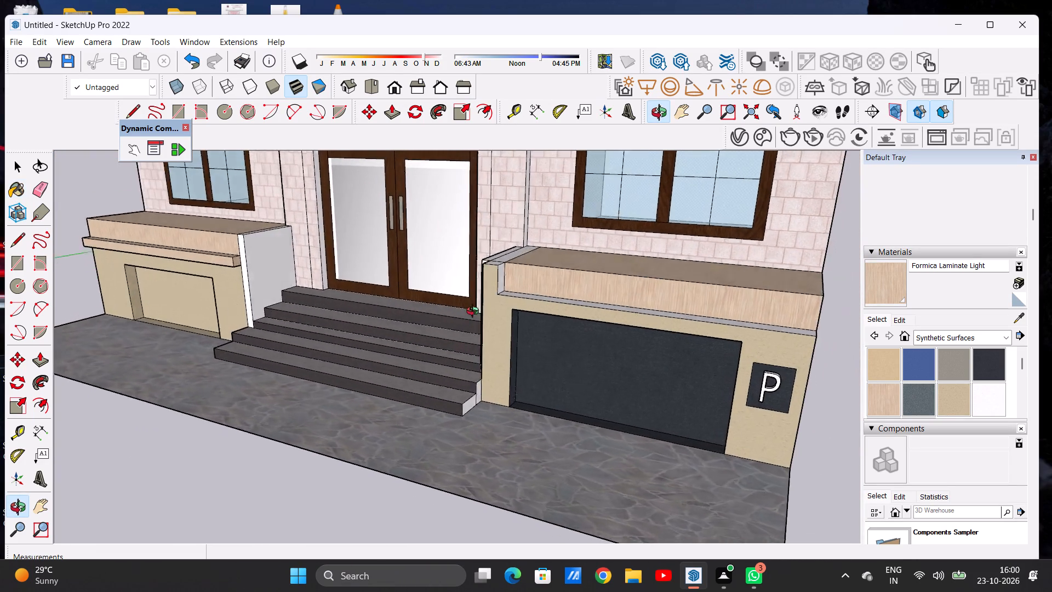
middle_click_drag(475, 312, 537, 355)
scroll(558, 292, "up", 16)
left_click(527, 282)
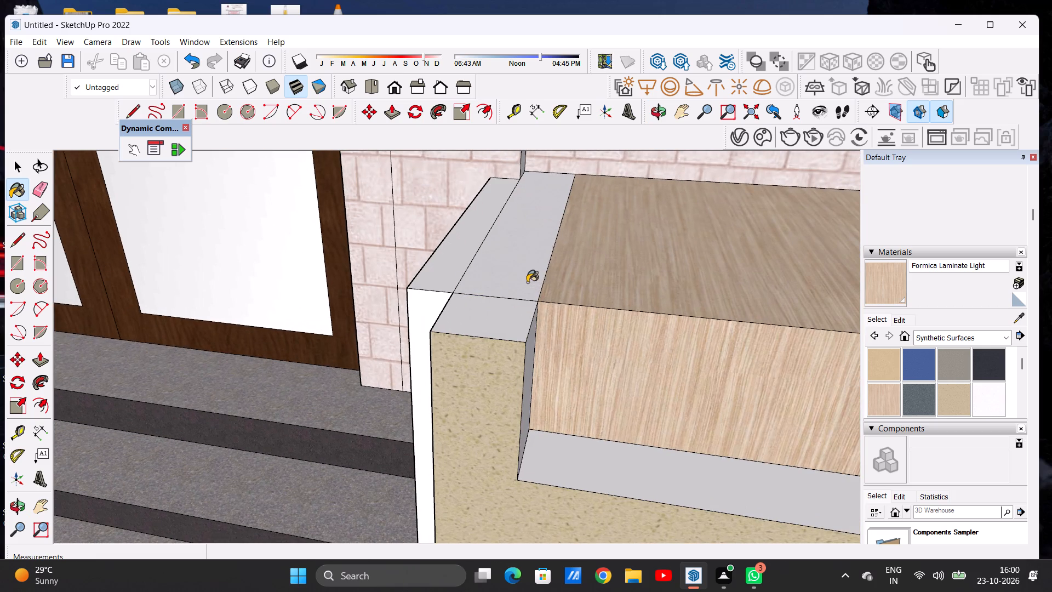
Paint the garage surround's ledge top and its white outer end faces near the P sign with Quartz Light Brown.
scroll(453, 288, "down", 18)
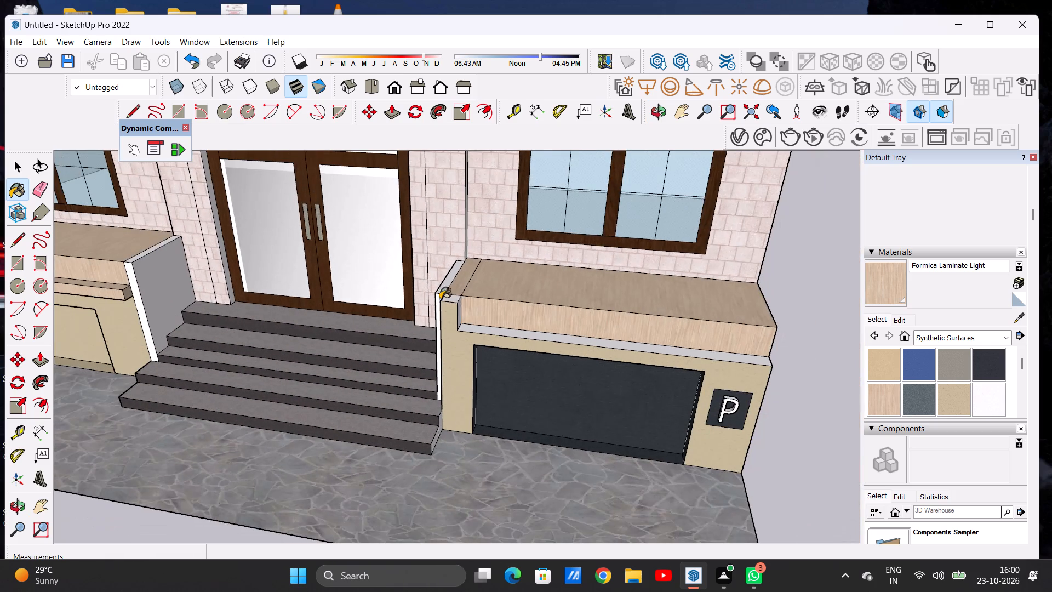
middle_click_drag(459, 347, 491, 342)
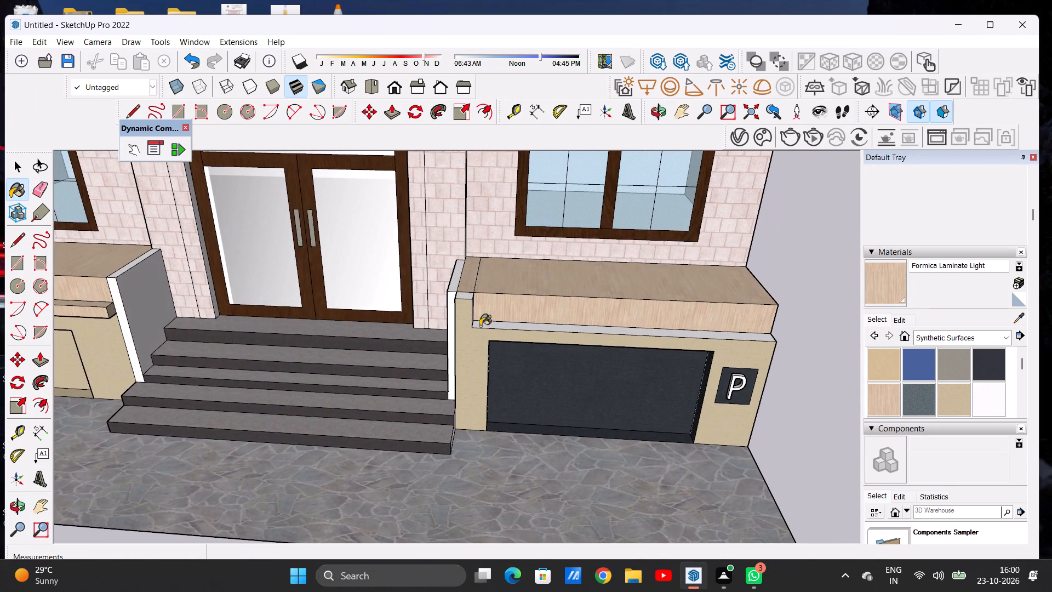
scroll(457, 319, "down", 8)
scroll(598, 330, "up", 8)
middle_click_drag(600, 335, 352, 279)
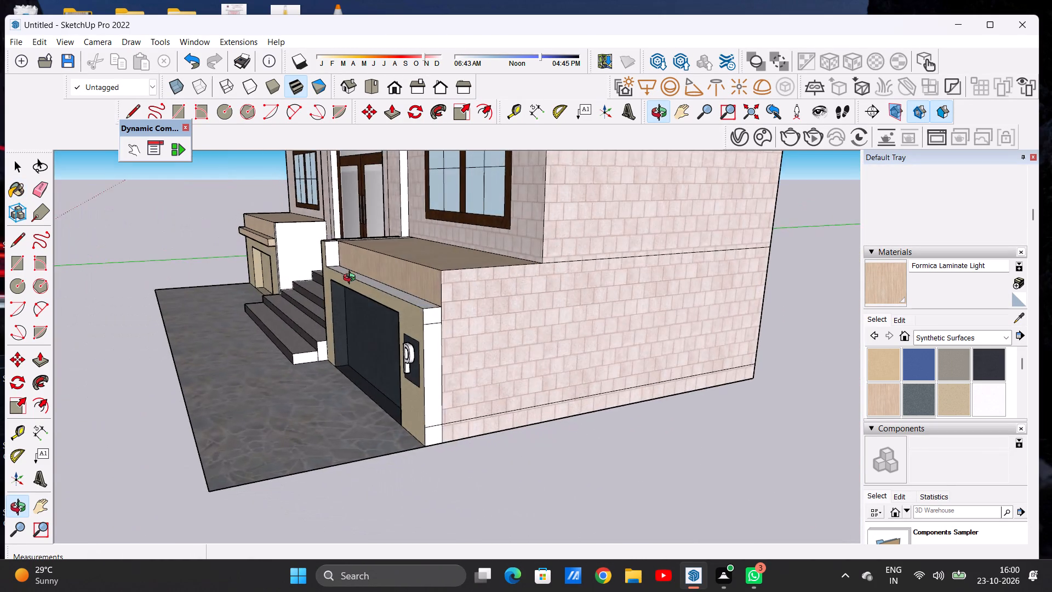
middle_click_drag(352, 279, 439, 305)
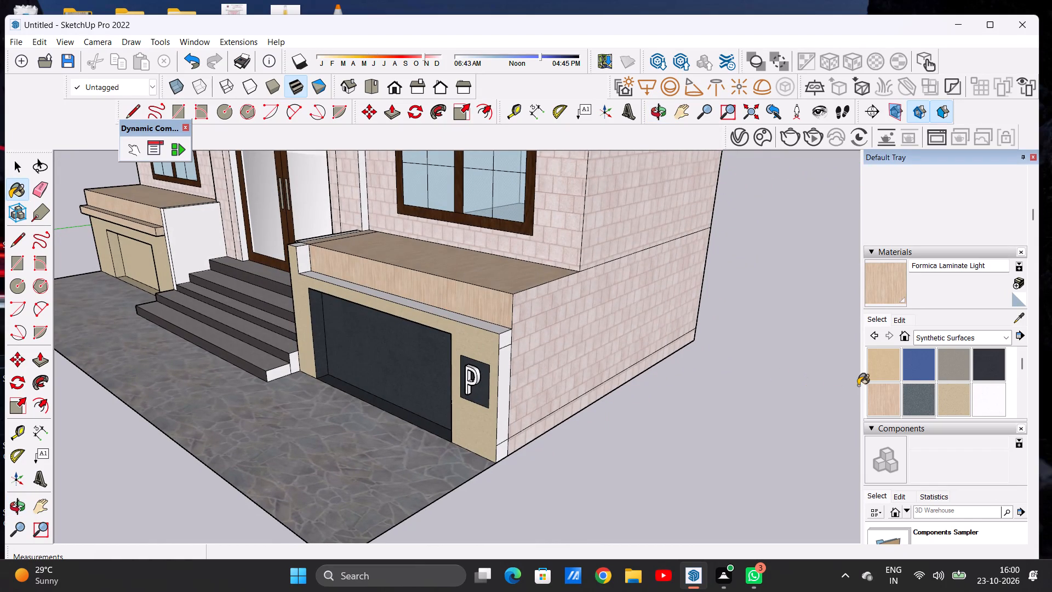
left_click(948, 394)
scroll(467, 334, "up", 13)
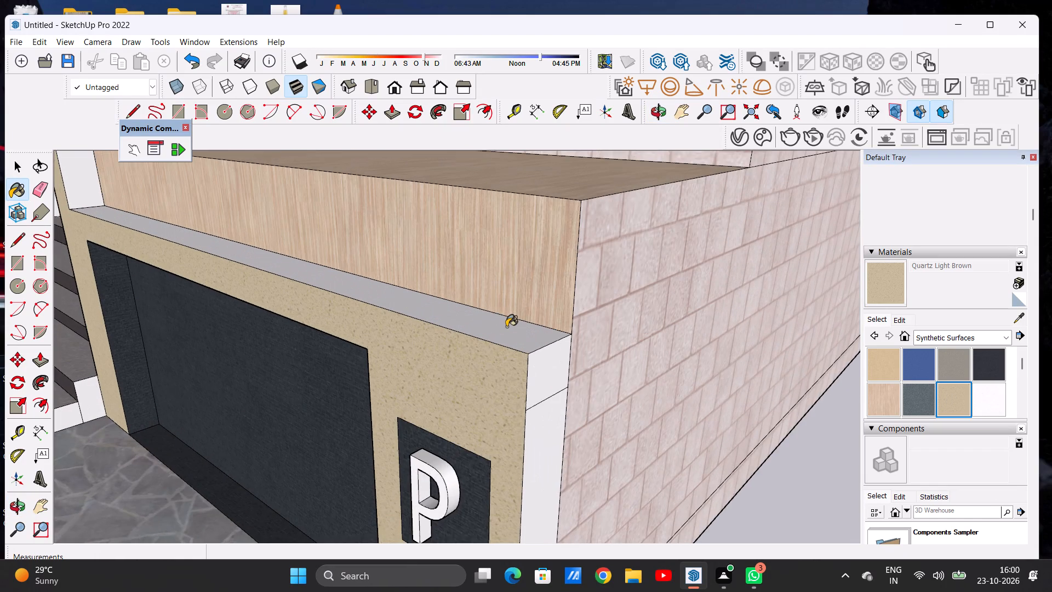
left_click(507, 327)
left_click(537, 379)
left_click(544, 440)
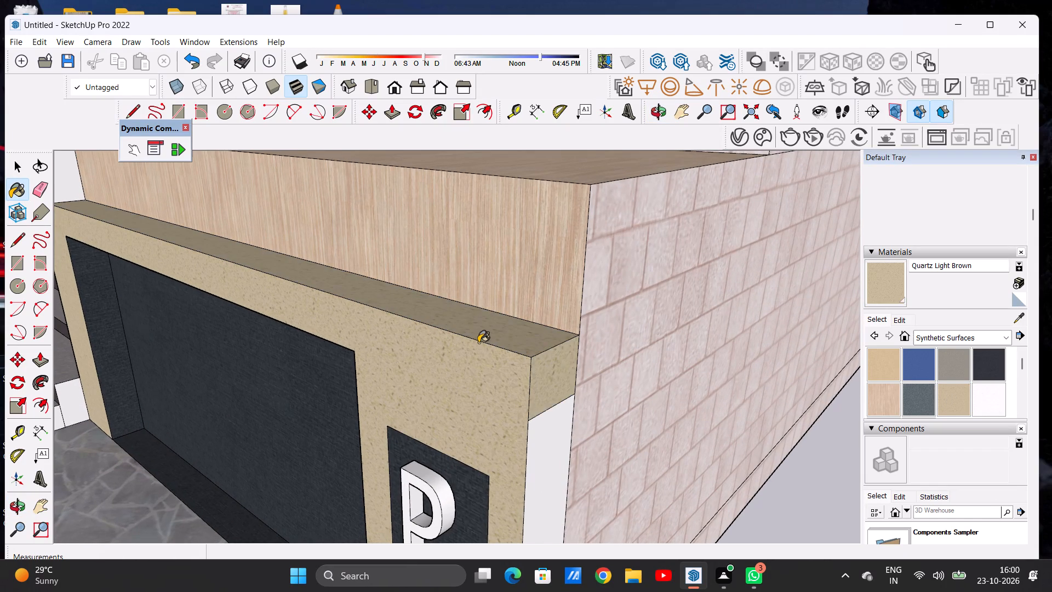
Paint the inner side face and the top of the garage surround's raised corner beside the steps with Quartz Light Brown.
scroll(481, 349, "down", 14)
scroll(328, 274, "up", 2)
scroll(327, 278, "down", 1)
scroll(327, 283, "up", 13)
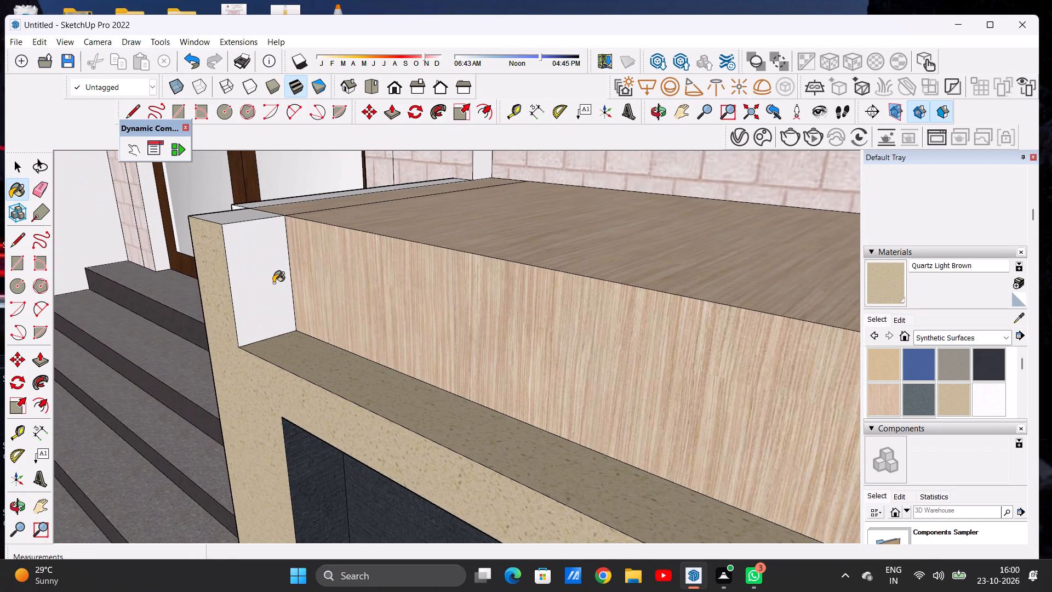
left_click(273, 283)
scroll(292, 286, "down", 6)
scroll(256, 263, "up", 1)
middle_click_drag(266, 323, 278, 385)
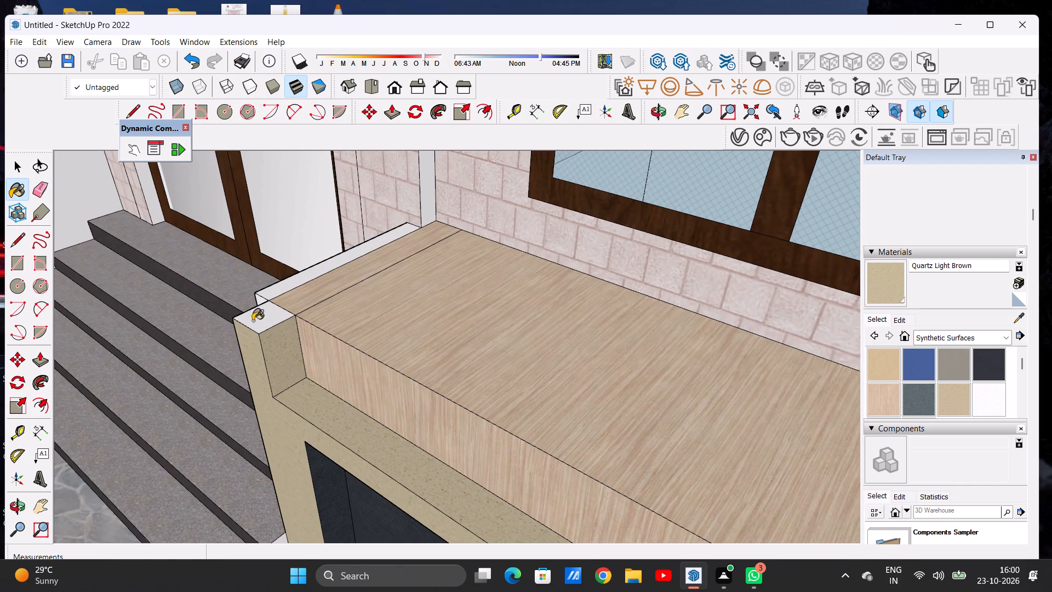
scroll(253, 321, "up", 9)
left_click(258, 324)
scroll(287, 309, "down", 16)
scroll(332, 301, "up", 1)
scroll(332, 301, "down", 2)
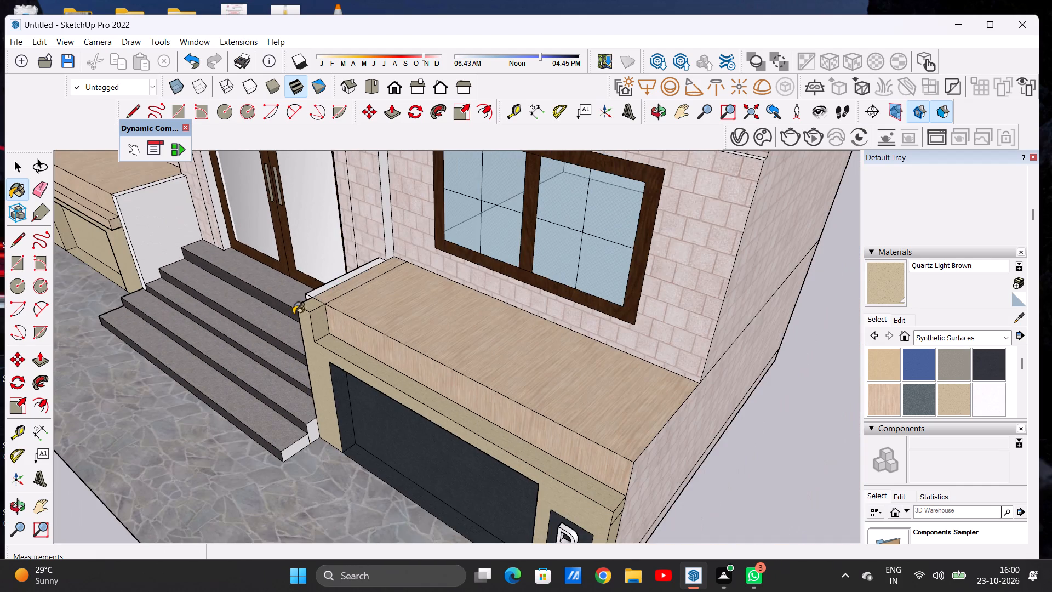
Paint the garage surround's narrow white side faces next to the entrance steps with Quartz Light Brown.
middle_click_drag(259, 359, 499, 273)
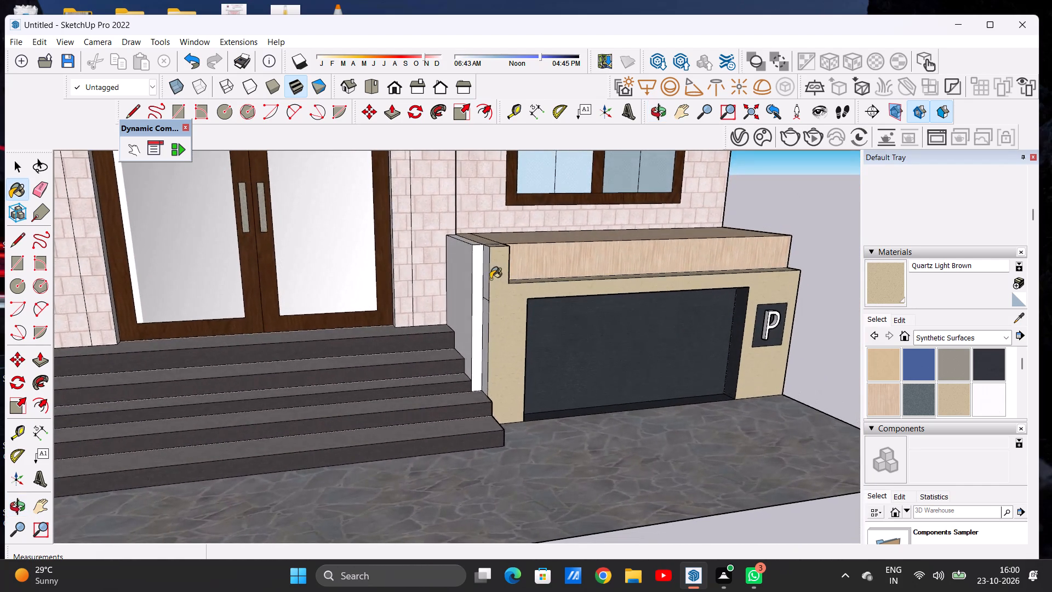
scroll(483, 273, "down", 4)
middle_click_drag(474, 288, 577, 310)
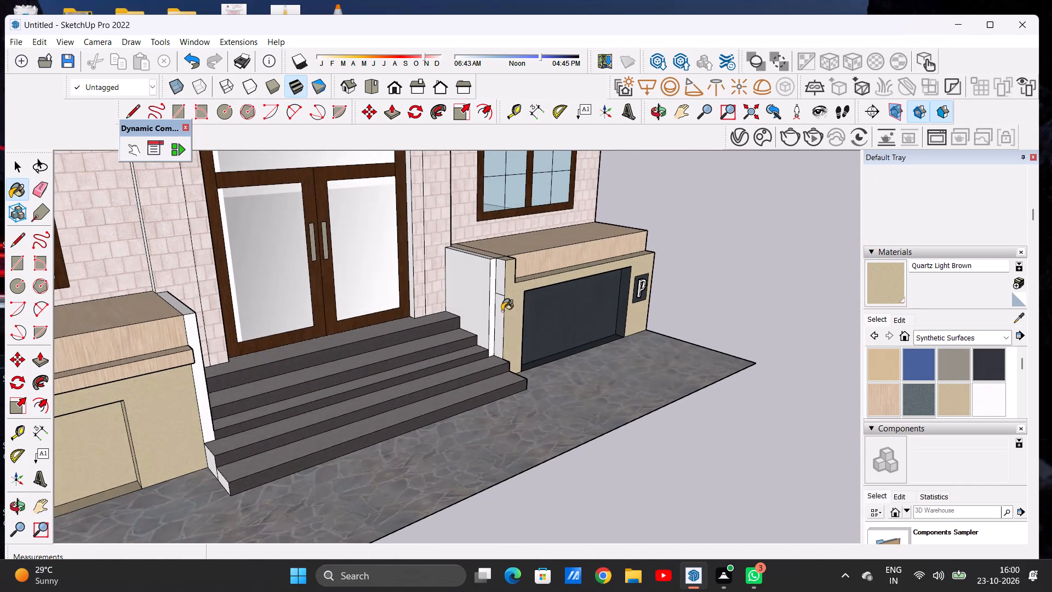
scroll(523, 294, "up", 12)
left_click(478, 258)
left_click(483, 327)
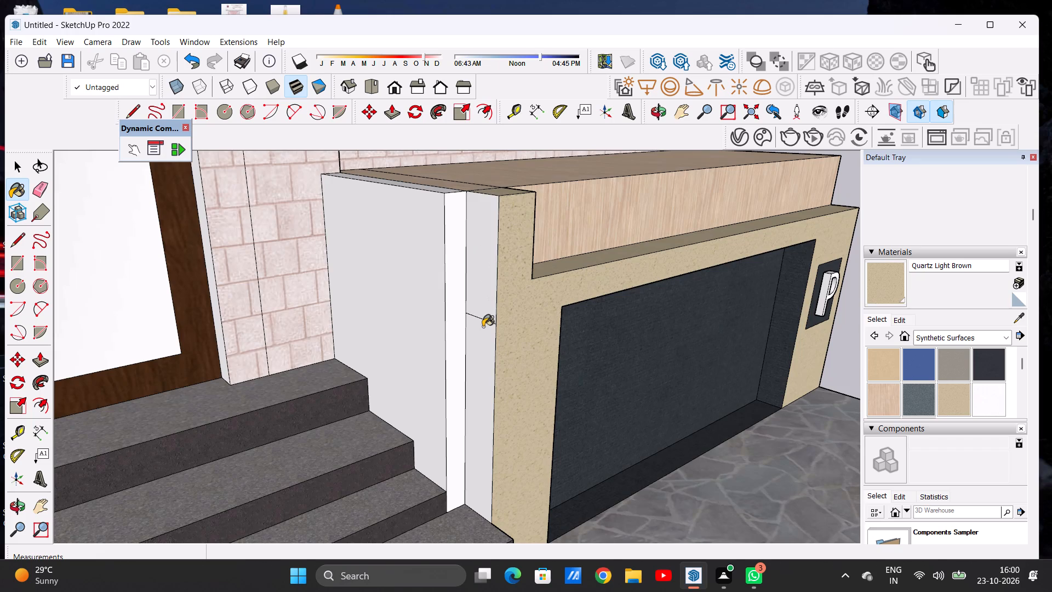
scroll(400, 323, "down", 15)
middle_click_drag(461, 358, 266, 345)
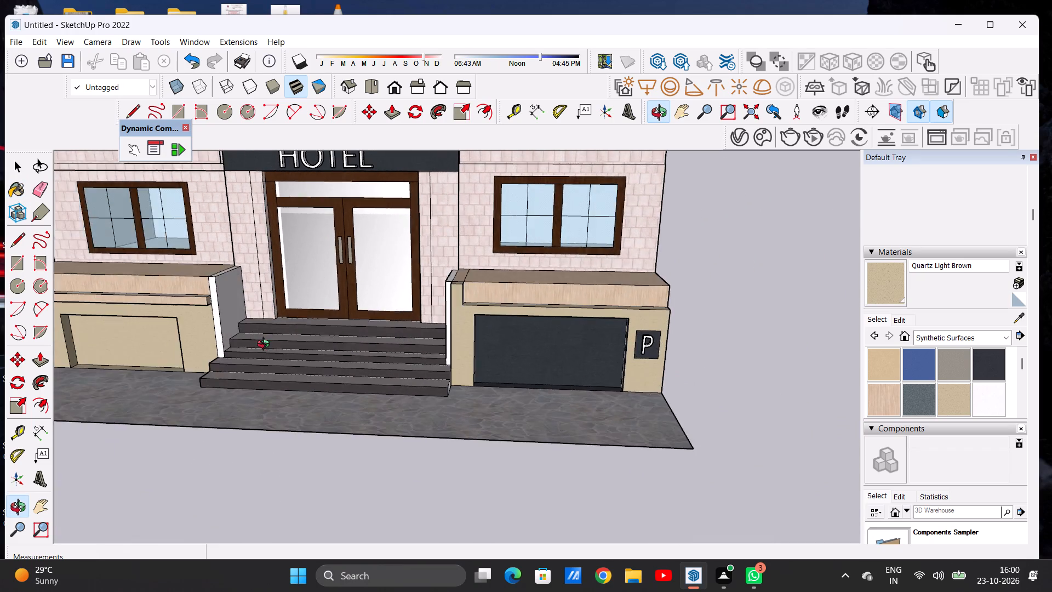
middle_click_drag(266, 345, 308, 375)
scroll(344, 353, "down", 4)
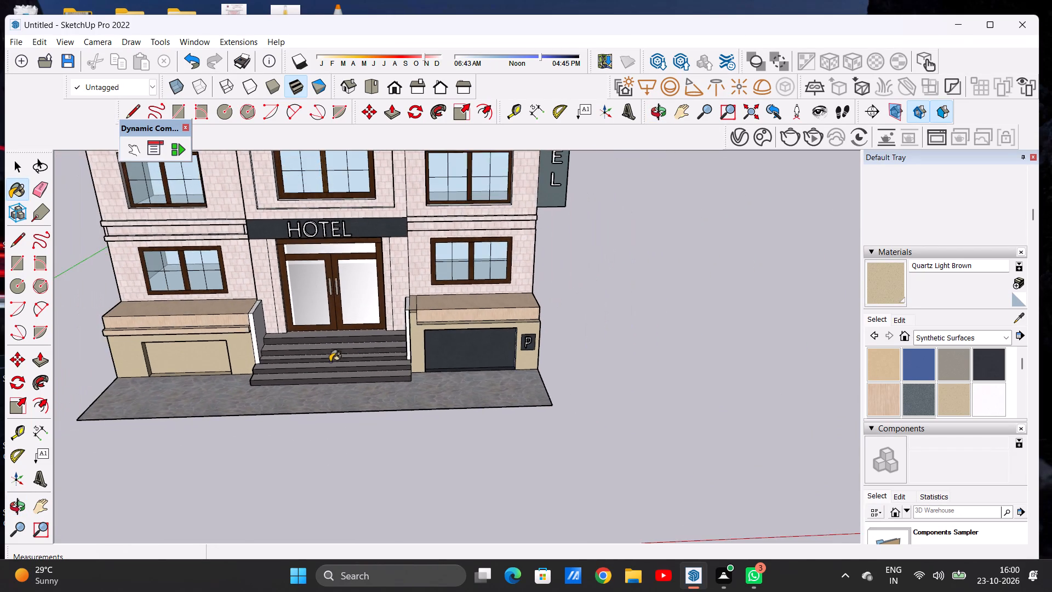
Examine the entrance steps and ground-level facade for faces that still lack a material.
scroll(330, 362, "down", 2)
scroll(261, 339, "up", 8)
scroll(249, 328, "down", 1)
scroll(249, 328, "up", 7)
middle_click_drag(255, 325, 198, 305)
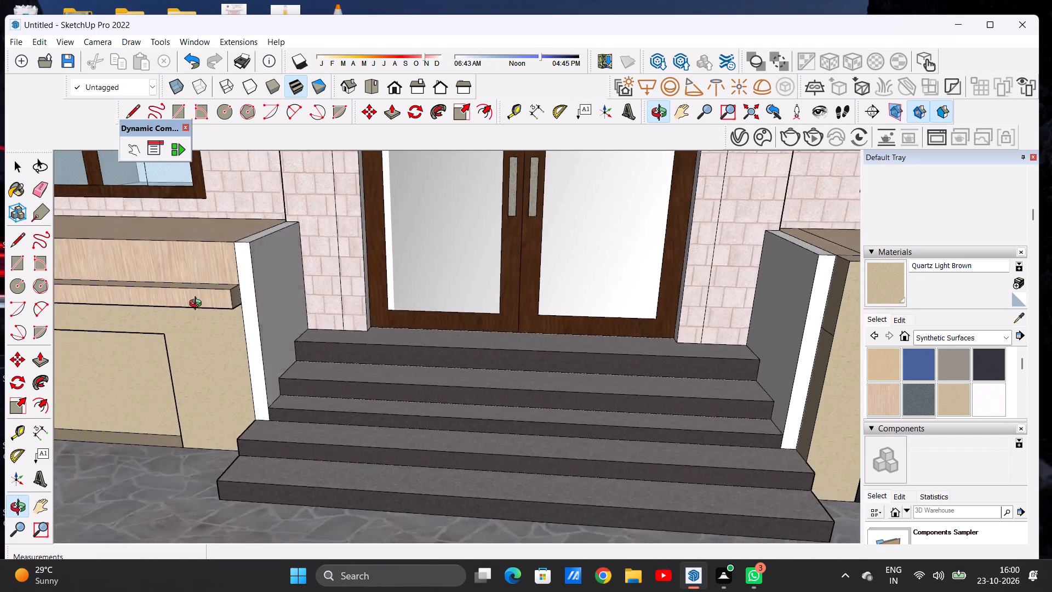
middle_click_drag(198, 305, 279, 323)
scroll(305, 324, "down", 5)
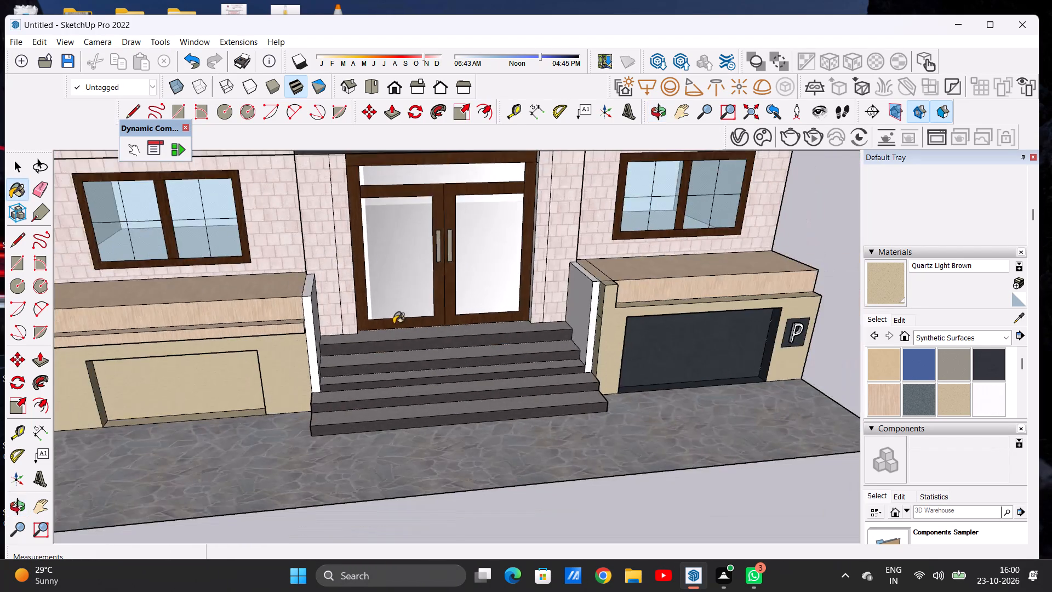
scroll(393, 324, "down", 9)
middle_click_drag(491, 332, 487, 309)
scroll(487, 316, "up", 7)
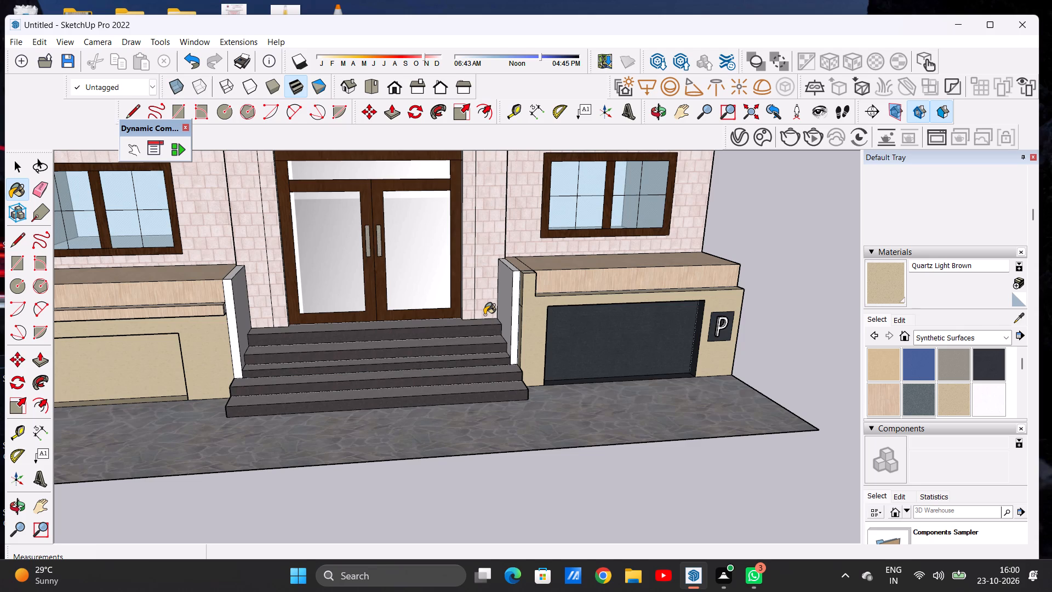
scroll(432, 337, "down", 16)
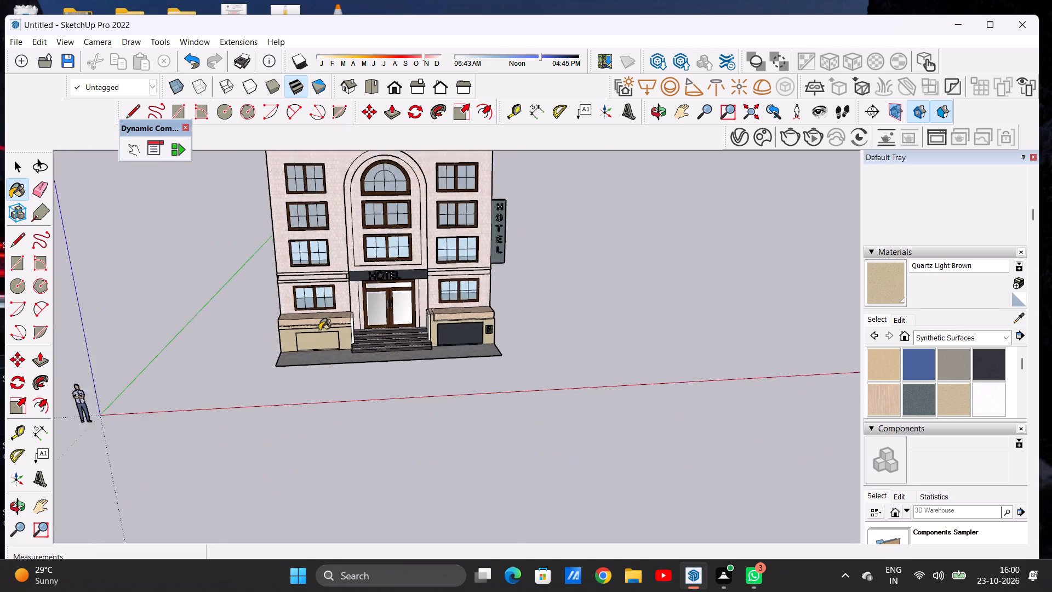
scroll(319, 331, "down", 3)
scroll(355, 338, "up", 8)
middle_click_drag(335, 357, 306, 315)
scroll(315, 305, "up", 5)
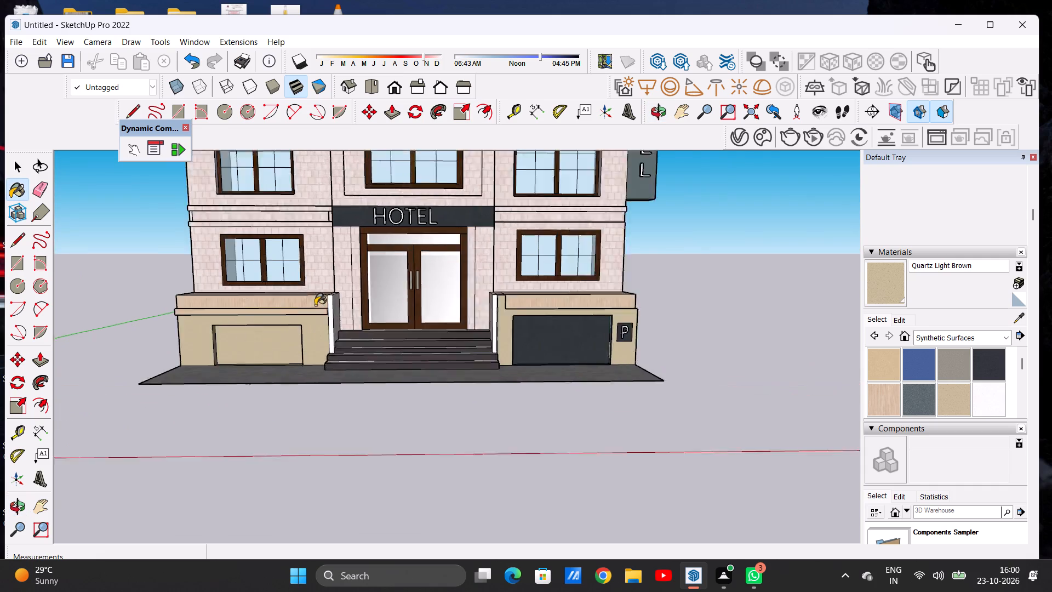
Paint the front, top and inner faces of the step-side wall opposite the garage with Formica Laminate Dark.
scroll(315, 305, "up", 3)
scroll(322, 305, "down", 1)
scroll(322, 305, "up", 10)
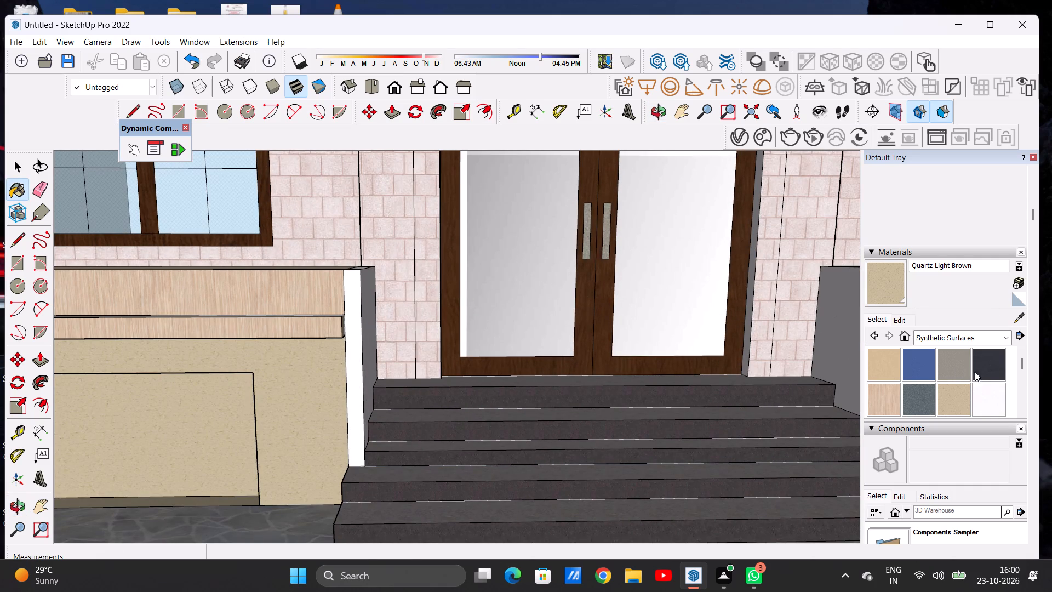
left_click(994, 368)
scroll(350, 332, "up", 5)
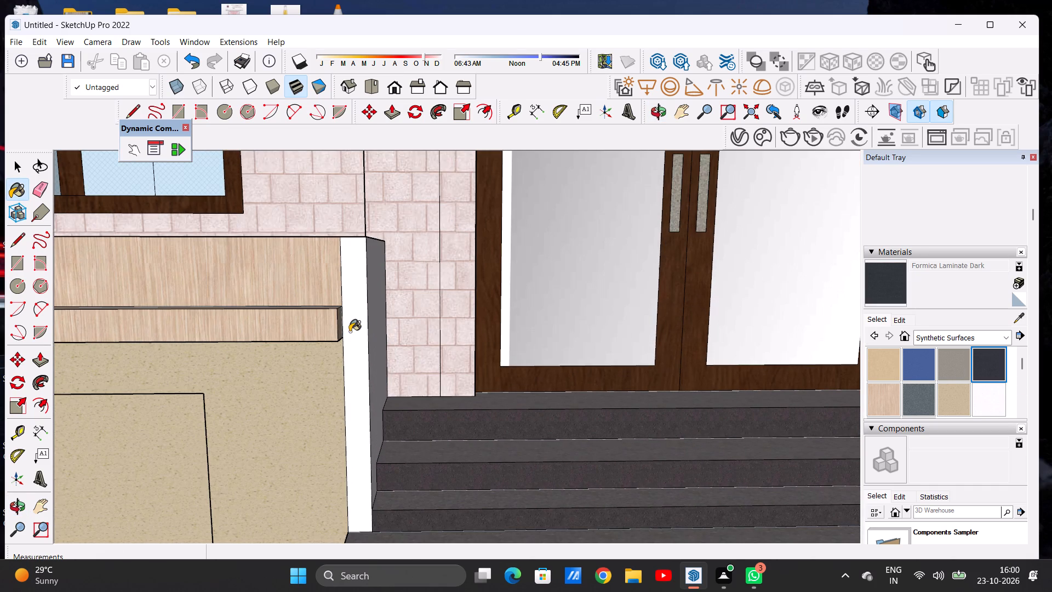
left_click(350, 332)
scroll(360, 305, "down", 6)
middle_click_drag(368, 293, 333, 413)
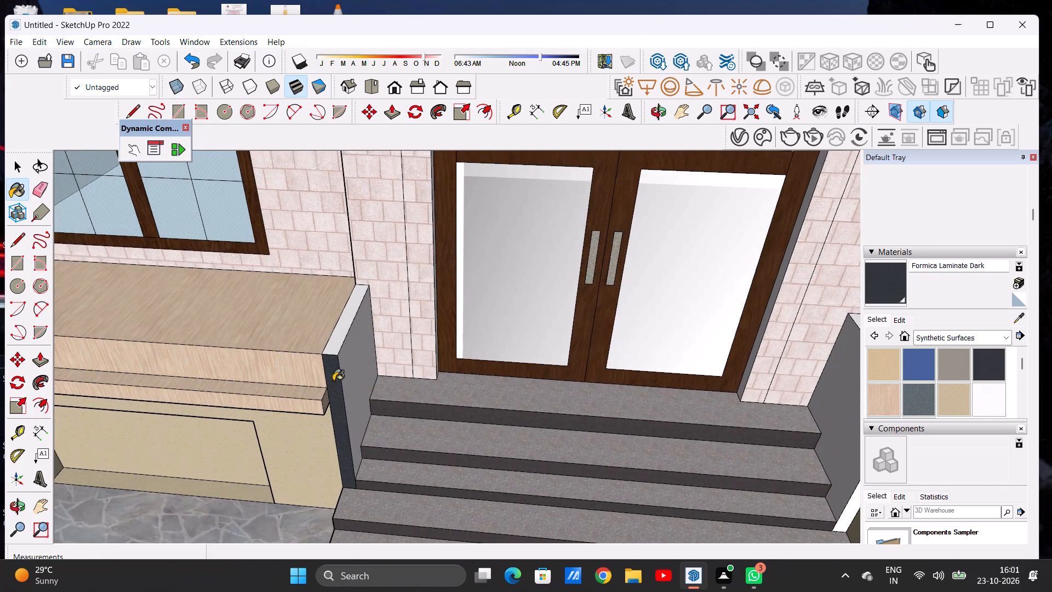
scroll(329, 341, "up", 7)
left_click(344, 355)
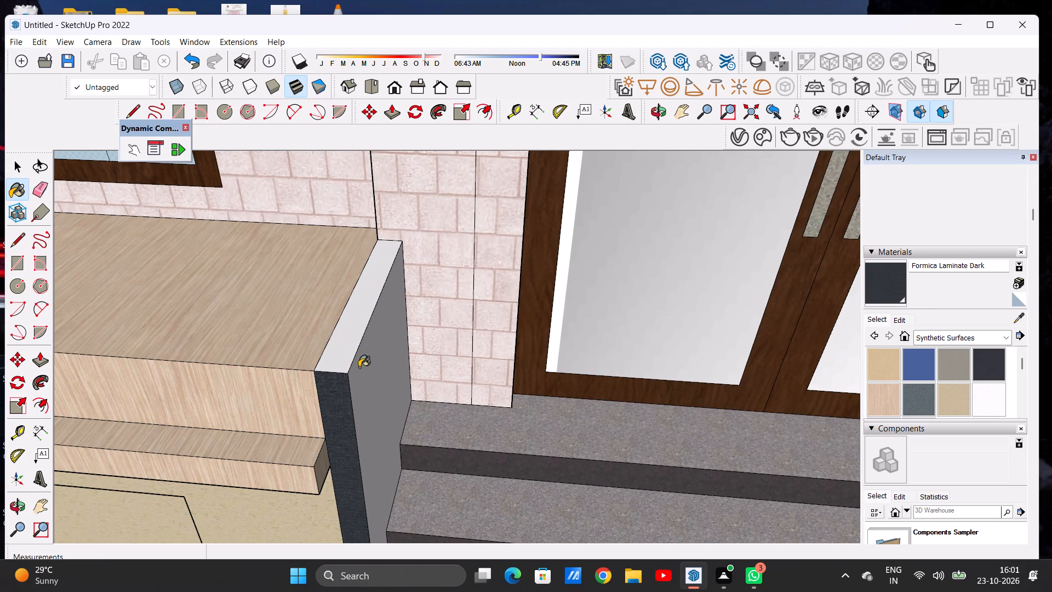
left_click(353, 373)
Paint the inner, top and front faces of the step-side wall next to the garage with Formica Laminate Dark.
scroll(352, 361, "down", 15)
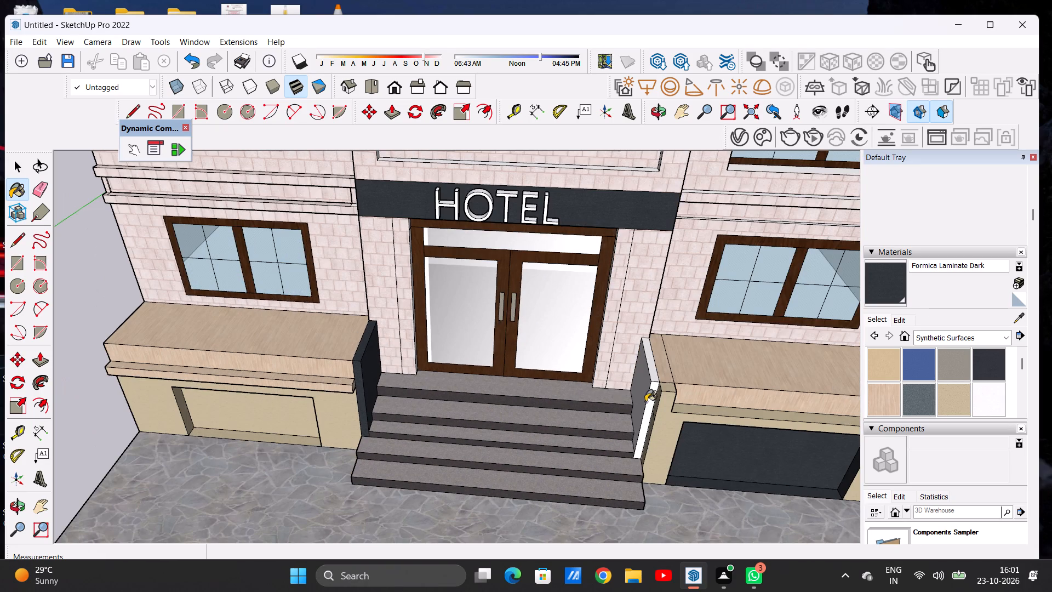
scroll(651, 403, "up", 17)
left_click(637, 361)
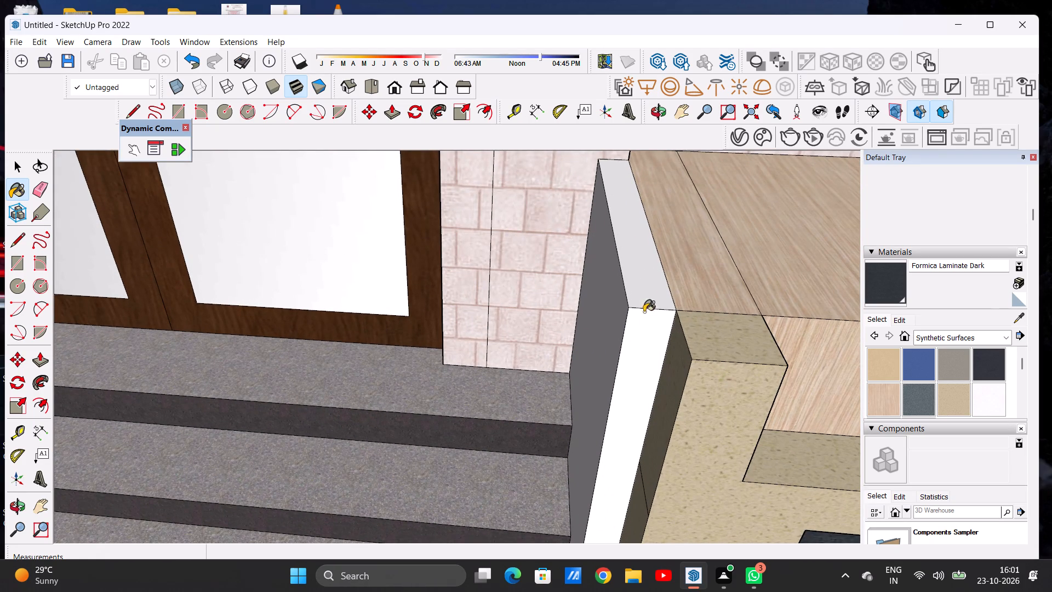
left_click(644, 294)
left_click(625, 311)
Review the painted entrance walls from the front and examine the whole hotel facade.
scroll(574, 362, "down", 4)
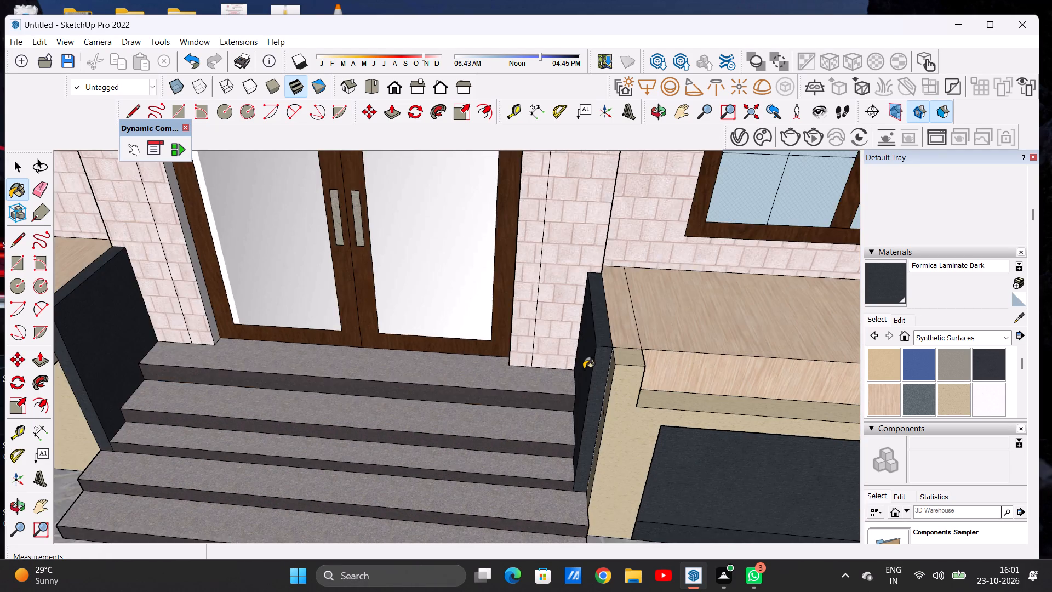
scroll(584, 369, "down", 8)
scroll(571, 385, "up", 1)
scroll(570, 385, "down", 5)
middle_click_drag(549, 417, 568, 301)
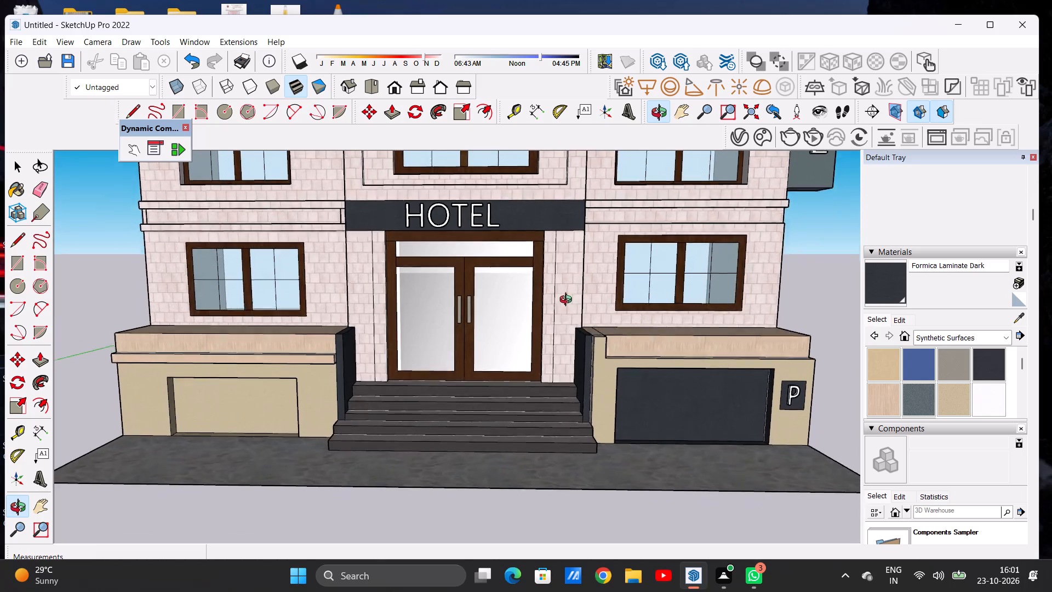
middle_click_drag(568, 301, 572, 330)
scroll(485, 418, "down", 5)
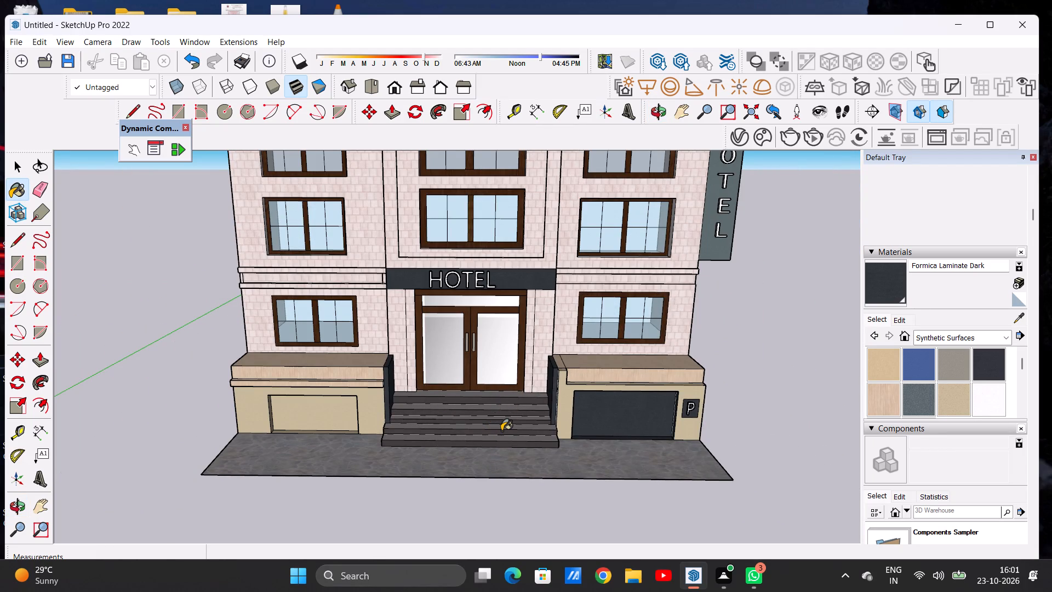
scroll(438, 456, "down", 6)
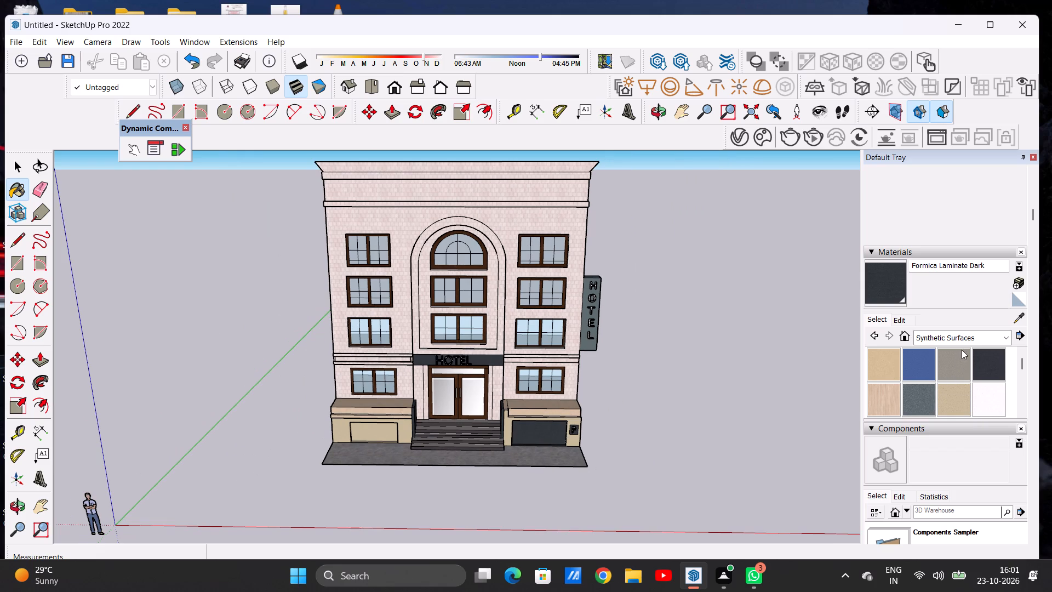
Paint the arched window's side reveal away from the vertical HOTEL sign, its curved reveal and its sill with 0035_Tan from Colors-Named.
left_click(956, 334)
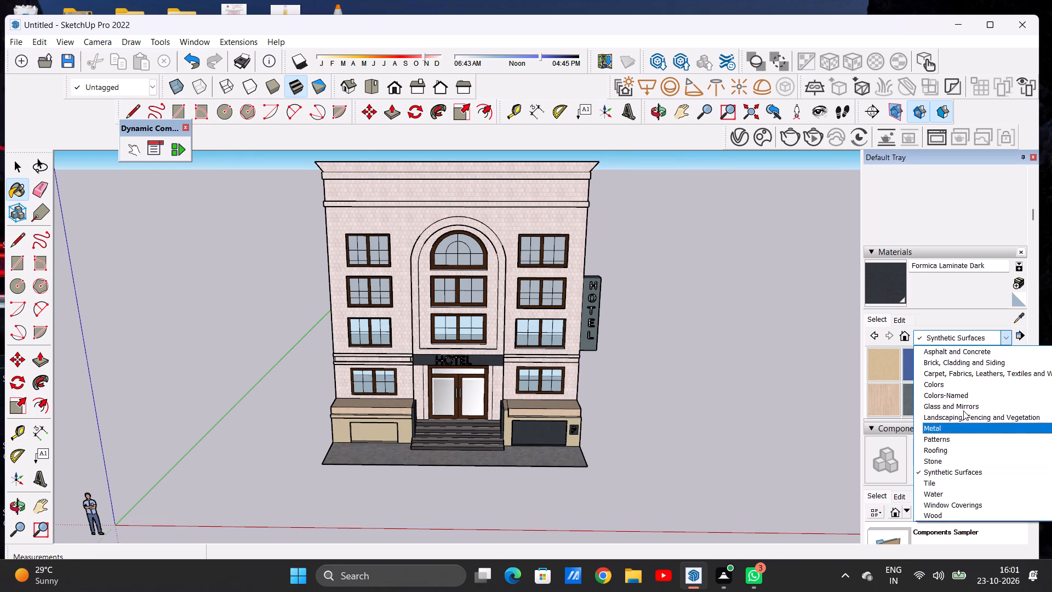
left_click(966, 395)
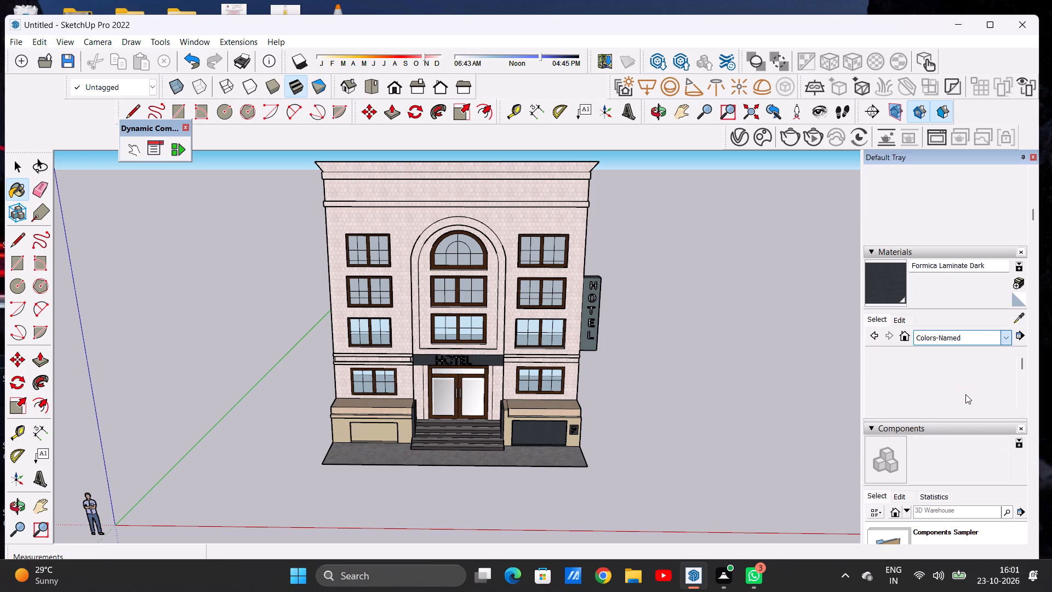
scroll(964, 390, "down", 5)
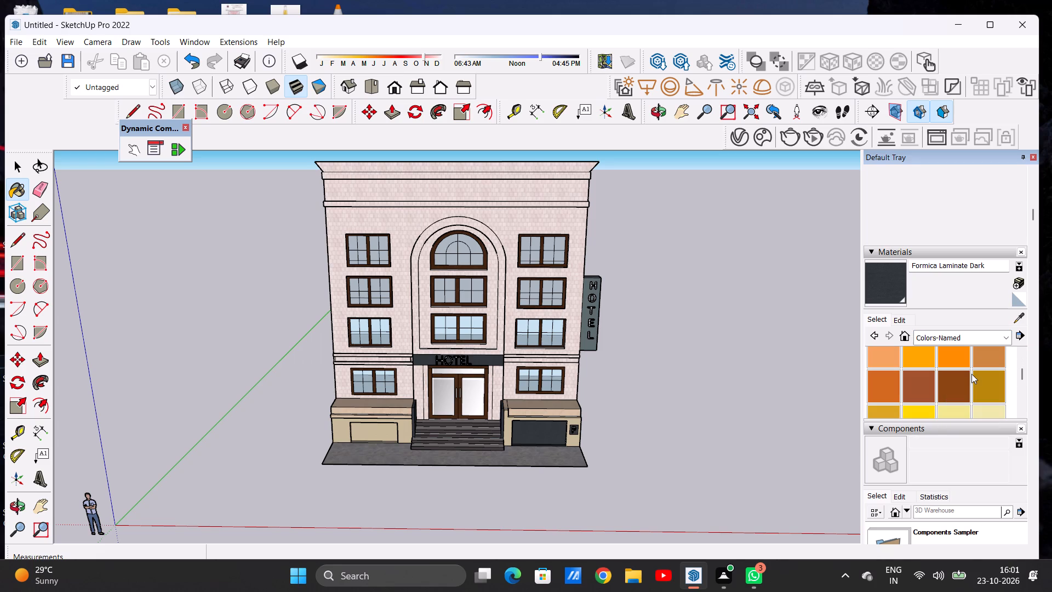
scroll(971, 374, "down", 1)
scroll(971, 374, "up", 2)
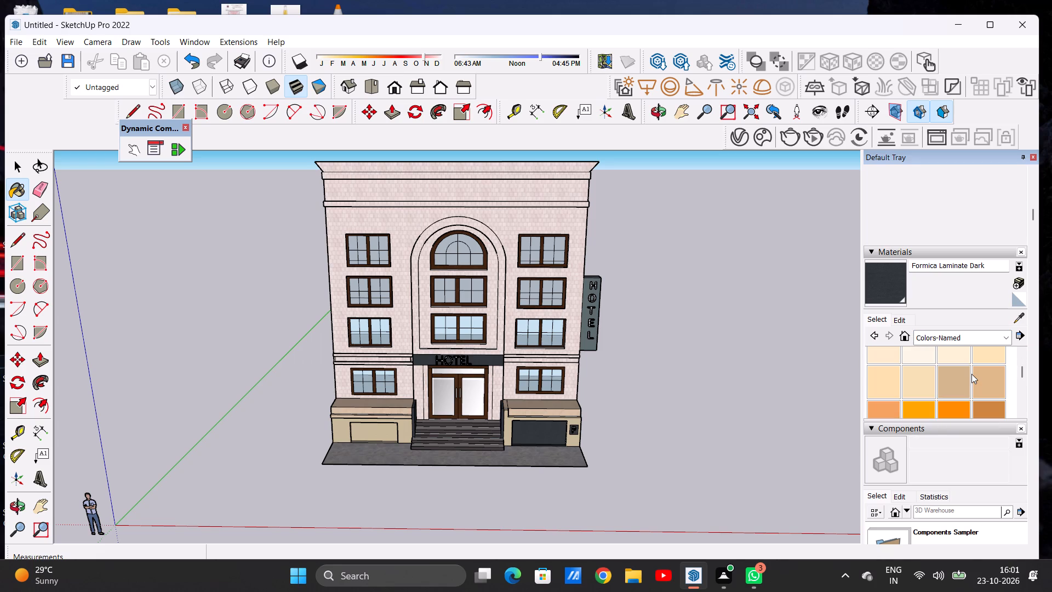
left_click(957, 381)
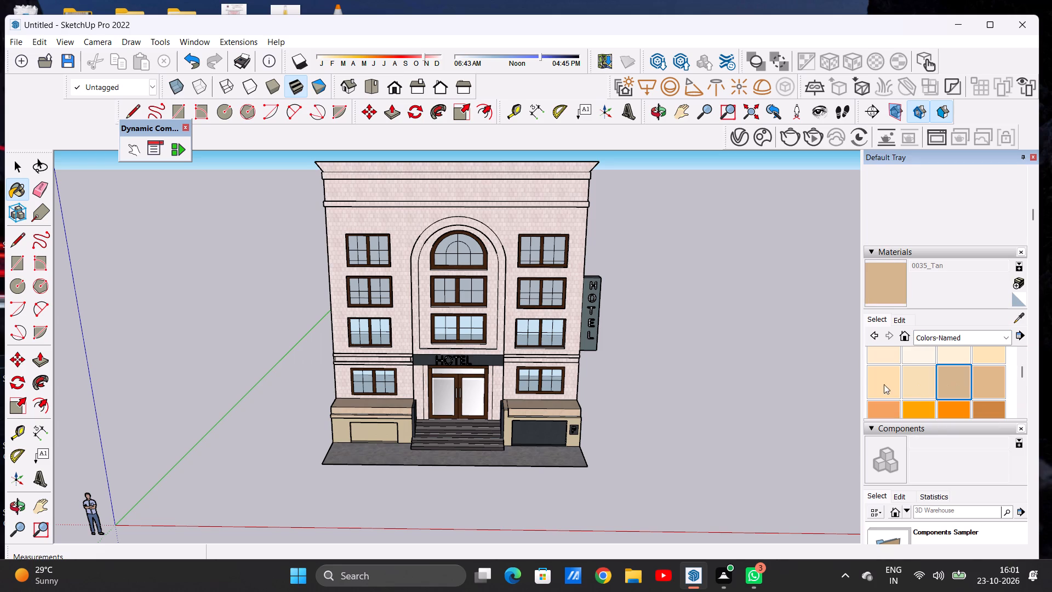
scroll(701, 405, "down", 5)
scroll(533, 288, "up", 13)
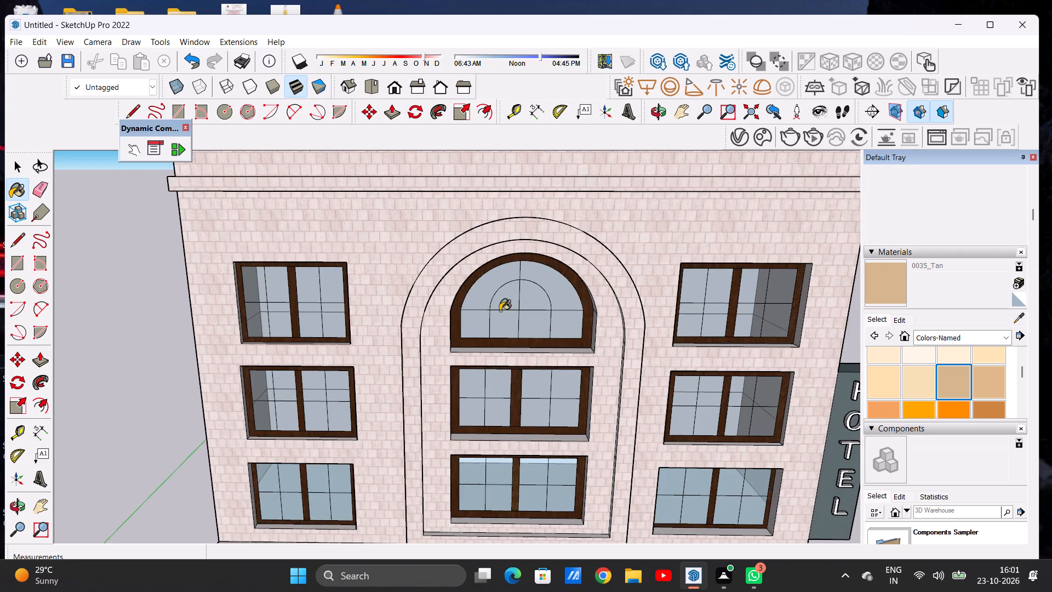
middle_click_drag(484, 305, 325, 265)
scroll(436, 305, "up", 3)
scroll(440, 310, "down", 1)
scroll(440, 311, "up", 2)
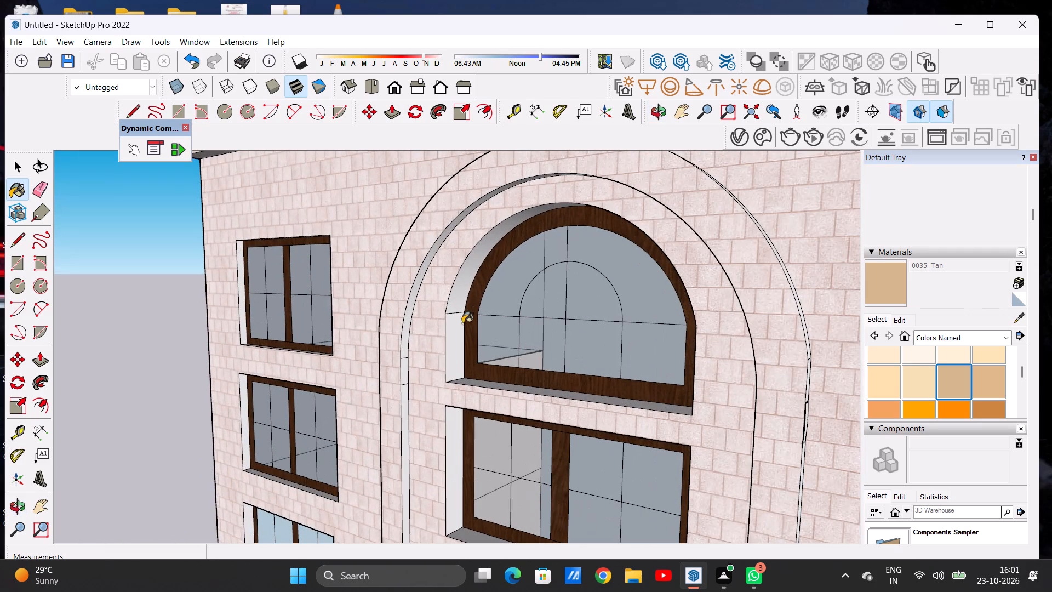
left_click(458, 334)
left_click(455, 306)
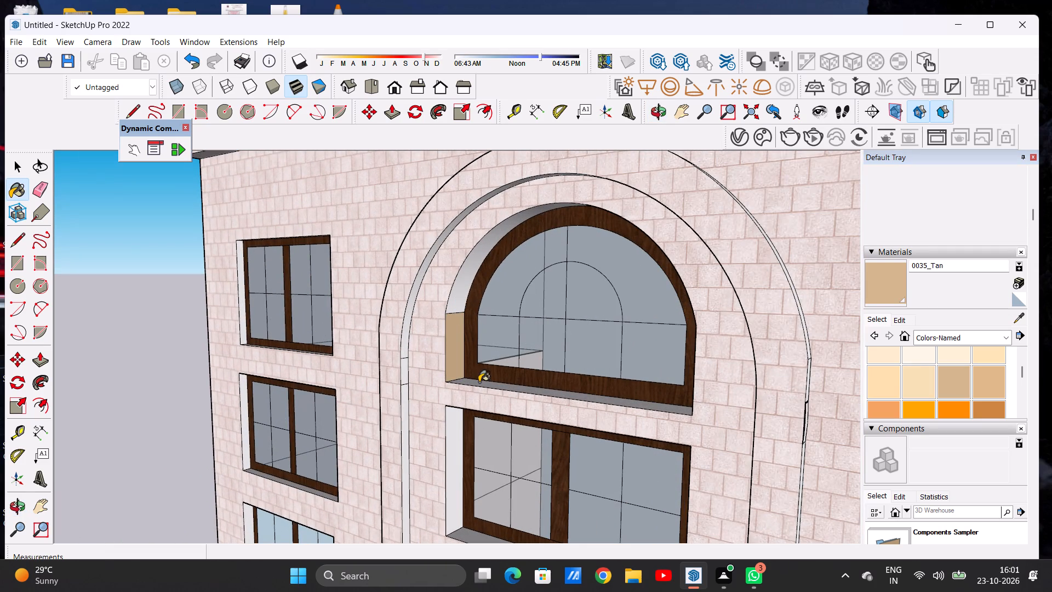
left_click(479, 382)
Paint the arched window's straight side reveal nearest the vertical HOTEL sign with 0035_Tan.
scroll(455, 394, "down", 9)
middle_click_drag(437, 395, 699, 341)
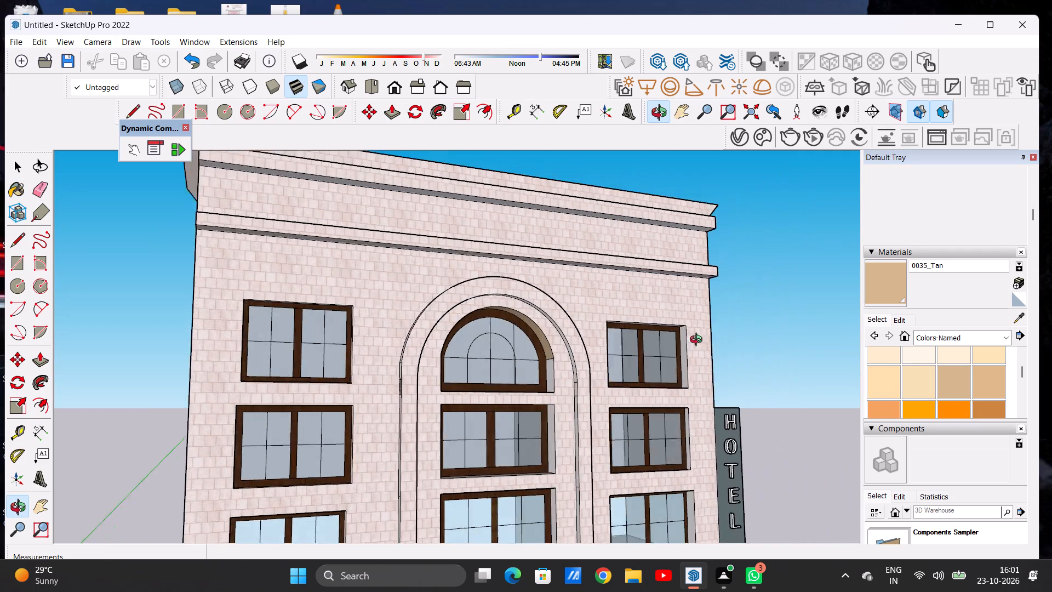
middle_click_drag(699, 341, 722, 341)
scroll(571, 380, "up", 7)
scroll(517, 374, "up", 6)
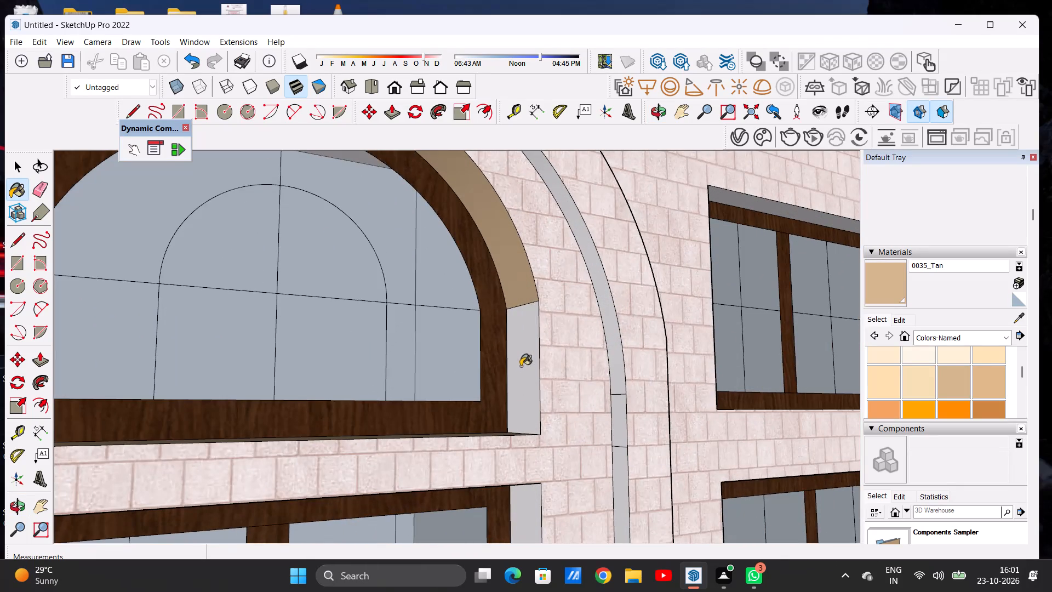
left_click(521, 366)
Paint the arch recess's curved inner edge and the short segment below it on the vertical sign's side with 0035_Tan.
scroll(534, 367, "down", 9)
scroll(563, 365, "up", 5)
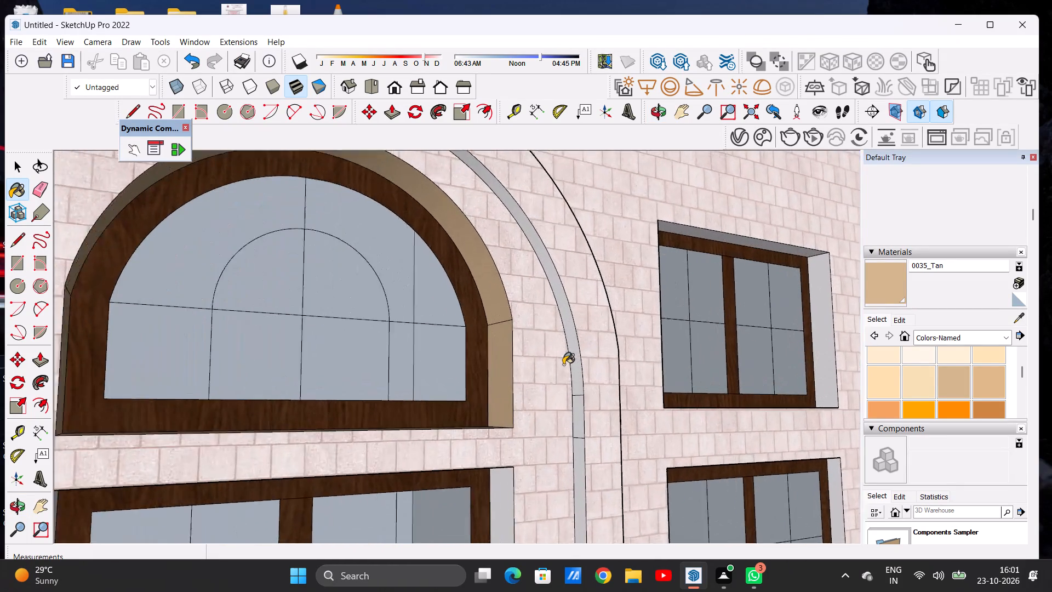
scroll(563, 365, "up", 7)
left_click(578, 374)
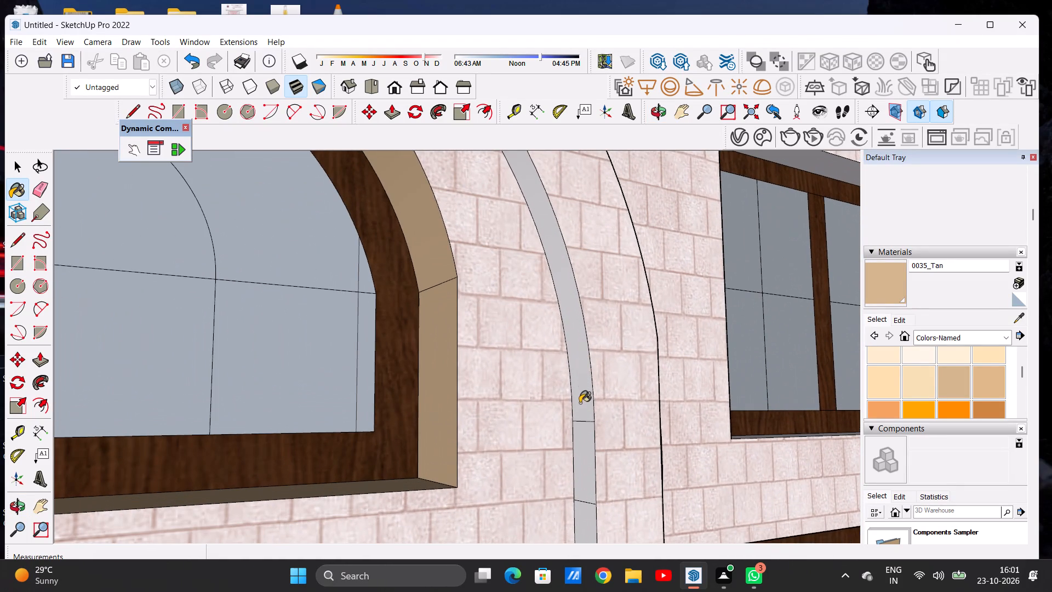
left_click(583, 438)
scroll(527, 412, "down", 13)
scroll(581, 401, "up", 1)
scroll(581, 401, "down", 2)
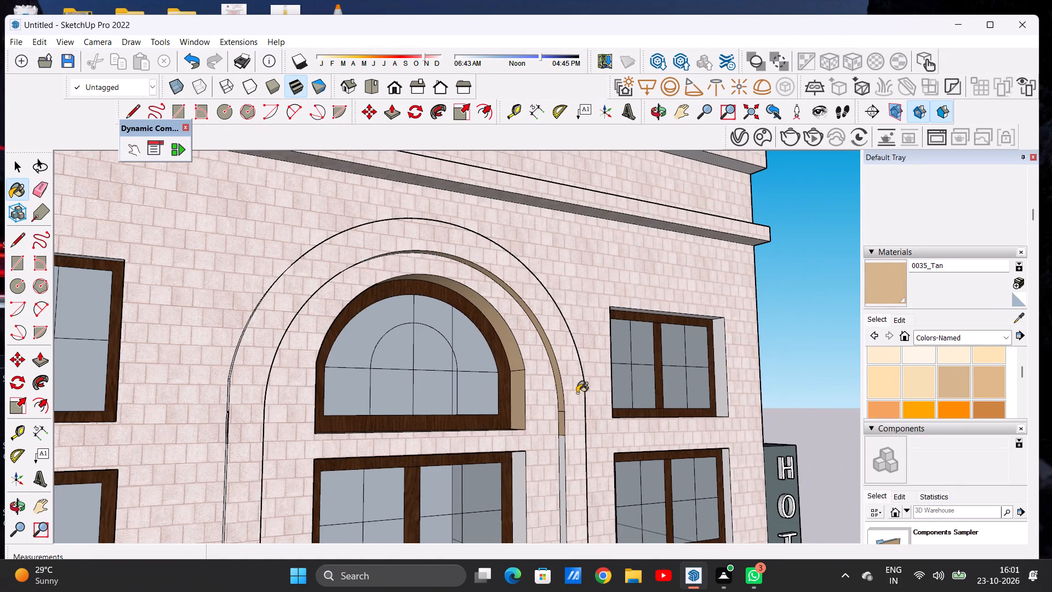
Paint the arch recess's long vertical edge and short upper segment on the side away from the vertical sign with 0035_Tan.
middle_click_drag(505, 414, 253, 423)
scroll(301, 459, "up", 5)
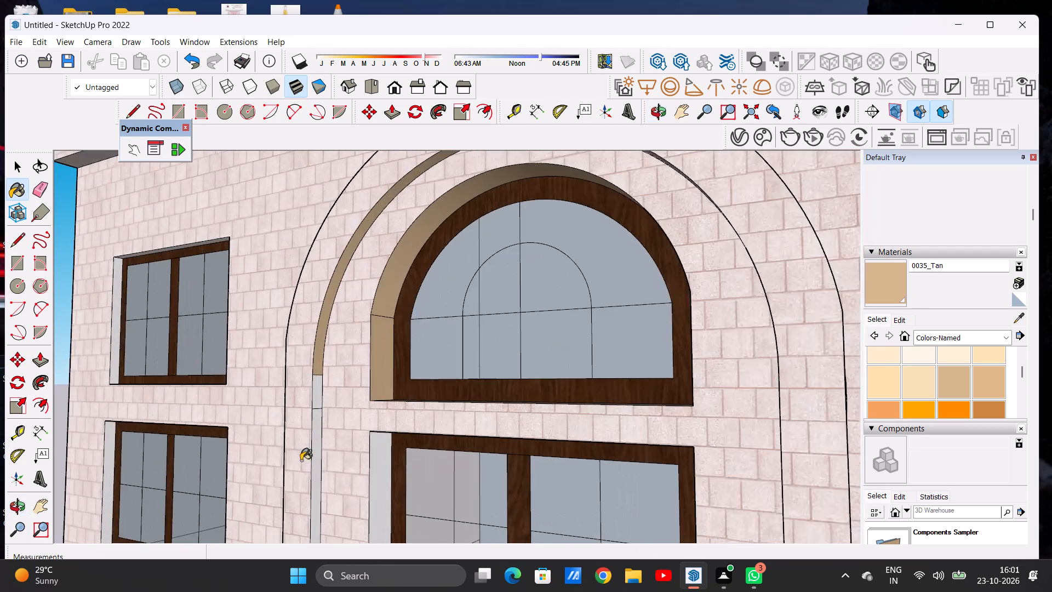
scroll(318, 456, "up", 7)
left_click(313, 457)
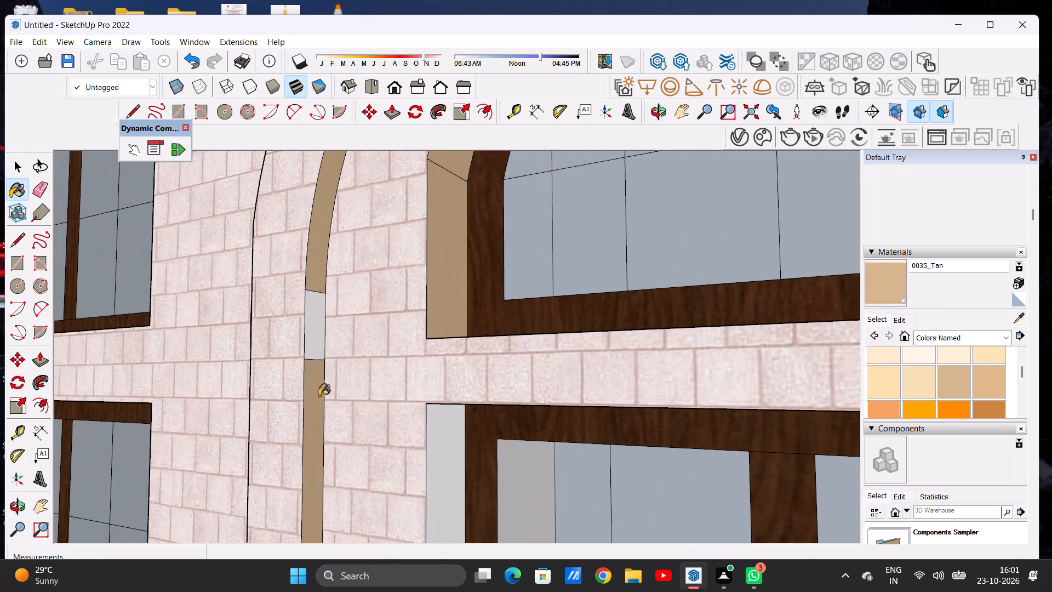
left_click(312, 334)
scroll(412, 317, "down", 2)
scroll(413, 317, "up", 1)
scroll(413, 317, "down", 12)
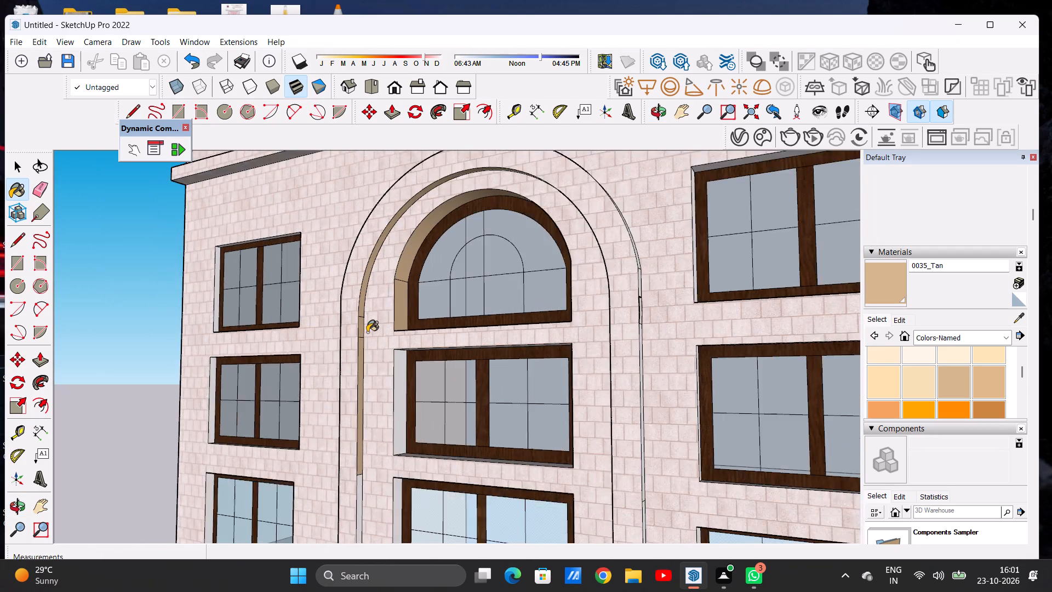
Paint the recess's long vertical edge and the side reveal of the window below the arched one, both on the vertical sign's side, with 0035_Tan.
scroll(367, 332, "down", 8)
middle_click_drag(378, 363, 701, 382)
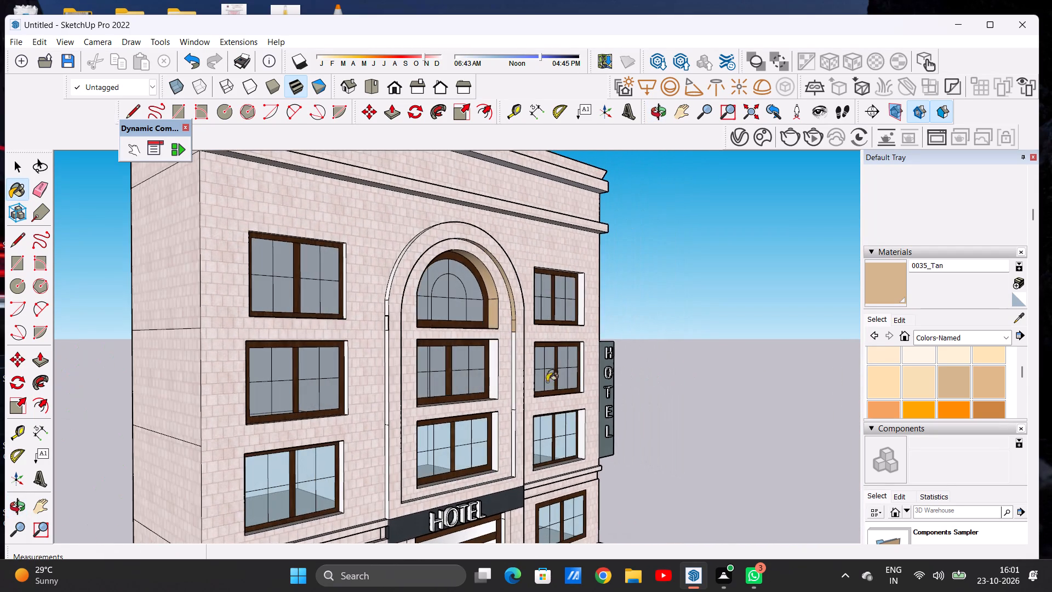
scroll(478, 381, "up", 6)
scroll(478, 381, "down", 1)
scroll(535, 339, "up", 7)
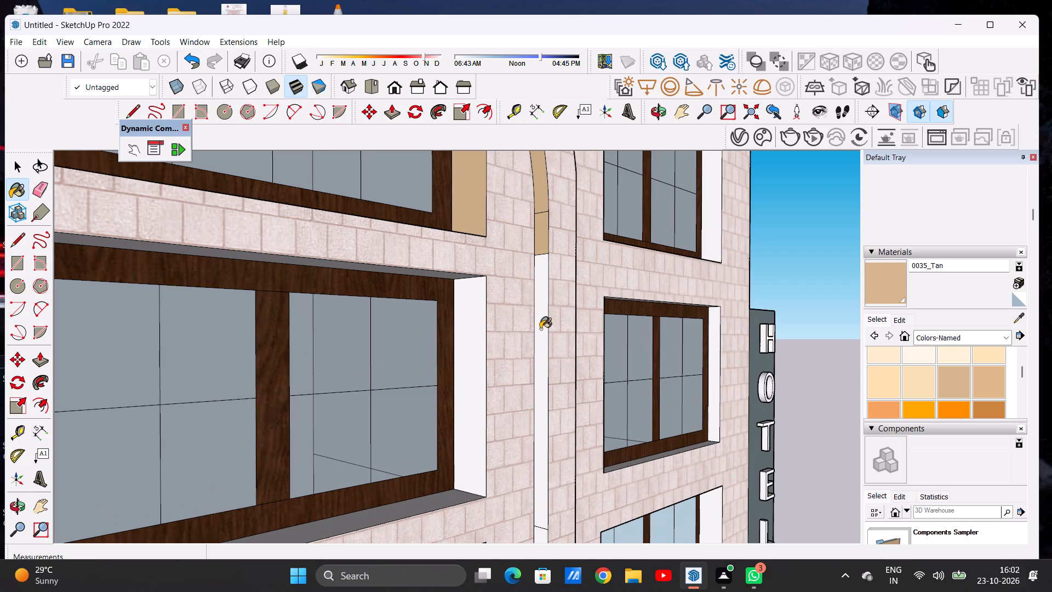
left_click(540, 329)
left_click(470, 358)
scroll(461, 370, "down", 4)
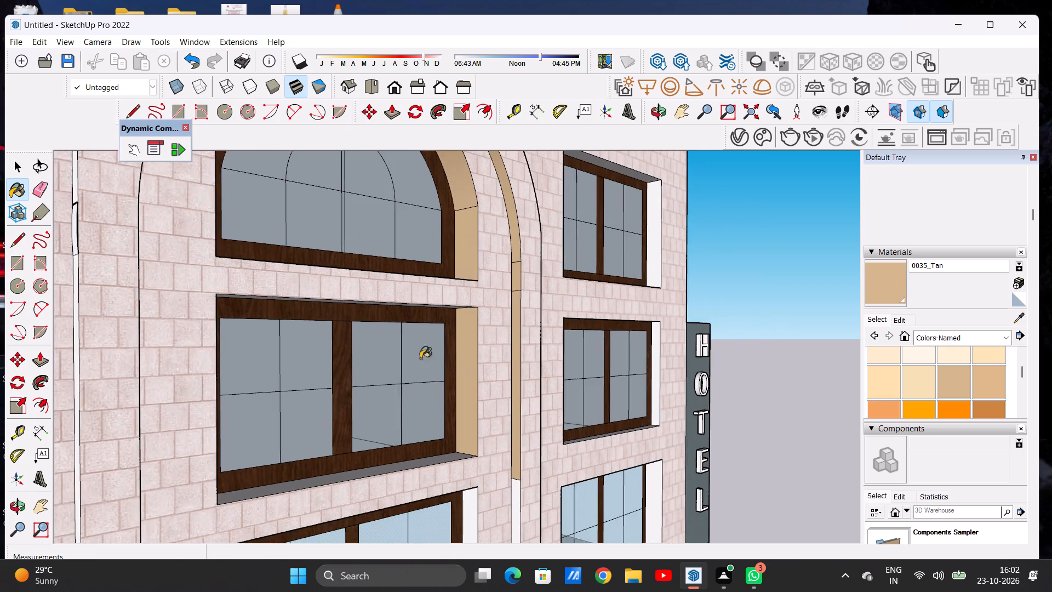
scroll(420, 358, "down", 7)
scroll(395, 322, "up", 1)
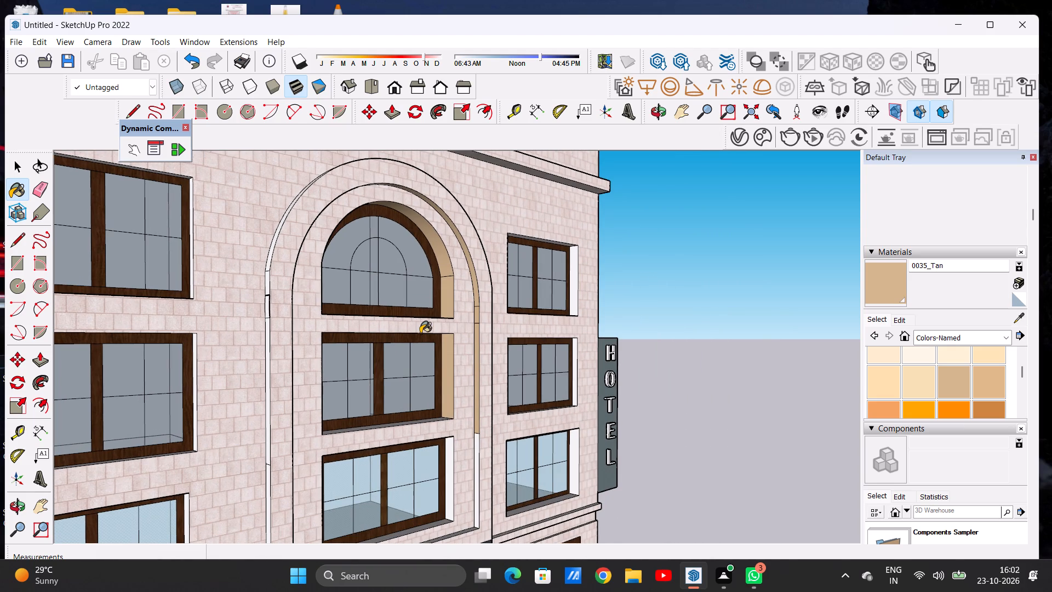
Paint the top reveal and the side reveal away from the vertical sign with 0035_Tan on the window below the arched one.
middle_click_drag(366, 337, 324, 428)
middle_click_drag(424, 410, 332, 276)
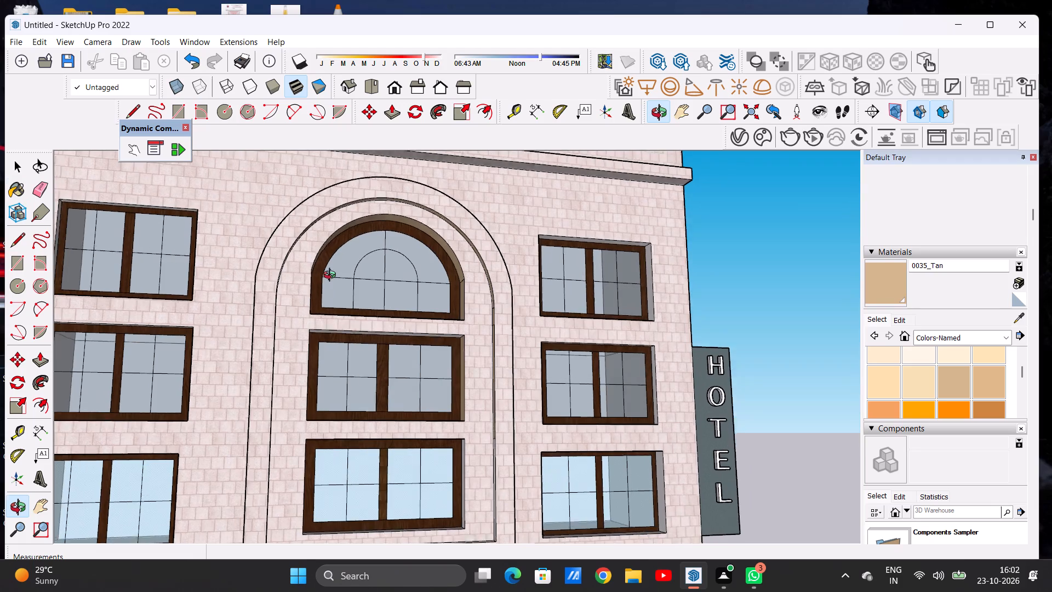
middle_click_drag(332, 276, 333, 273)
scroll(357, 311, "up", 6)
middle_click_drag(357, 367, 313, 305)
scroll(312, 337, "up", 6)
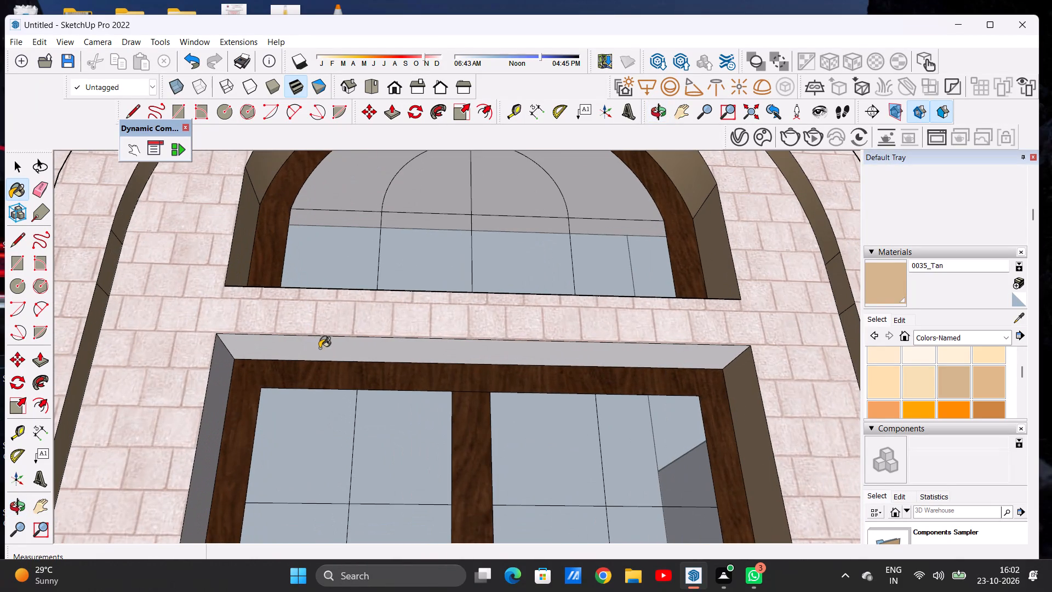
left_click(324, 352)
left_click(216, 390)
scroll(314, 312, "down", 8)
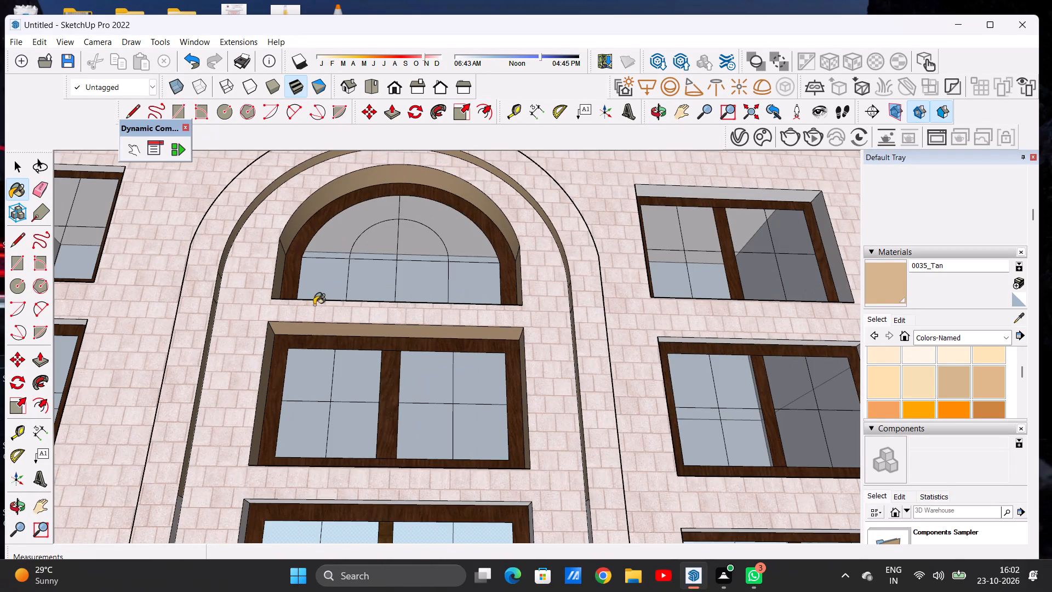
Paint the sill reveal of the window directly below the arched one with 0035_Tan.
middle_click_drag(353, 420, 498, 508)
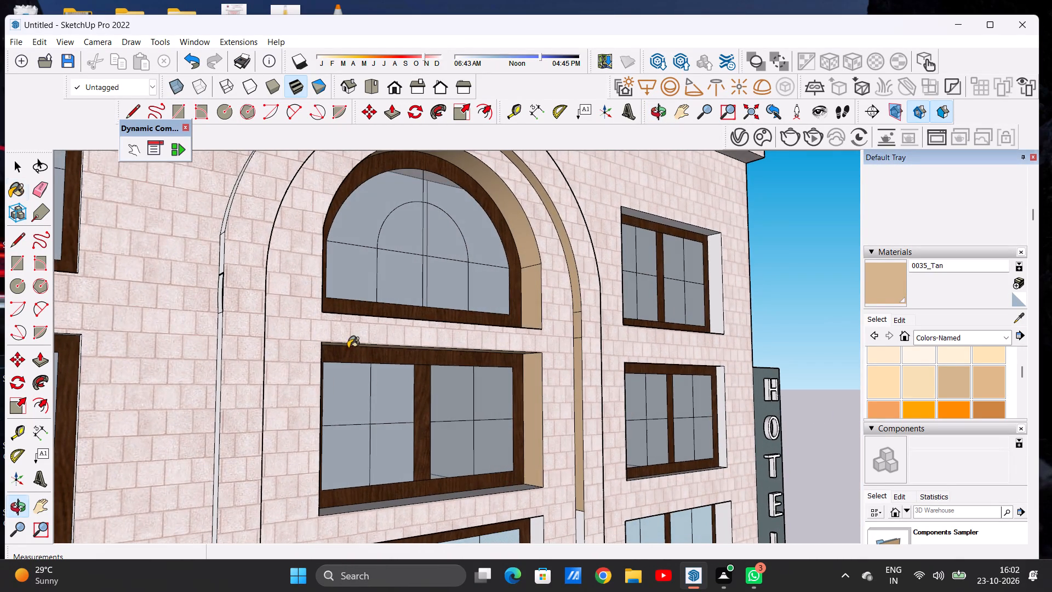
scroll(348, 348, "down", 14)
middle_click_drag(419, 371, 305, 488)
scroll(366, 369, "up", 7)
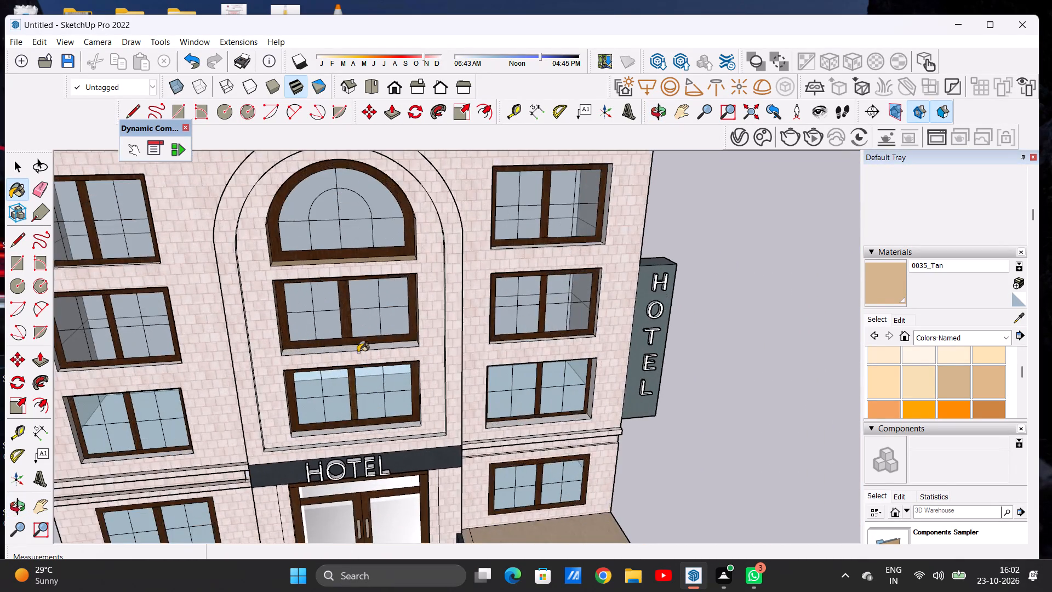
scroll(350, 347, "up", 15)
left_click(316, 357)
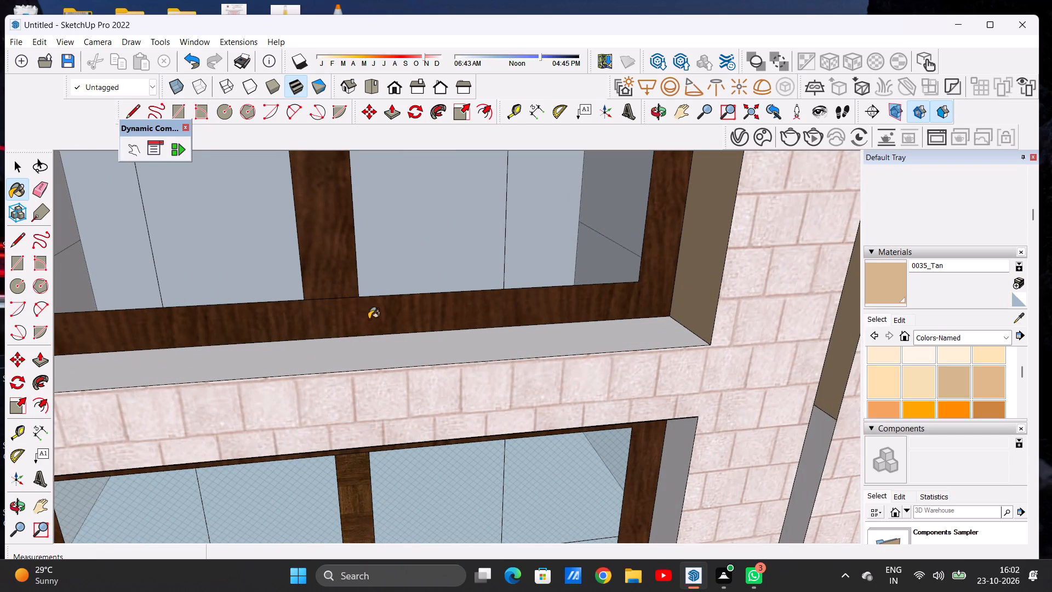
Paint the sill and the vertical-sign-side reveal of the lowest window inside the arch recess with 0035_Tan.
scroll(416, 256, "down", 17)
scroll(411, 370, "up", 7)
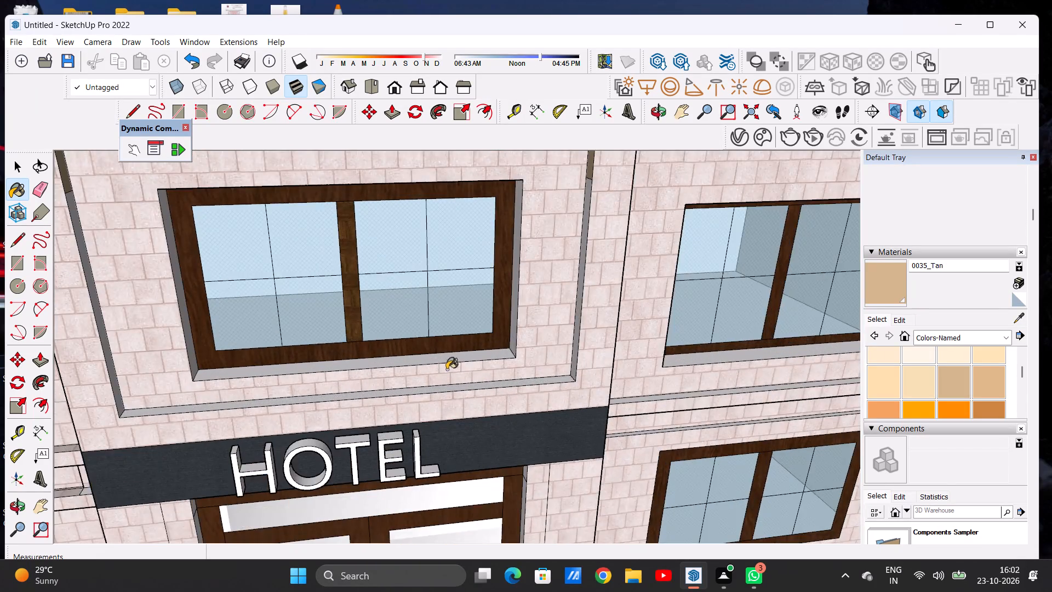
scroll(460, 366, "up", 5)
scroll(517, 348, "up", 6)
left_click(518, 344)
left_click(536, 323)
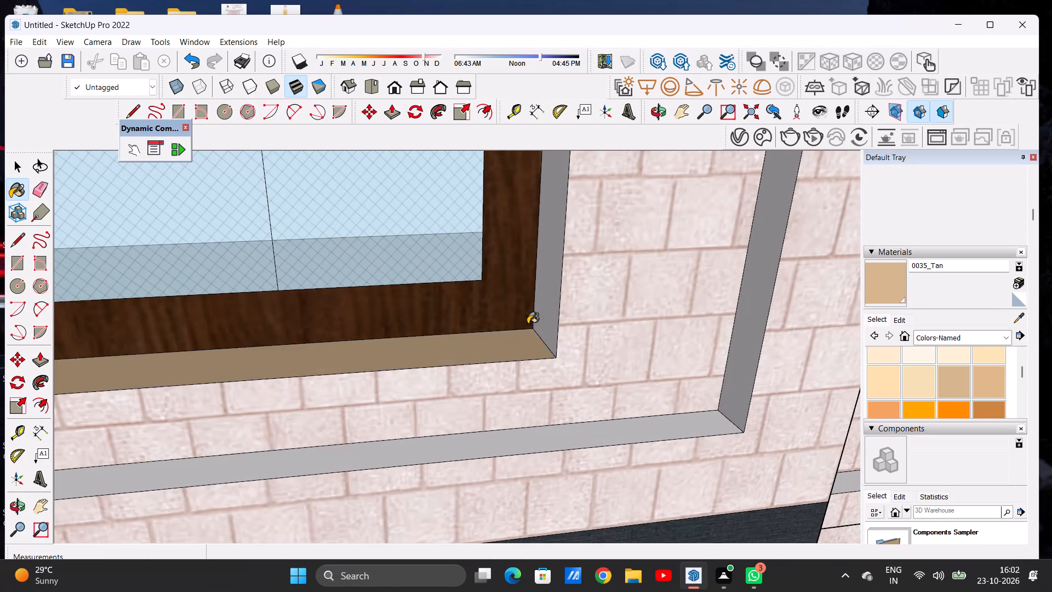
Paint the top reveal and the side reveal away from the vertical sign with 0035_Tan on the recess's lowest window.
scroll(433, 348, "down", 17)
middle_click_drag(421, 364, 282, 166)
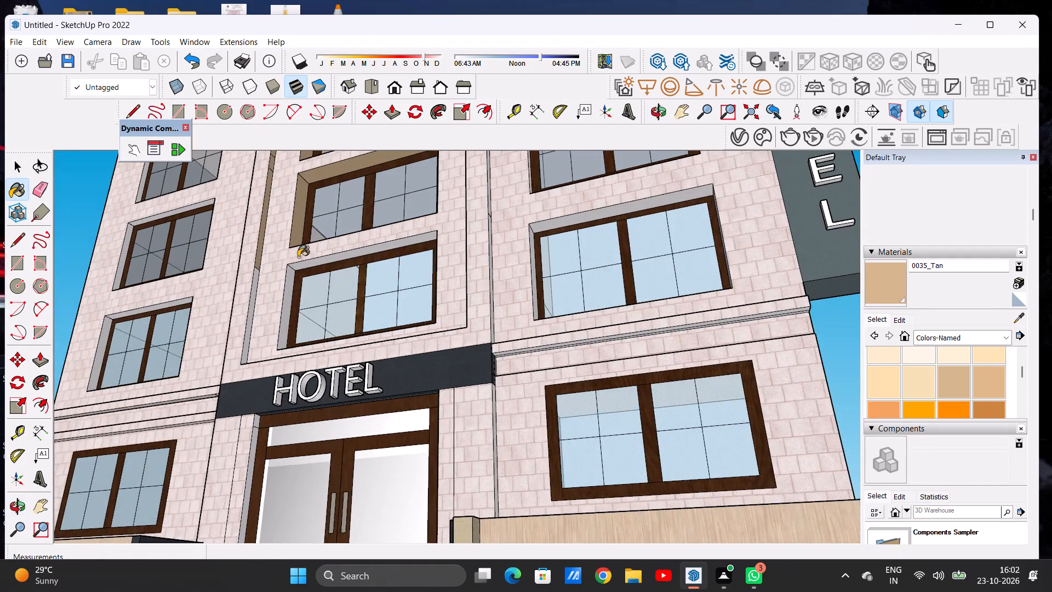
scroll(307, 267, "up", 16)
left_click(286, 196)
left_click(252, 265)
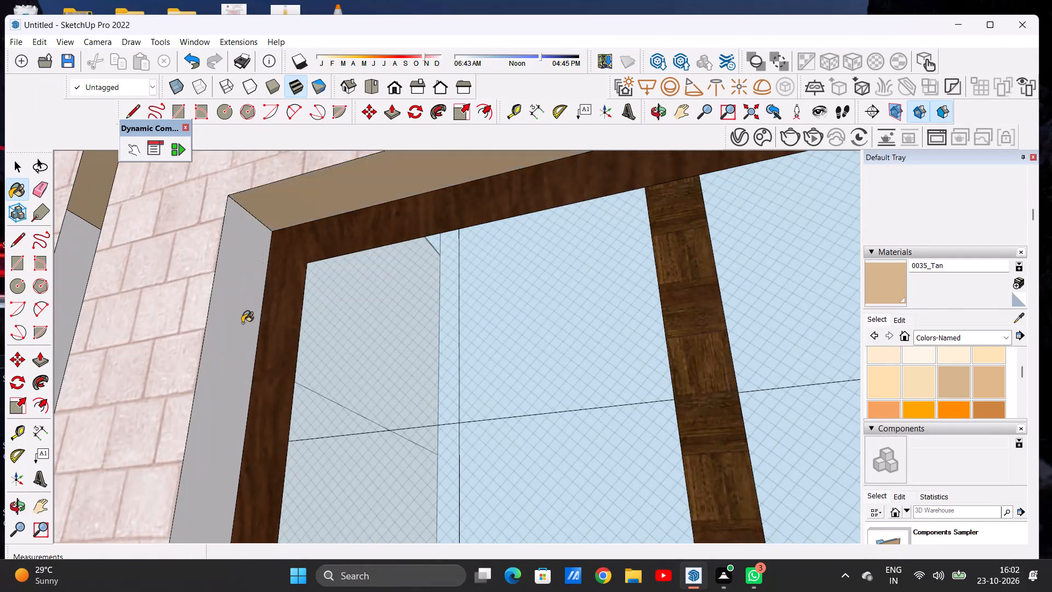
Paint the arch recess's lower vertical edge segment on the side away from the vertical sign with 0035_Tan.
scroll(261, 335, "down", 20)
scroll(261, 335, "down", 1)
middle_click_drag(275, 345, 242, 388)
scroll(267, 337, "up", 20)
left_click(231, 348)
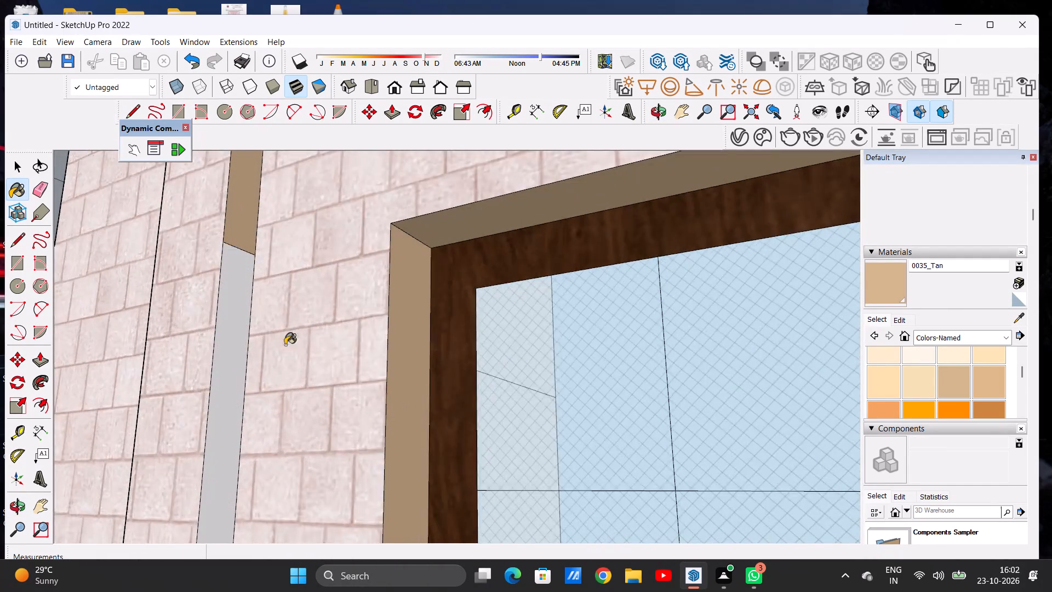
Paint the arch recess's horizontal bottom edge above the entrance HOTEL band with 0035_Tan.
scroll(311, 345, "down", 20)
middle_click_drag(335, 379, 387, 535)
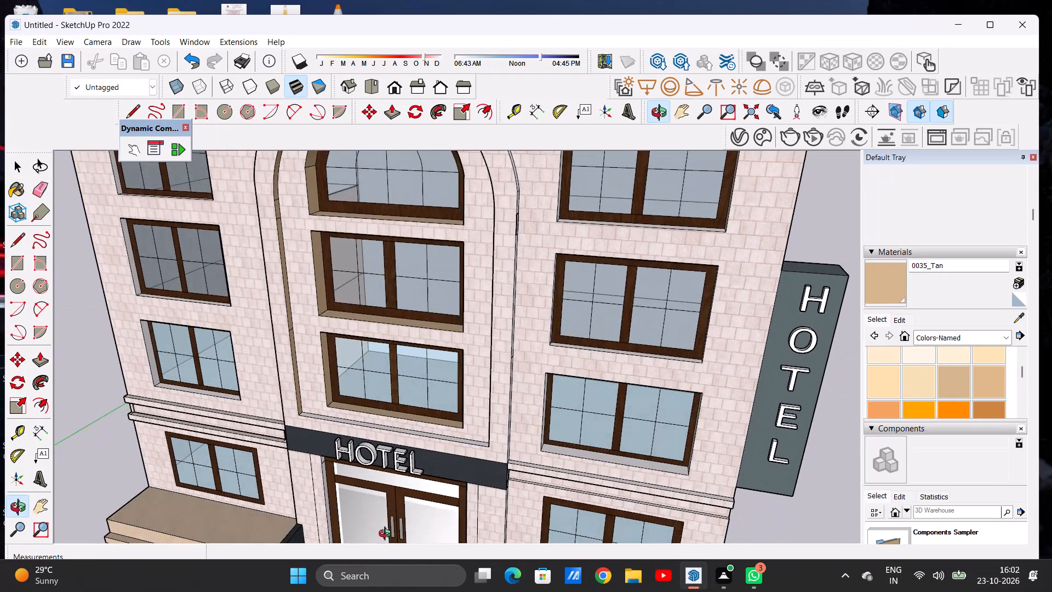
middle_click_drag(387, 535, 390, 534)
scroll(726, 569, "up", 4)
scroll(500, 463, "up", 7)
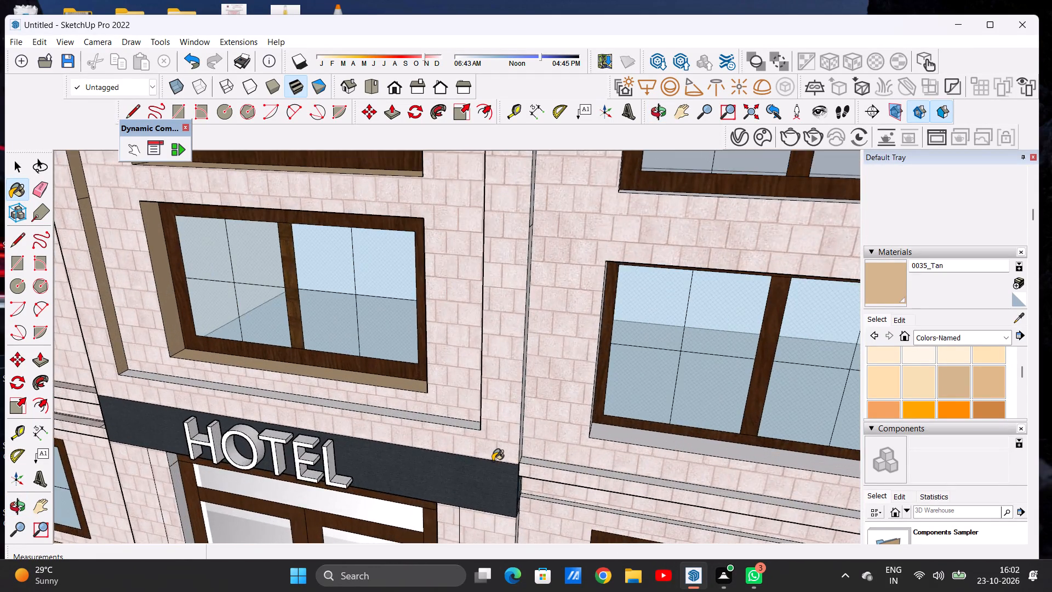
scroll(493, 461, "up", 6)
left_click(445, 395)
Paint both segments of the entrance door opening's side reveal away from the vertical sign with 0035_Tan.
scroll(458, 446, "down", 6)
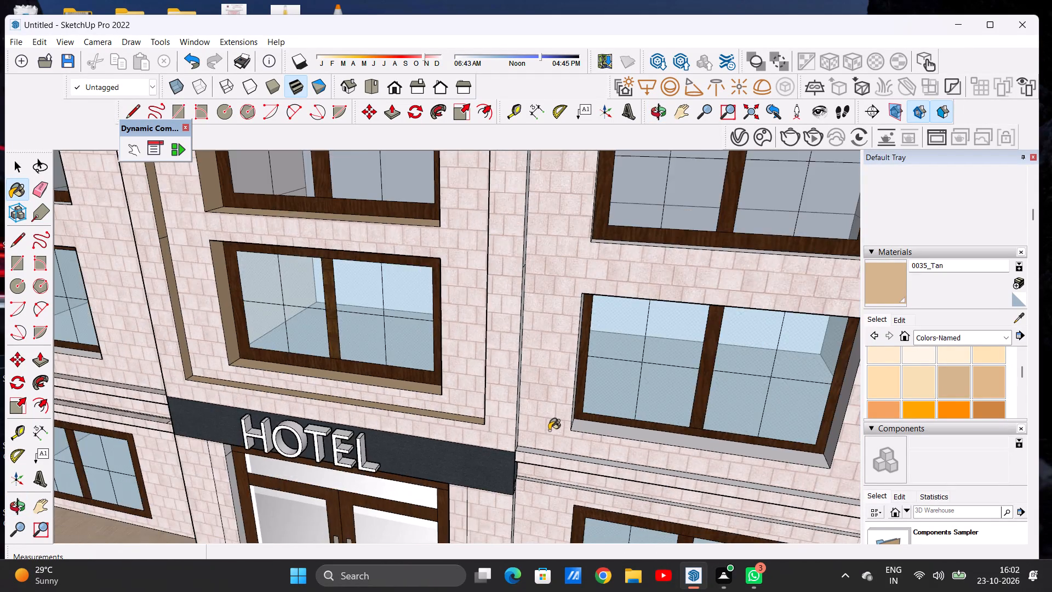
scroll(549, 430, "down", 15)
middle_click_drag(457, 443, 455, 421)
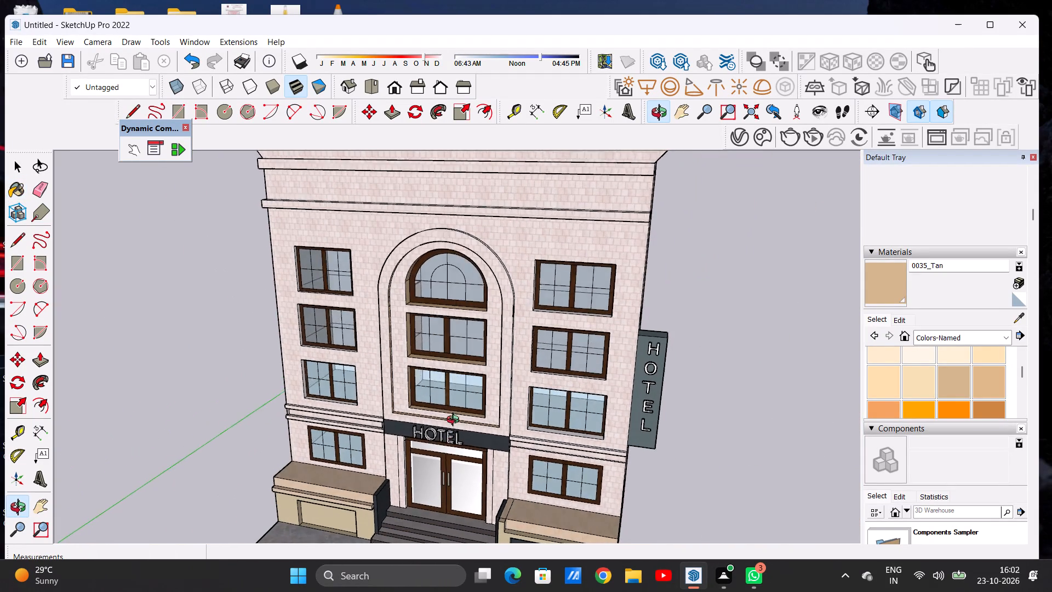
middle_click_drag(455, 421, 440, 380)
scroll(456, 474, "up", 2)
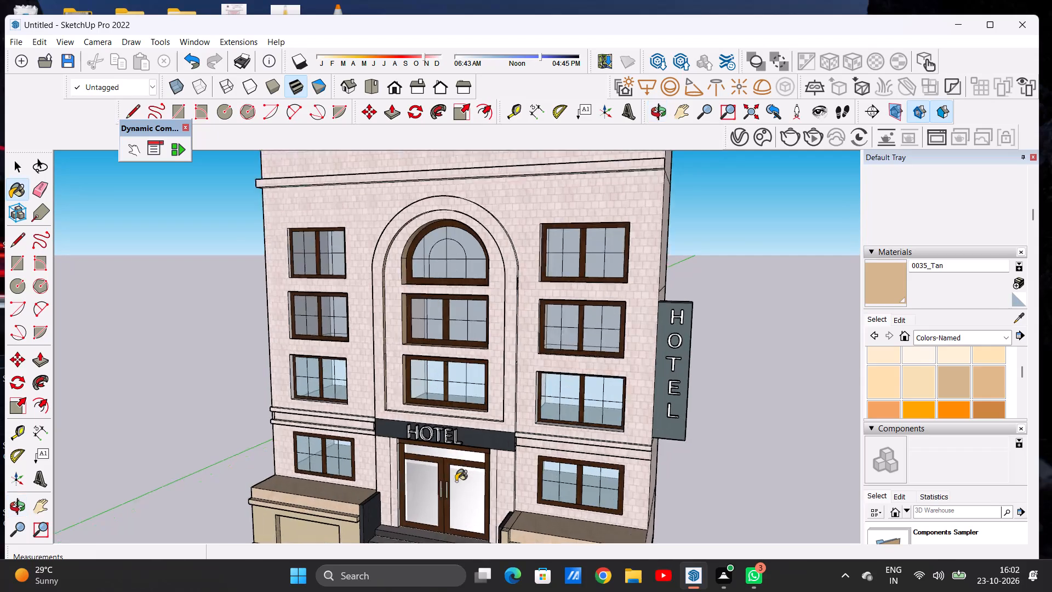
scroll(456, 481, "up", 7)
scroll(355, 396, "up", 13)
scroll(321, 384, "down", 1)
scroll(333, 396, "up", 6)
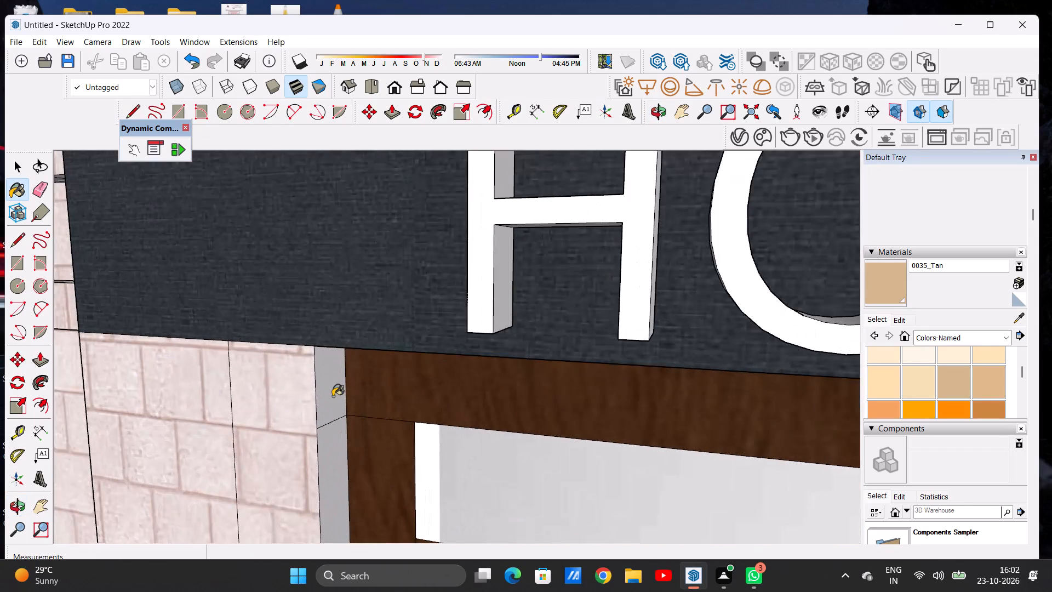
left_click(333, 396)
left_click(335, 439)
Paint both segments of the entrance door opening's side reveal nearest the vertical sign with 0035_Tan.
scroll(331, 441, "down", 20)
scroll(331, 441, "down", 8)
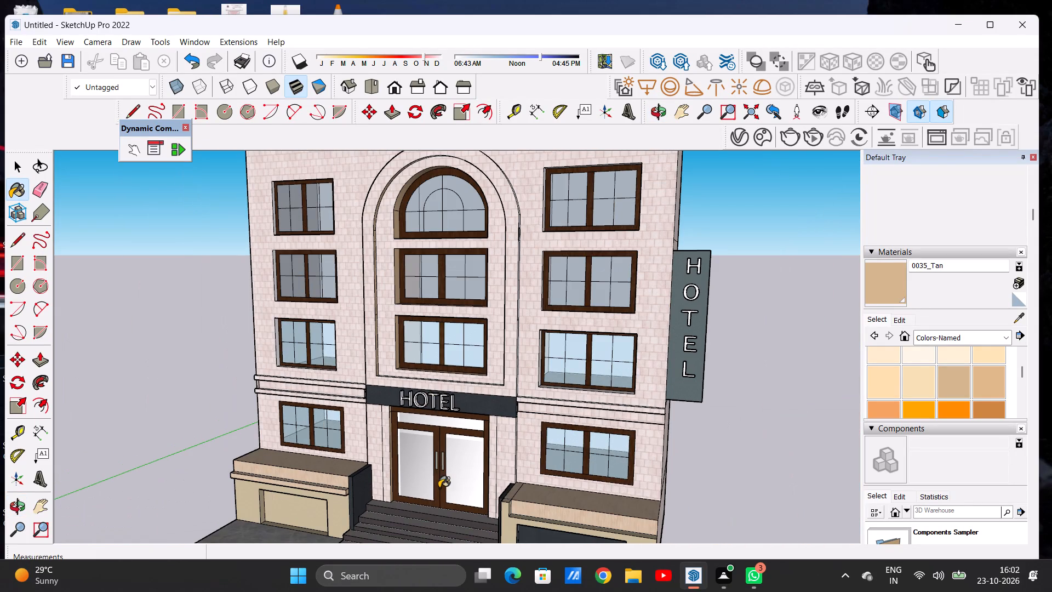
scroll(425, 466, "down", 8)
scroll(432, 451, "up", 8)
middle_click_drag(410, 489, 494, 471)
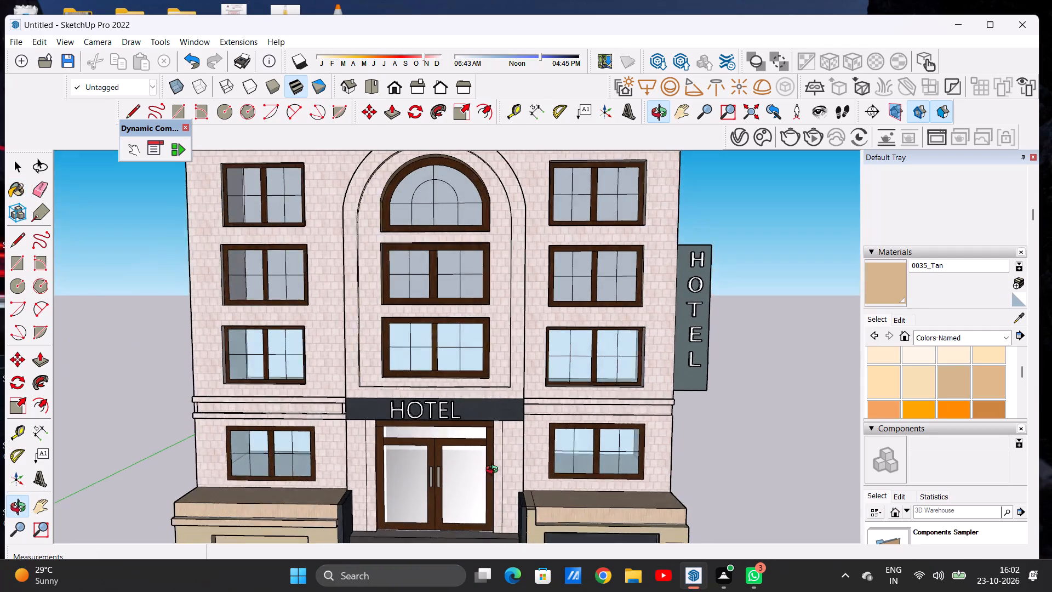
middle_click_drag(494, 471, 552, 391)
scroll(483, 458, "up", 20)
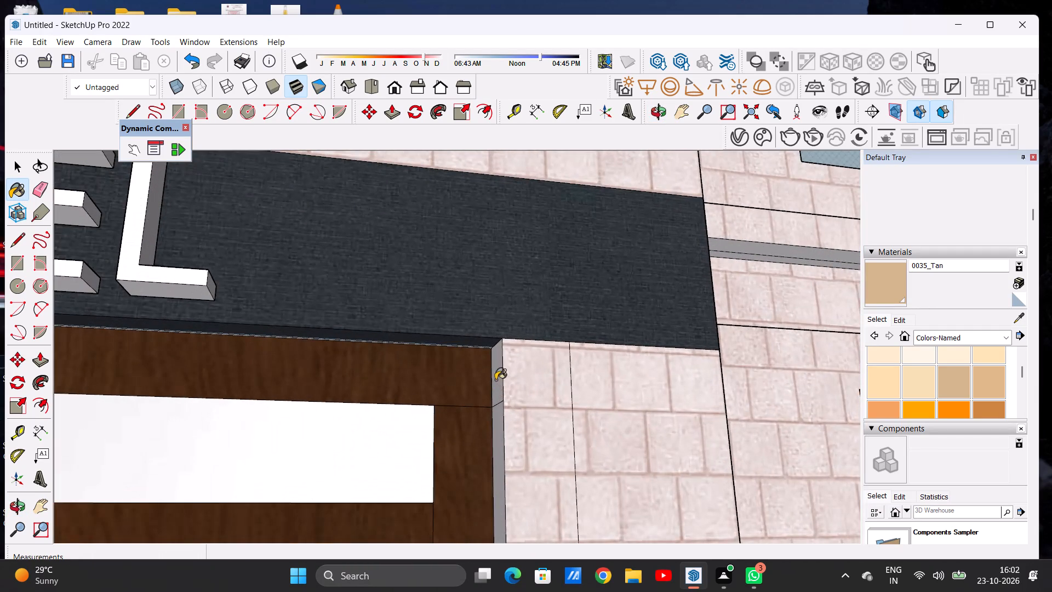
left_click(495, 380)
left_click(497, 430)
Examine the entrance doorway, its steps and the surrounding lower facade for edges still to paint.
scroll(498, 415, "down", 19)
scroll(500, 349, "up", 1)
scroll(500, 349, "down", 9)
scroll(500, 346, "up", 1)
scroll(489, 360, "down", 5)
middle_click_drag(480, 386, 428, 549)
scroll(433, 449, "up", 9)
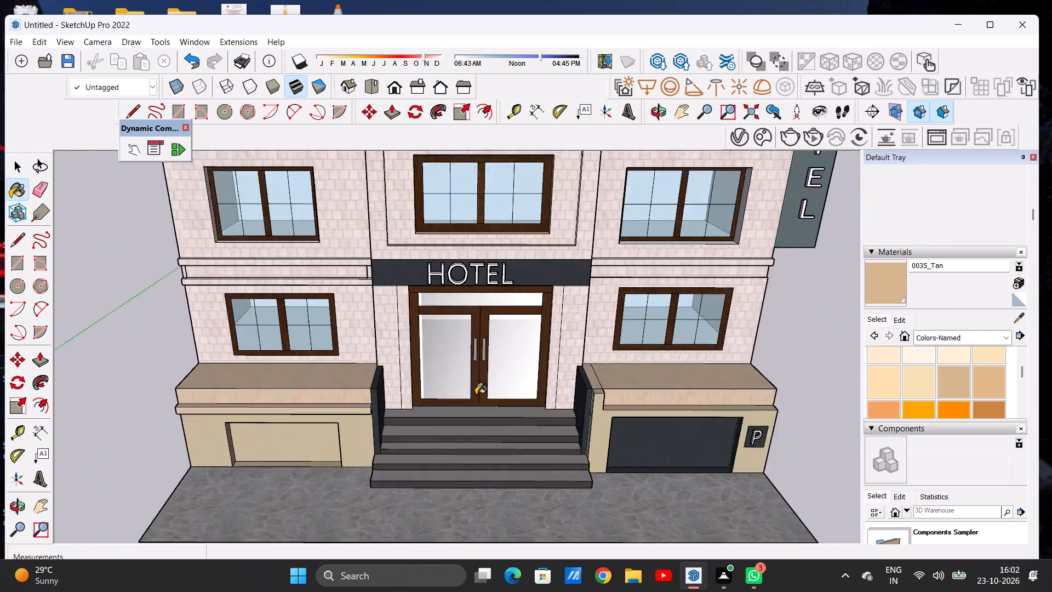
scroll(476, 395, "up", 10)
middle_click_drag(403, 397, 439, 403)
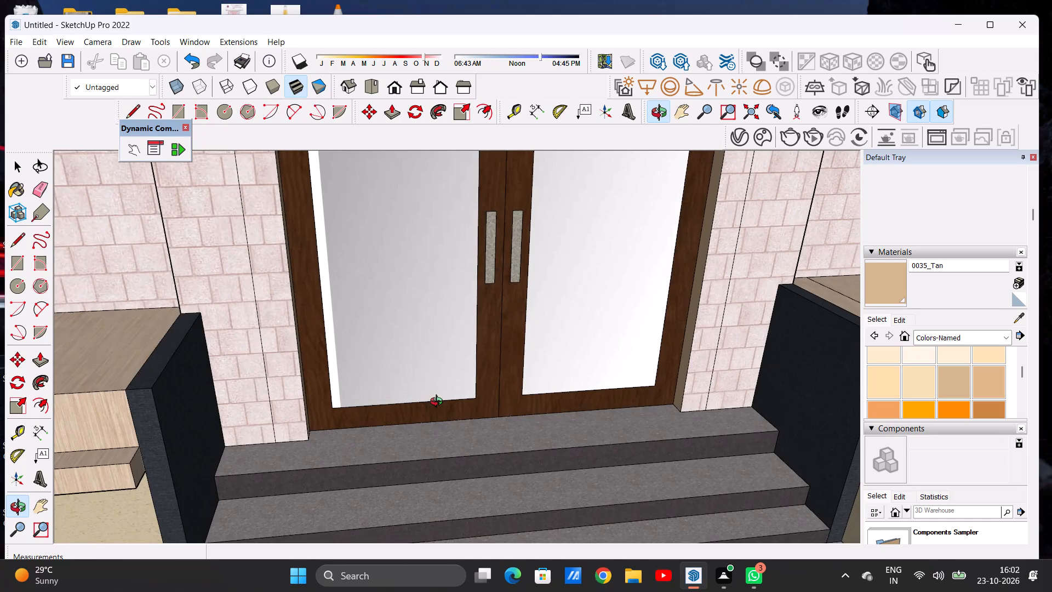
middle_click_drag(439, 403, 440, 424)
scroll(434, 429, "down", 12)
scroll(446, 333, "up", 7)
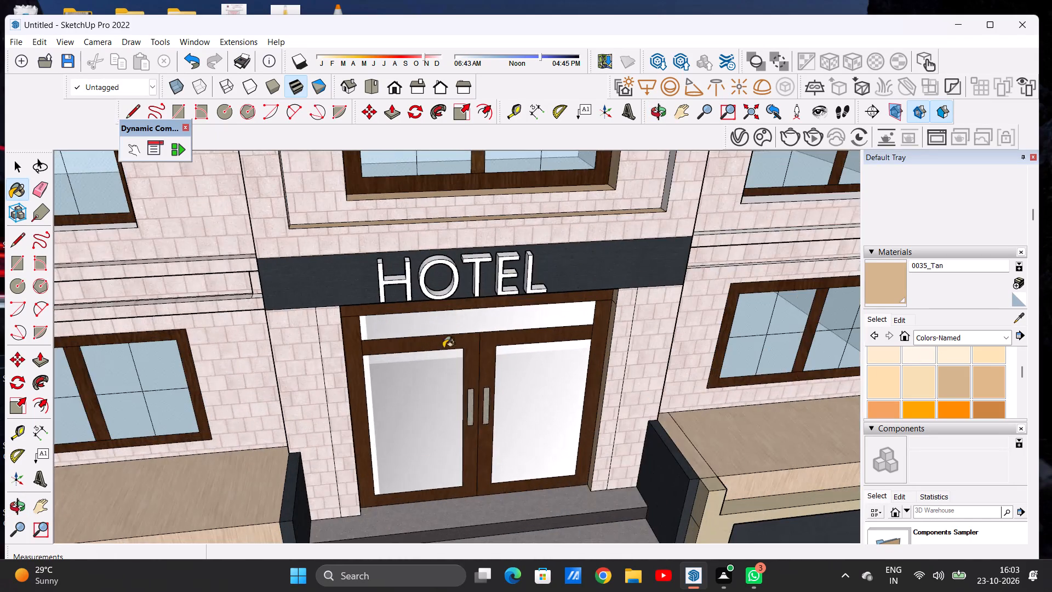
middle_click_drag(438, 359, 558, 284)
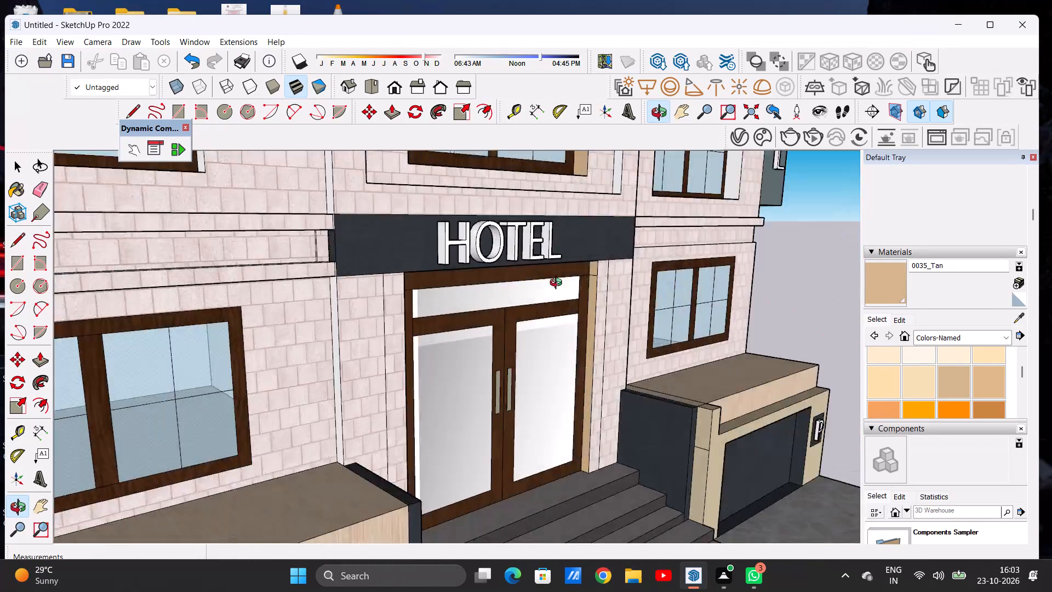
middle_click_drag(558, 284, 424, 283)
scroll(424, 283, "up", 2)
scroll(424, 283, "down", 9)
scroll(440, 280, "up", 1)
scroll(466, 259, "down", 12)
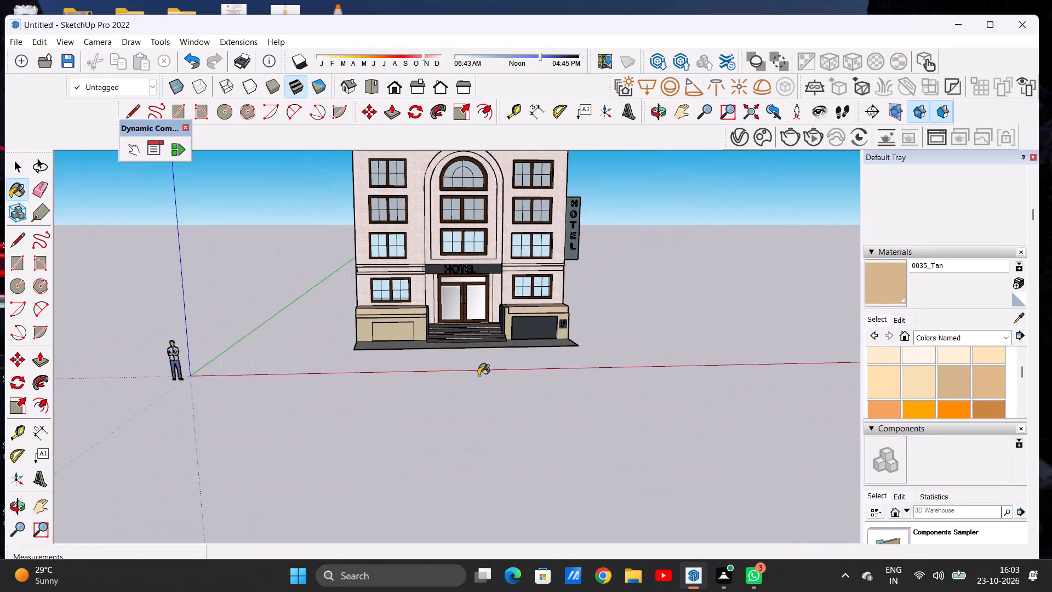
Paint the top reveal and the arch-side reveal of the uppermost window in the vertical sign's column with 0035_Tan.
scroll(481, 411, "down", 6)
scroll(467, 267, "up", 7)
scroll(534, 236, "up", 3)
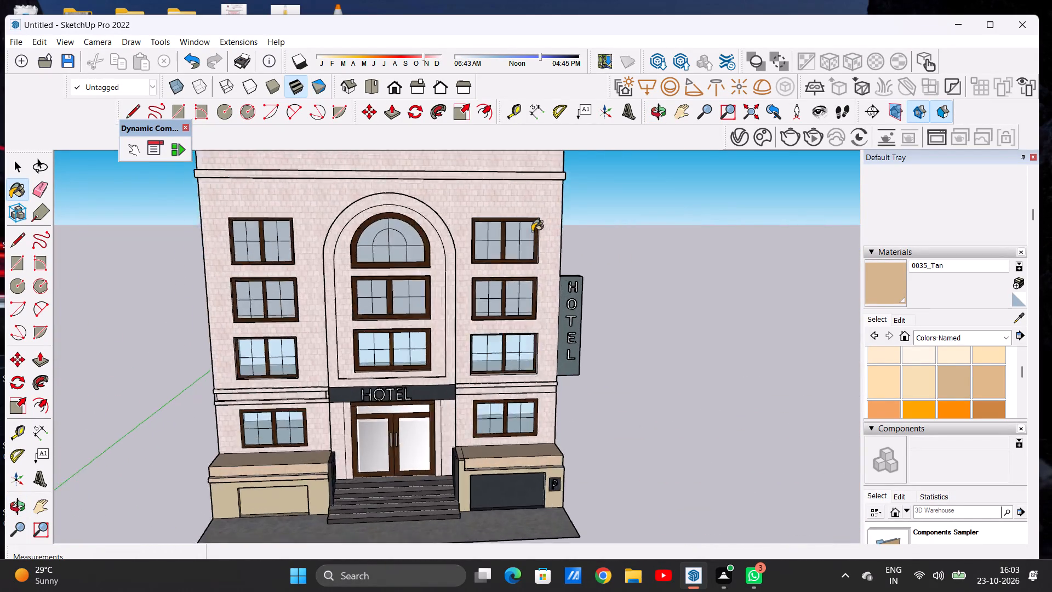
scroll(532, 231, "up", 4)
middle_click_drag(474, 239, 362, 142)
scroll(460, 208, "up", 7)
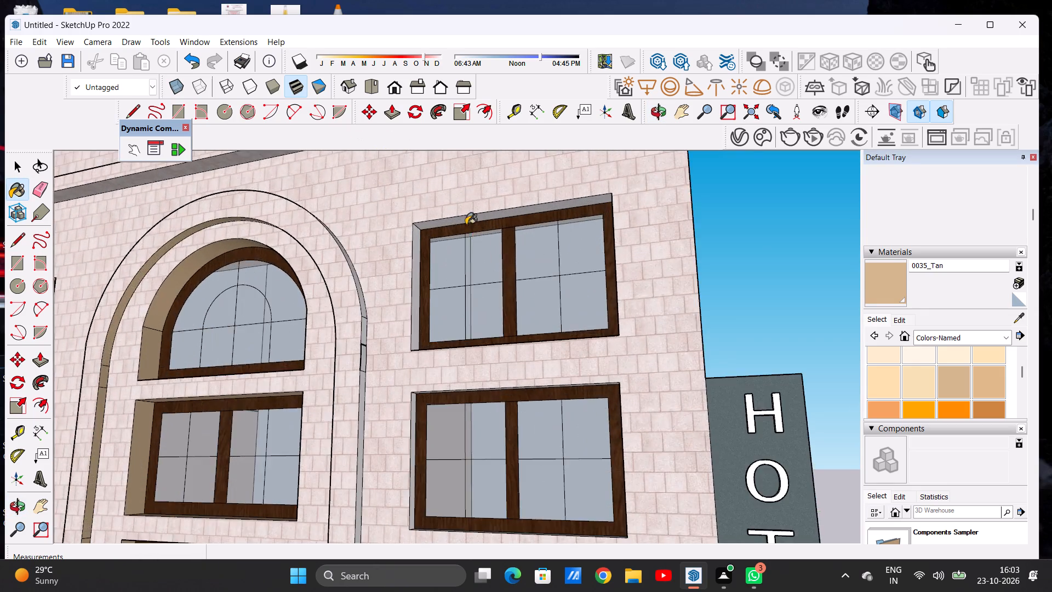
scroll(466, 225, "up", 9)
left_click(447, 240)
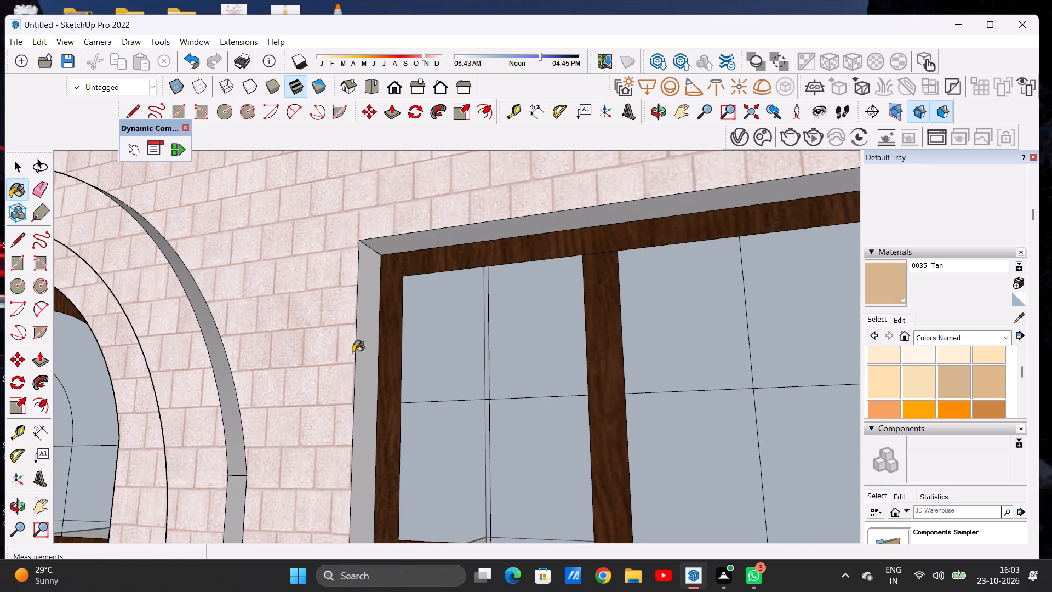
left_click(364, 334)
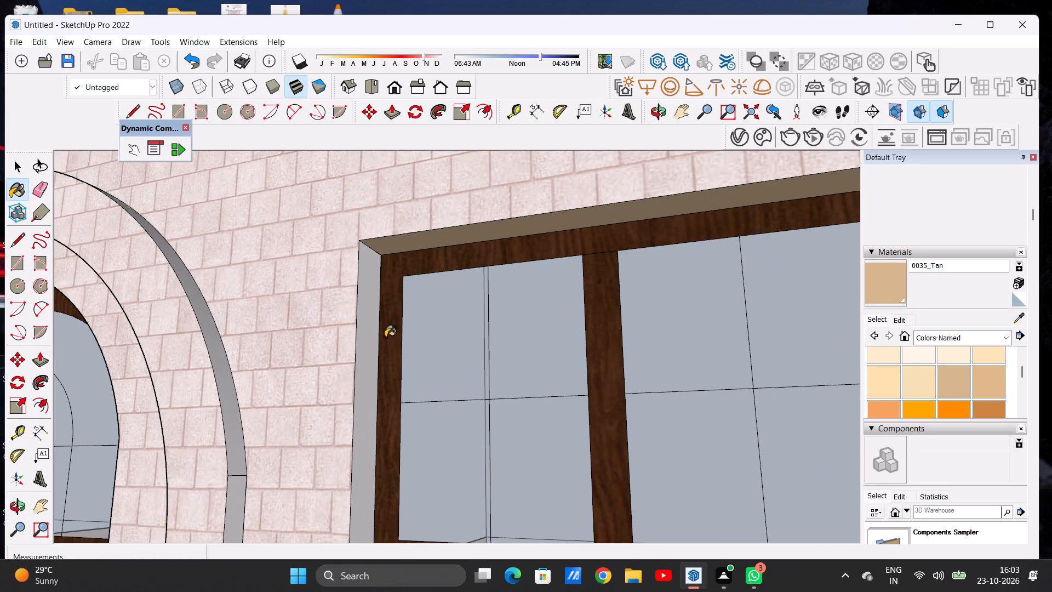
scroll(460, 271, "down", 10)
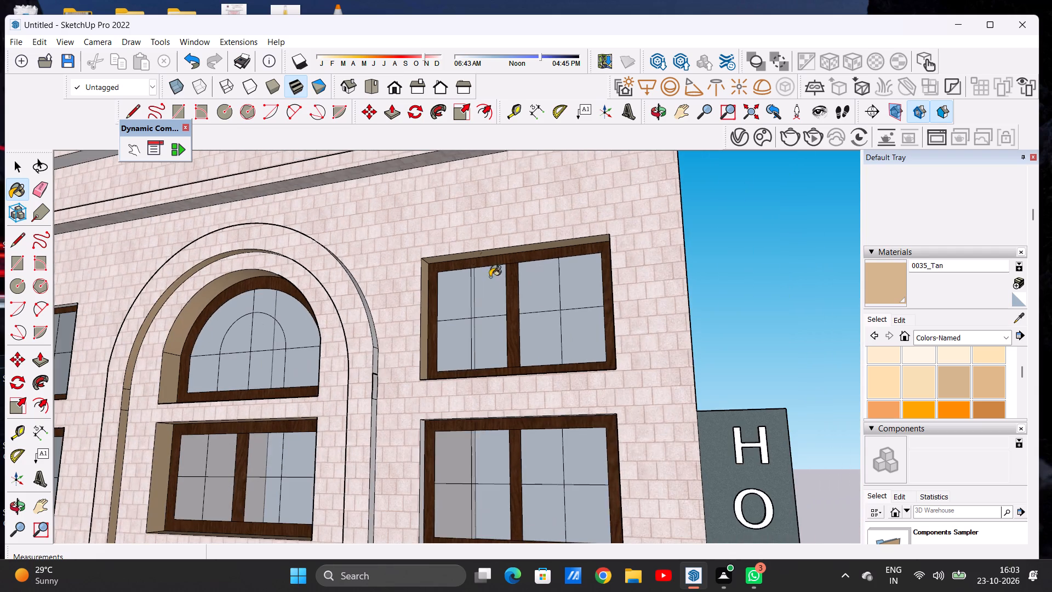
Paint the sill and the sign-side reveal of the uppermost window in the vertical sign's column with 0035_Tan.
middle_click_drag(614, 401, 733, 497)
scroll(656, 430, "up", 8)
scroll(618, 376, "up", 4)
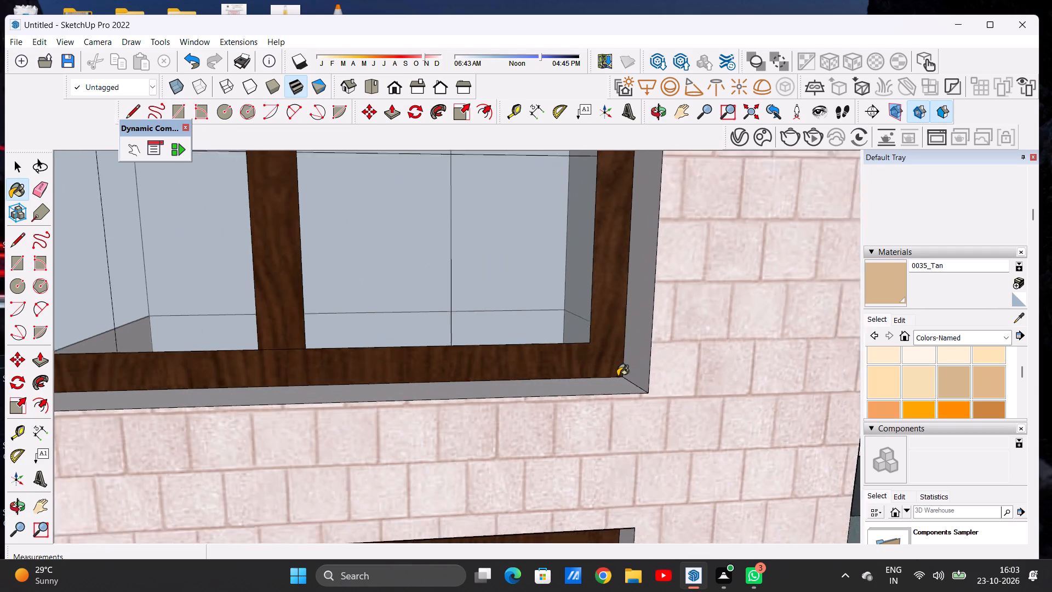
scroll(618, 376, "up", 2)
left_click(628, 355)
left_click(617, 383)
scroll(614, 391, "down", 8)
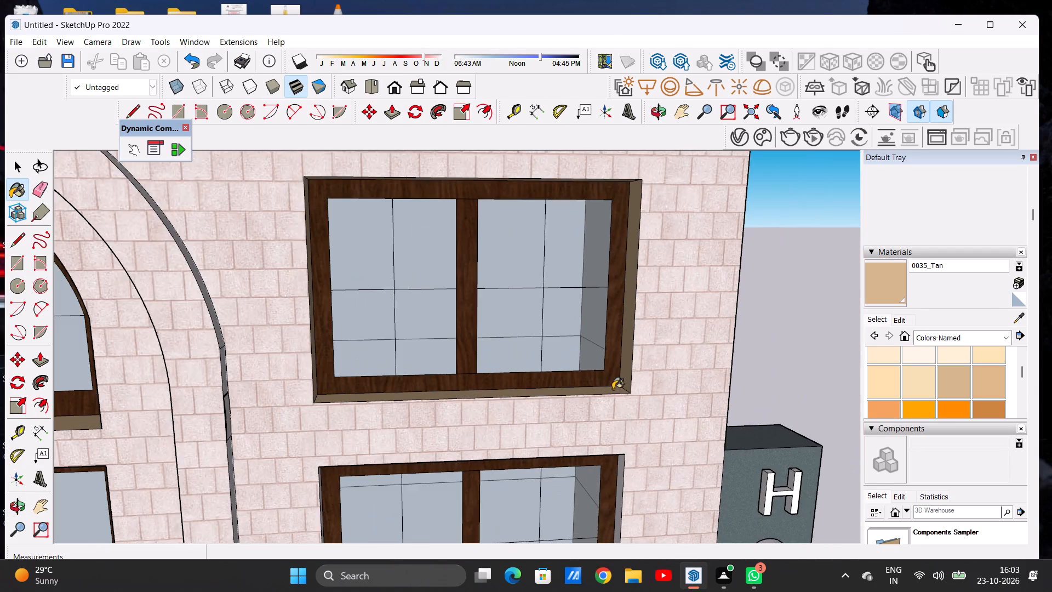
Paint the top reveal and the arch-side reveal of the second window from the top in the vertical sign's column with 0035_Tan.
scroll(613, 389, "down", 6)
middle_click_drag(613, 352, 578, 360)
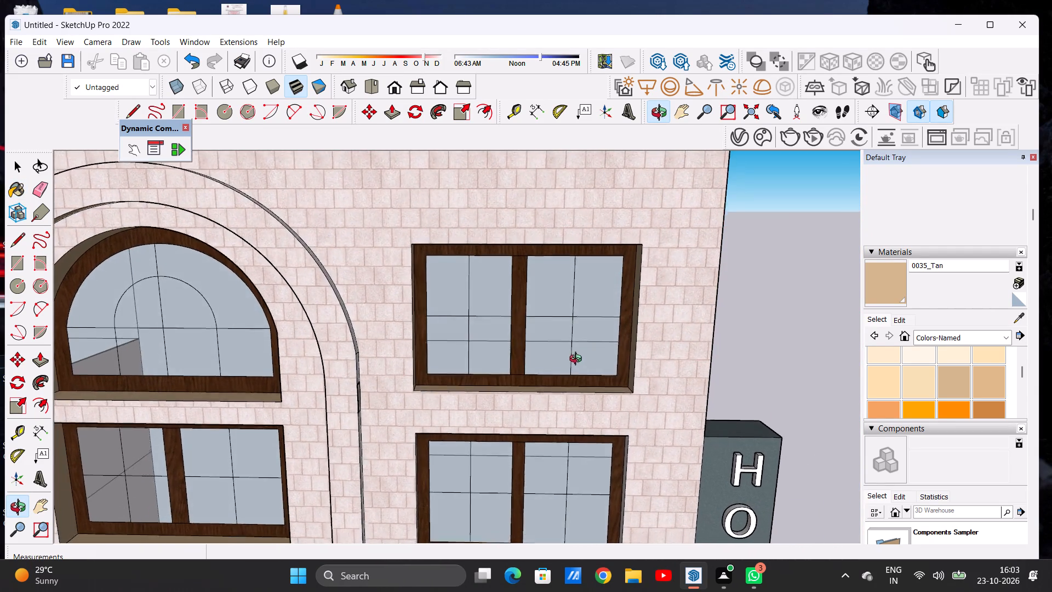
middle_click_drag(578, 360, 584, 371)
scroll(519, 297, "down", 15)
scroll(522, 361, "up", 2)
scroll(522, 362, "down", 1)
scroll(522, 362, "up", 5)
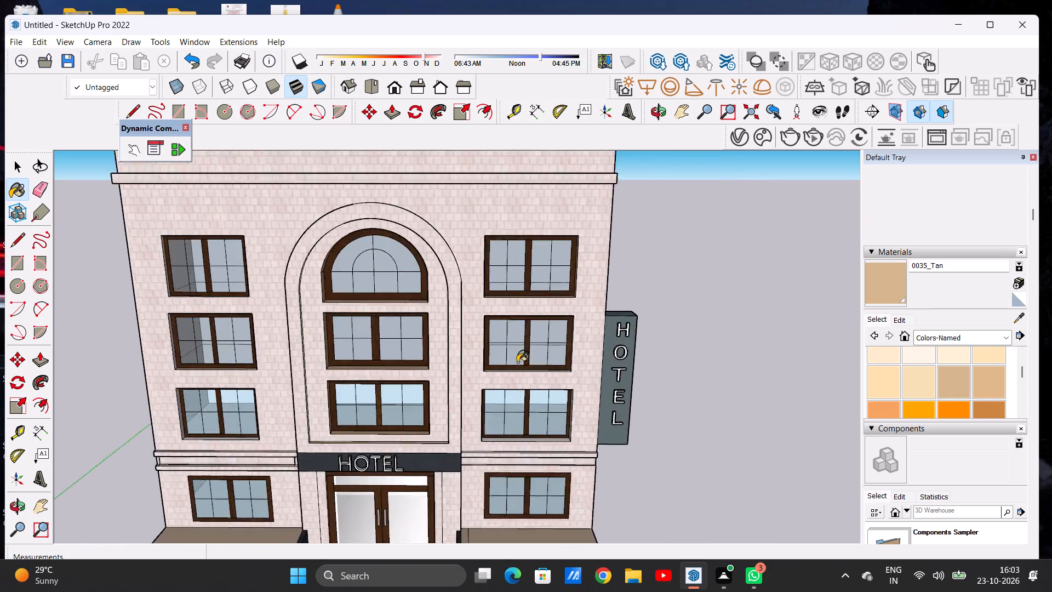
scroll(517, 362, "up", 13)
middle_click_drag(547, 341, 384, 229)
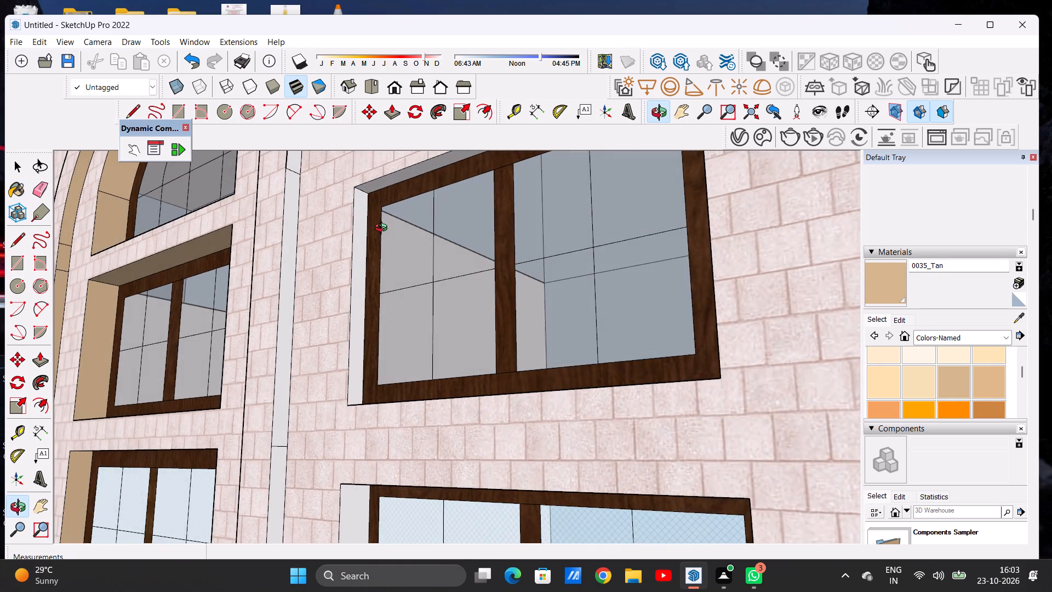
middle_click_drag(384, 229, 383, 230)
scroll(356, 192, "up", 4)
scroll(360, 193, "down", 1)
scroll(362, 194, "up", 8)
left_click(378, 183)
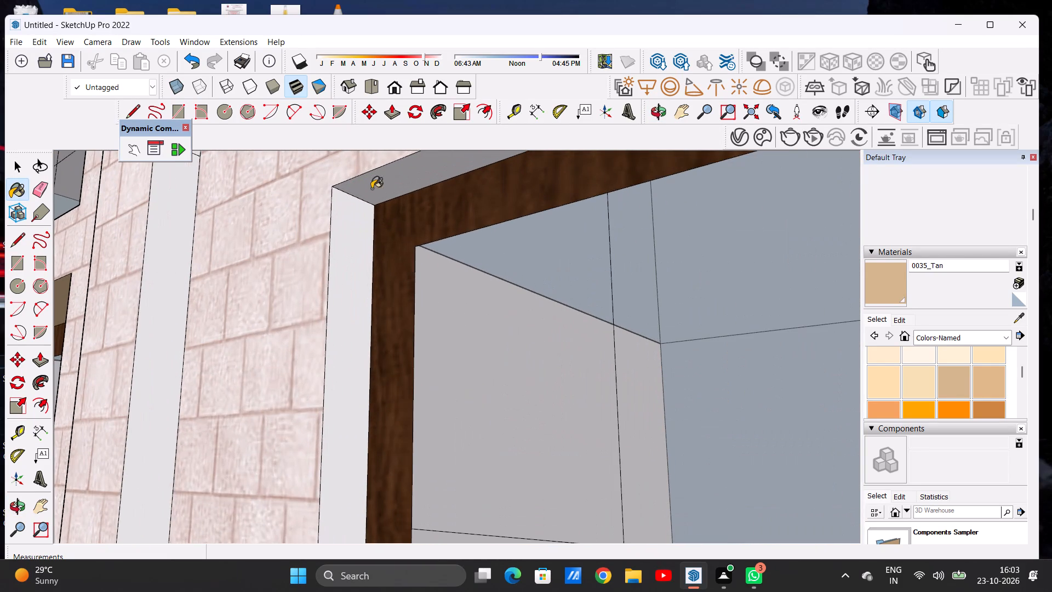
left_click(337, 259)
Paint the sign-side reveal and the sill of the second window from the top in the vertical sign's column with 0035_Tan.
scroll(413, 350, "down", 19)
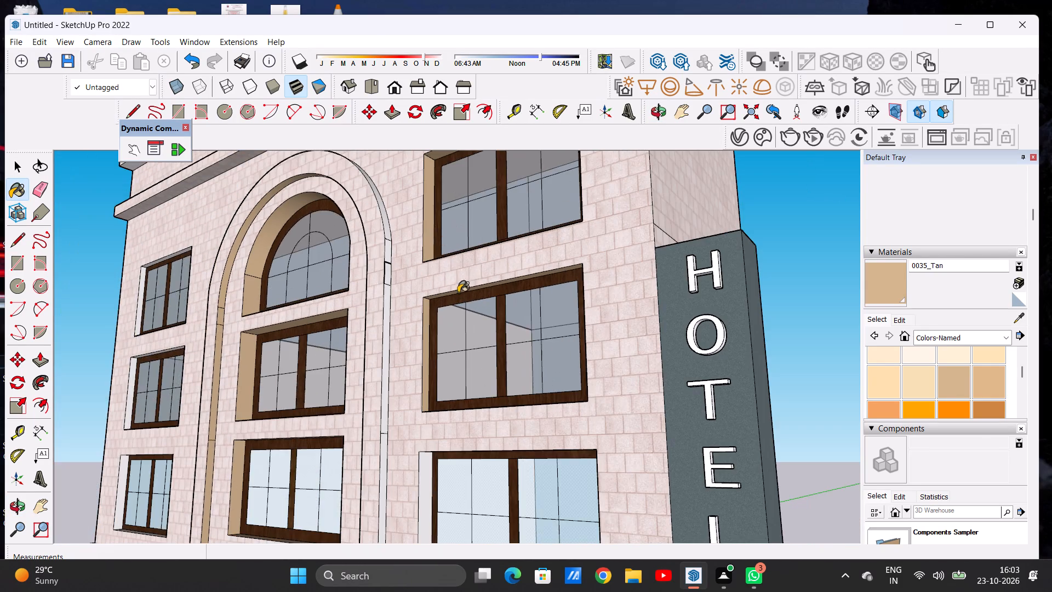
middle_click_drag(466, 308, 697, 385)
scroll(447, 301, "down", 8)
scroll(565, 343, "up", 8)
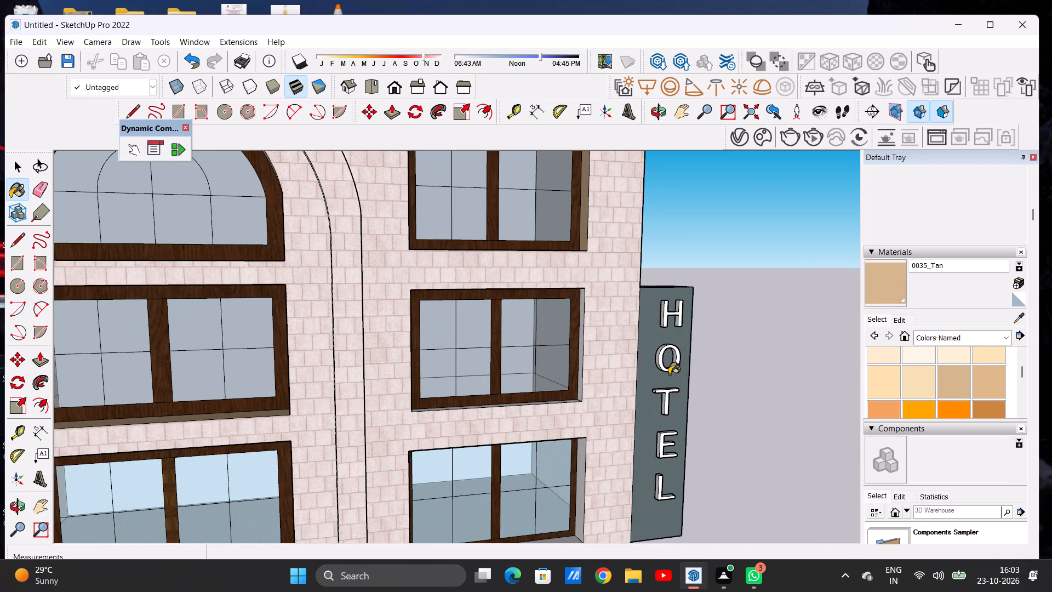
scroll(564, 348, "up", 9)
scroll(593, 380, "down", 2)
scroll(593, 381, "up", 8)
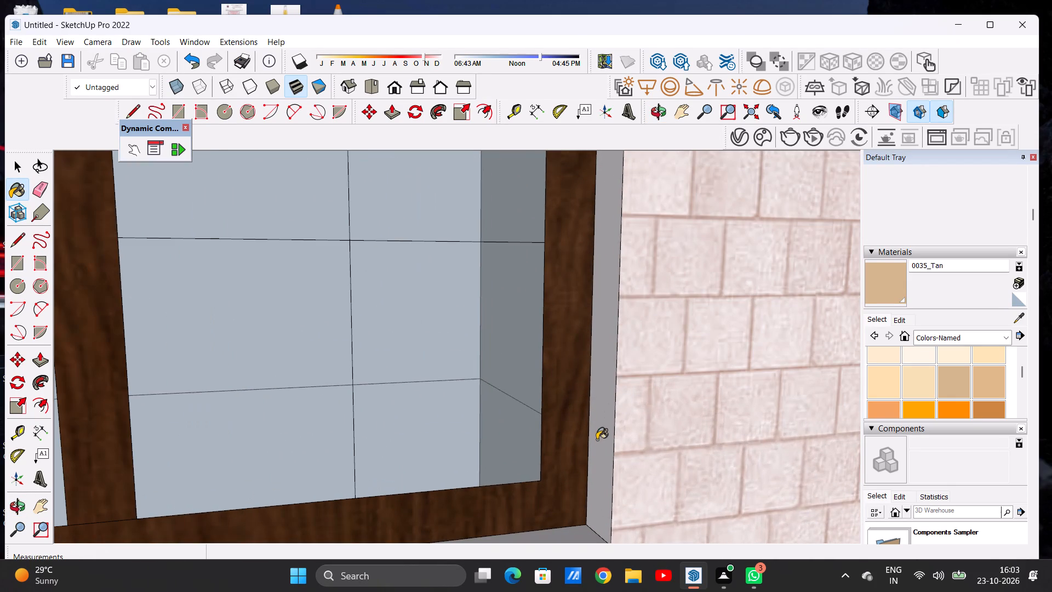
left_click(606, 441)
scroll(527, 323, "down", 10)
middle_click_drag(589, 443, 589, 494)
scroll(553, 433, "up", 3)
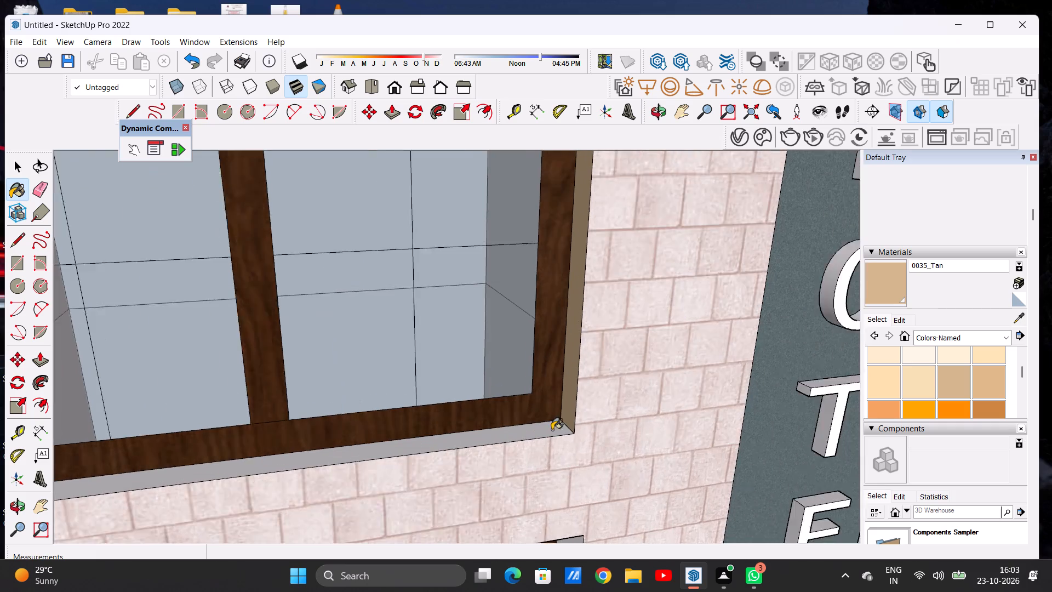
scroll(552, 430, "up", 10)
left_click(557, 432)
Paint the sign-side reveal and the sill of the third window from the top in the vertical sign's column with 0035_Tan.
scroll(498, 420, "down", 14)
scroll(511, 417, "up", 1)
scroll(511, 417, "down", 6)
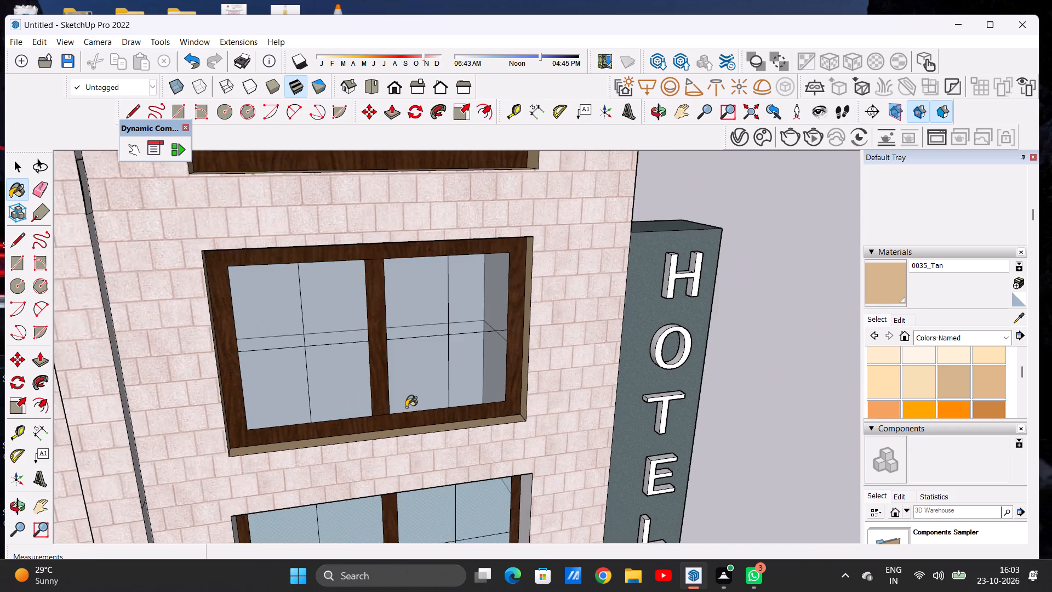
scroll(408, 407, "down", 13)
scroll(426, 462, "up", 13)
scroll(478, 462, "up", 4)
scroll(498, 460, "down", 1)
scroll(501, 459, "up", 14)
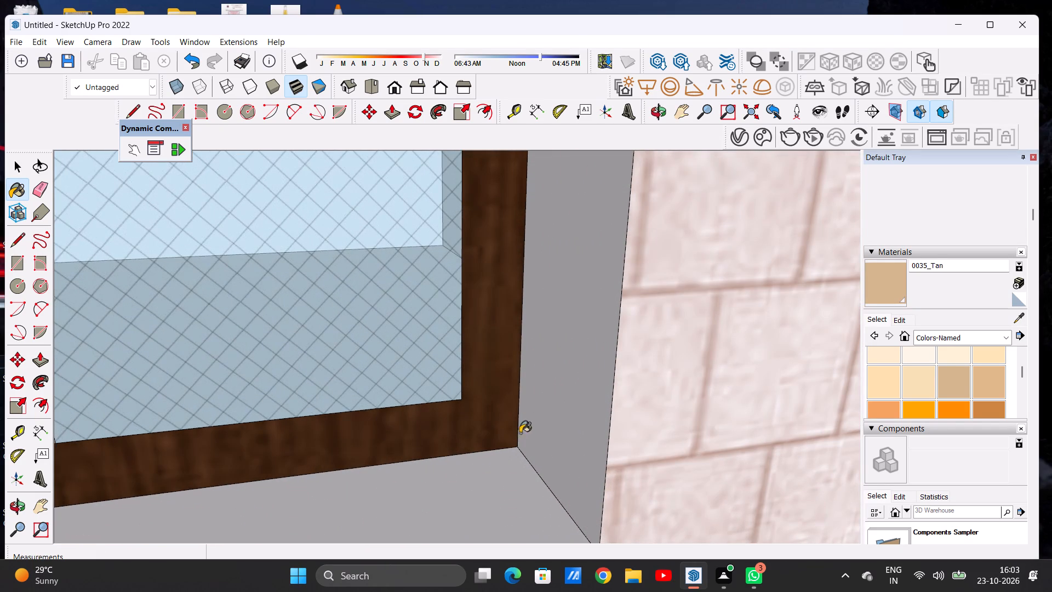
left_click(547, 417)
left_click(506, 462)
Paint the top reveal and the arch-side reveal of the third window from the top in the vertical sign's column with 0035_Tan.
scroll(455, 476, "down", 20)
scroll(455, 476, "down", 1)
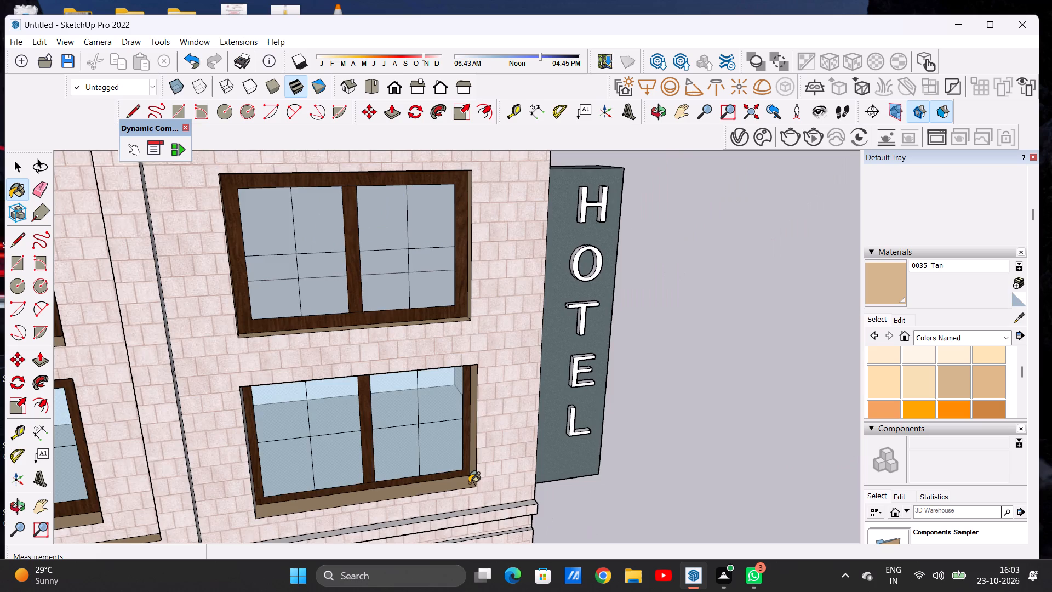
scroll(469, 483, "down", 8)
middle_click_drag(402, 455, 242, 308)
scroll(466, 474, "up", 8)
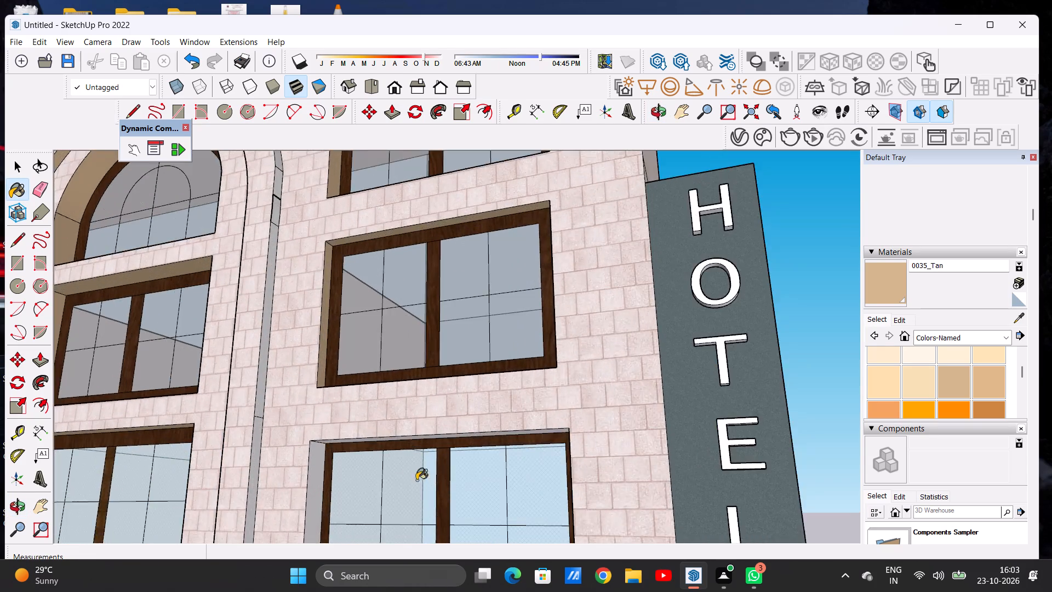
scroll(379, 472, "up", 7)
scroll(290, 451, "up", 6)
middle_click_drag(267, 448, 269, 374)
scroll(280, 379, "up", 3)
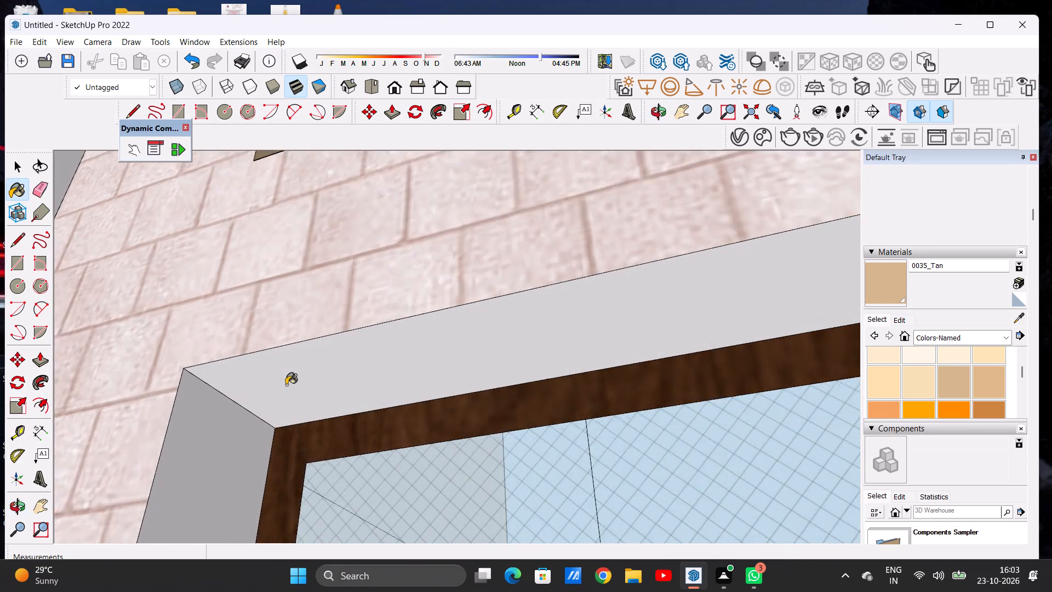
scroll(286, 385, "up", 3)
left_click(293, 388)
left_click(187, 446)
Paint the top reveal and the outer side reveal of the uppermost window in the column opposite the vertical sign with 0035_Tan.
scroll(299, 428, "down", 15)
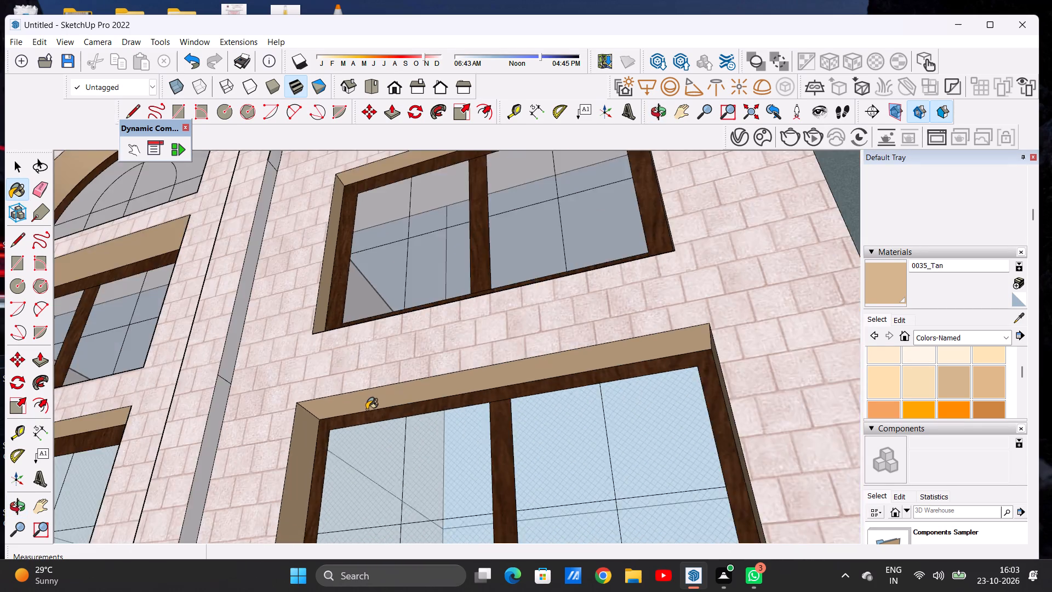
scroll(367, 409, "down", 20)
scroll(421, 477, "up", 6)
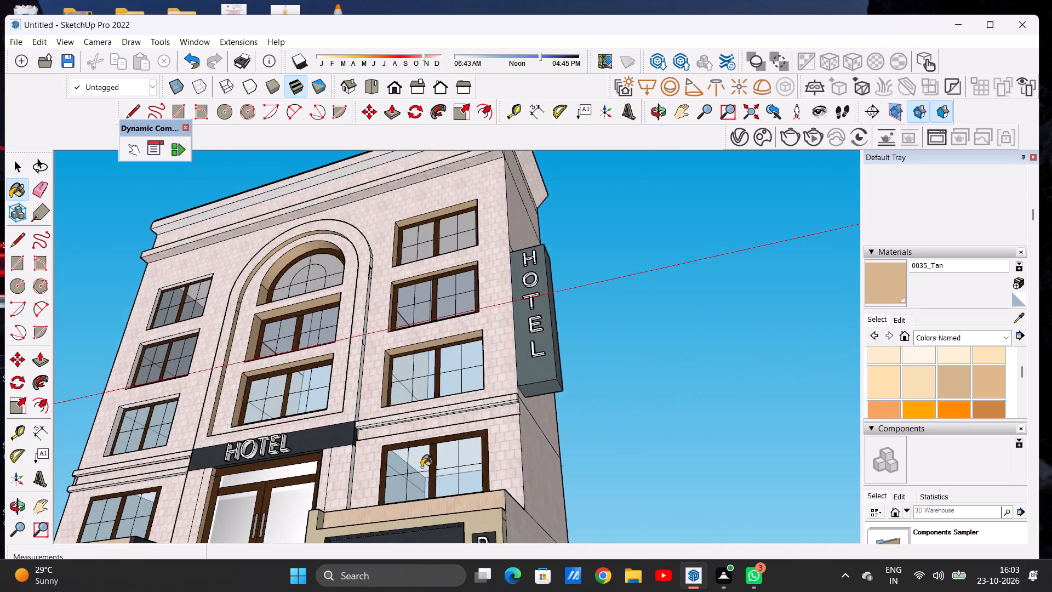
middle_click_drag(404, 362, 496, 515)
scroll(556, 390, "down", 12)
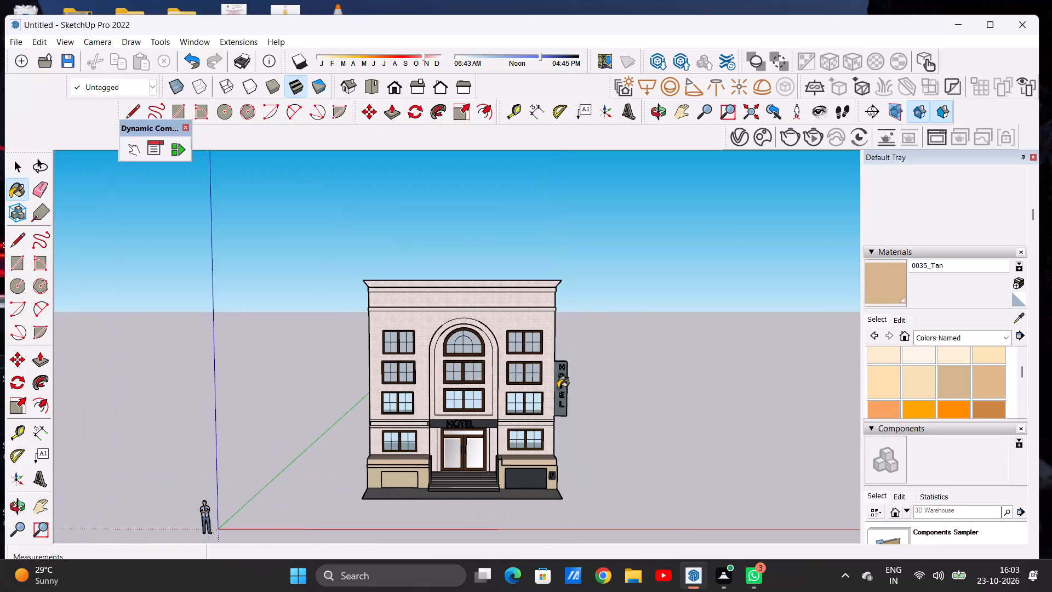
scroll(400, 349, "up", 14)
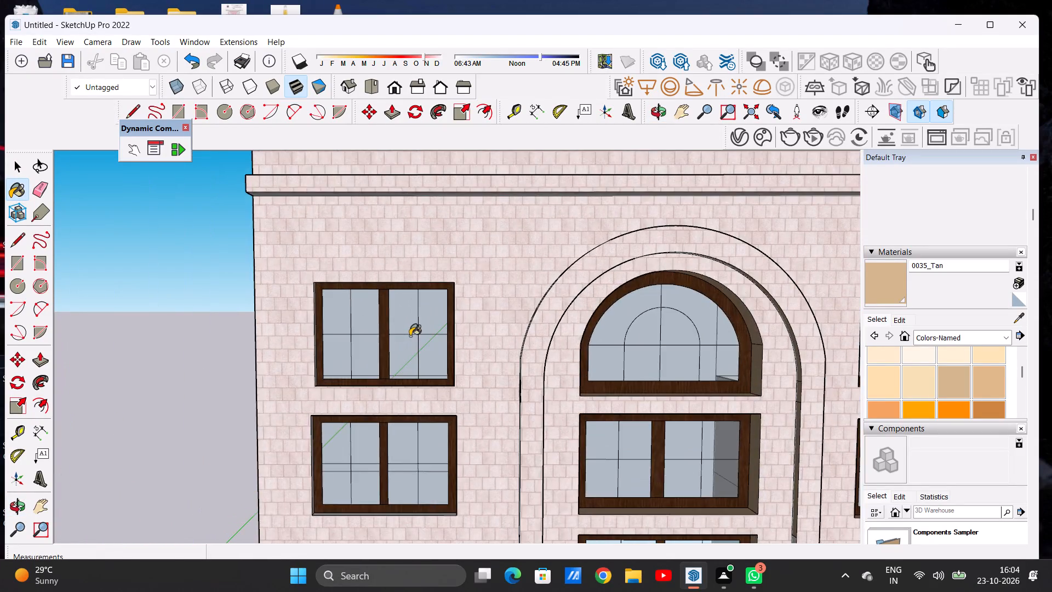
scroll(411, 336, "up", 6)
middle_click_drag(415, 352, 296, 267)
middle_click(296, 267)
scroll(289, 276, "up", 19)
left_click(286, 277)
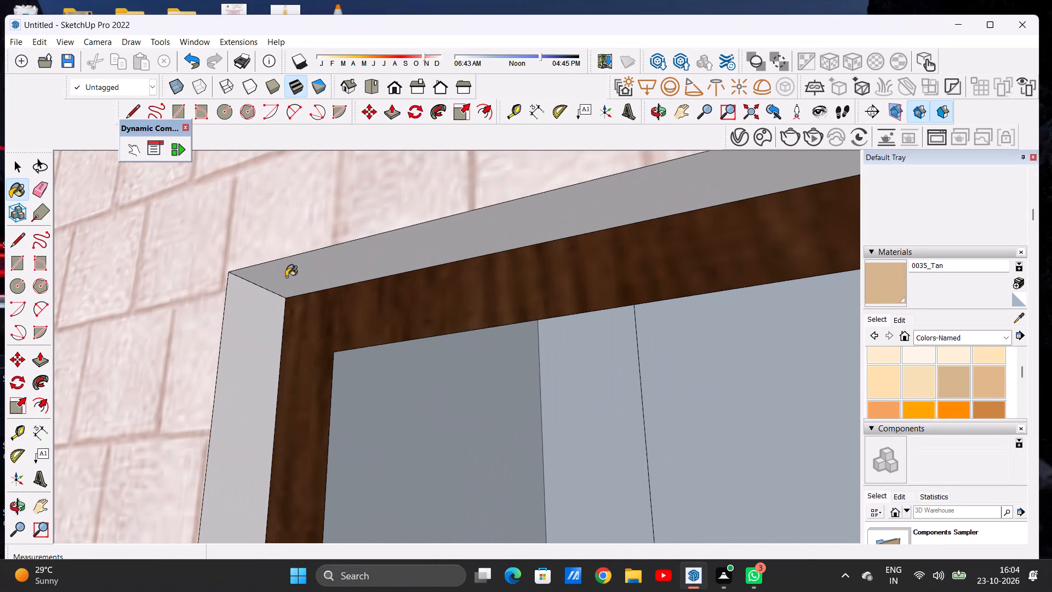
left_click(245, 356)
Paint the sill and the arch-side reveal of the uppermost window in the column opposite the vertical sign with 0035_Tan.
scroll(428, 392, "down", 14)
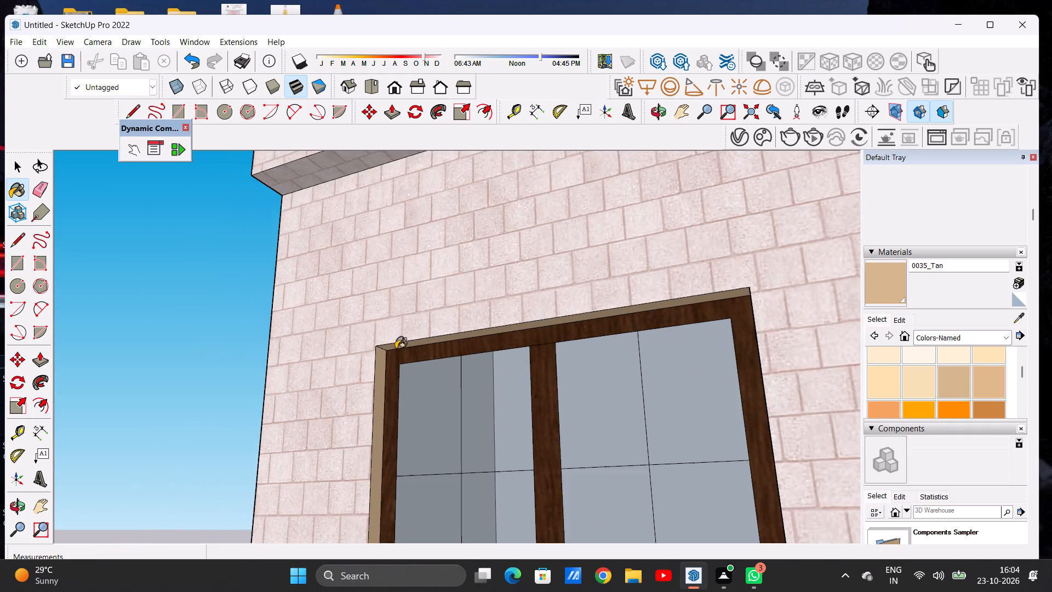
scroll(396, 349, "down", 15)
middle_click_drag(407, 456, 710, 559)
scroll(365, 367, "up", 7)
scroll(378, 429, "up", 1)
middle_click_drag(395, 510, 410, 558)
scroll(408, 511, "up", 16)
left_click(450, 516)
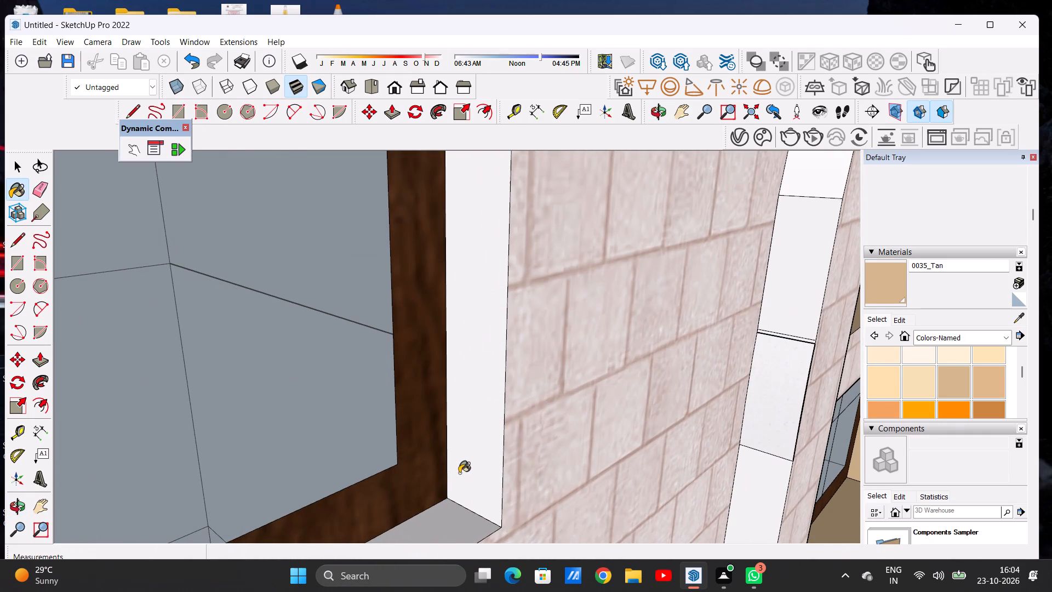
left_click(469, 460)
Paint the top reveal and outer side reveal of the second window from the top in the column opposite the vertical sign with 0035_Tan.
scroll(402, 392, "down", 18)
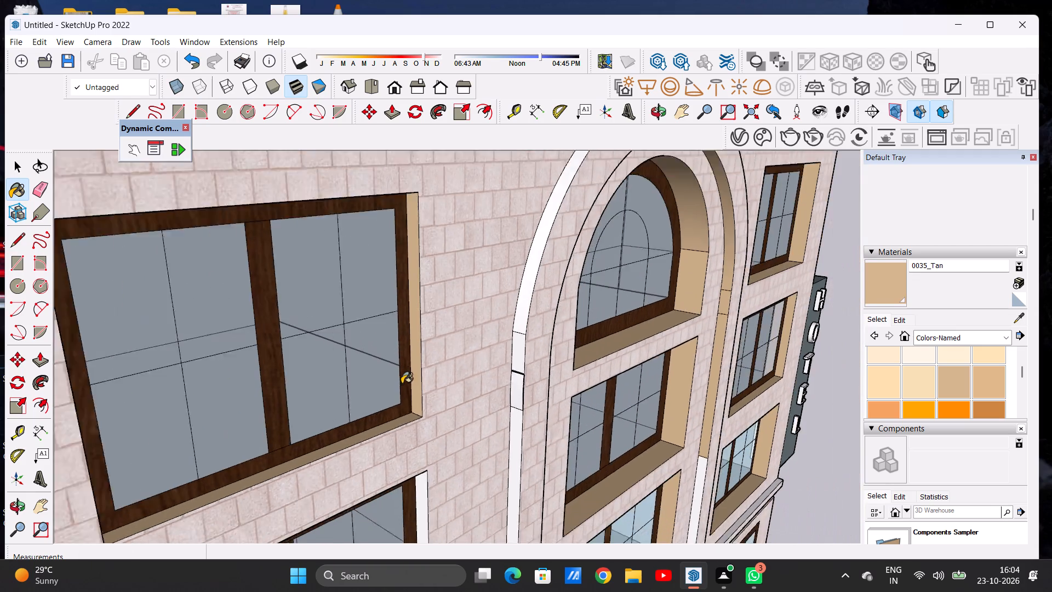
scroll(402, 384, "down", 13)
scroll(414, 375, "down", 14)
middle_click_drag(433, 398, 429, 398)
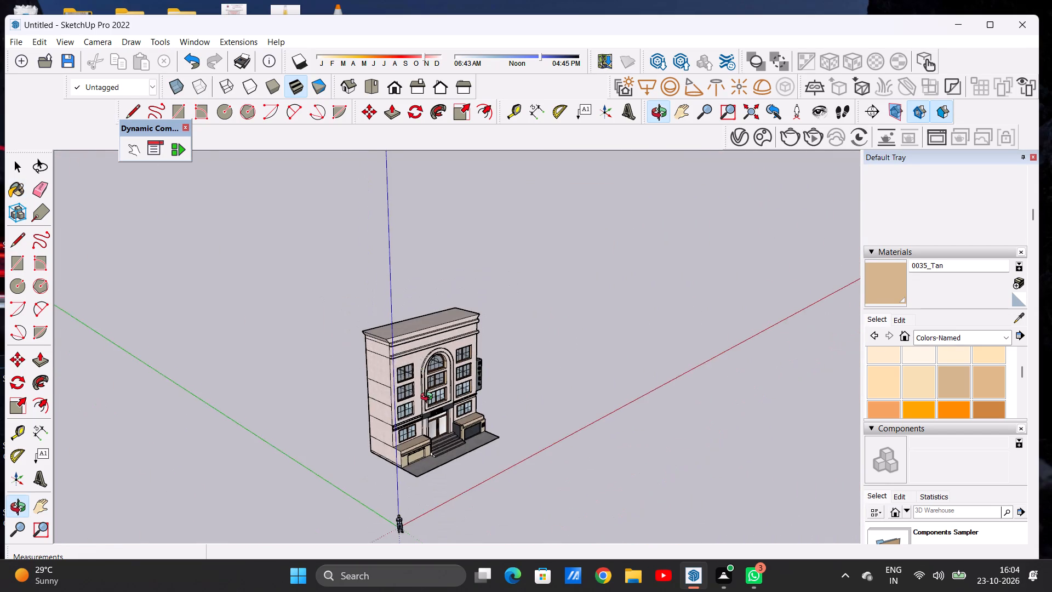
middle_click_drag(429, 398, 248, 380)
scroll(359, 378, "up", 8)
scroll(437, 380, "up", 1)
scroll(437, 380, "down", 1)
scroll(437, 380, "up", 6)
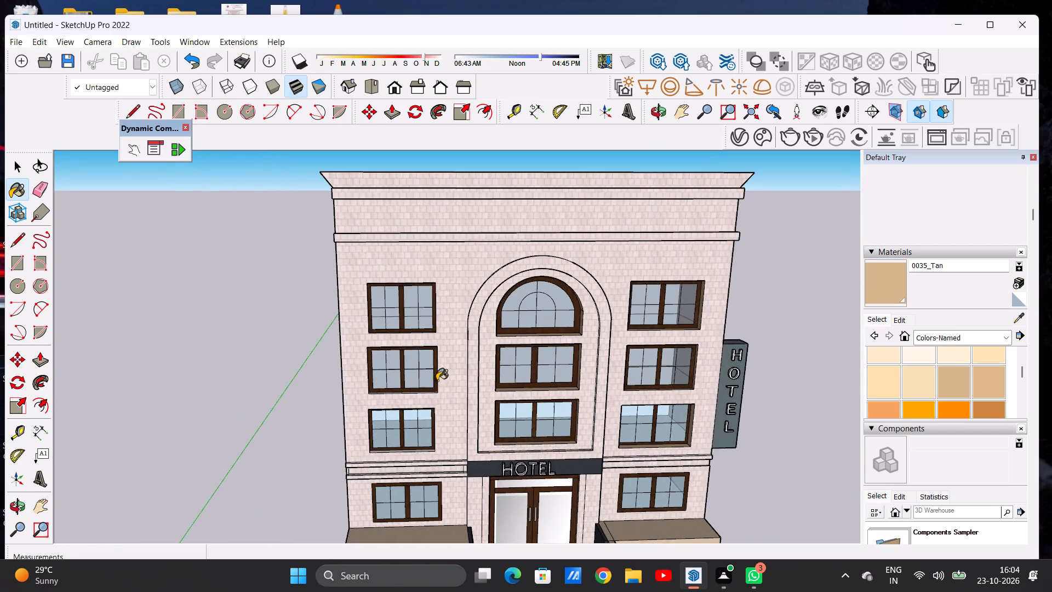
middle_click_drag(421, 394, 261, 350)
middle_click(261, 350)
scroll(419, 350, "up", 4)
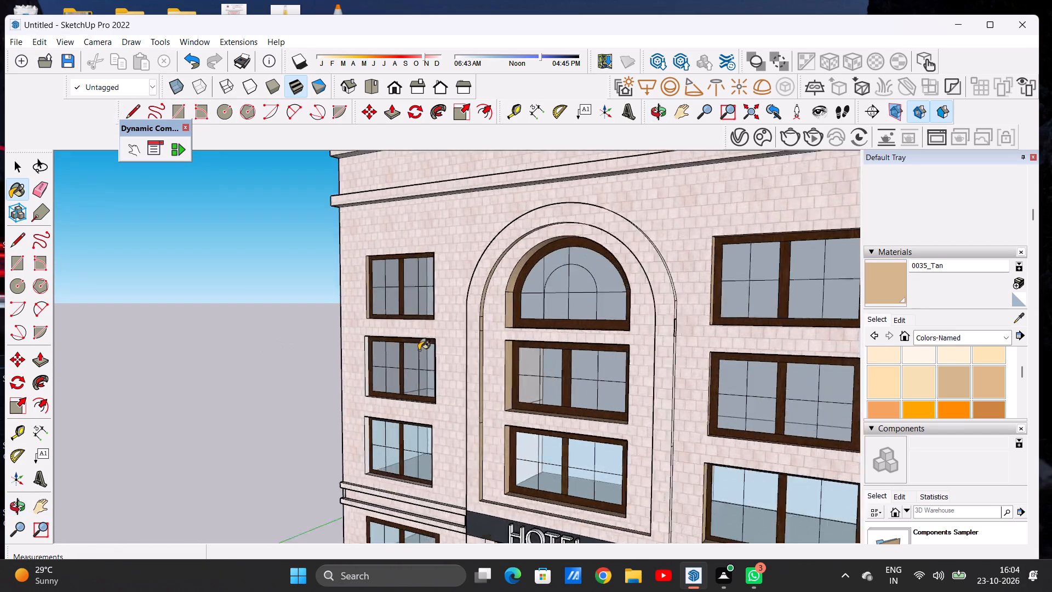
scroll(419, 350, "up", 4)
scroll(334, 351, "up", 7)
middle_click_drag(354, 362, 385, 296)
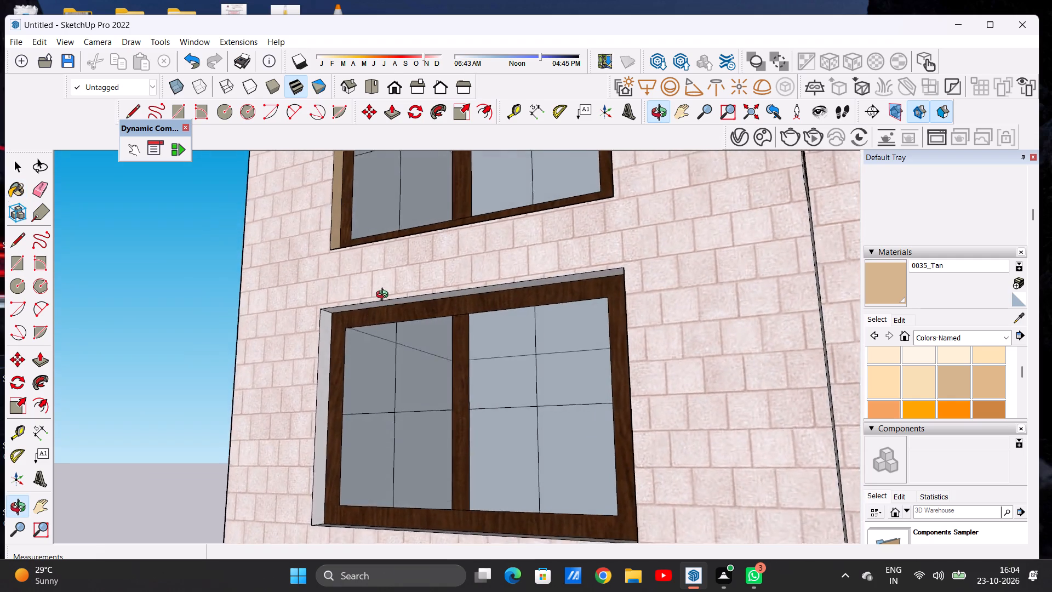
middle_click_drag(385, 296, 378, 276)
middle_click_drag(374, 274, 363, 271)
scroll(342, 338, "up", 18)
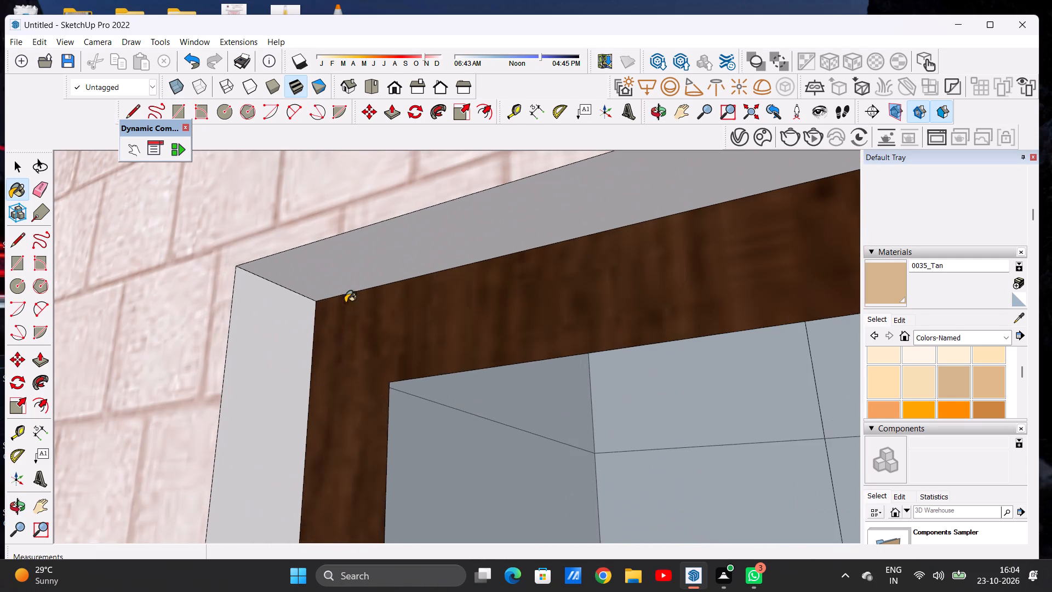
left_click(335, 275)
left_click(266, 322)
Paint the arch-side reveal and sill of the second window from the top in the column opposite the vertical sign with 0035_Tan.
scroll(289, 371, "down", 7)
scroll(325, 388, "down", 19)
middle_click_drag(401, 390, 647, 570)
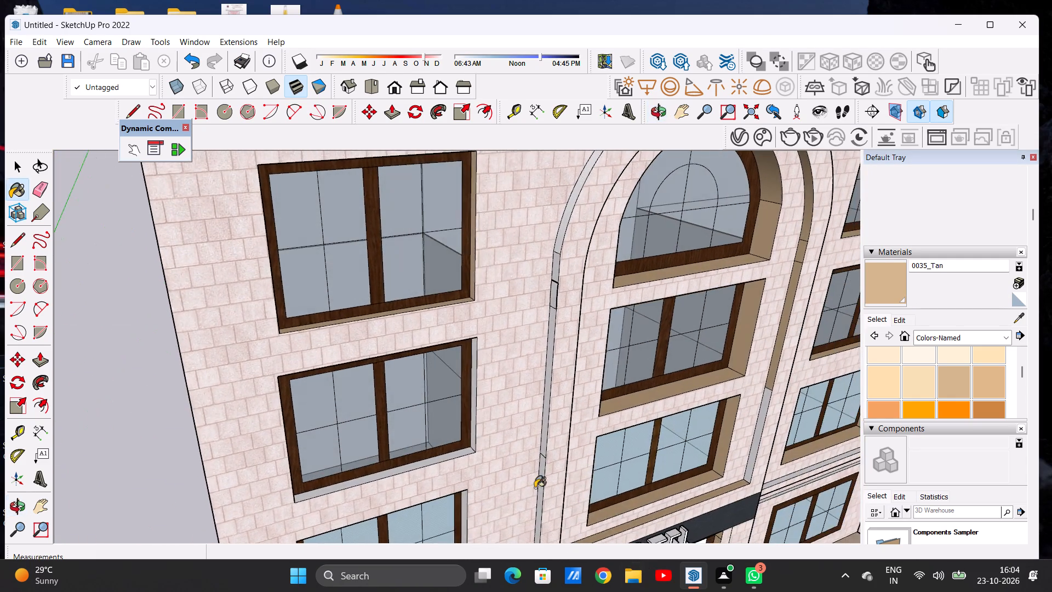
scroll(396, 464, "up", 8)
scroll(618, 409, "up", 7)
scroll(488, 423, "up", 7)
left_click(508, 422)
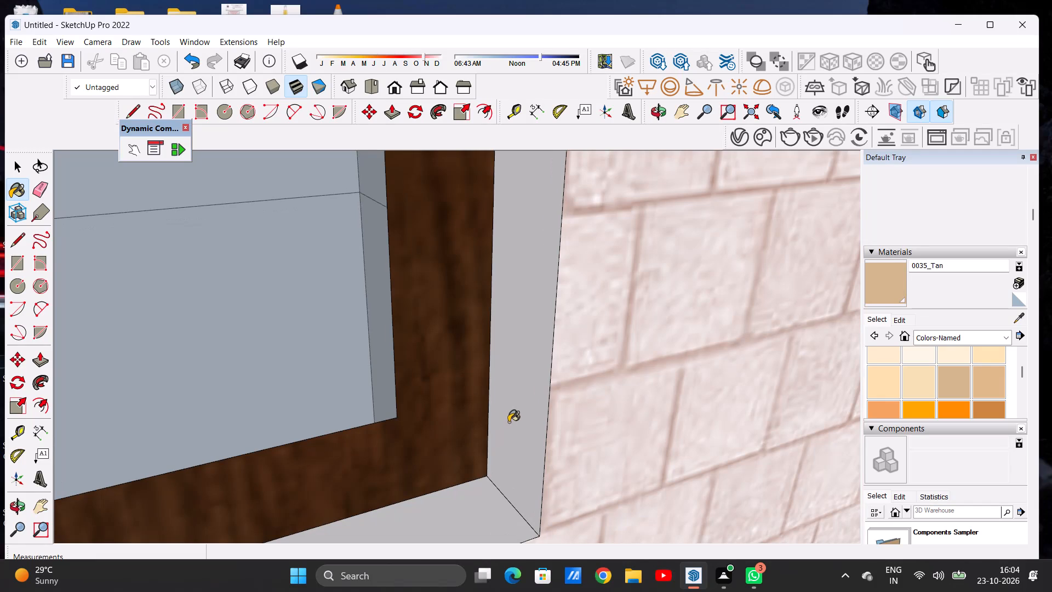
left_click(480, 513)
Paint the sill and arch-side reveal of the third window from the top in the column opposite the vertical sign with 0035_Tan.
scroll(390, 385, "down", 5)
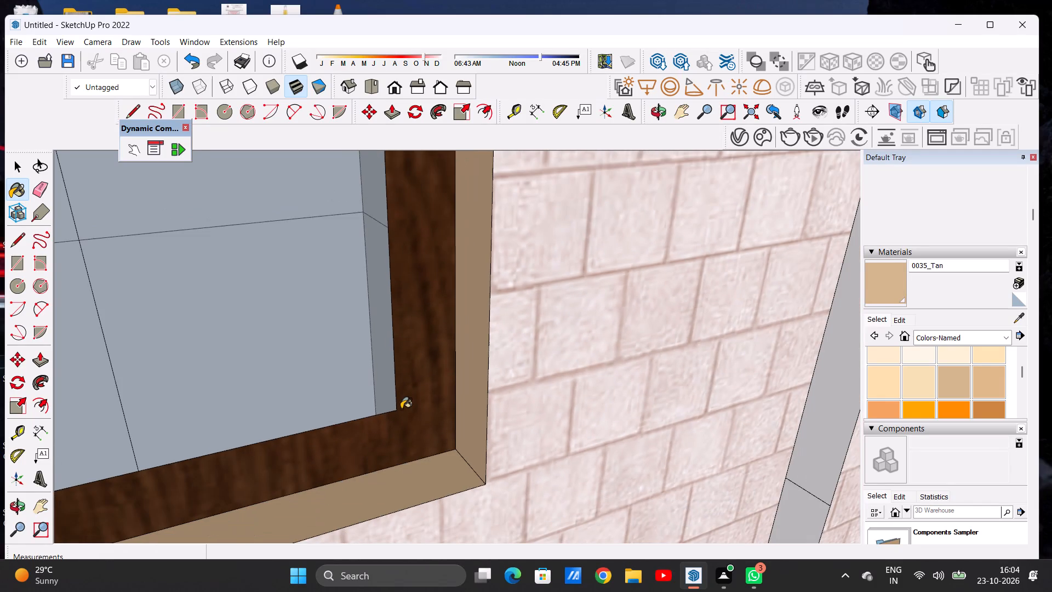
scroll(401, 409, "down", 15)
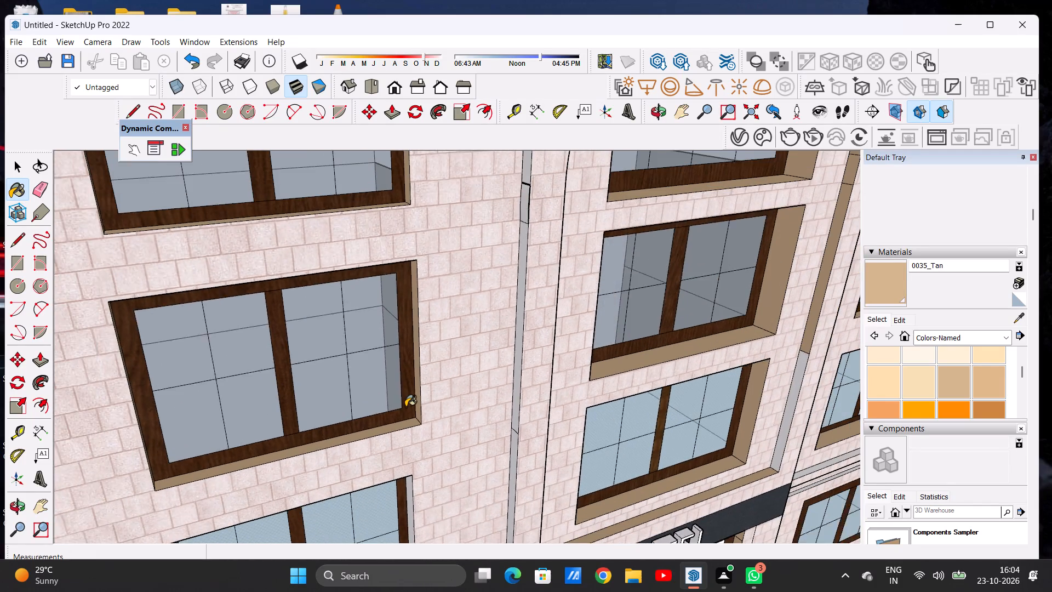
scroll(405, 407, "down", 13)
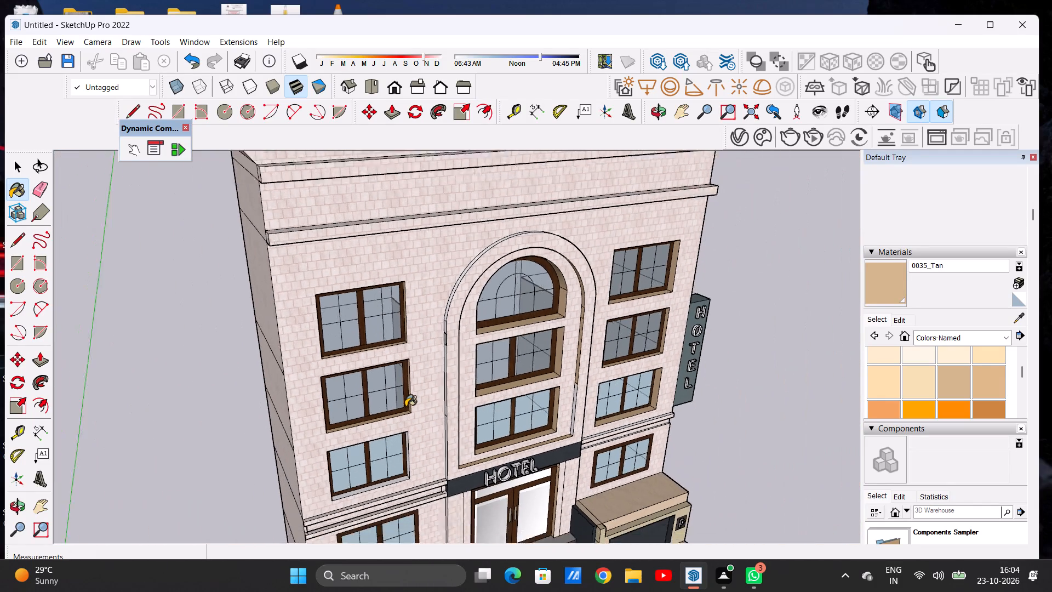
scroll(405, 407, "down", 3)
scroll(403, 465, "up", 9)
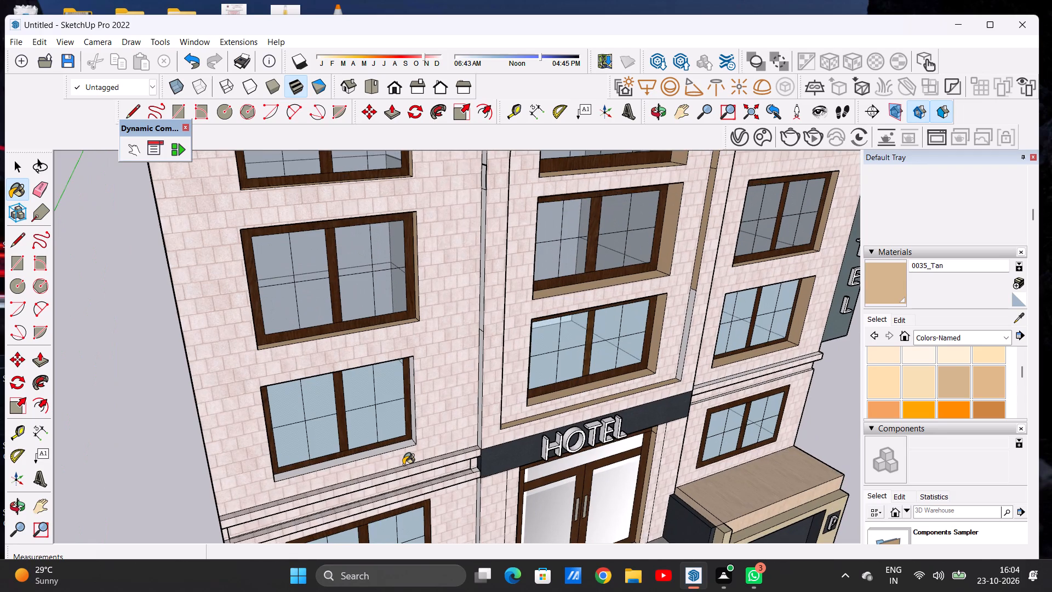
scroll(406, 464, "up", 8)
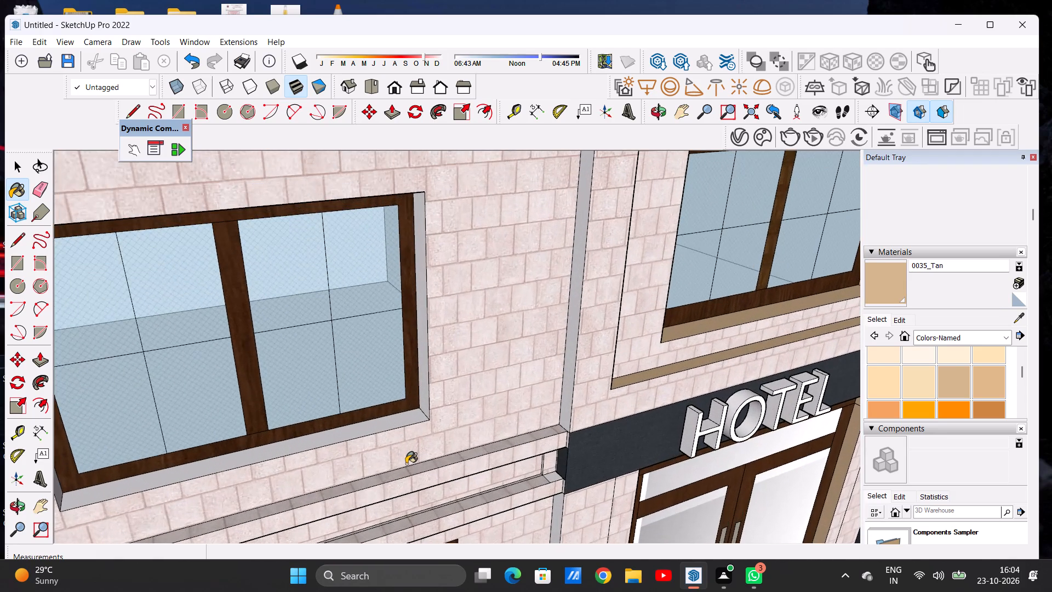
scroll(407, 407, "up", 8)
left_click(418, 435)
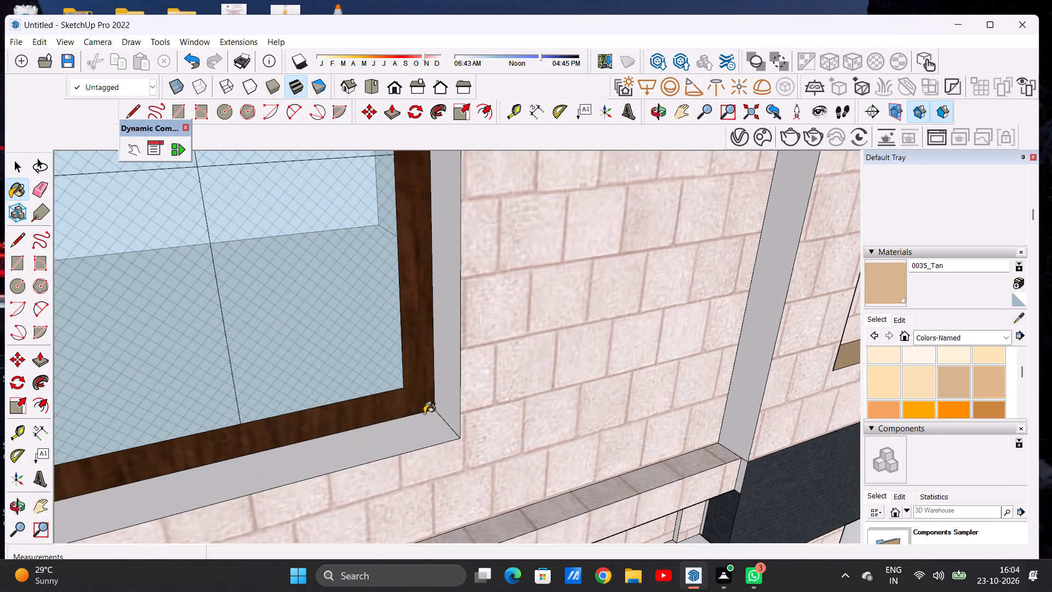
left_click(447, 388)
Paint the top reveal and outer side reveal of the third window from the top in the column opposite the vertical sign with 0035_Tan.
scroll(427, 419, "down", 16)
middle_click_drag(401, 423, 190, 303)
scroll(224, 254, "up", 6)
middle_click_drag(227, 294, 221, 287)
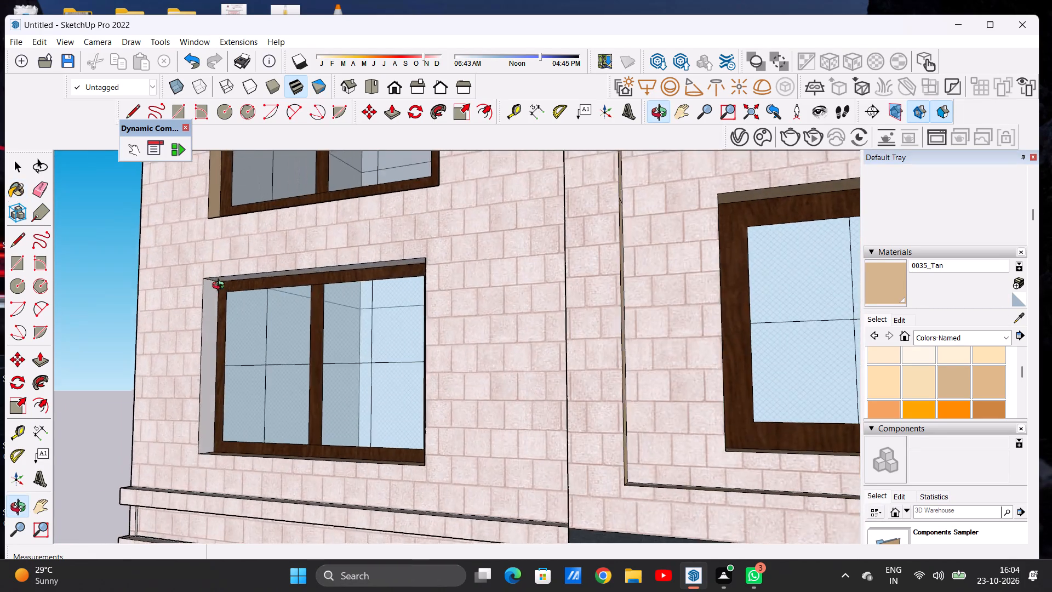
middle_click_drag(221, 287, 224, 249)
middle_click(224, 248)
middle_click(226, 245)
scroll(214, 292, "up", 15)
left_click(239, 278)
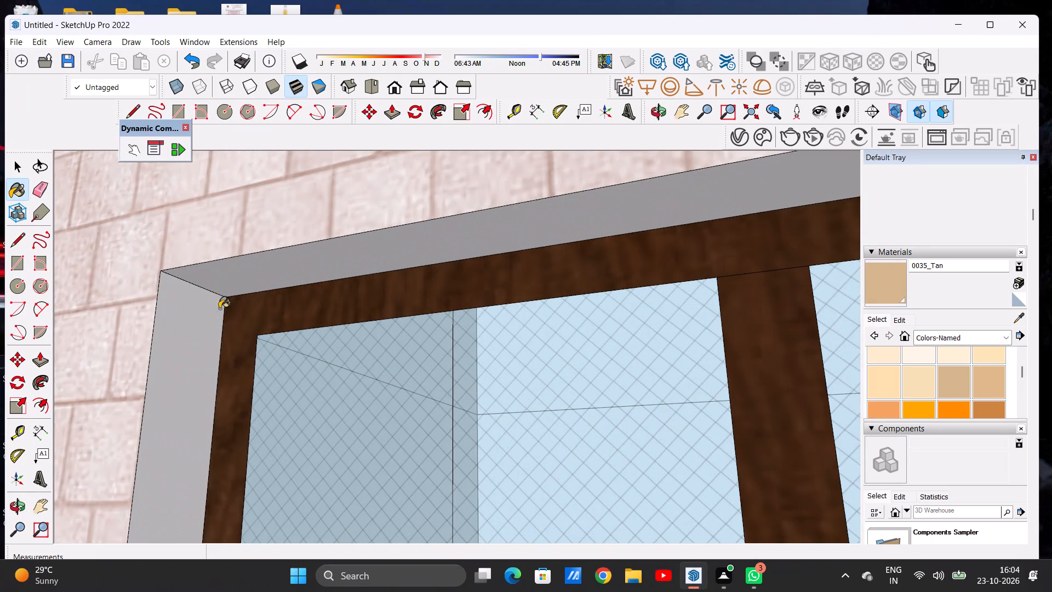
left_click(197, 342)
Examine the whole hotel from the front and the vertical-sign side for facade edges still lacking a material.
scroll(351, 416, "down", 18)
scroll(373, 405, "down", 6)
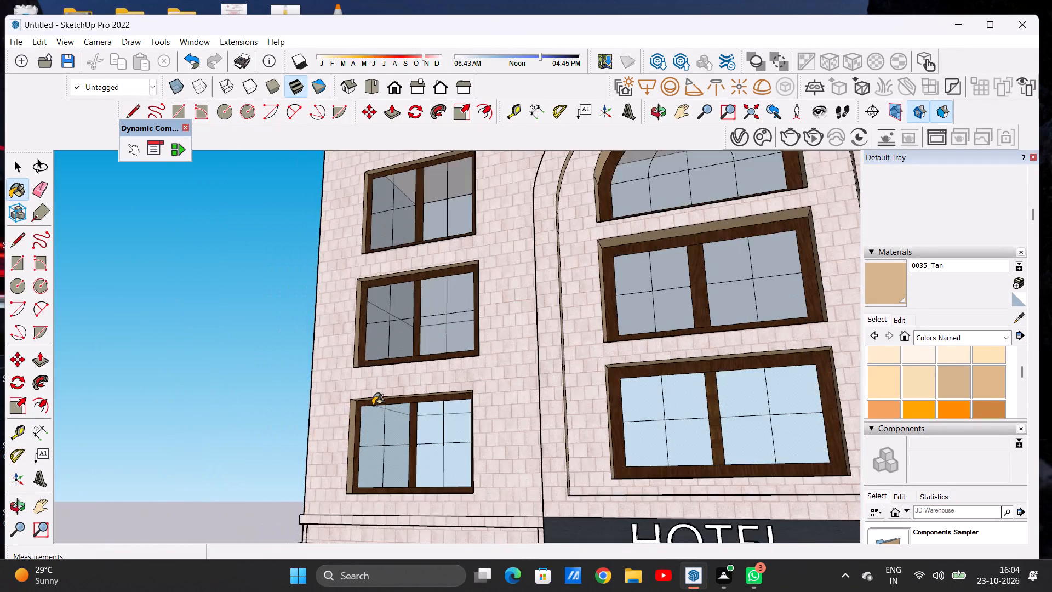
scroll(371, 405, "down", 12)
middle_click_drag(394, 430, 403, 443)
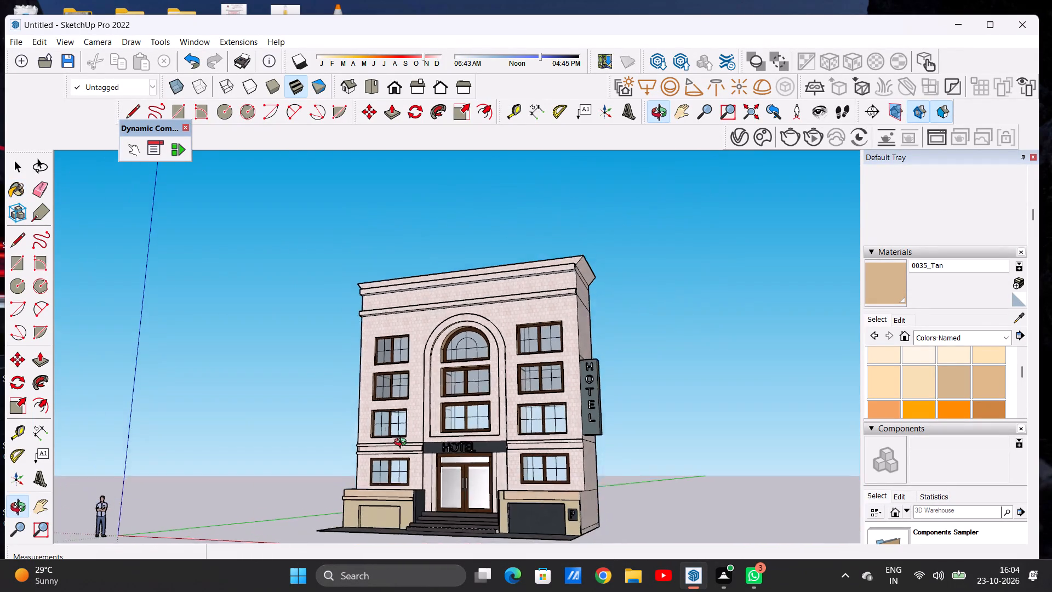
middle_click_drag(403, 443, 473, 544)
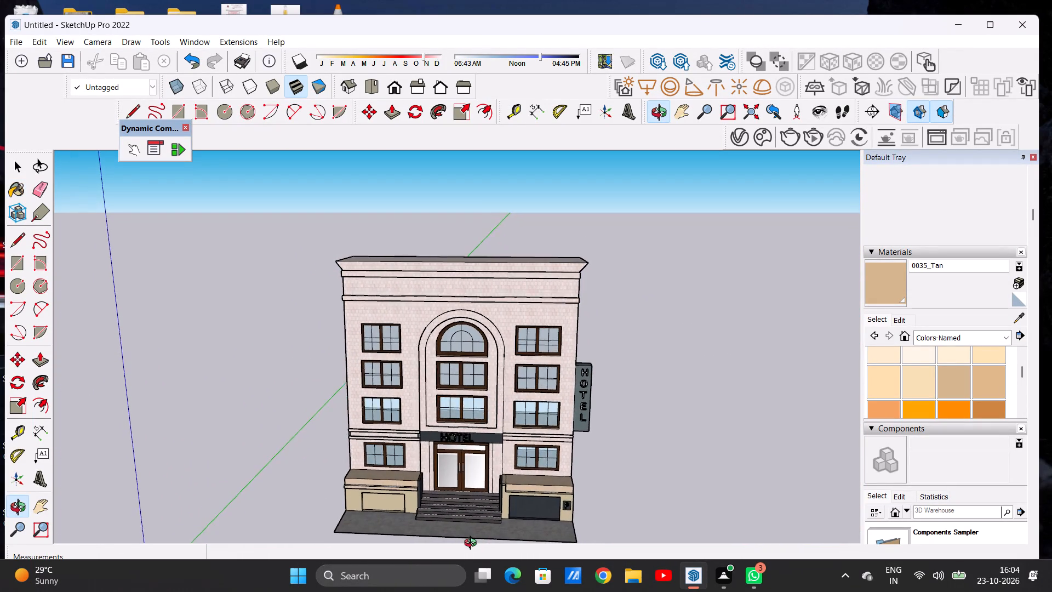
middle_click_drag(473, 544, 481, 547)
scroll(472, 469, "up", 6)
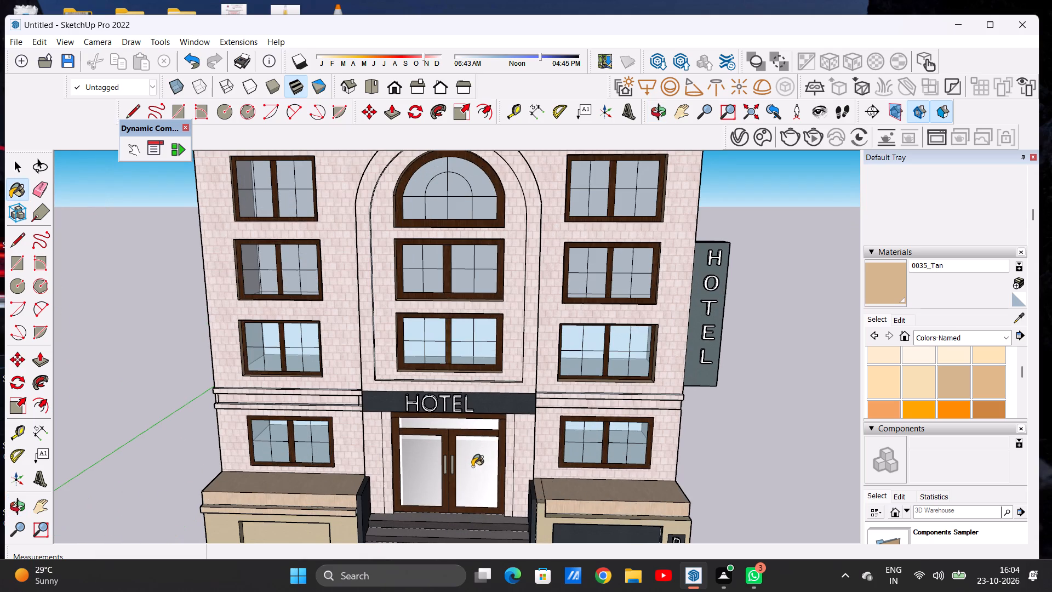
scroll(472, 466, "up", 1)
key("space")
scroll(401, 429, "down", 13)
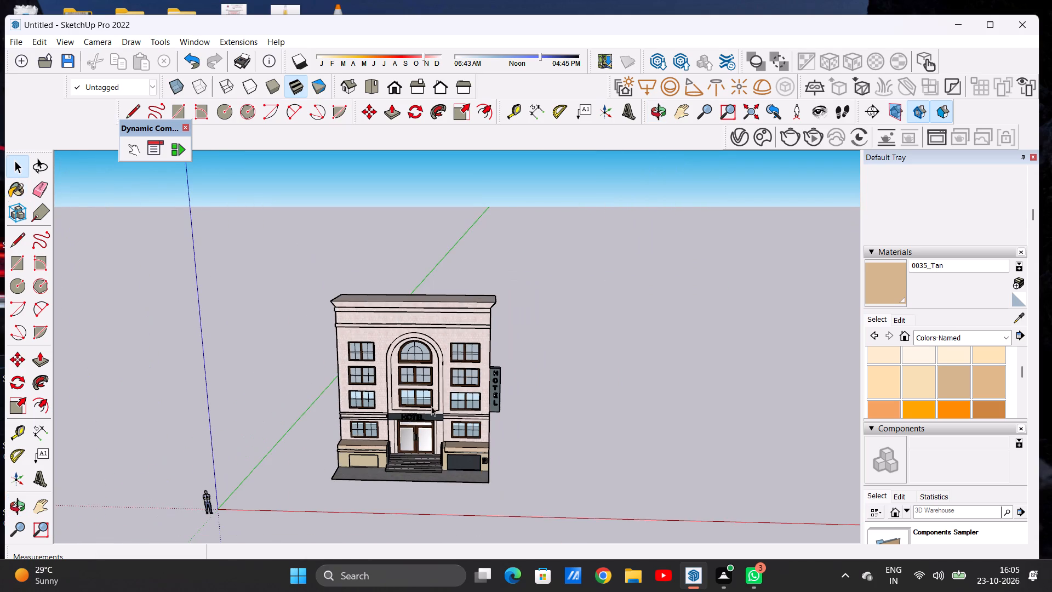
scroll(448, 308, "up", 8)
middle_click_drag(681, 366, 297, 350)
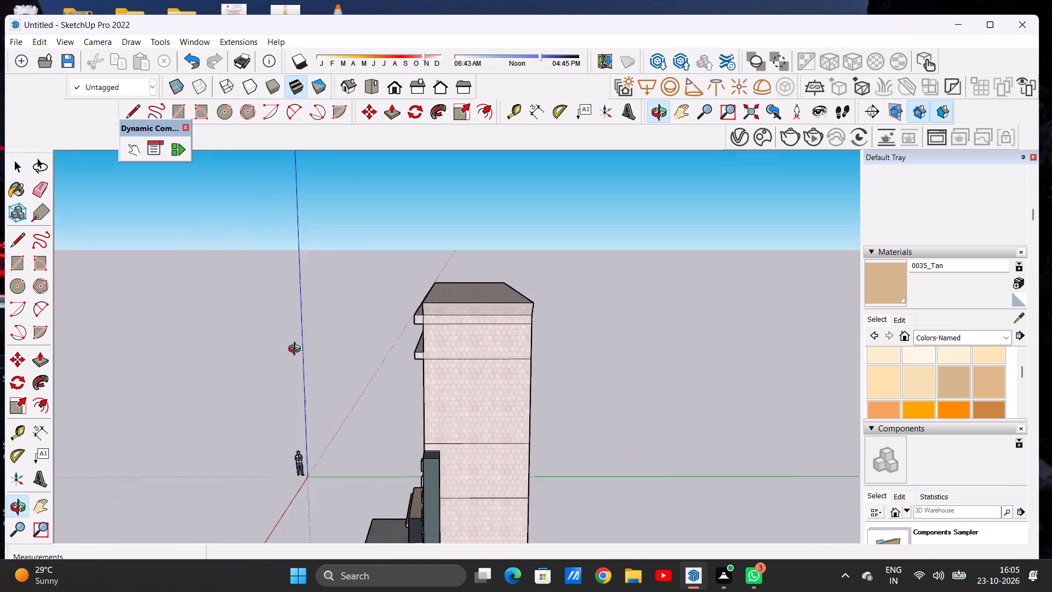
middle_click_drag(297, 350, 570, 382)
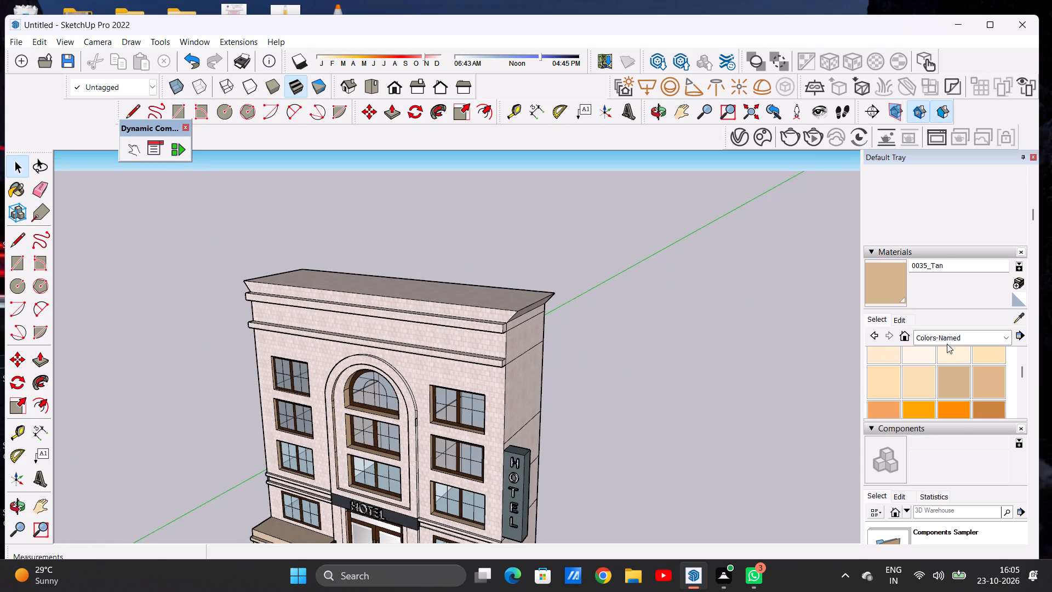
Paint the curved outer edge of the arch surround on the vertical-sign side with 0035_Tan.
left_click(884, 297)
scroll(408, 384, "up", 13)
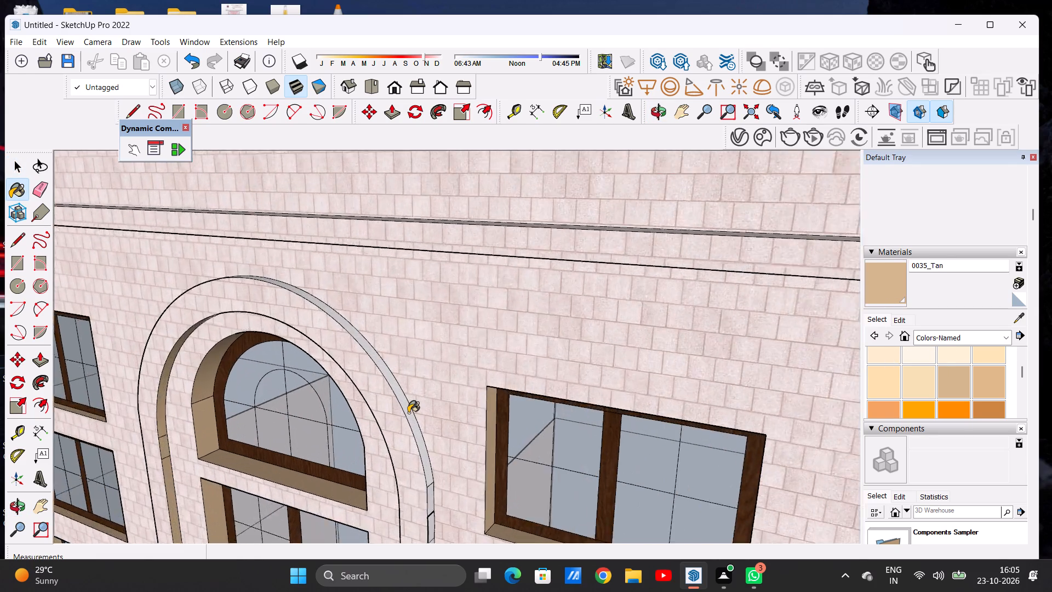
scroll(408, 413, "up", 9)
left_click(409, 413)
Paint the three straight edge segments directly below the arch surround's curve on the vertical-sign side with 0035_Tan.
scroll(419, 412, "down", 8)
scroll(395, 364, "down", 5)
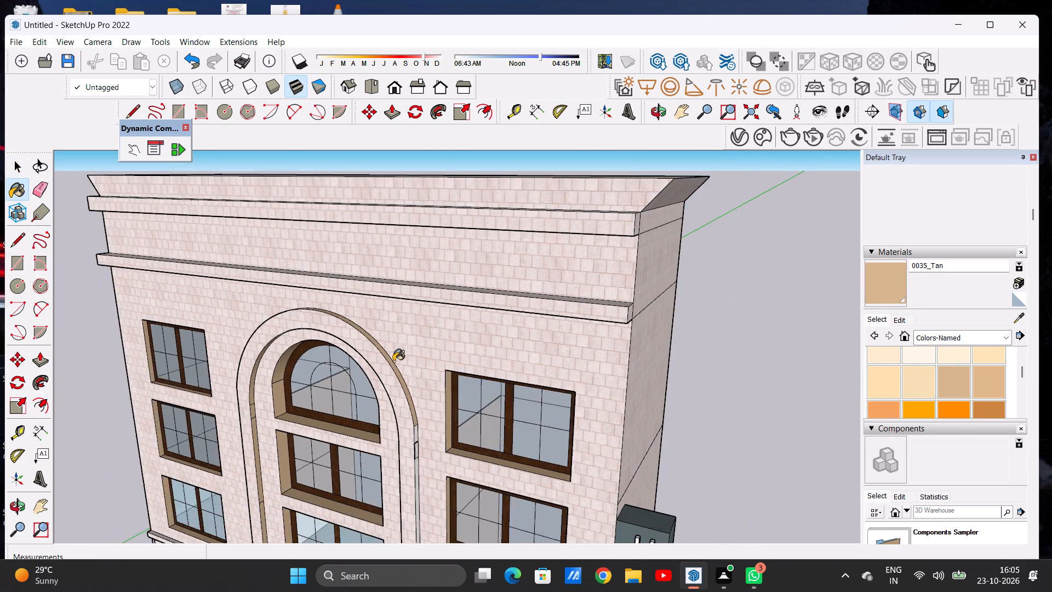
scroll(393, 361, "down", 8)
scroll(405, 416, "up", 2)
scroll(405, 423, "down", 1)
scroll(405, 426, "up", 11)
scroll(398, 418, "up", 10)
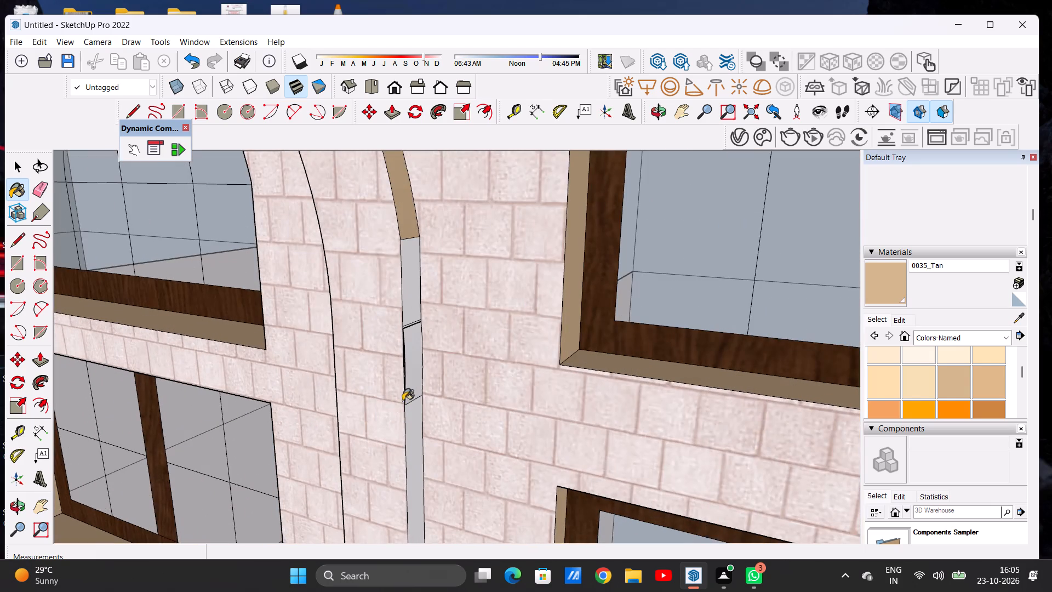
left_click(409, 383)
left_click(407, 302)
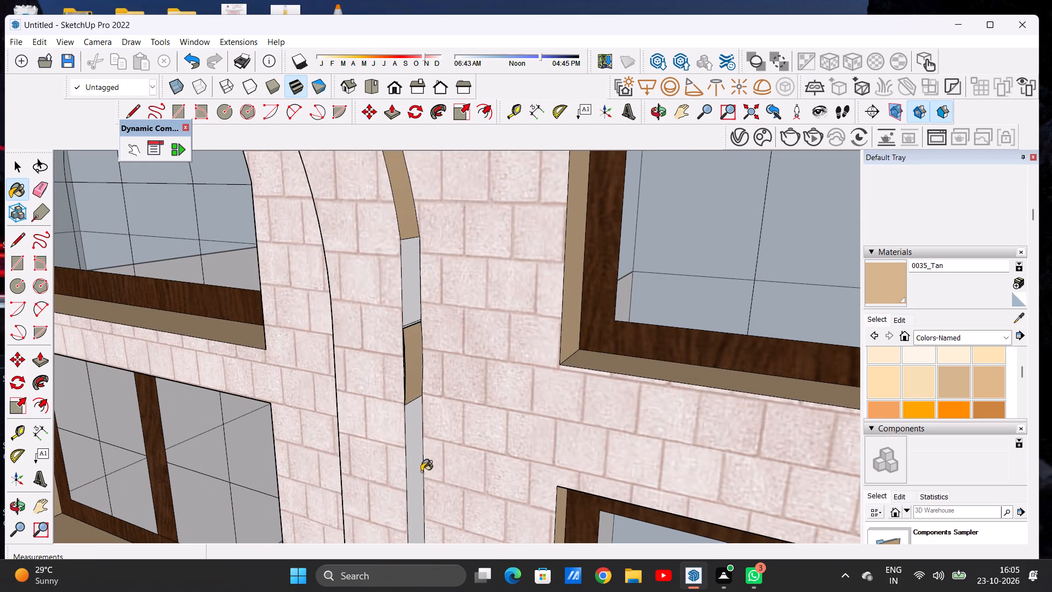
left_click(414, 451)
Paint the projecting bay's vertical edge below the entrance signboard, on the vertical-sign side, with 0035_Tan.
scroll(468, 358, "down", 17)
scroll(437, 352, "down", 7)
scroll(456, 508, "up", 14)
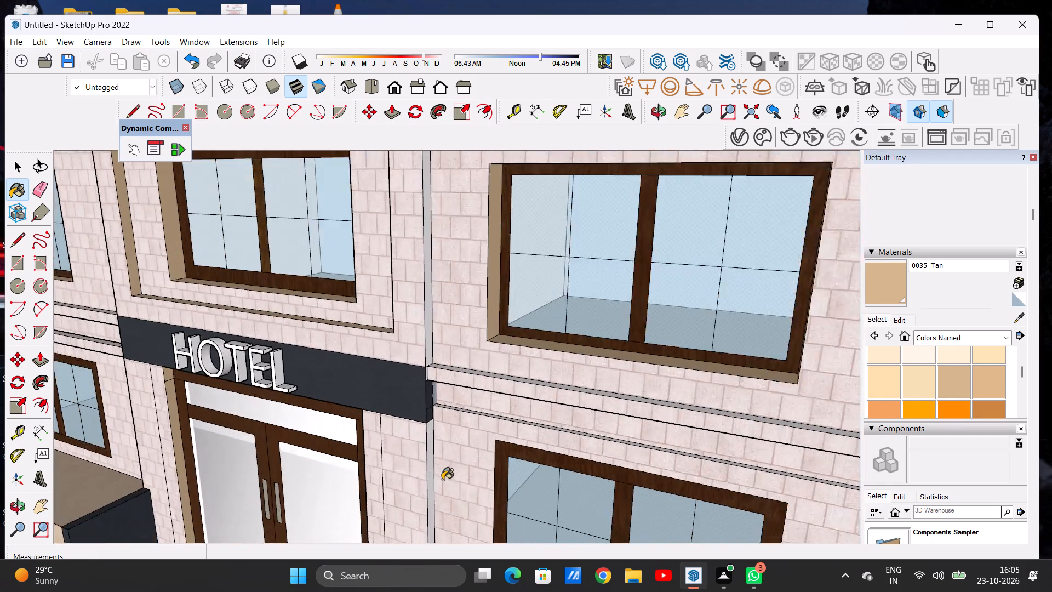
scroll(442, 480, "up", 3)
left_click(425, 481)
Paint the small edge faces beside the entrance signboard's end and the vertical edge directly above it, on the vertical-sign side, with 0035_Tan.
scroll(424, 481, "down", 2)
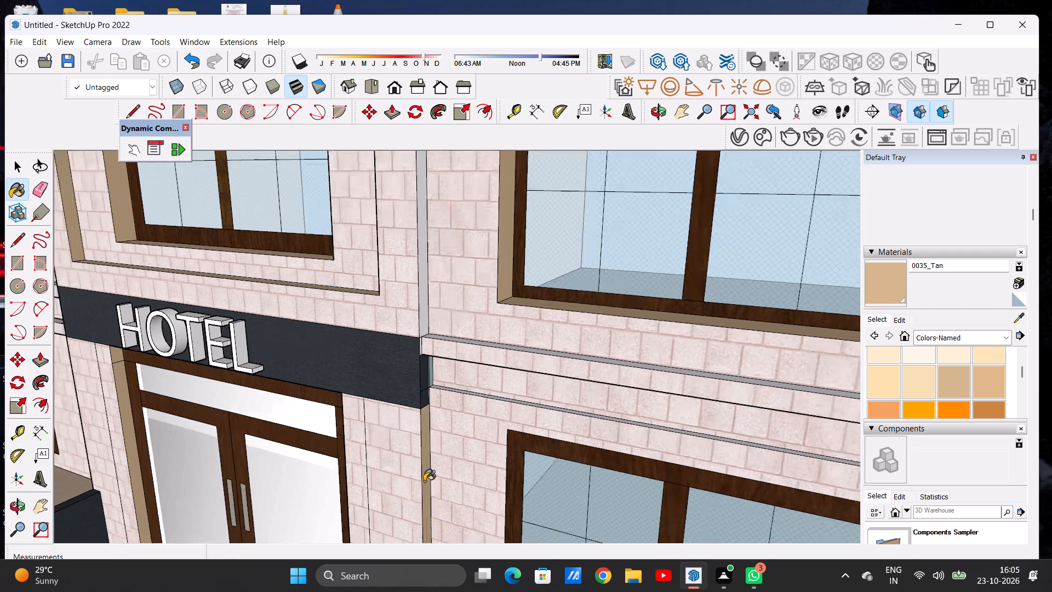
scroll(424, 481, "down", 2)
scroll(433, 399, "up", 17)
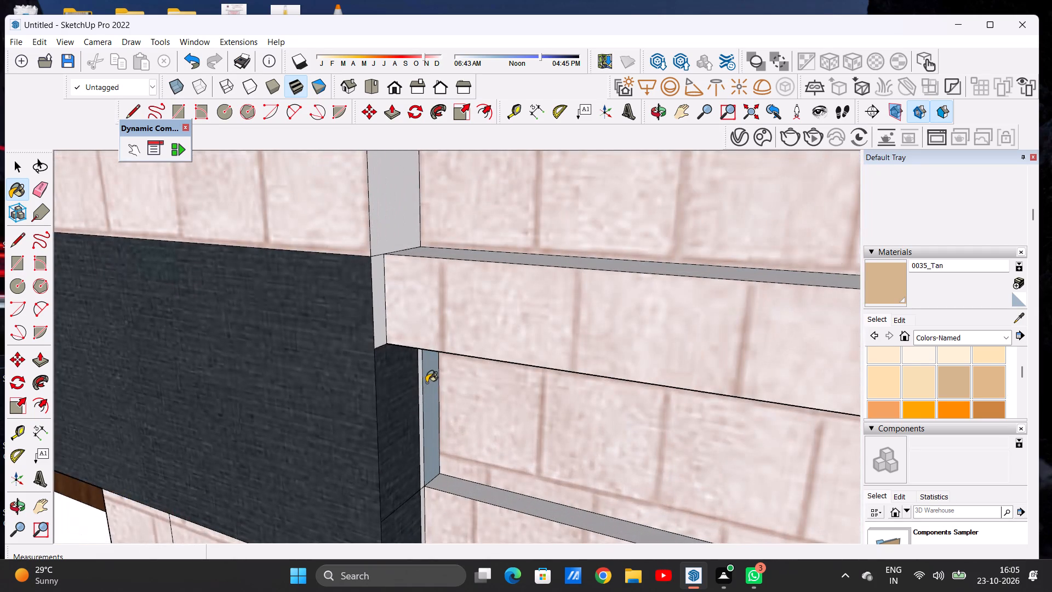
left_click(431, 377)
left_click(382, 308)
left_click(384, 238)
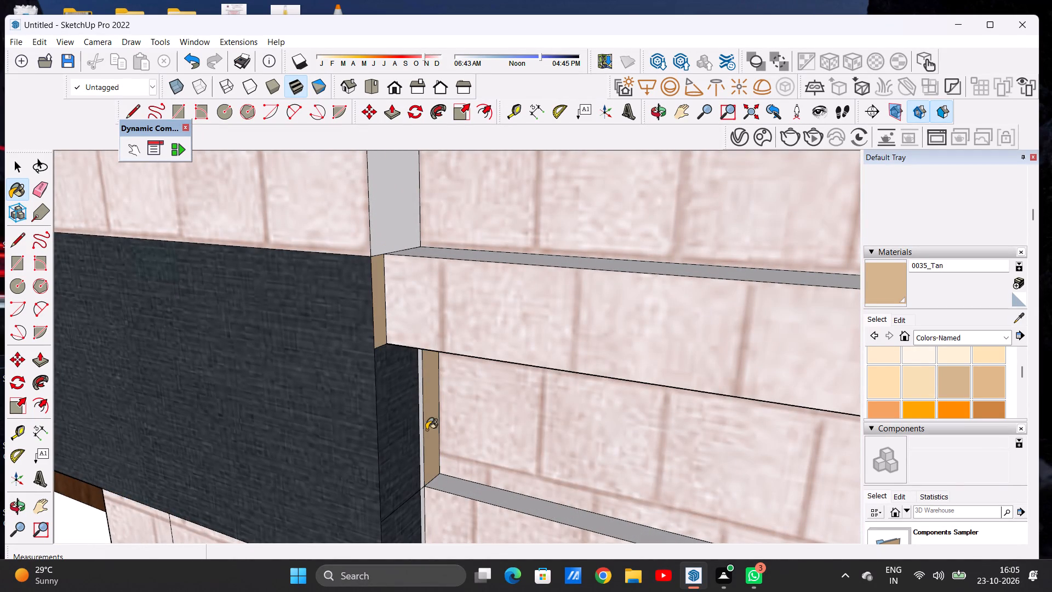
scroll(427, 423, "up", 12)
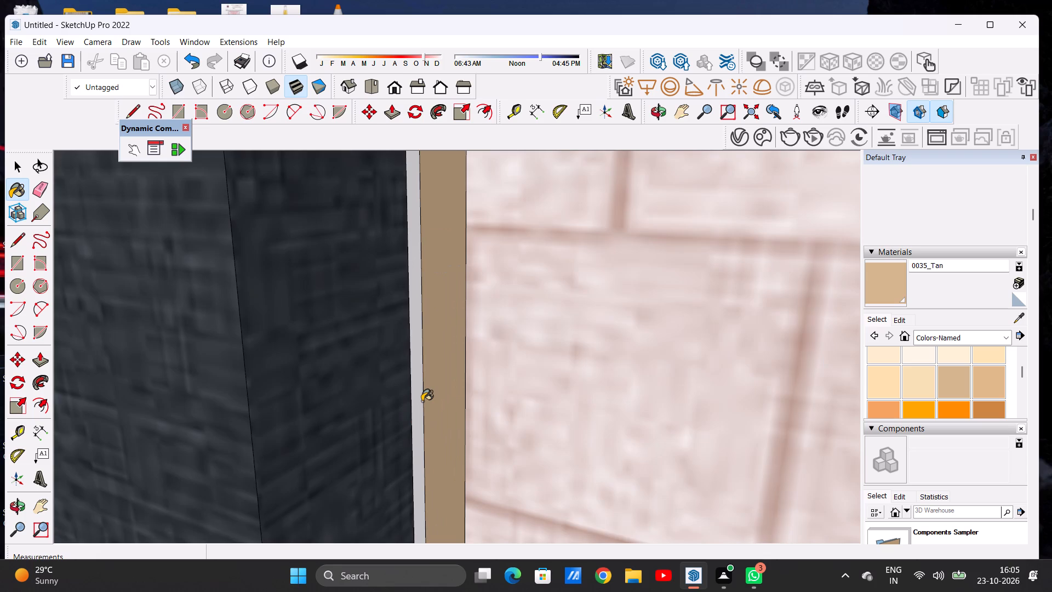
left_click(422, 401)
Paint the projecting bay's vertical edge below the entrance signboard, on the side opposite the vertical sign, with 0035_Tan.
scroll(418, 422, "down", 20)
scroll(418, 422, "down", 7)
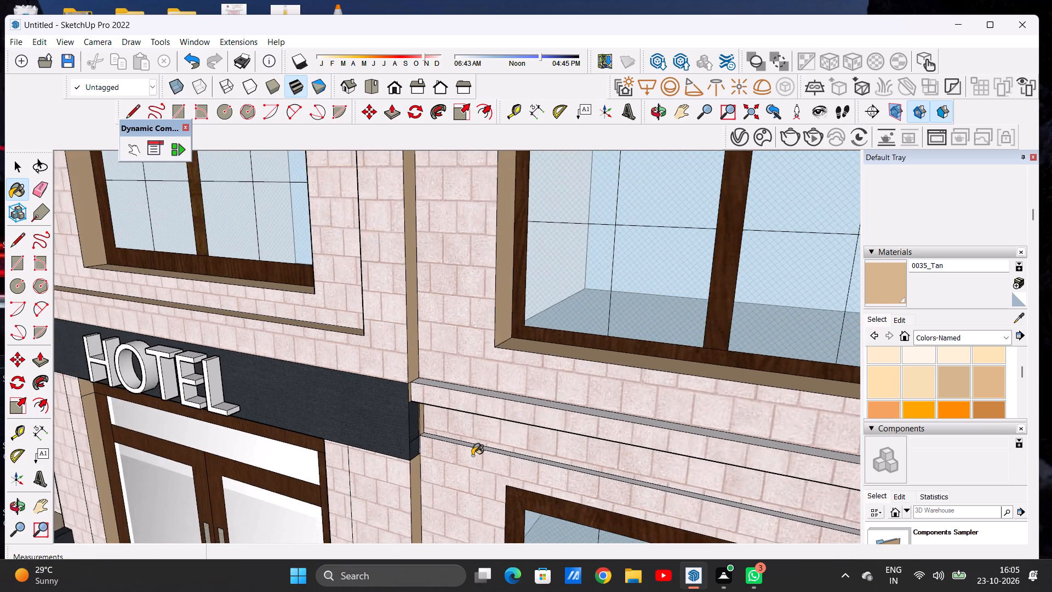
scroll(473, 456, "up", 5)
scroll(473, 456, "down", 1)
middle_click_drag(470, 470, 452, 540)
middle_click_drag(454, 529, 479, 452)
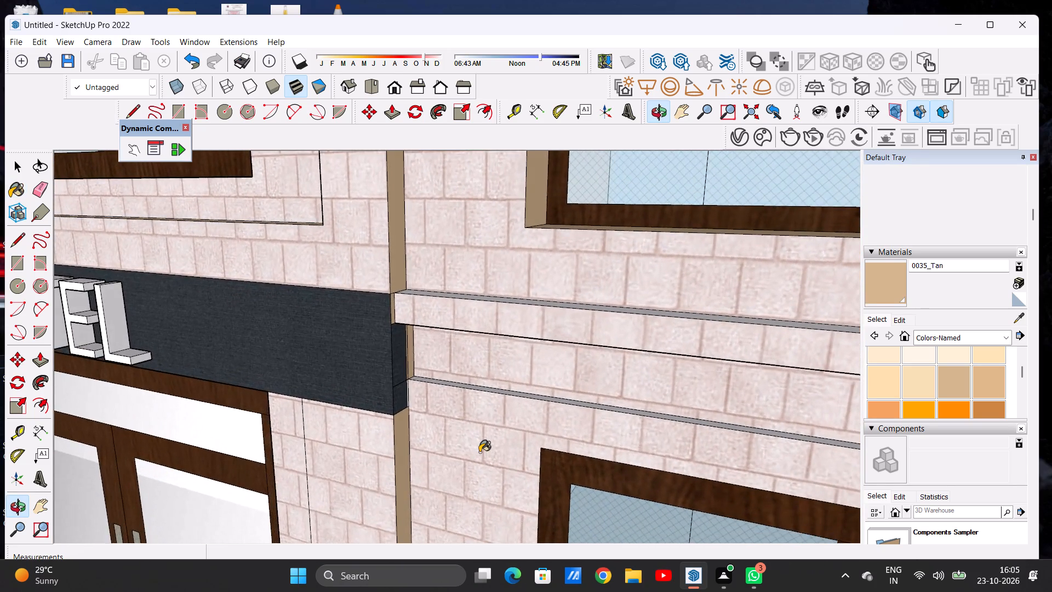
scroll(480, 445, "down", 7)
scroll(476, 400, "down", 6)
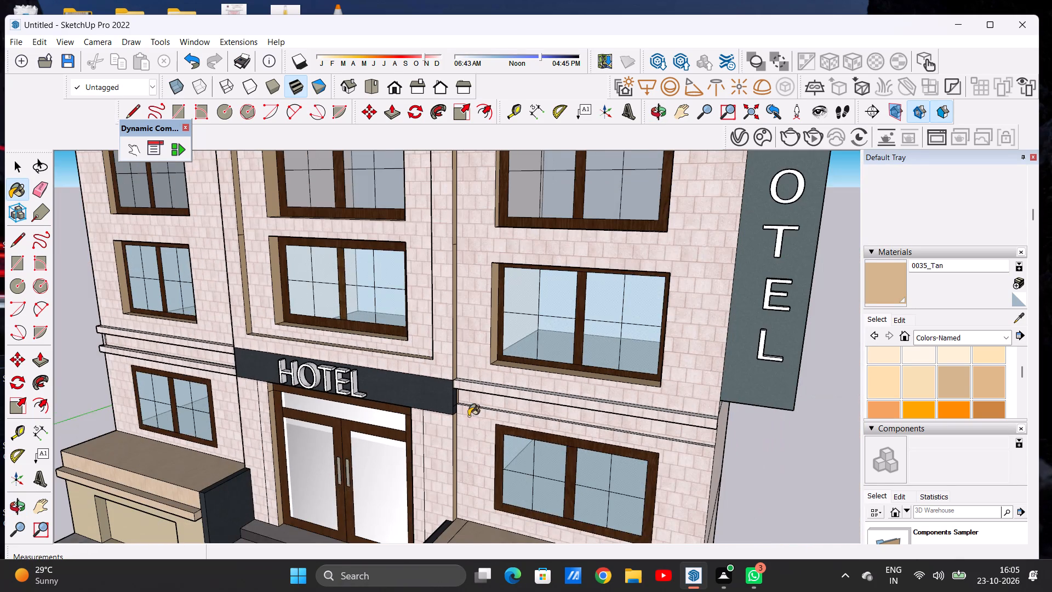
scroll(465, 456, "down", 7)
middle_click_drag(331, 471, 397, 471)
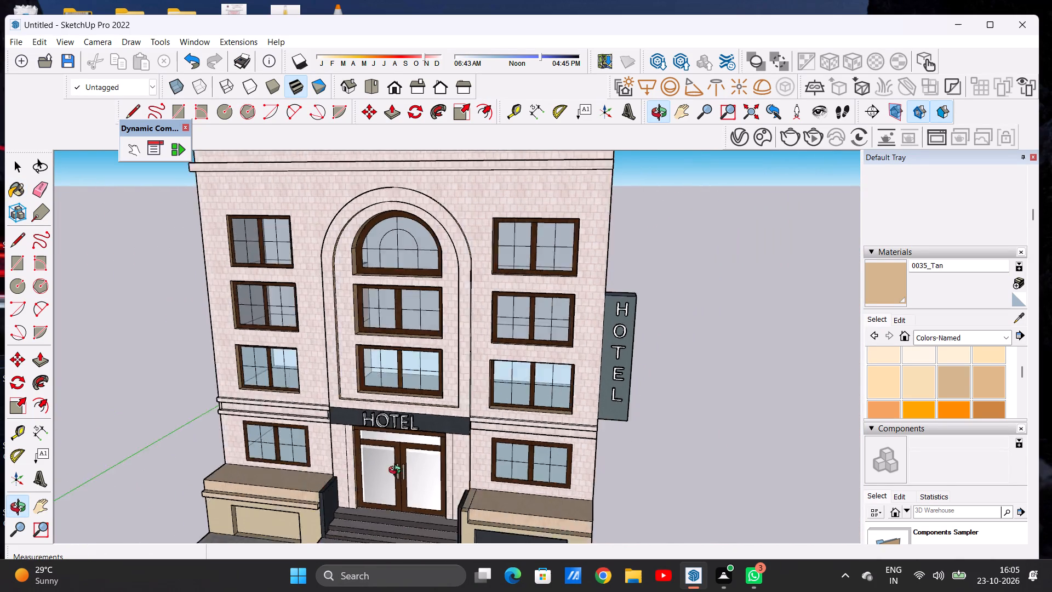
middle_click_drag(397, 471, 619, 457)
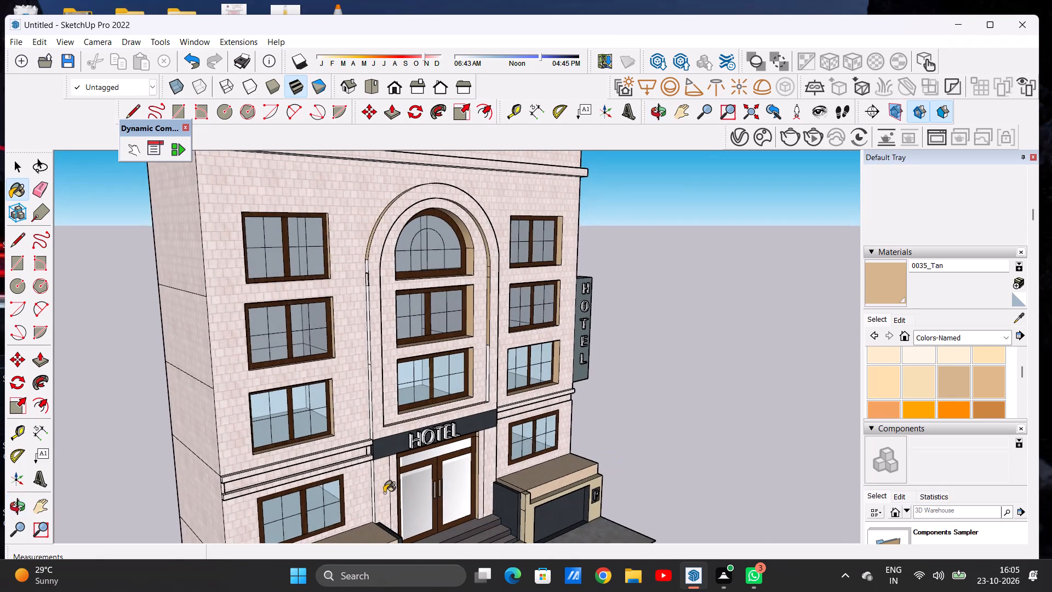
scroll(380, 494, "up", 13)
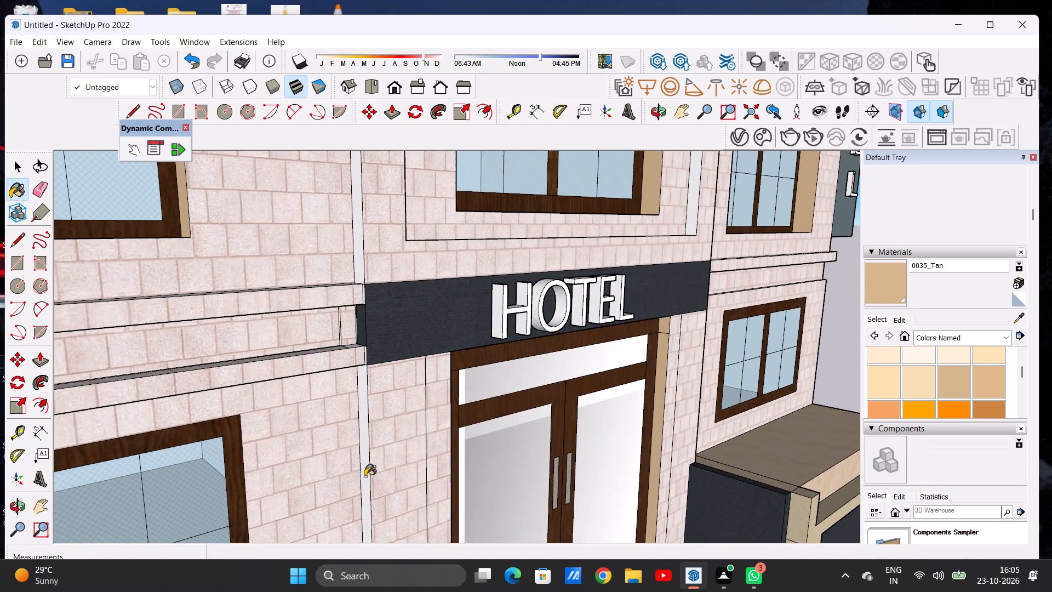
left_click(365, 476)
Paint the projecting bay's vertical edge above the entrance signboard, on the side opposite the vertical sign, with 0035_Tan.
scroll(385, 479, "down", 13)
scroll(382, 402, "up", 6)
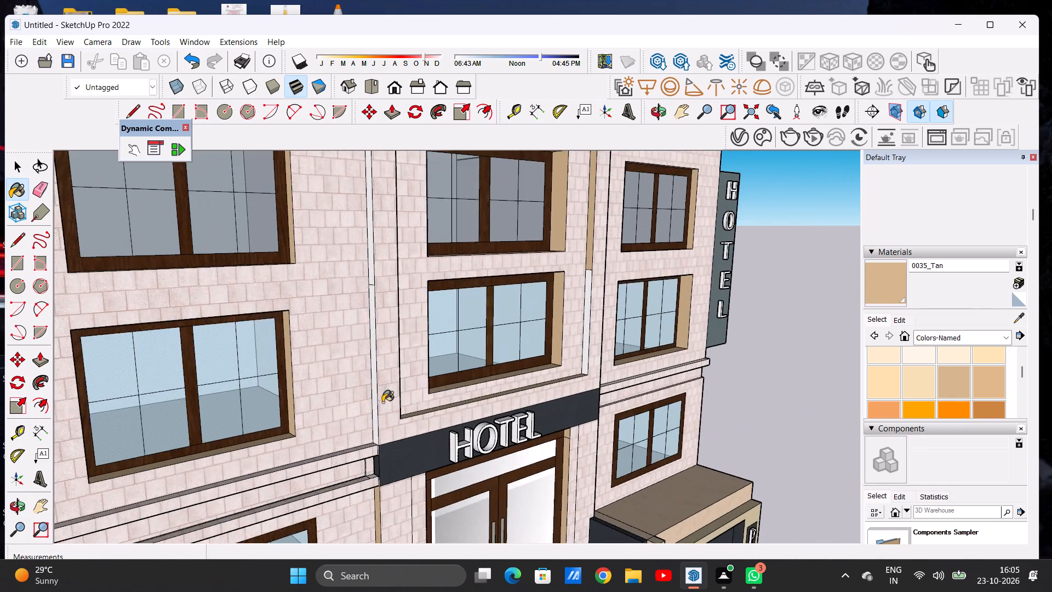
scroll(382, 419, "up", 6)
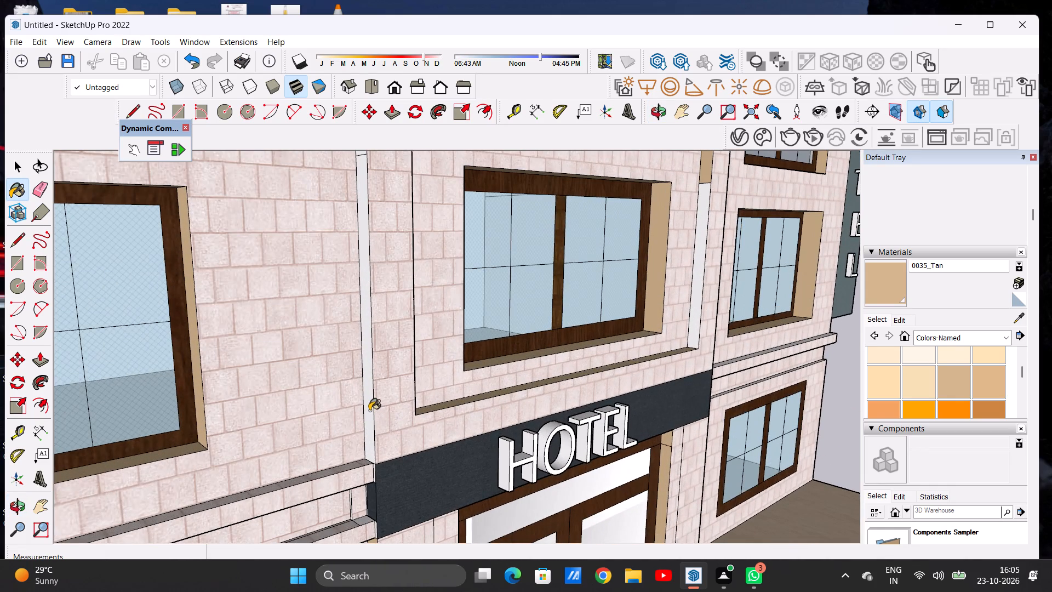
left_click(369, 411)
Paint the straight edge segments below the arch curve opposite the vertical sign, including the thin gap between them, with 0035_Tan.
scroll(373, 414, "down", 7)
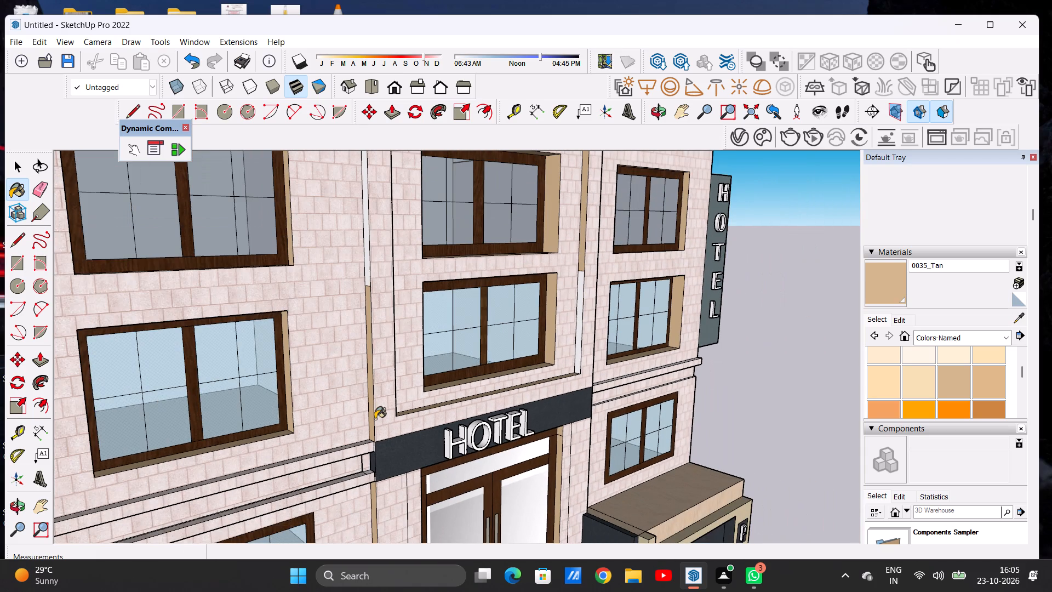
scroll(375, 419, "down", 11)
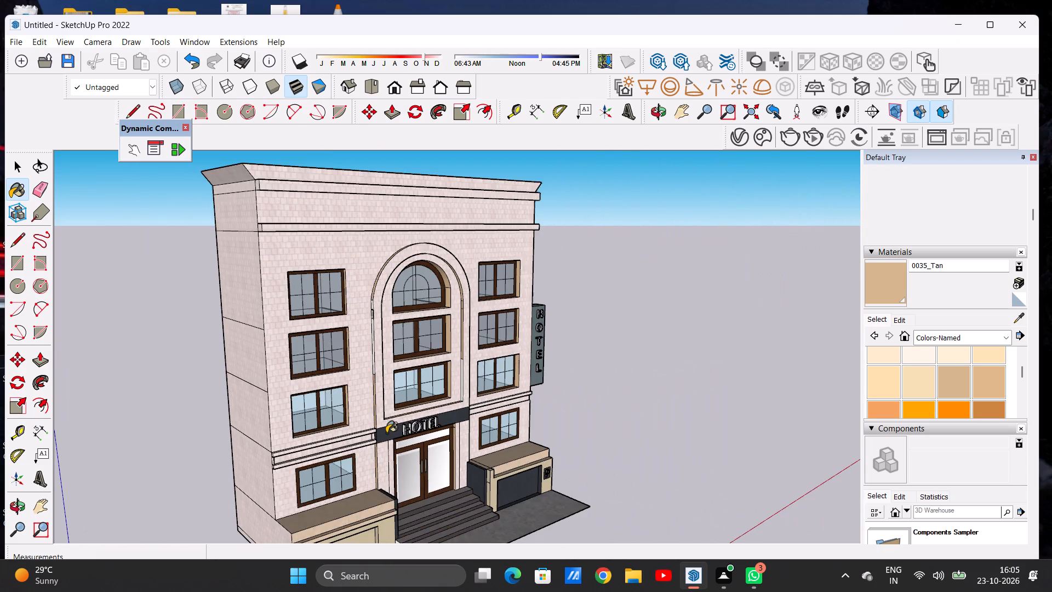
scroll(382, 426, "up", 6)
scroll(382, 200, "up", 9)
scroll(340, 202, "down", 1)
scroll(340, 202, "up", 6)
scroll(341, 215, "down", 1)
scroll(341, 215, "up", 4)
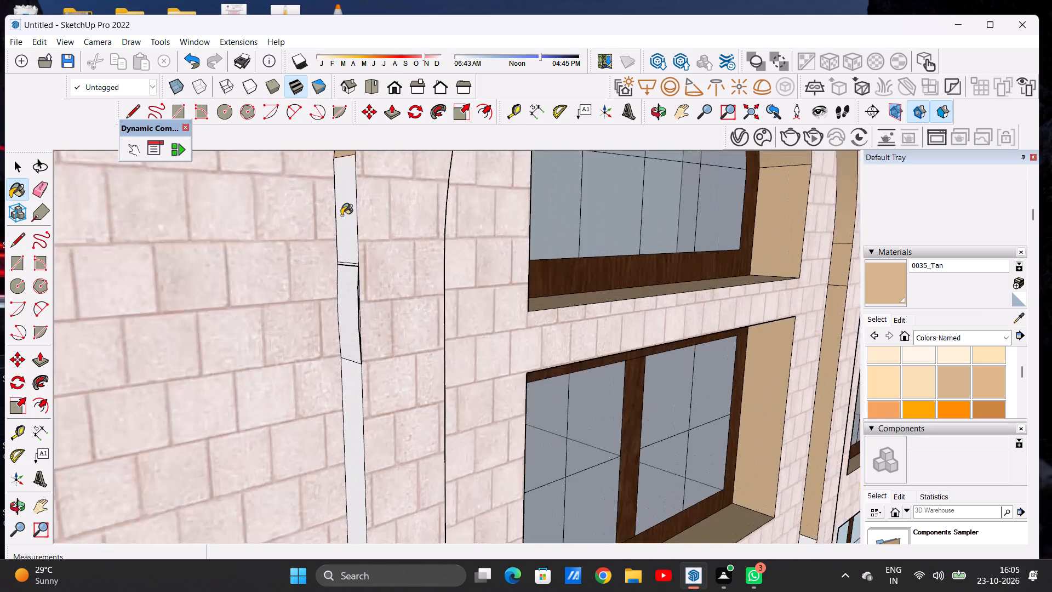
left_click(342, 217)
left_click(347, 278)
left_click(353, 369)
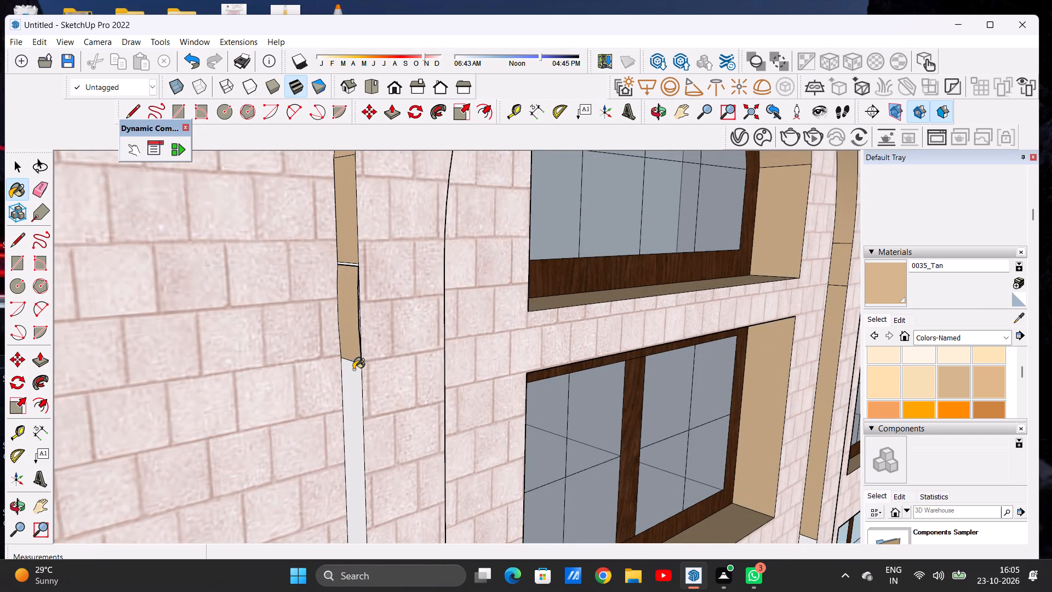
scroll(333, 251, "up", 15)
left_click(381, 286)
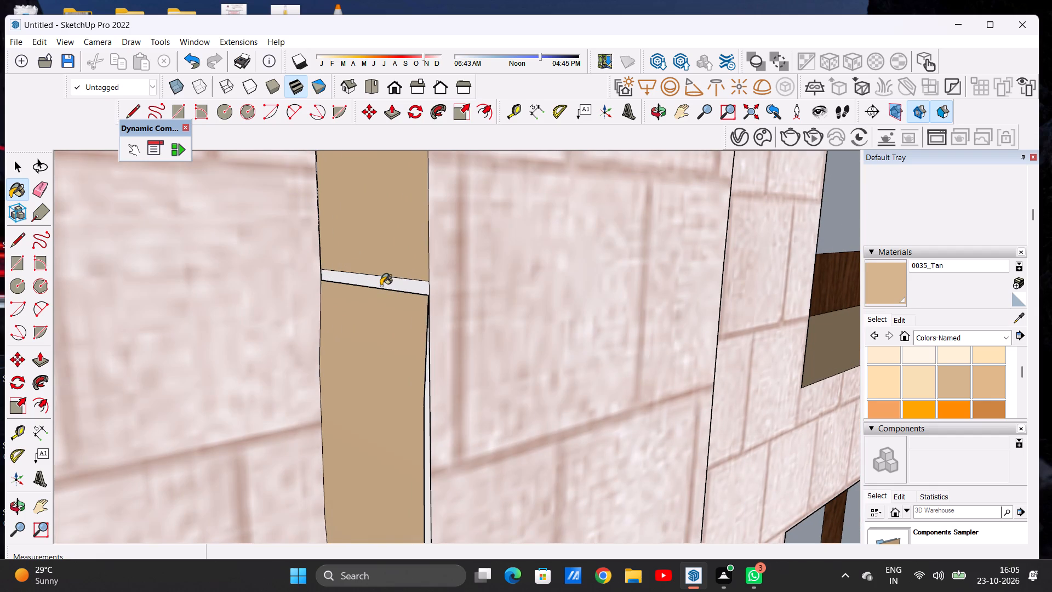
Paint the narrow sliver face alongside the short edge segment below the arch curve, opposite the vertical sign, with 0035_Tan.
scroll(357, 300, "down", 2)
scroll(359, 304, "up", 1)
scroll(360, 304, "down", 15)
scroll(387, 353, "up", 15)
scroll(382, 360, "down", 1)
scroll(382, 360, "up", 3)
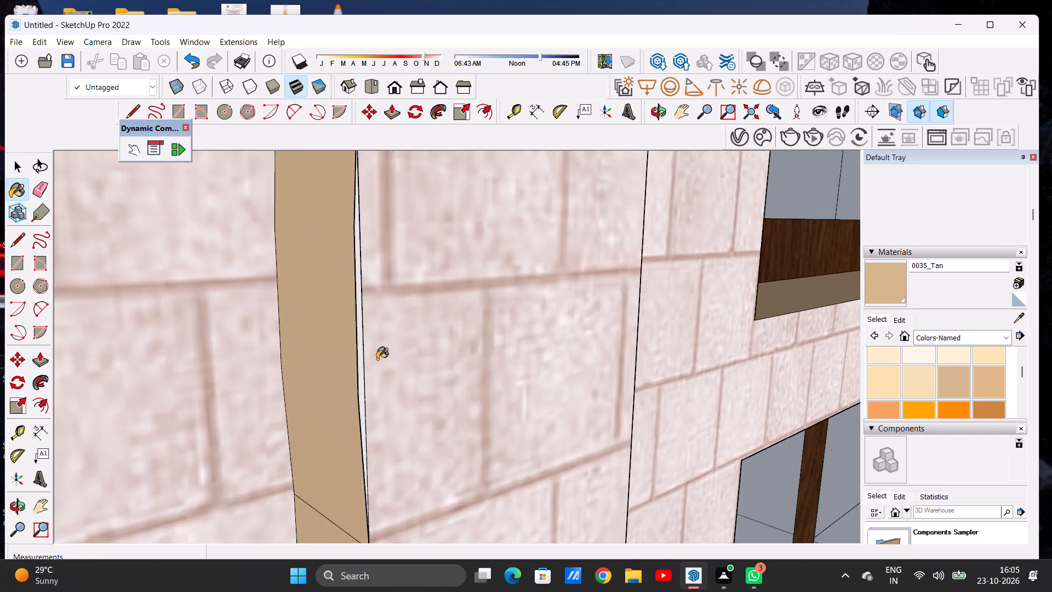
scroll(377, 359, "up", 12)
left_click(346, 390)
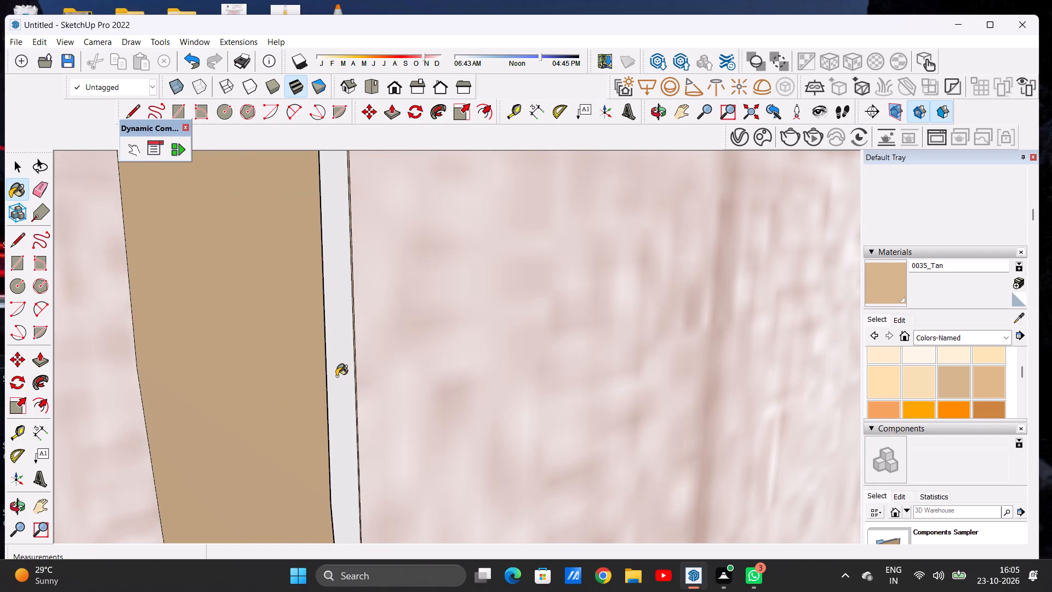
Undo the last 0035_Tan paint applied to the bay's front wall face beside the arch edge.
scroll(347, 378, "down", 4)
scroll(354, 380, "up", 1)
scroll(355, 380, "down", 9)
scroll(358, 372, "up", 1)
scroll(358, 372, "down", 7)
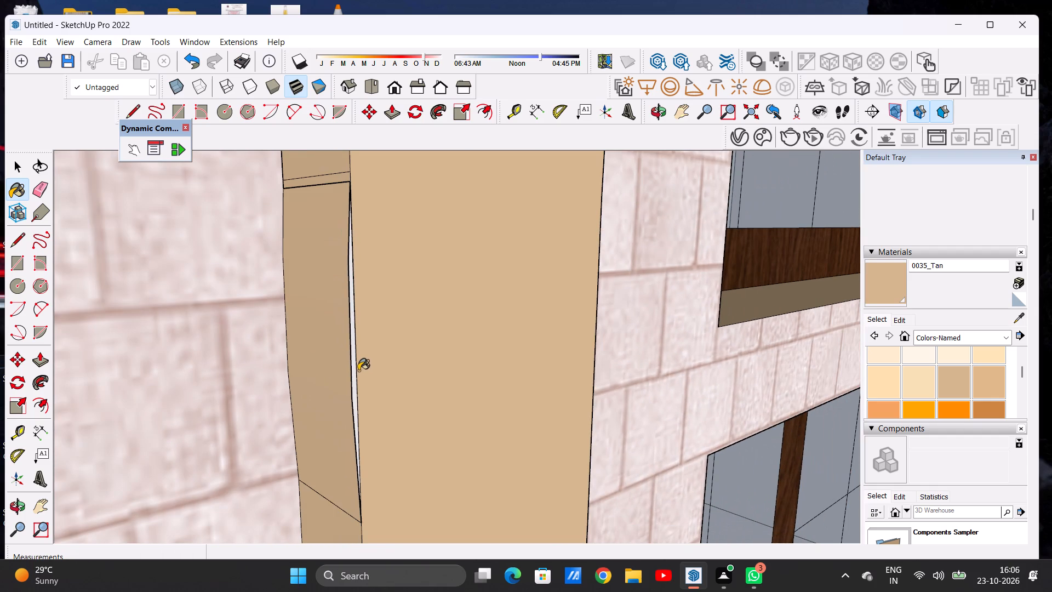
key("ctrl+z")
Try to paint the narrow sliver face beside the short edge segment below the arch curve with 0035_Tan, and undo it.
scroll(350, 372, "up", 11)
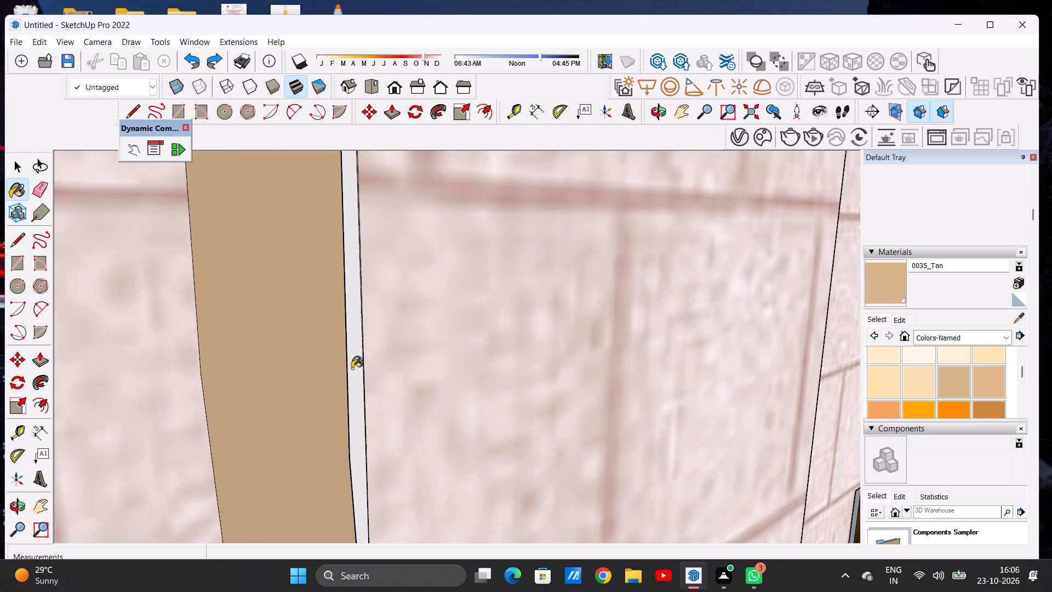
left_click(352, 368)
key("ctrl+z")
Examine the arch surround, window reveals and horizontal ledges across the hotel facade for faces still lacking a material.
scroll(360, 384, "down", 5)
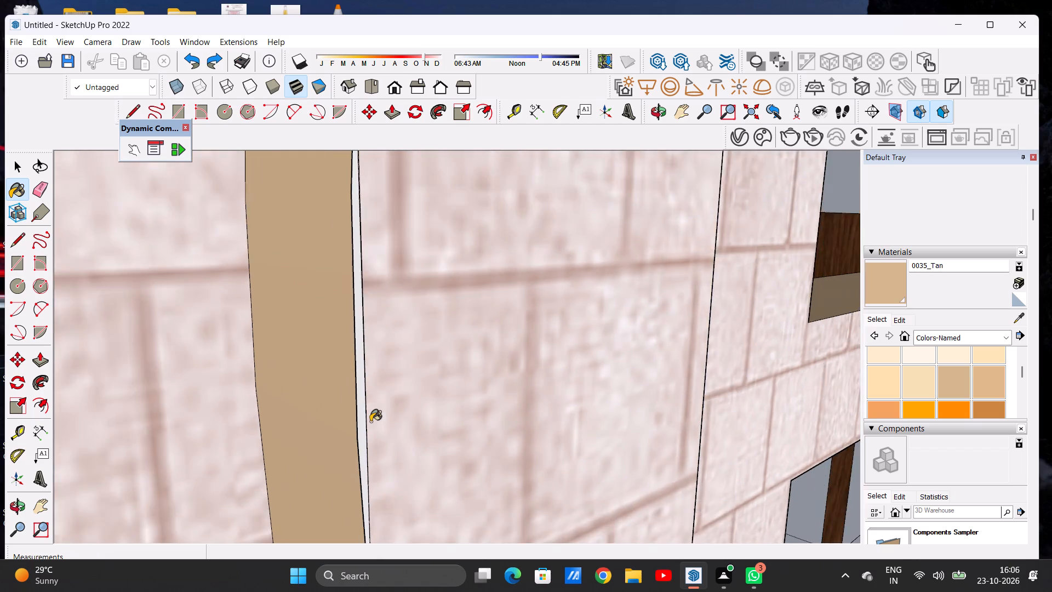
scroll(370, 422, "down", 17)
middle_click_drag(453, 386, 256, 348)
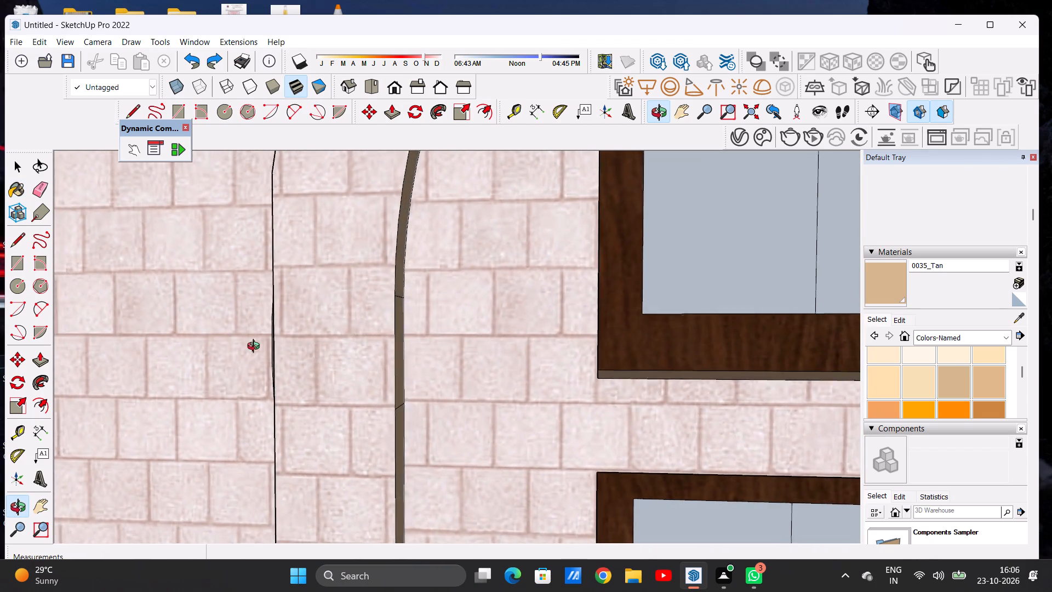
middle_click_drag(256, 348, 262, 381)
scroll(319, 367, "down", 20)
scroll(319, 367, "down", 8)
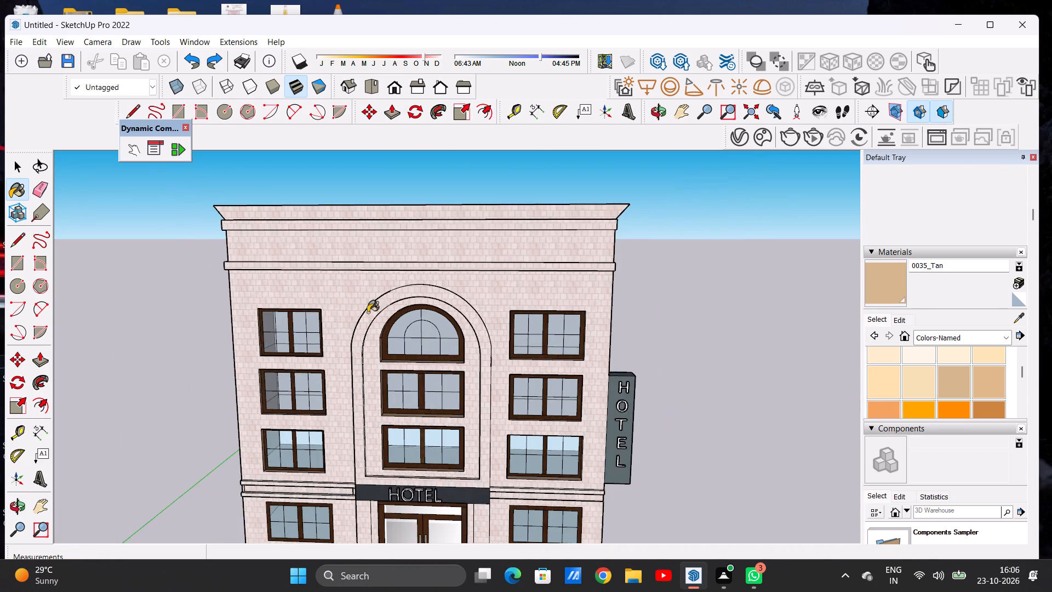
middle_click_drag(373, 377, 394, 510)
middle_click(394, 510)
scroll(403, 337, "up", 16)
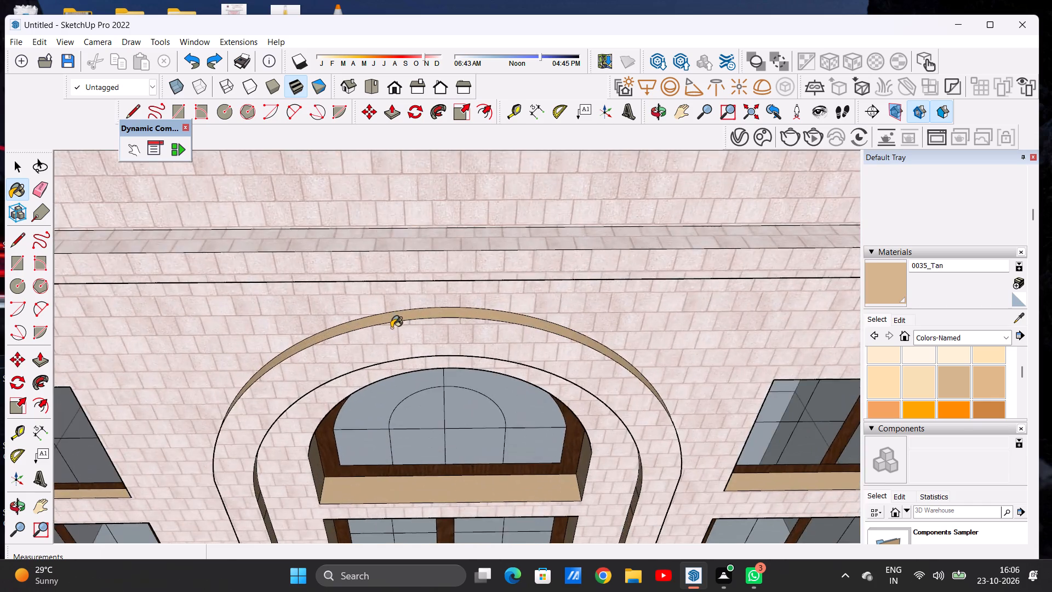
scroll(407, 331, "down", 8)
scroll(412, 313, "down", 14)
middle_click_drag(404, 410, 402, 304)
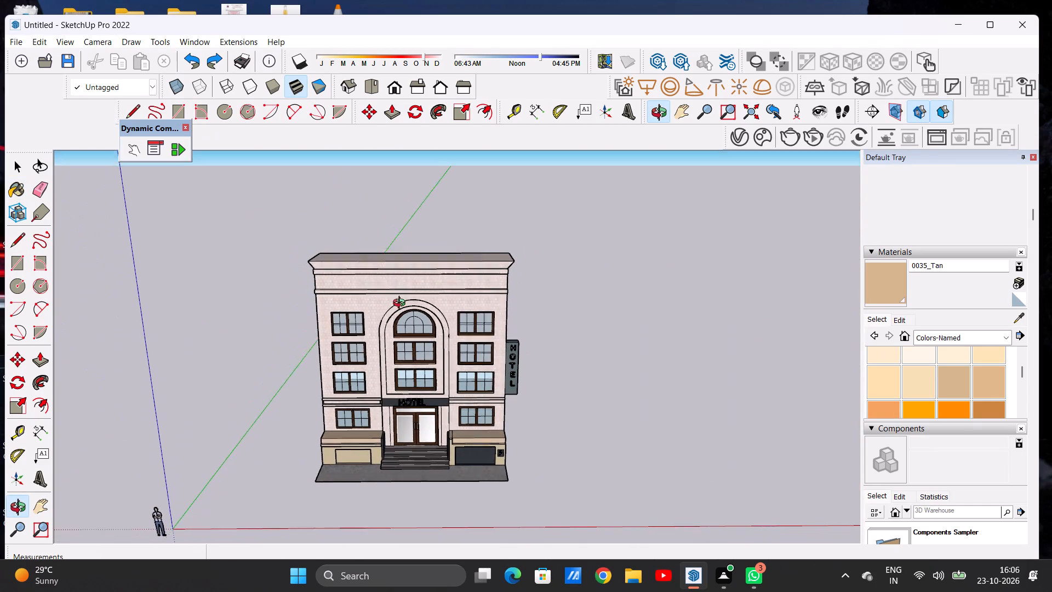
middle_click_drag(402, 304, 402, 303)
scroll(448, 395, "up", 1)
scroll(458, 400, "down", 1)
scroll(460, 402, "up", 13)
scroll(465, 417, "up", 10)
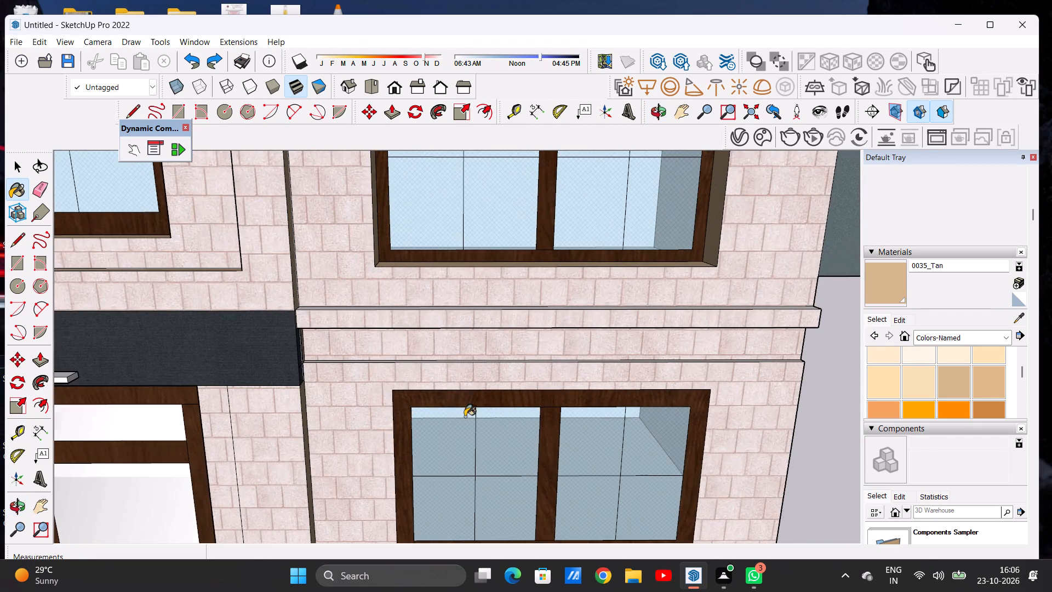
Paint the top faces of both ledges above the ground-floor window on the vertical sign's side with Formica Laminate Light from Synthetic Surfaces.
middle_click_drag(431, 363, 414, 464)
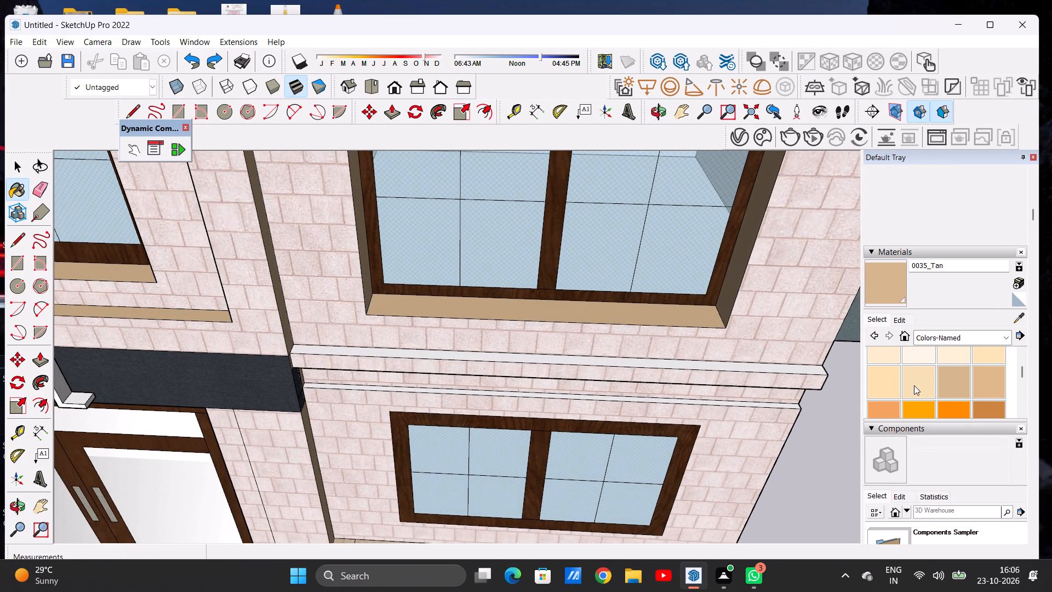
left_click(929, 338)
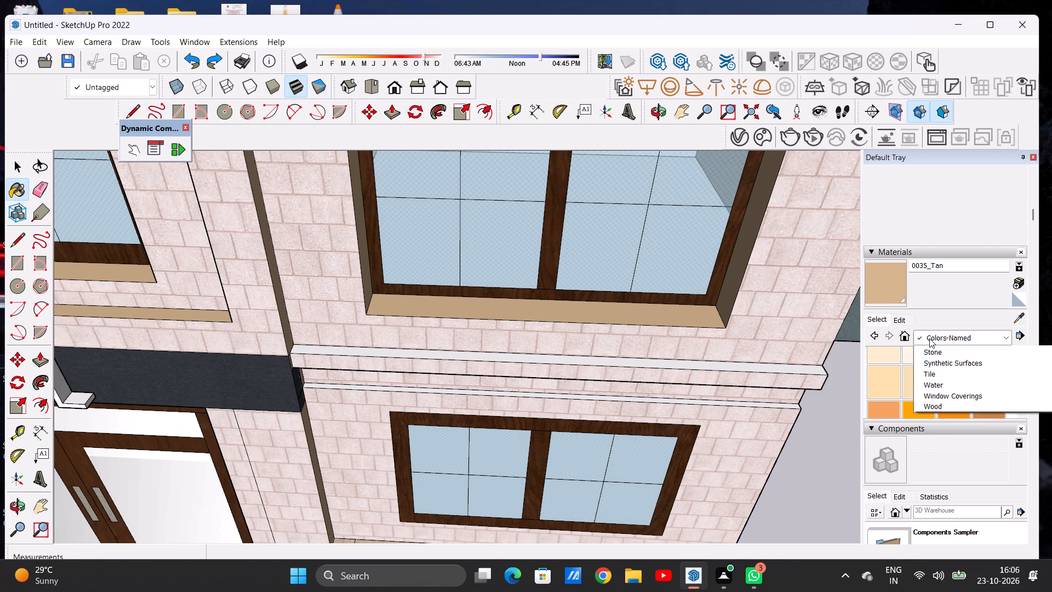
left_click(945, 366)
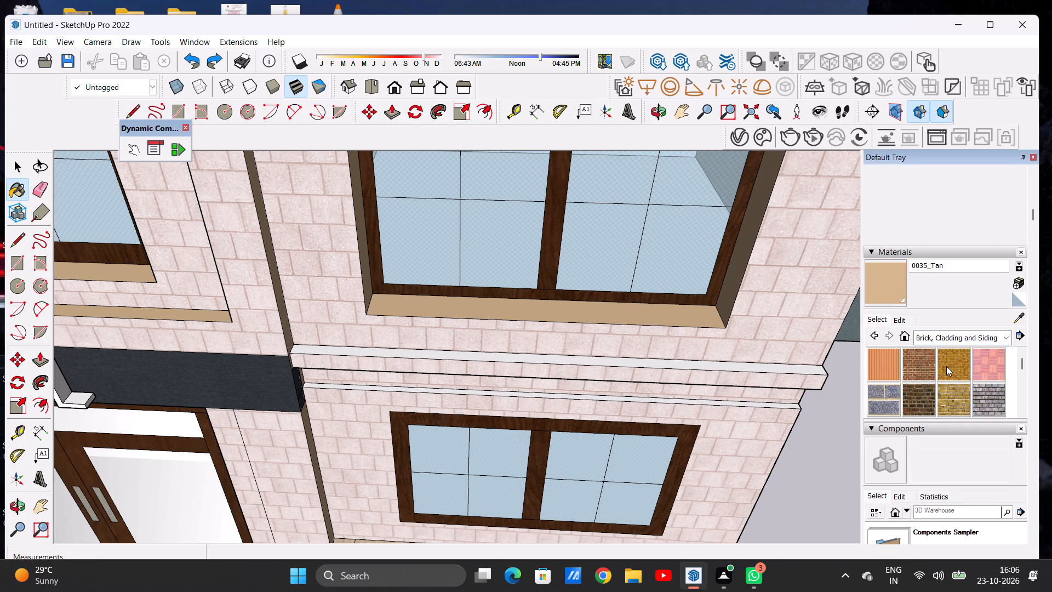
scroll(946, 366, "down", 1)
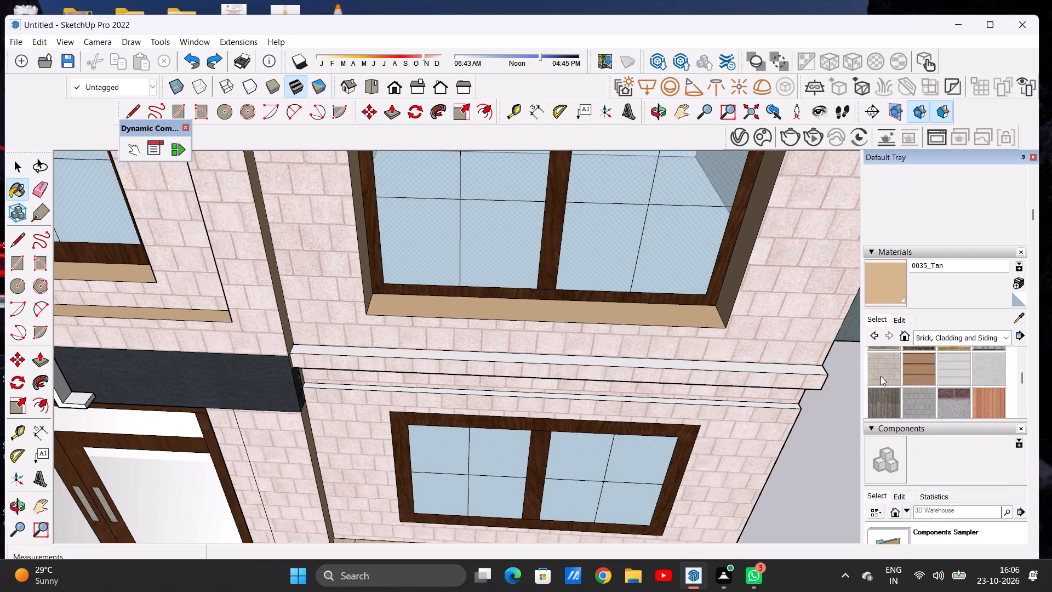
left_click(924, 339)
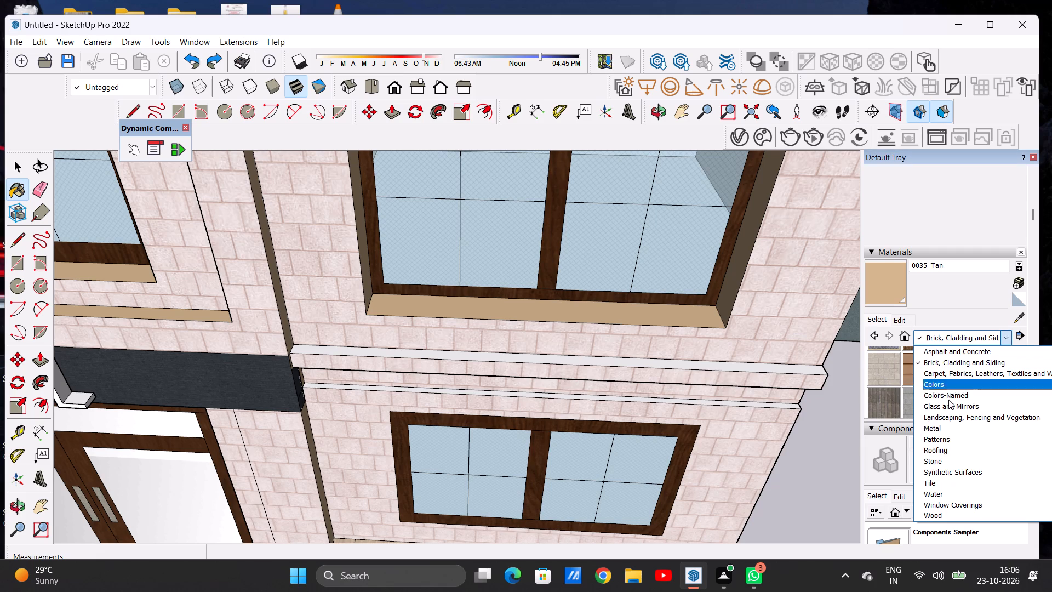
left_click(962, 482)
left_click(923, 335)
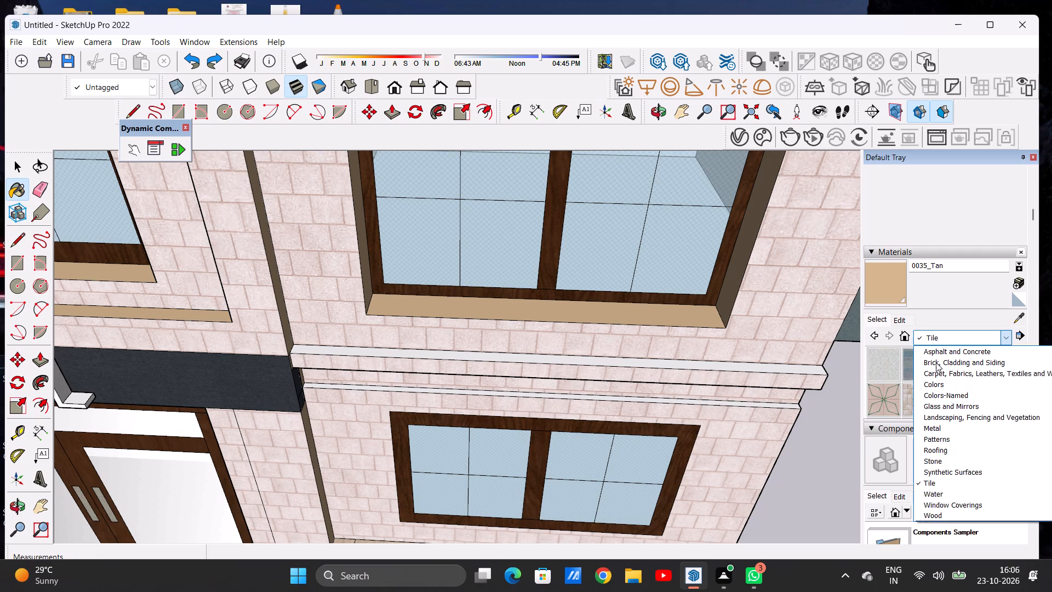
left_click(968, 472)
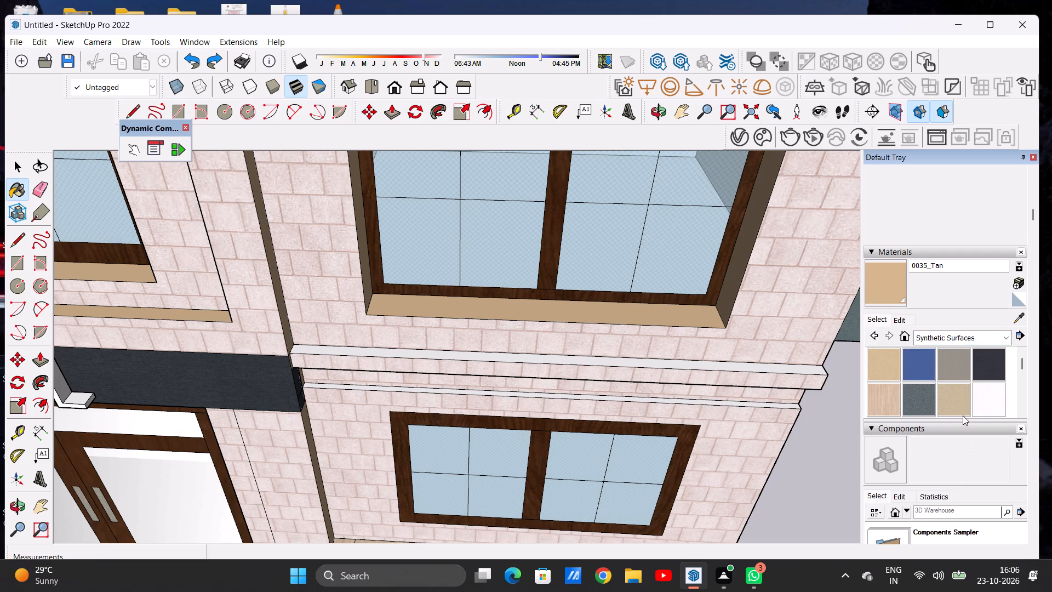
left_click(888, 396)
scroll(773, 371, "up", 2)
scroll(773, 371, "down", 1)
scroll(773, 371, "up", 1)
scroll(773, 371, "down", 1)
scroll(773, 371, "up", 1)
left_click(775, 369)
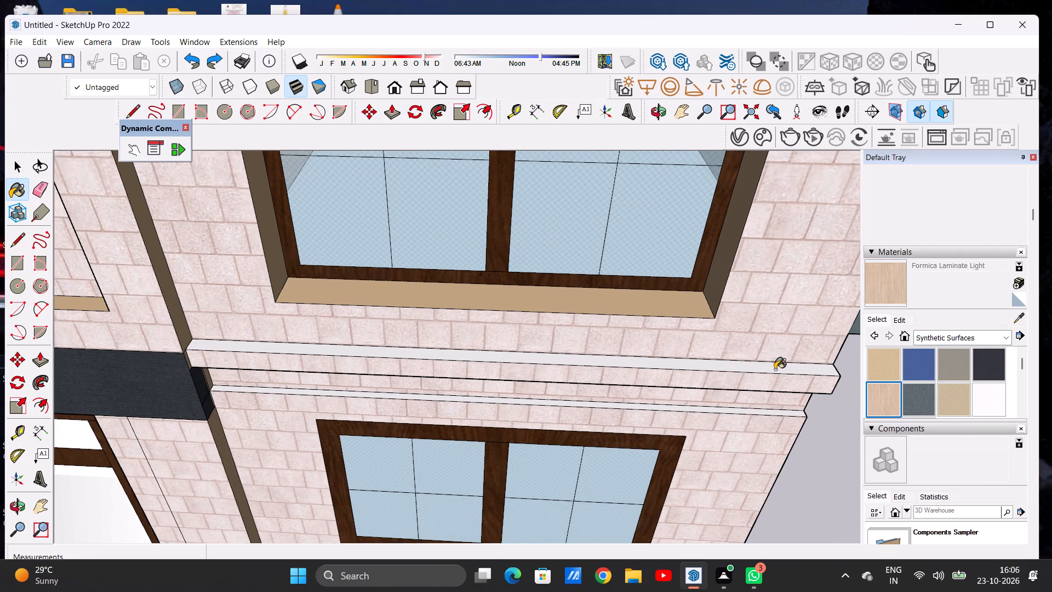
scroll(796, 408, "up", 15)
left_click(774, 425)
Paint both underside strips of the upper ledge on the vertical sign's side with Formica Laminate Light, and leave the Paint Bucket.
scroll(651, 391, "down", 20)
scroll(651, 391, "down", 4)
middle_click_drag(608, 442, 614, 299)
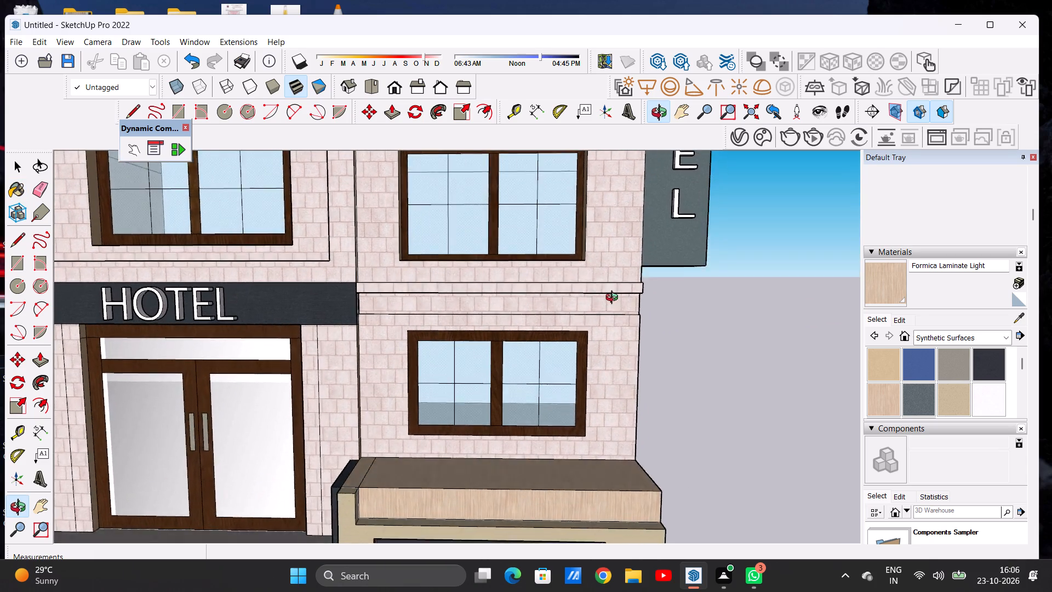
middle_click_drag(614, 299, 614, 260)
middle_click_drag(628, 329, 598, 213)
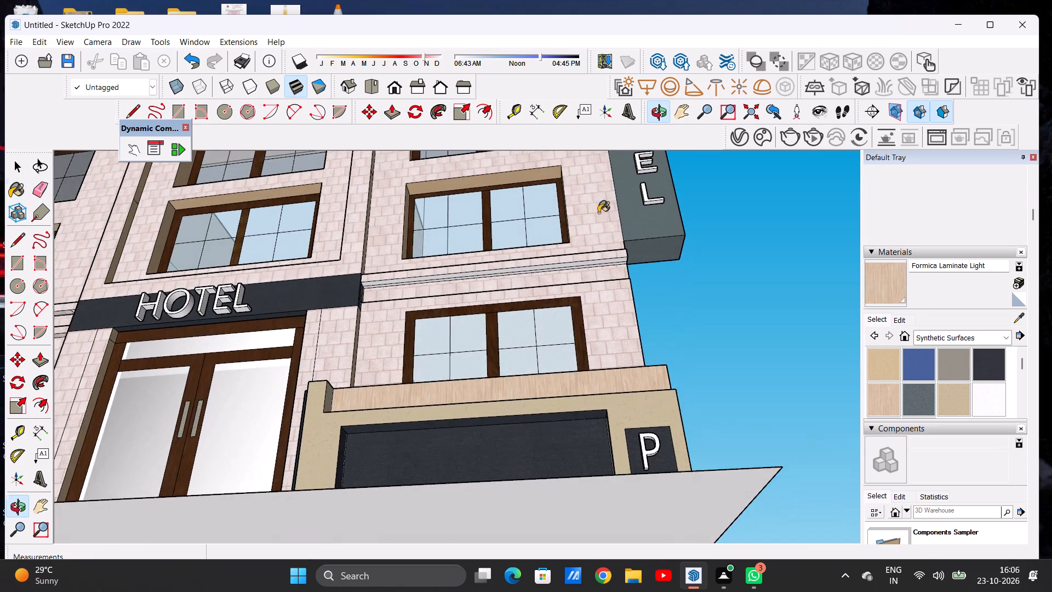
scroll(610, 238, "up", 4)
scroll(611, 241, "down", 1)
scroll(611, 241, "up", 17)
scroll(626, 261, "up", 7)
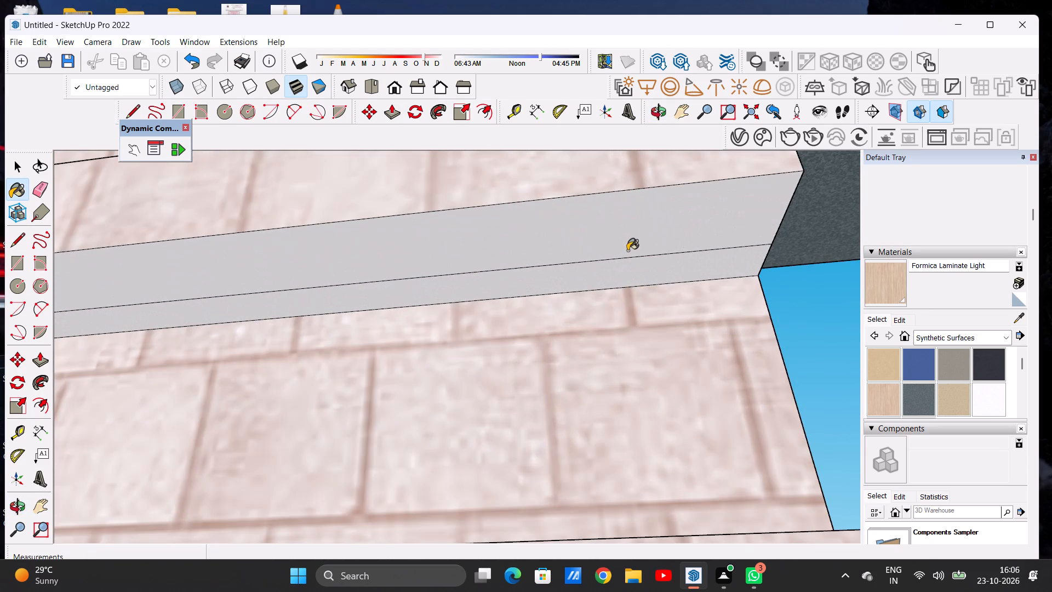
left_click(627, 249)
left_click(633, 271)
scroll(587, 316, "down", 20)
scroll(587, 316, "down", 3)
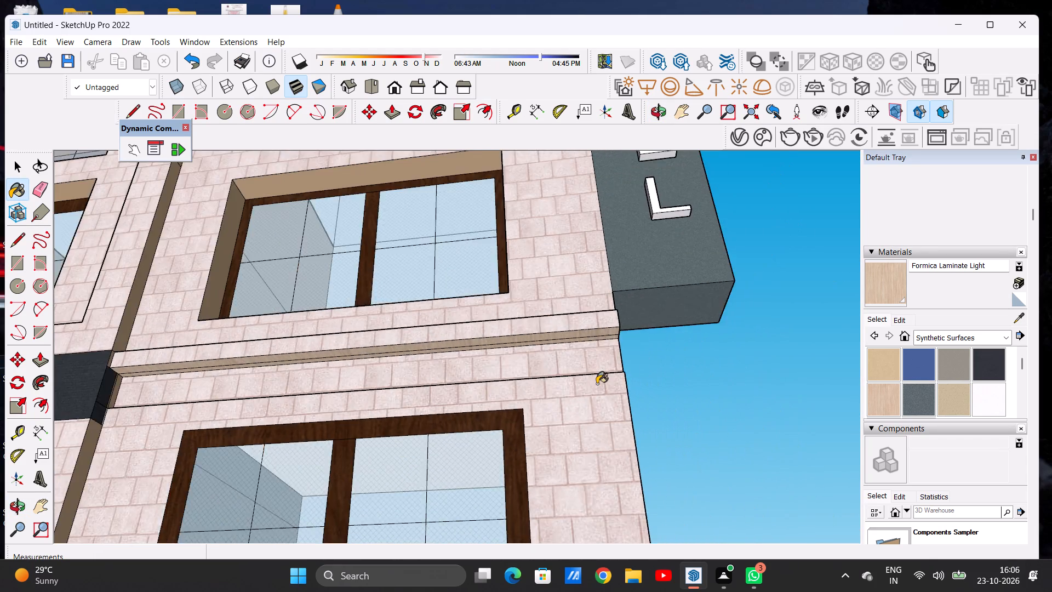
scroll(597, 384, "down", 20)
middle_click_drag(547, 380, 559, 516)
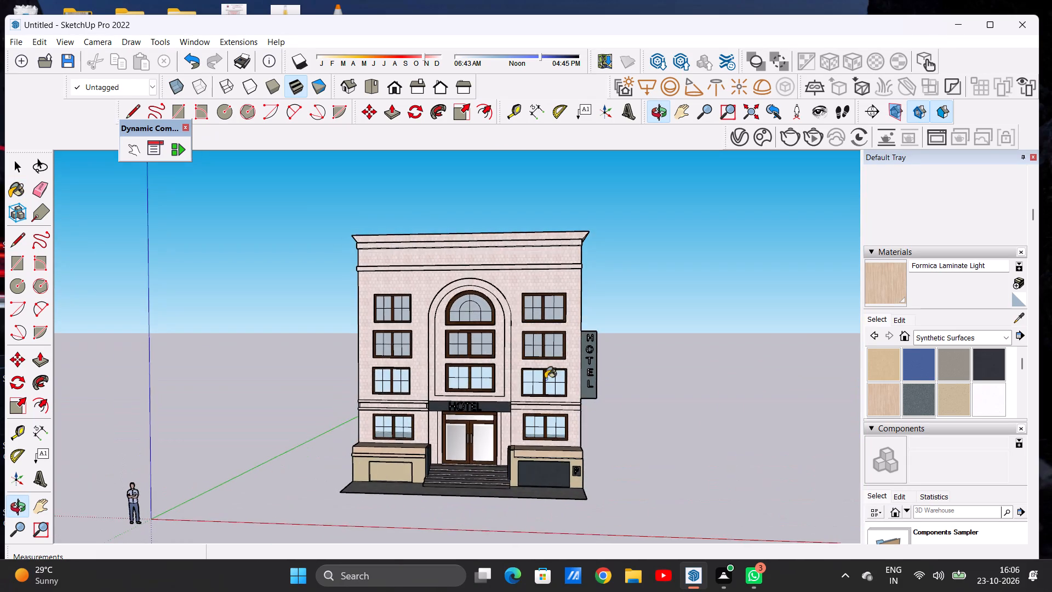
middle_click_drag(545, 342, 563, 378)
scroll(586, 372, "up", 5)
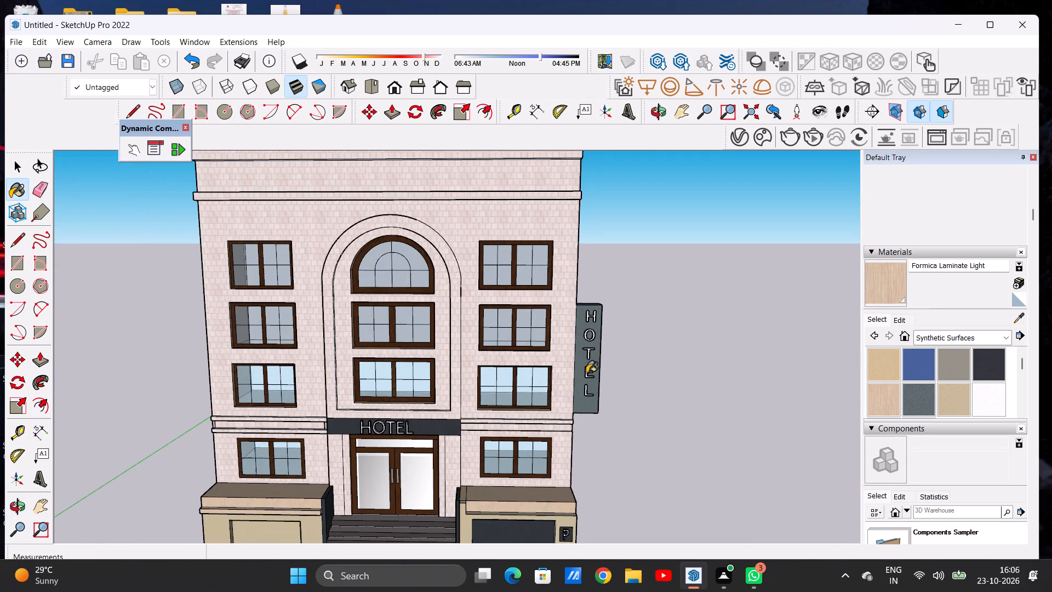
key("space")
Examine the whole painted hotel facade from above, from the front and from slightly oblique angles.
scroll(534, 332, "down", 7)
middle_click_drag(497, 415, 496, 509)
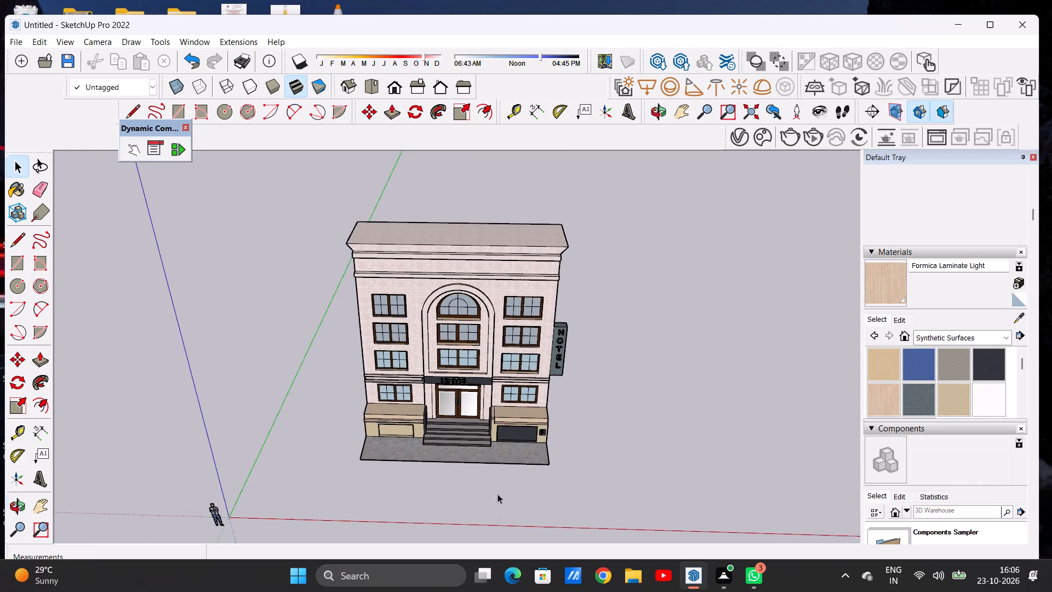
scroll(496, 457, "up", 4)
middle_click_drag(495, 436, 488, 355)
scroll(485, 355, "up", 1)
scroll(447, 365, "down", 8)
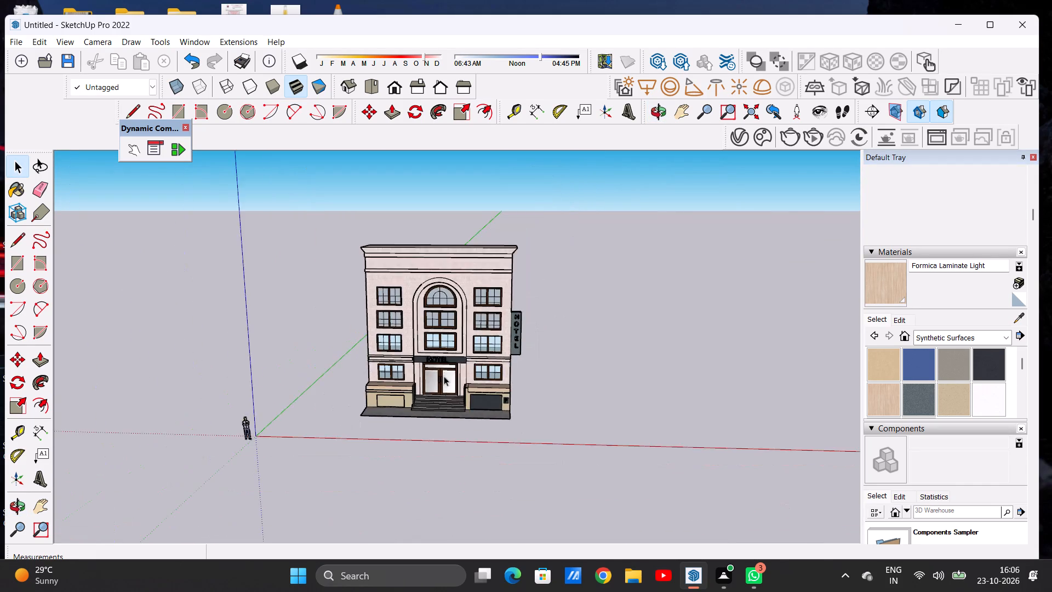
scroll(456, 263, "up", 3)
scroll(463, 334, "up", 6)
scroll(472, 320, "down", 4)
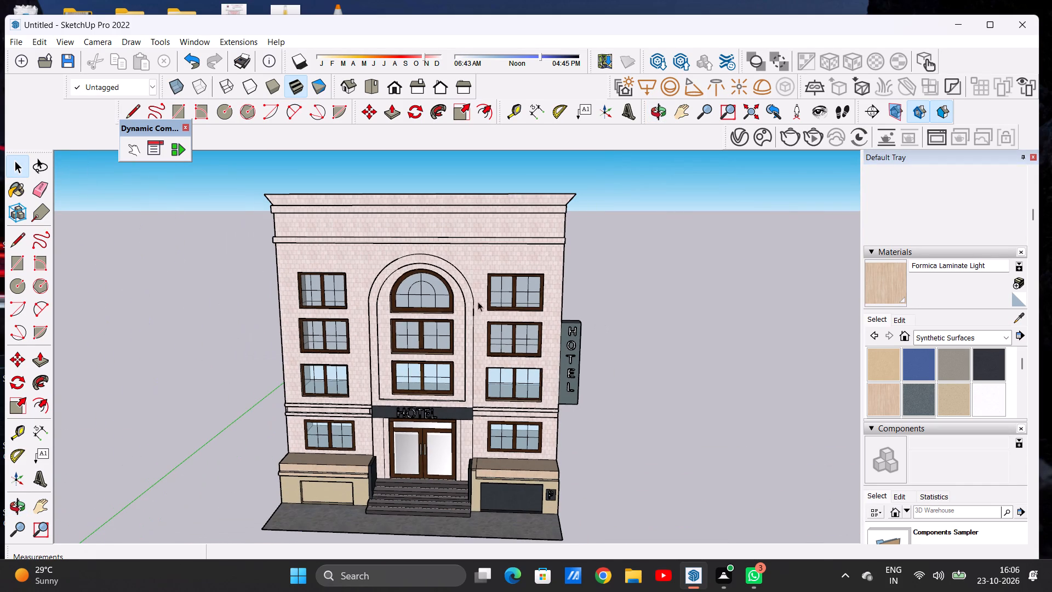
scroll(483, 300, "up", 1)
scroll(483, 300, "down", 5)
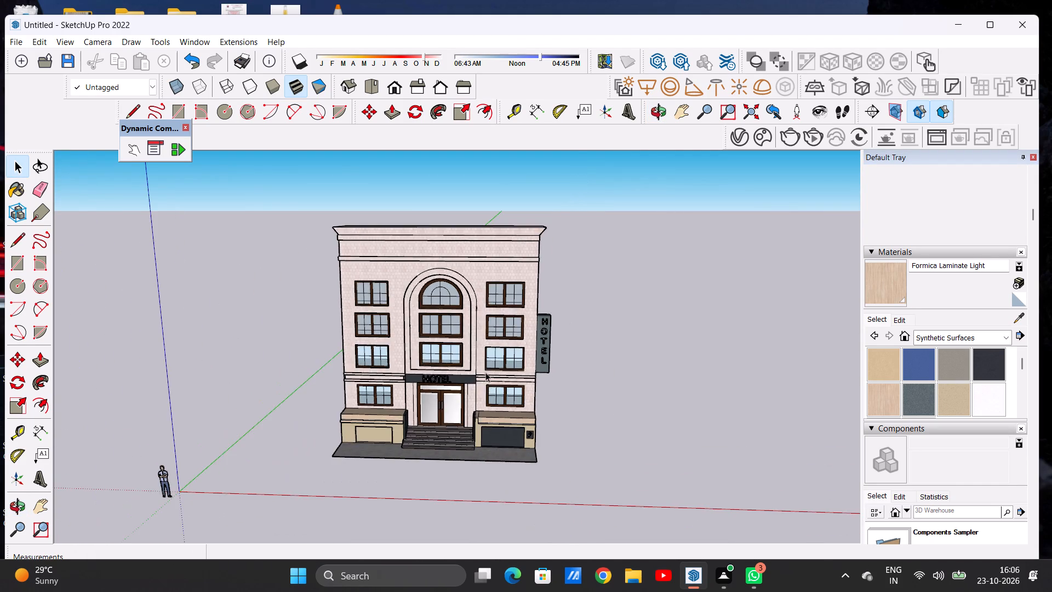
scroll(485, 382, "up", 5)
middle_click_drag(467, 366, 462, 362)
scroll(463, 390, "down", 3)
scroll(520, 214, "up", 1)
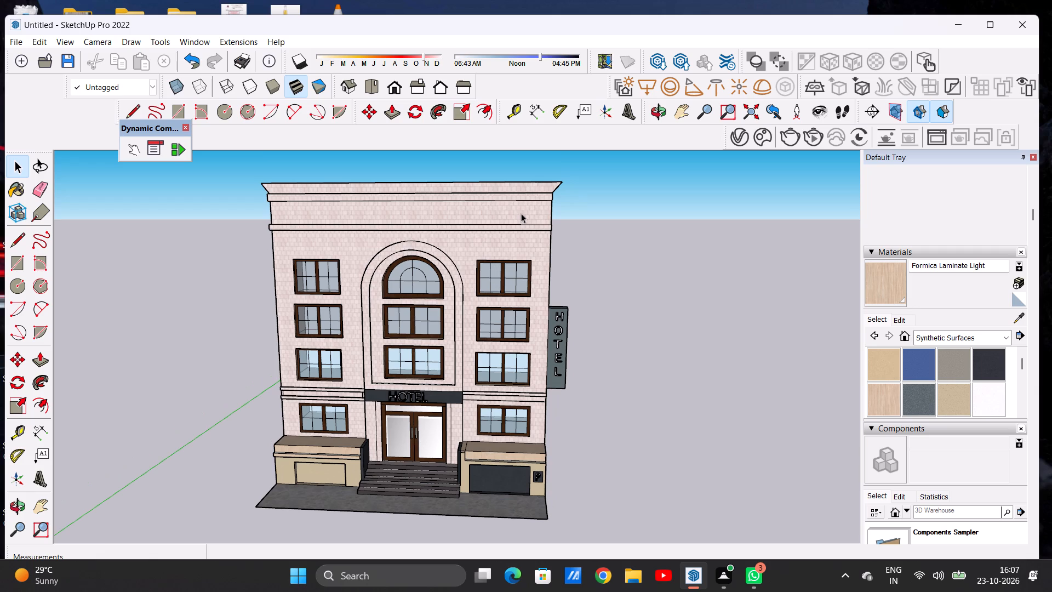
scroll(467, 250, "down", 5)
scroll(509, 227, "up", 6)
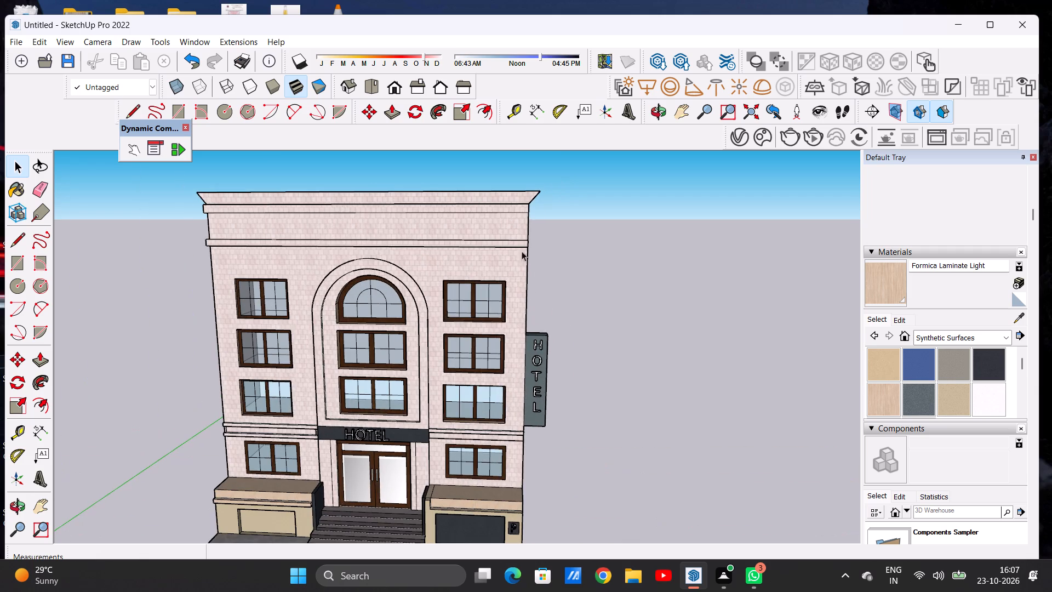
middle_click_drag(570, 283, 551, 269)
scroll(449, 275, "down", 6)
scroll(480, 259, "up", 5)
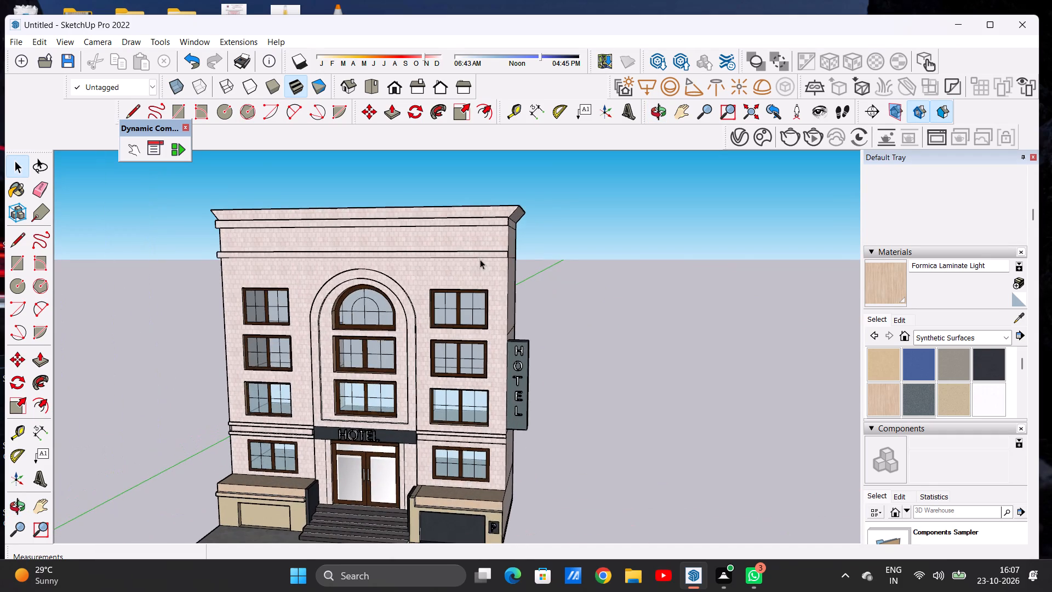
scroll(480, 259, "down", 2)
scroll(480, 259, "up", 1)
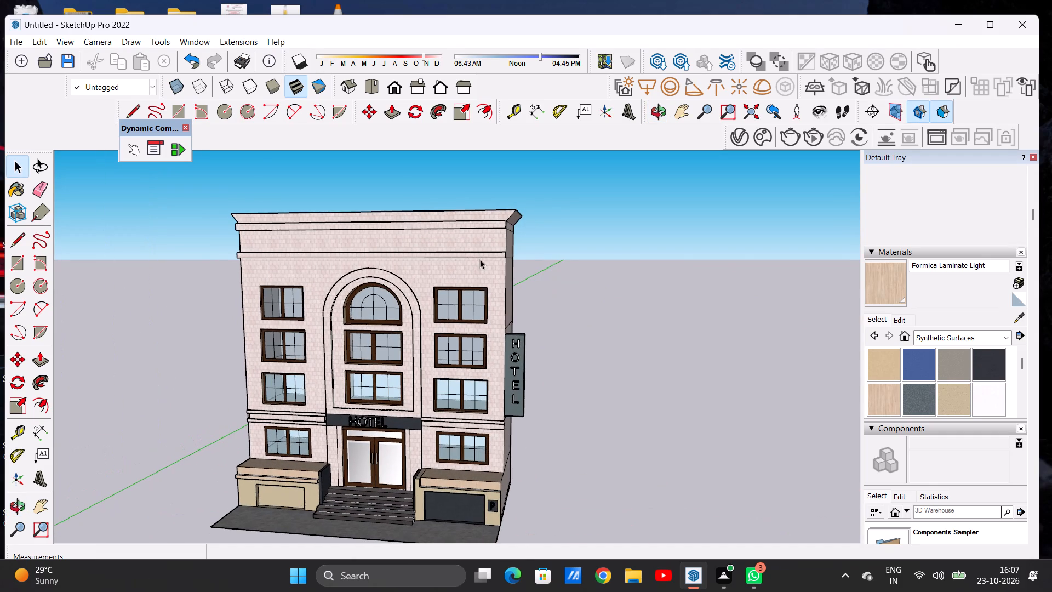
middle_click_drag(430, 298, 458, 298)
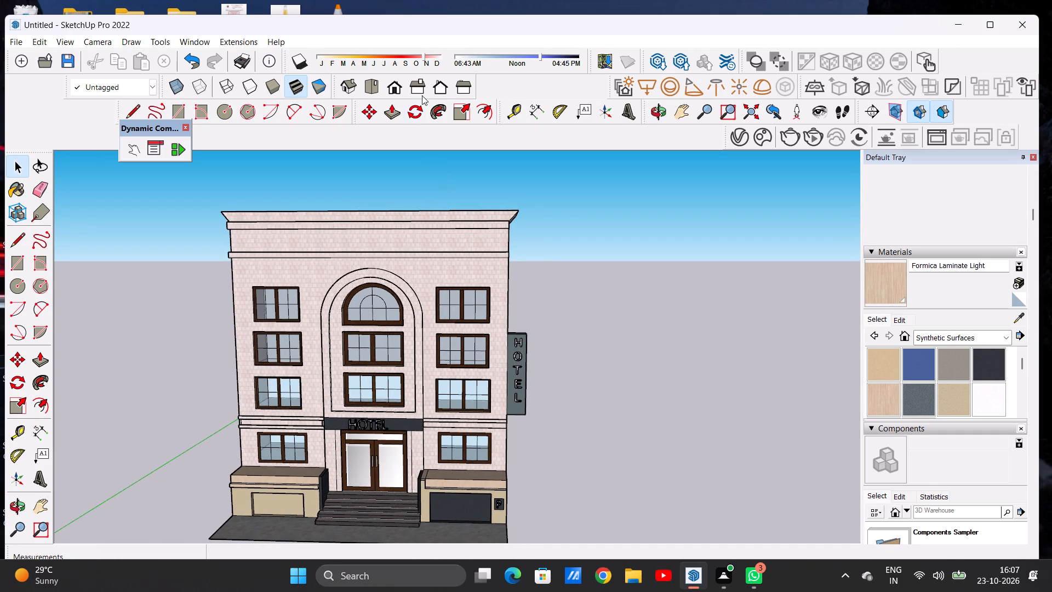
Switch to the standard front view and examine the complete facade from there and from a slightly raised angle.
left_click(397, 89)
scroll(415, 258, "down", 3)
scroll(457, 254, "up", 2)
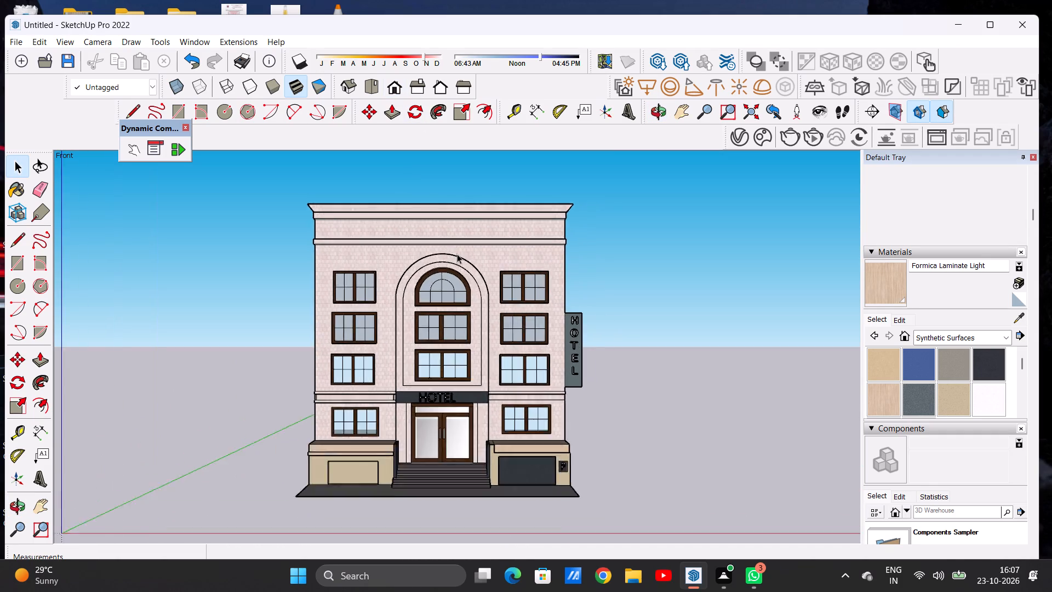
scroll(457, 254, "up", 2)
scroll(457, 254, "down", 2)
middle_click_drag(473, 245, 429, 292)
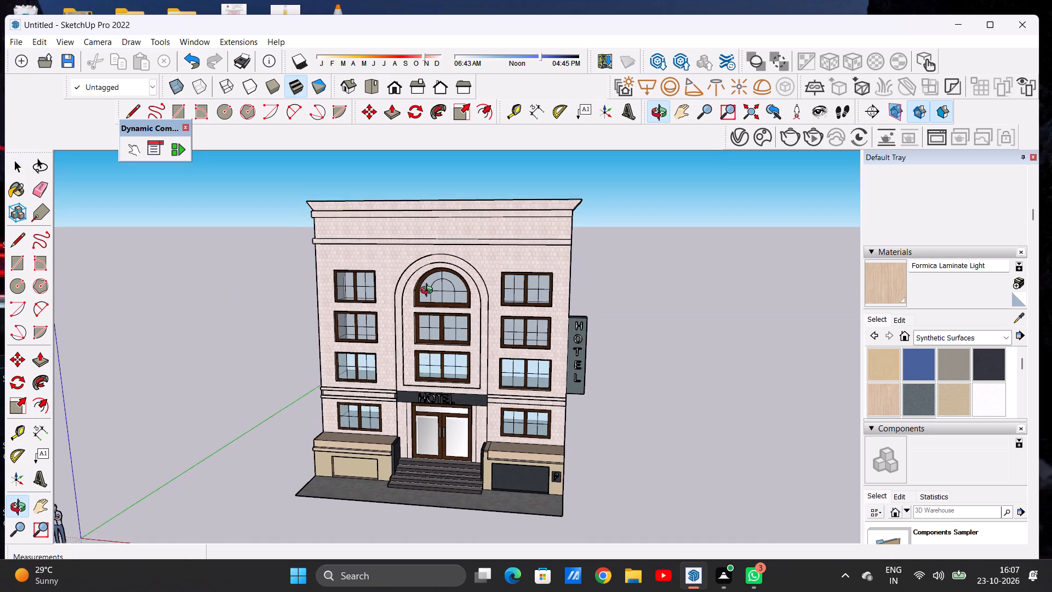
middle_click_drag(429, 292, 429, 288)
scroll(458, 263, "up", 2)
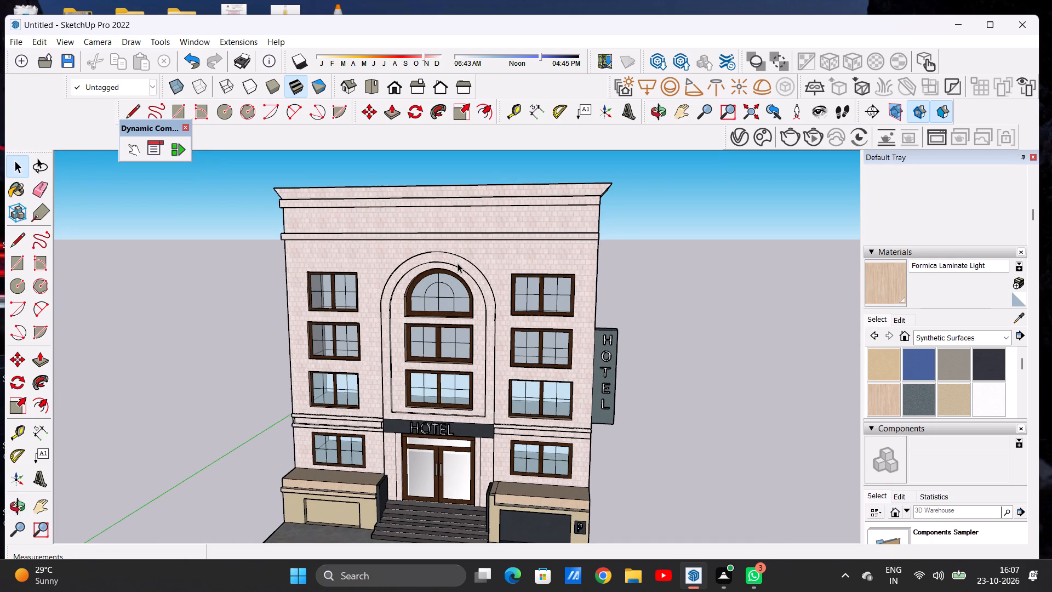
Examine the complete hotel facade from the standard front view and from raised and slightly oblique angles.
scroll(458, 263, "down", 2)
middle_click_drag(425, 296, 477, 278)
scroll(483, 255, "up", 3)
scroll(483, 263, "down", 4)
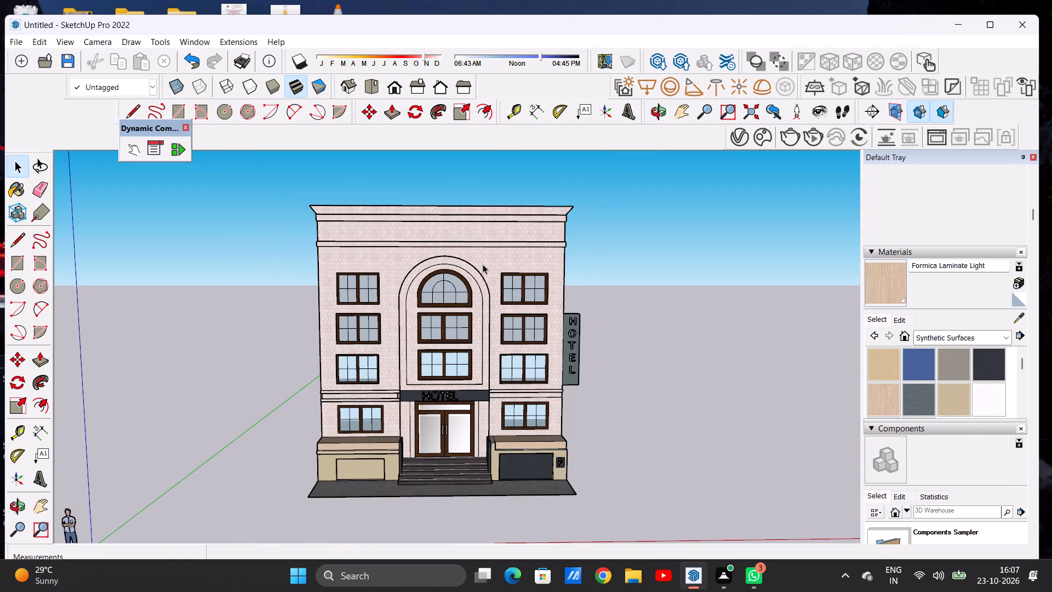
middle_click_drag(479, 284, 409, 294)
scroll(491, 264, "up", 2)
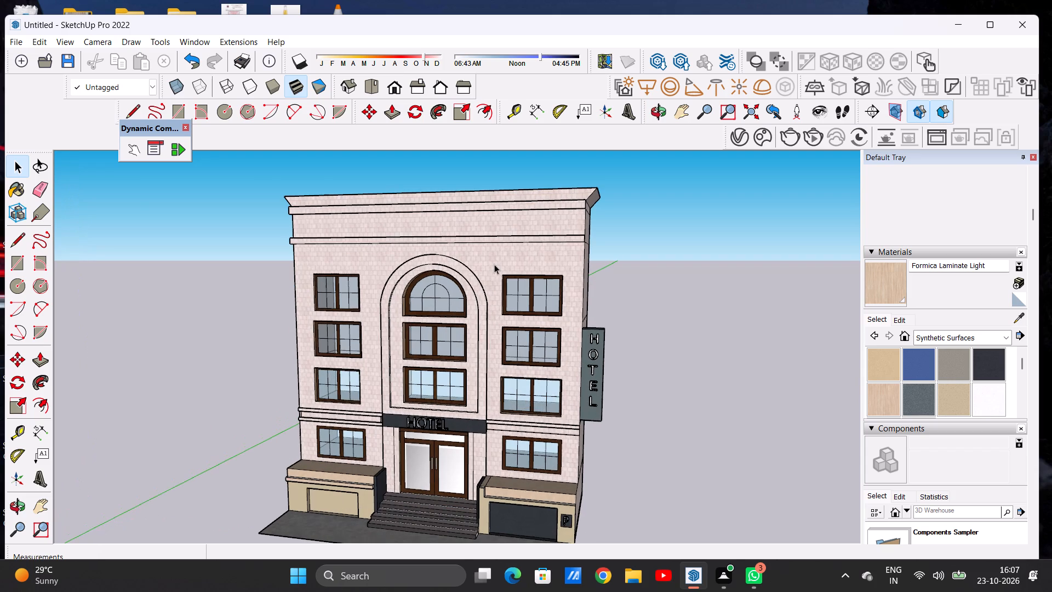
scroll(494, 264, "down", 1)
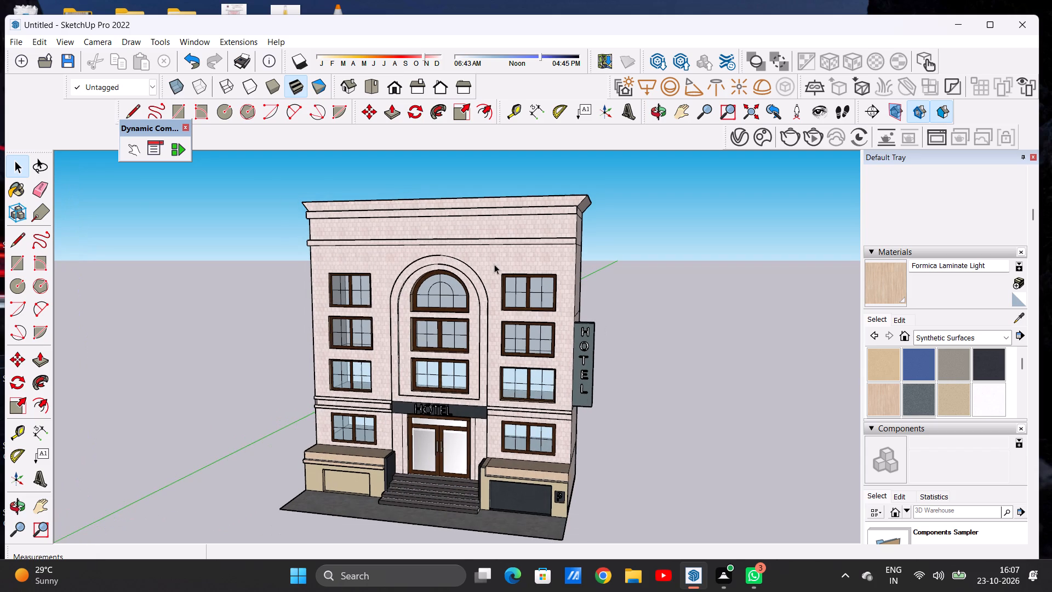
left_click(399, 90)
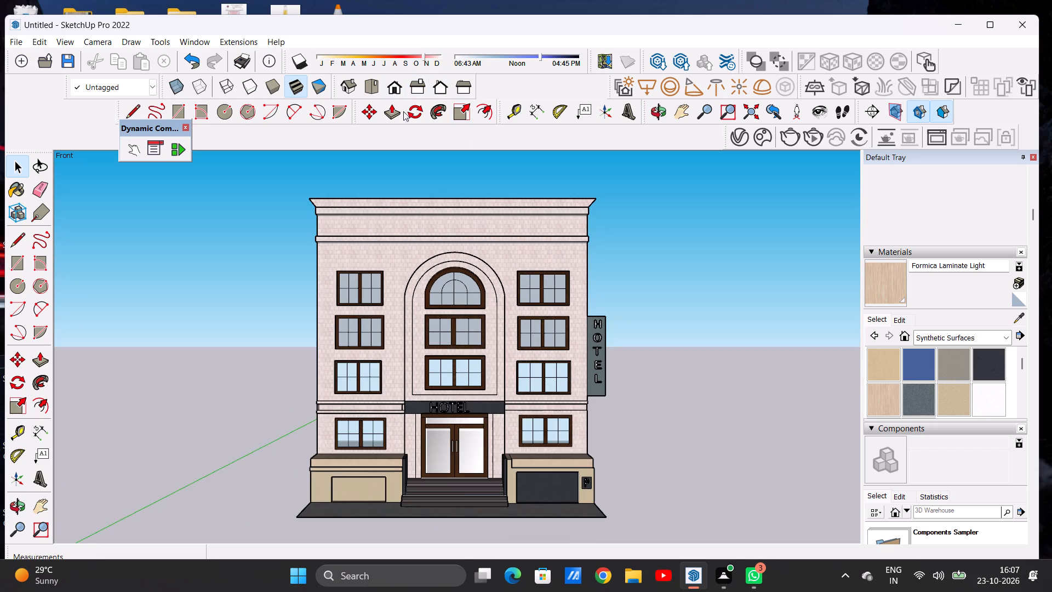
scroll(495, 321, "down", 6)
scroll(545, 312, "up", 7)
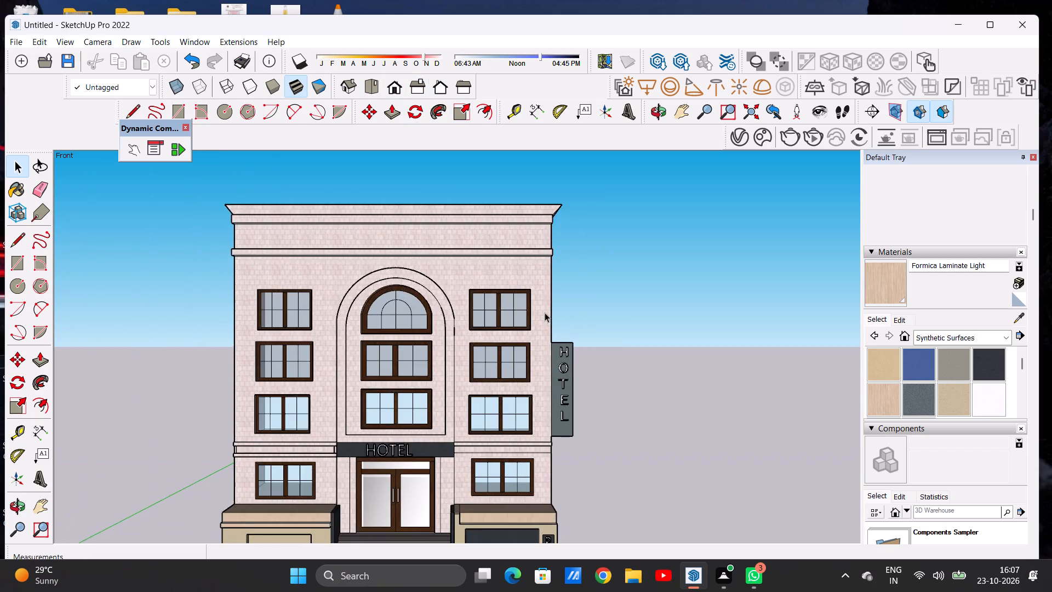
scroll(539, 312, "down", 4)
scroll(530, 302, "up", 2)
middle_click_drag(525, 297, 518, 317)
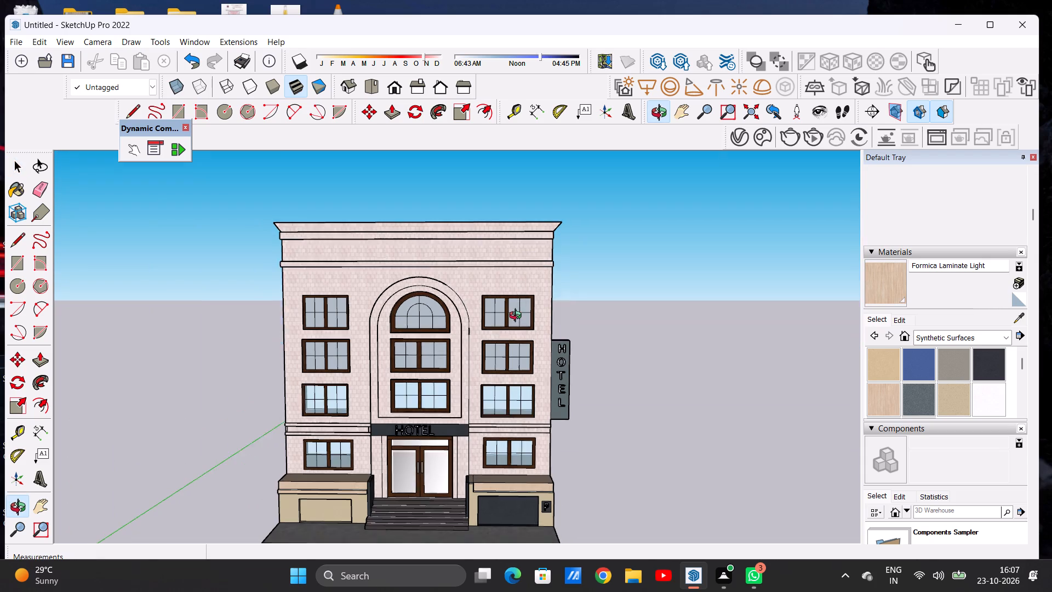
middle_click_drag(518, 317, 484, 303)
scroll(506, 285, "down", 2)
scroll(515, 356, "up", 4)
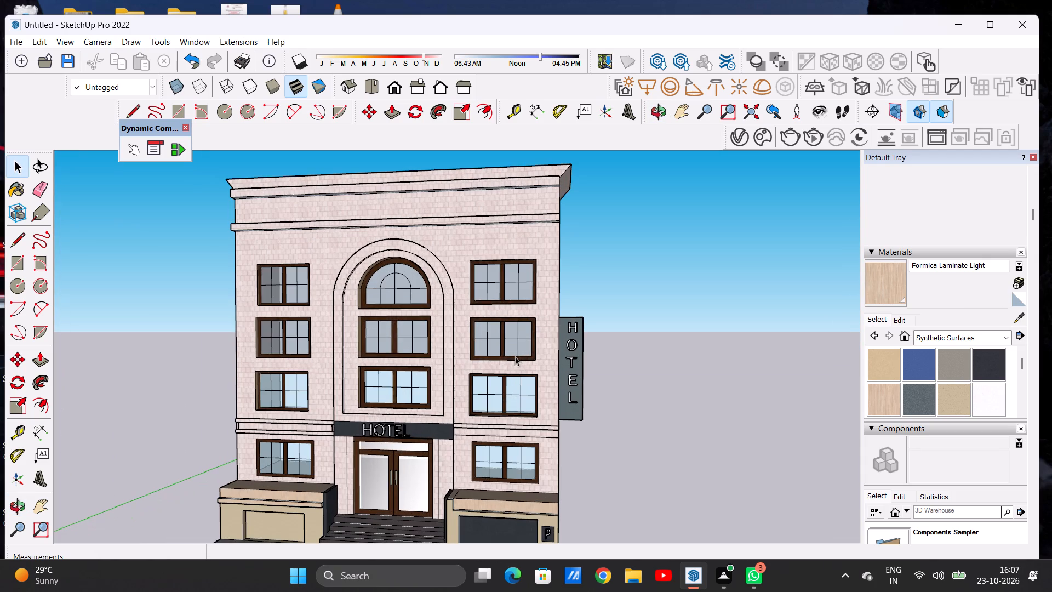
scroll(519, 317, "down", 3)
middle_click_drag(510, 333, 504, 366)
scroll(501, 316, "up", 2)
scroll(501, 316, "down", 1)
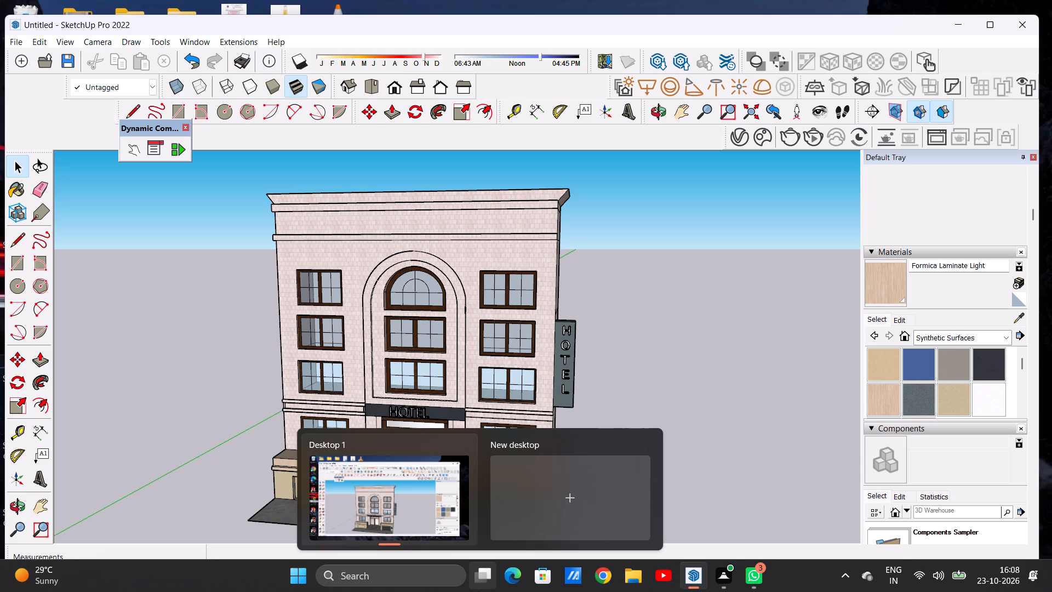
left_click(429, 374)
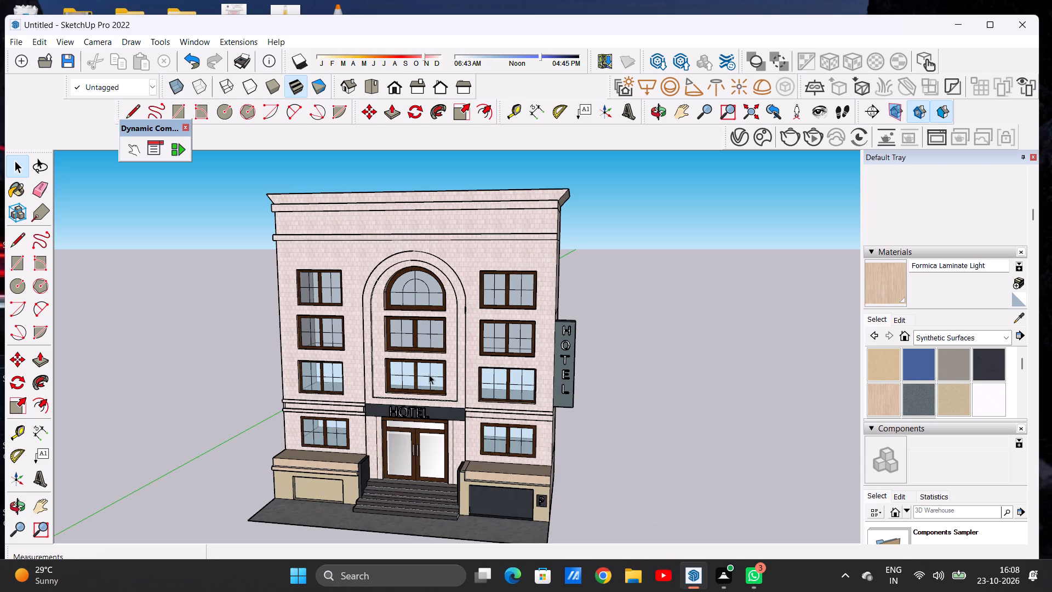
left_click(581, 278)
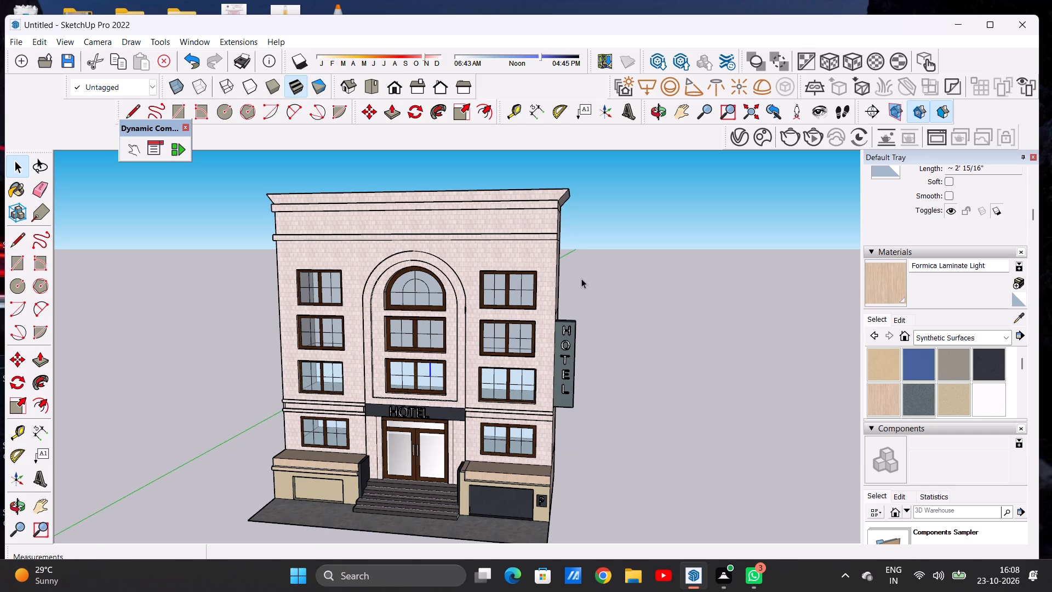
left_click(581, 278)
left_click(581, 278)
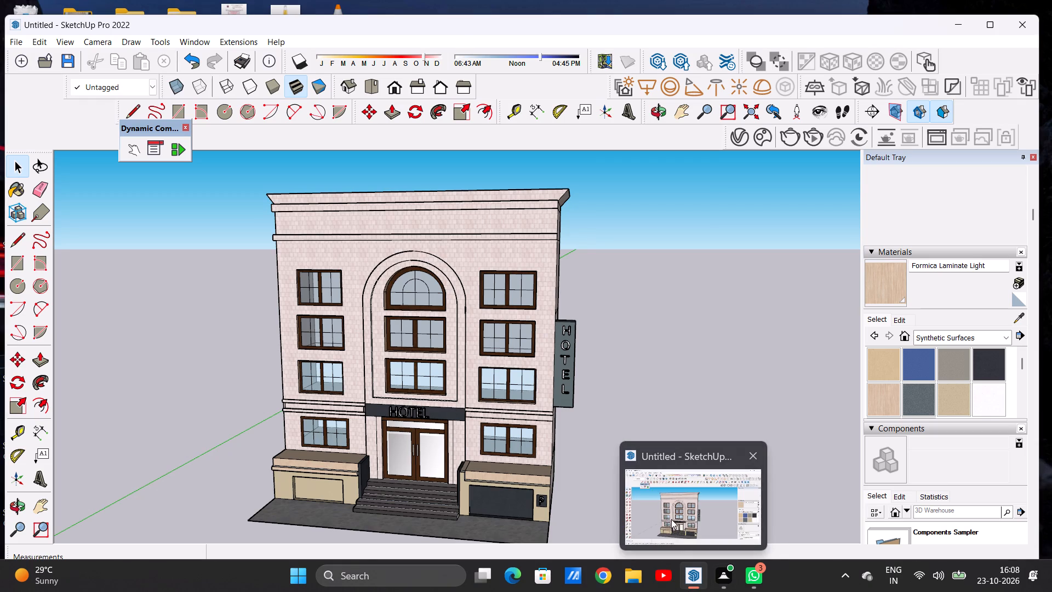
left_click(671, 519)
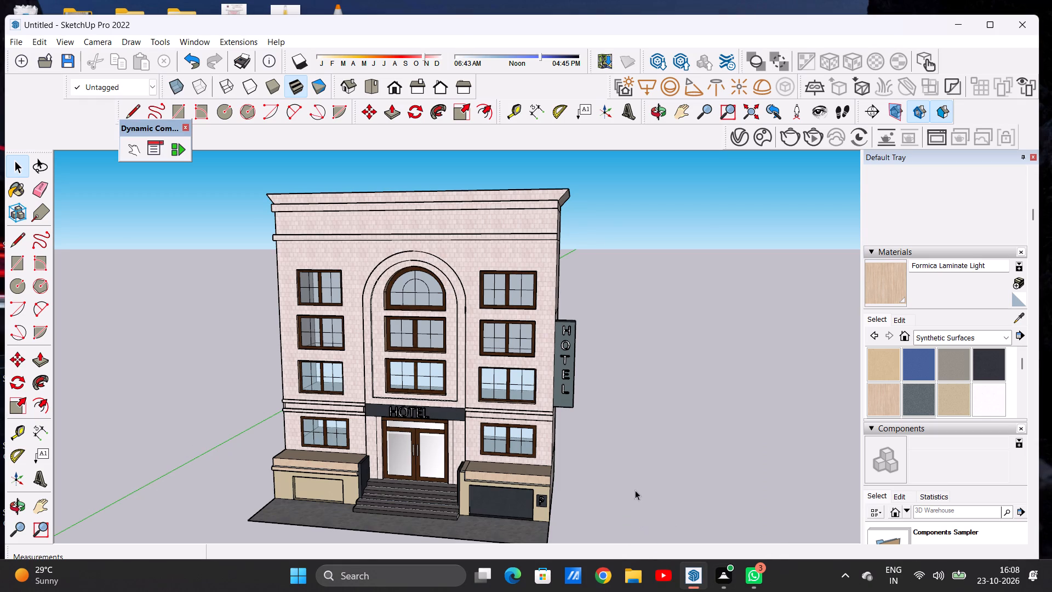
Examine the HOTEL sign, entrance doors and surrounding reveals up close from above and from street level.
scroll(404, 337, "down", 10)
scroll(399, 333, "up", 2)
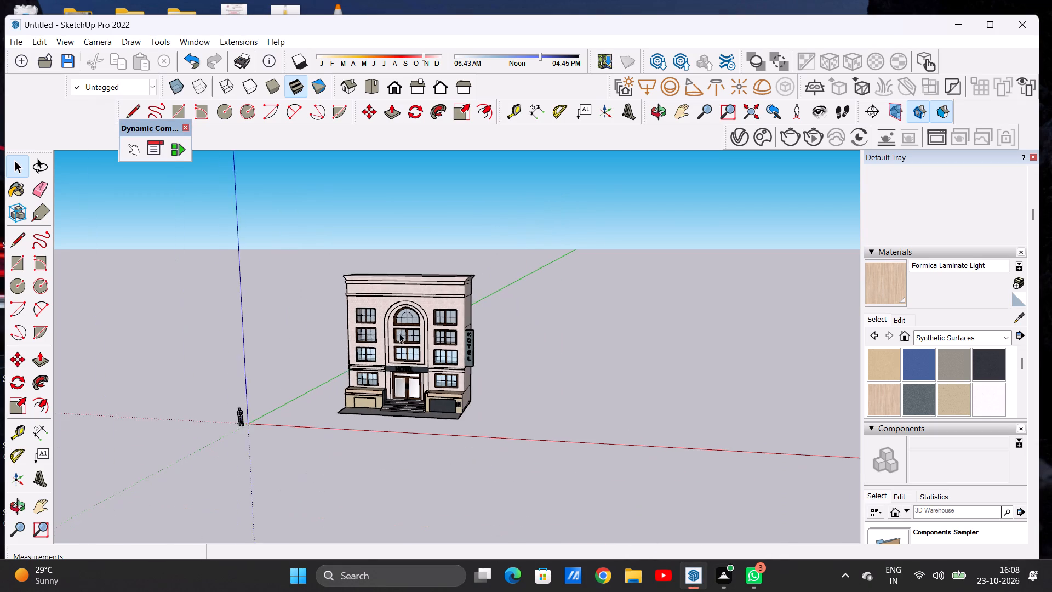
scroll(399, 333, "up", 7)
scroll(425, 493, "up", 7)
middle_click_drag(438, 460, 438, 327)
scroll(427, 343, "up", 6)
scroll(427, 343, "down", 1)
scroll(399, 367, "up", 5)
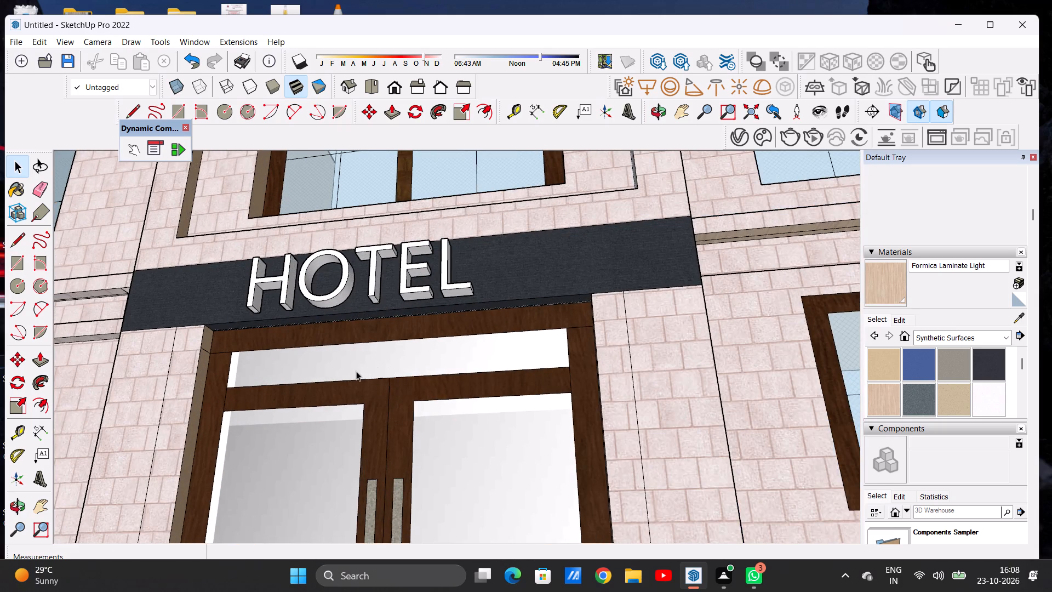
middle_click_drag(356, 372, 569, 474)
scroll(459, 383, "down", 8)
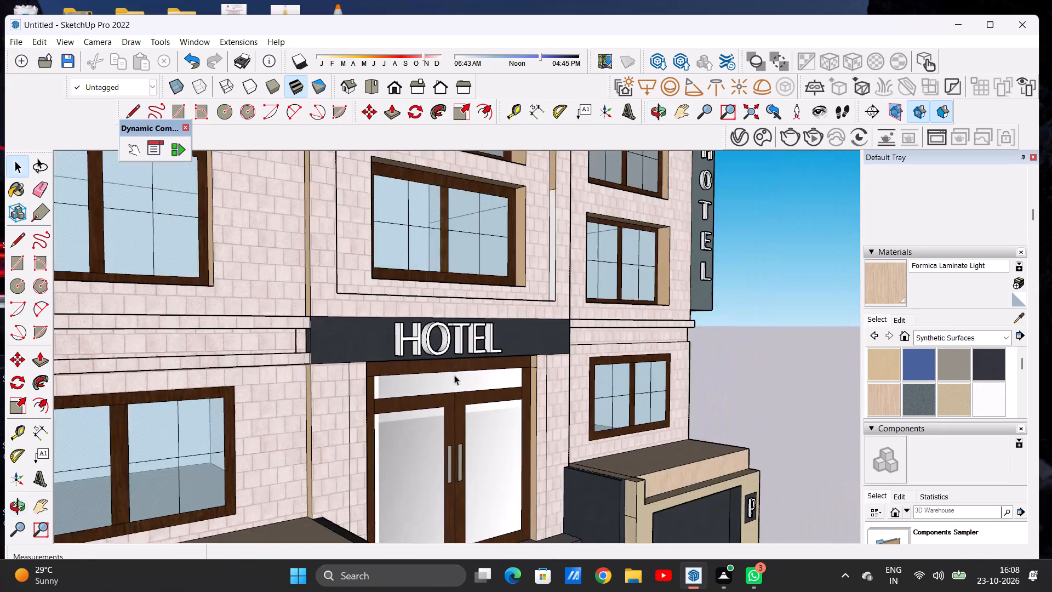
scroll(380, 332, "down", 12)
Paint the white end faces of the two lowest entrance steps beside the beige panel with Asphalt New from Asphalt and Concrete.
scroll(361, 436, "up", 11)
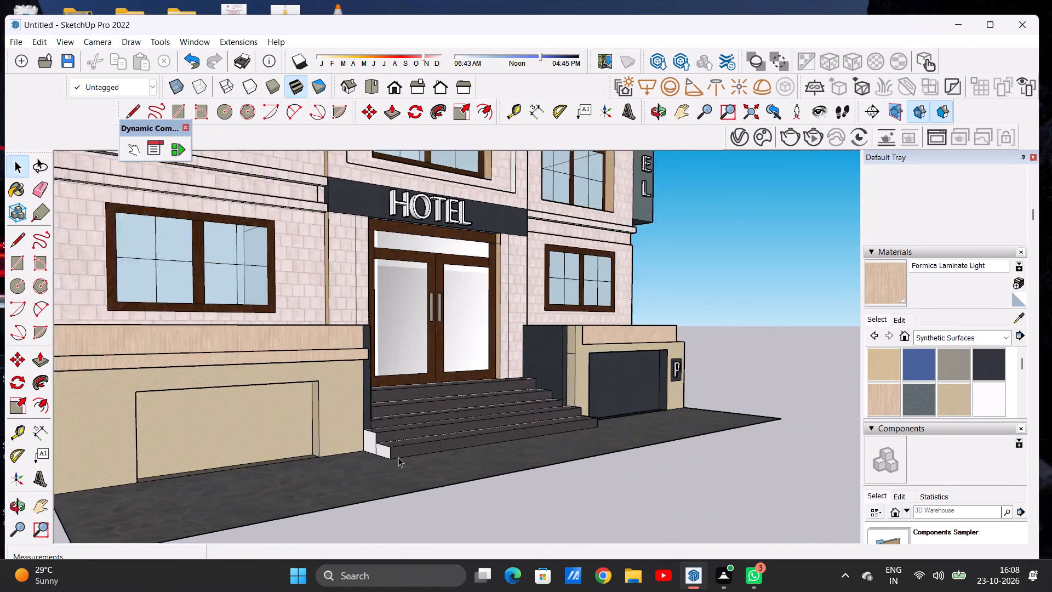
scroll(398, 457, "up", 7)
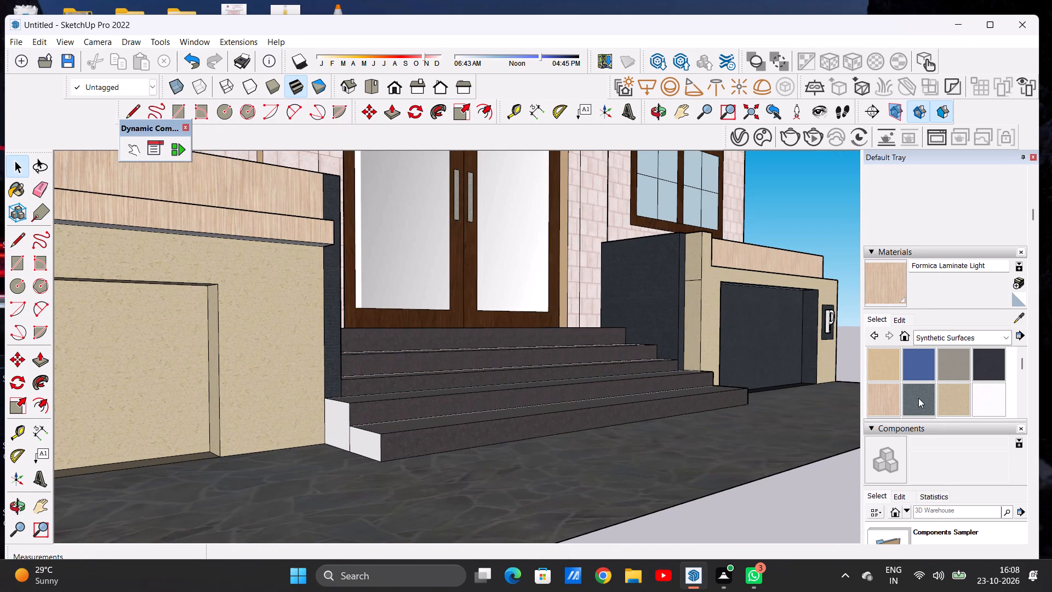
left_click(922, 338)
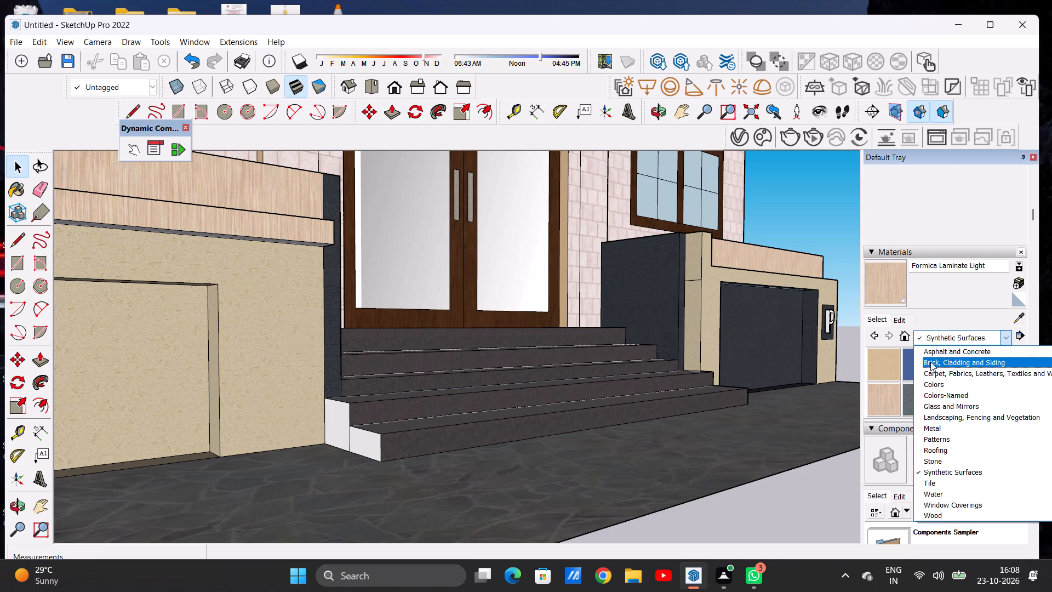
left_click(932, 351)
left_click(892, 365)
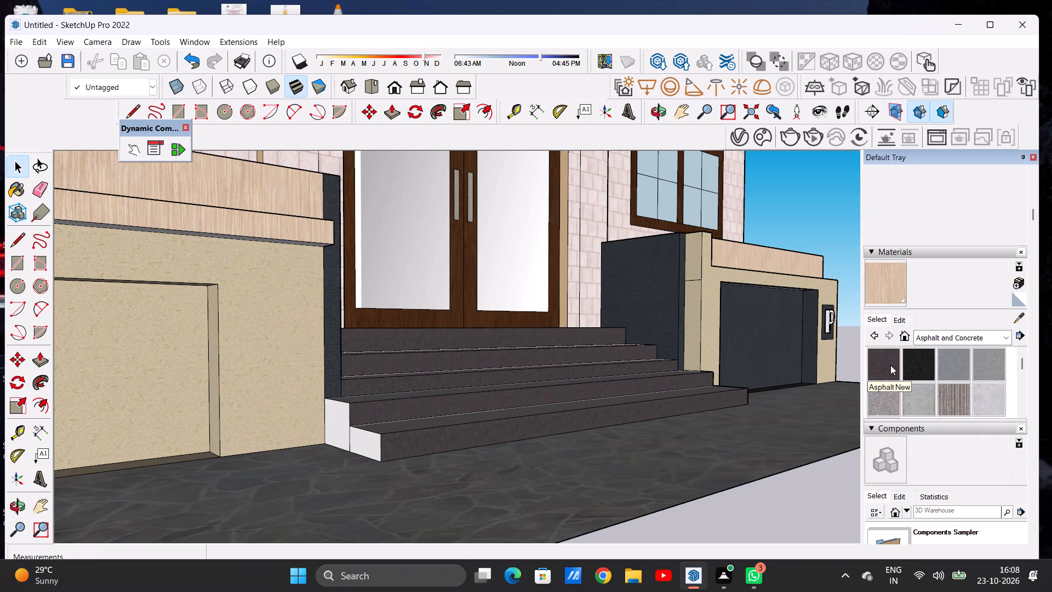
scroll(316, 422, "up", 12)
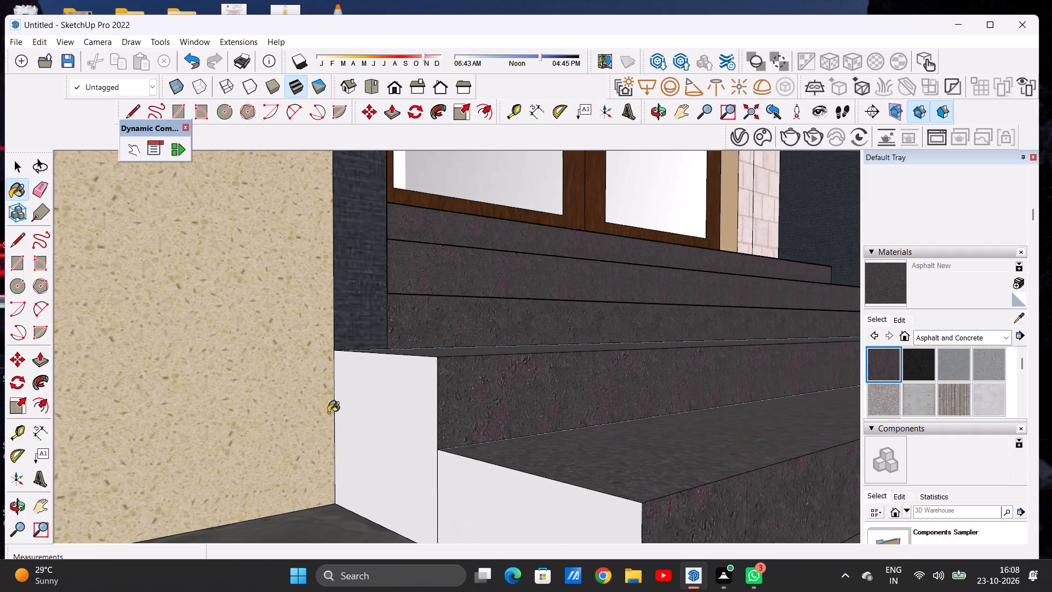
left_click(356, 402)
left_click(479, 494)
scroll(406, 461, "down", 7)
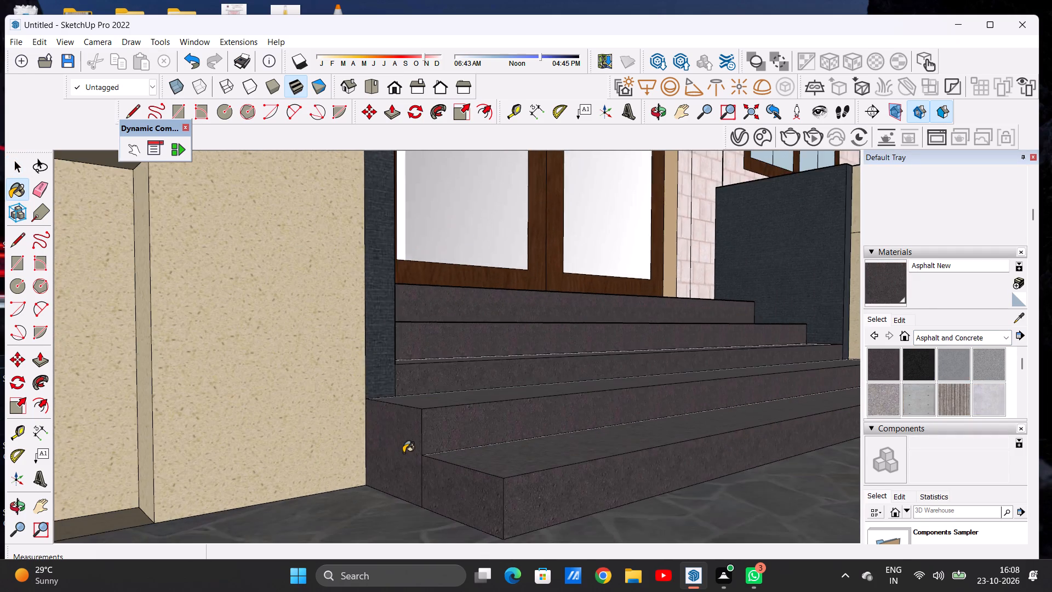
Paint the white end faces of the two lowest entrance steps on the garage door's side with Asphalt New.
scroll(403, 453, "down", 19)
middle_click_drag(570, 434, 464, 437)
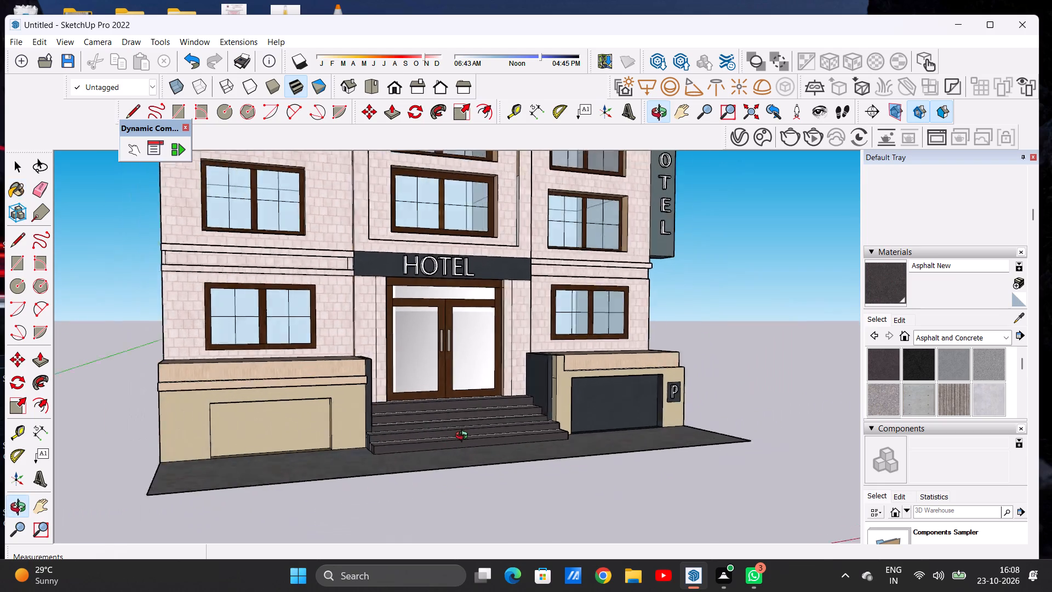
middle_click_drag(464, 437, 318, 504)
scroll(578, 449, "up", 6)
scroll(454, 474, "up", 6)
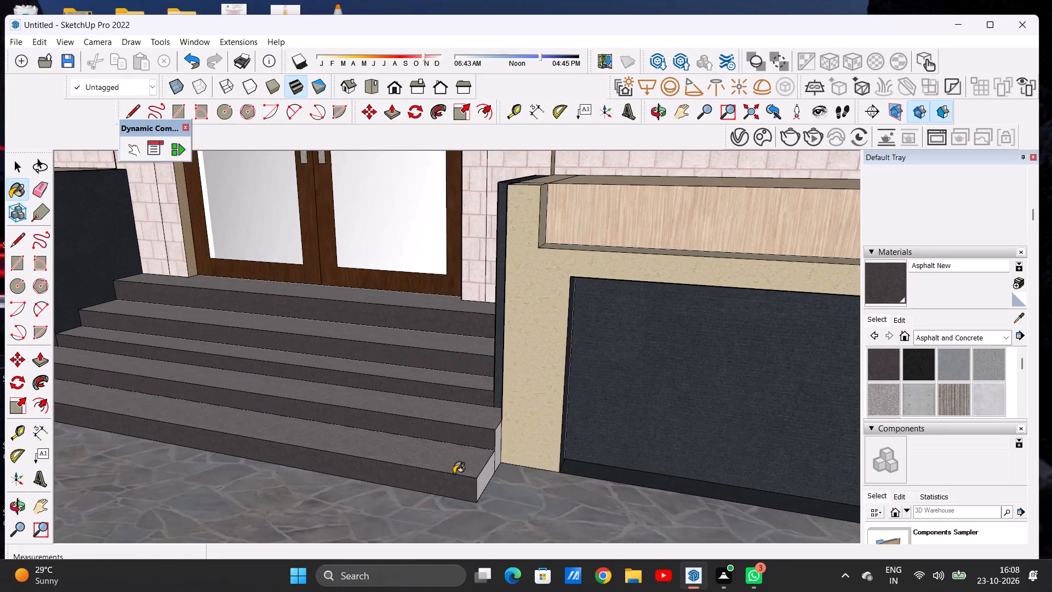
scroll(460, 471, "up", 6)
scroll(518, 486, "up", 5)
left_click(497, 480)
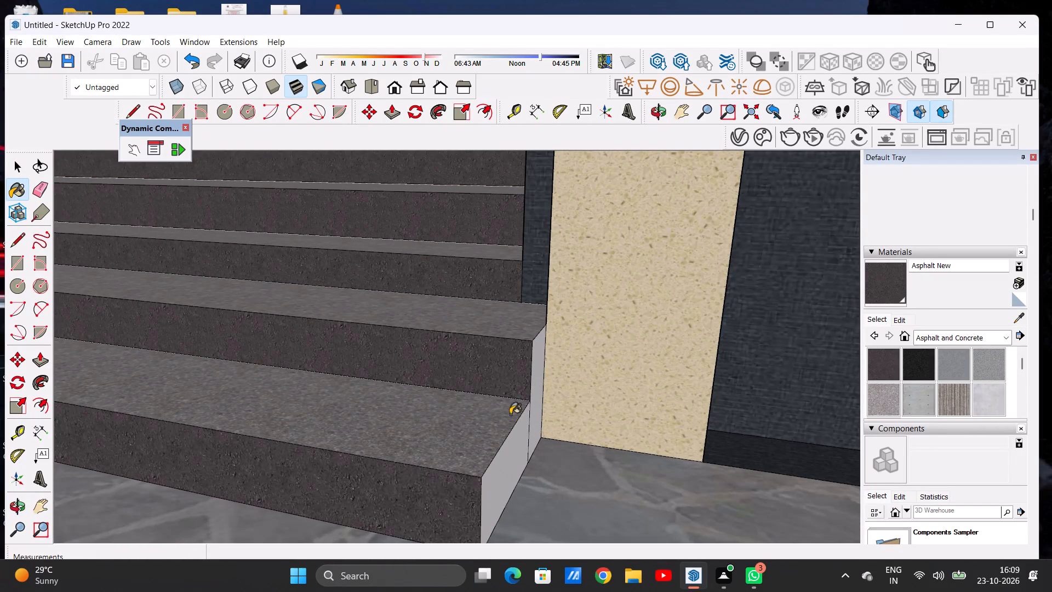
left_click(536, 369)
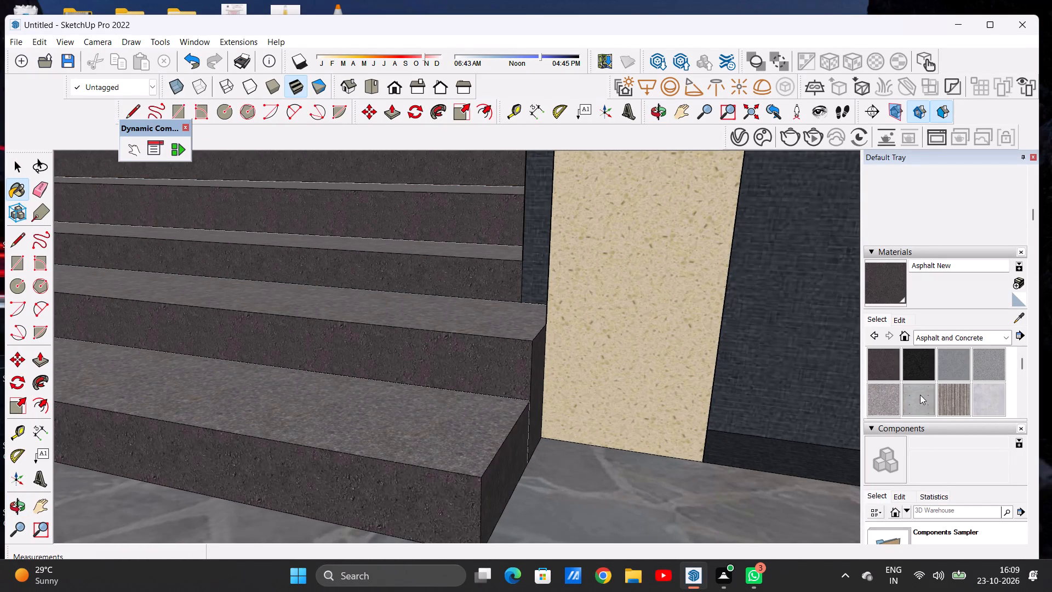
Paint the treads of the two lowest entrance steps with Polished Concrete New from Asphalt and Concrete.
left_click(988, 391)
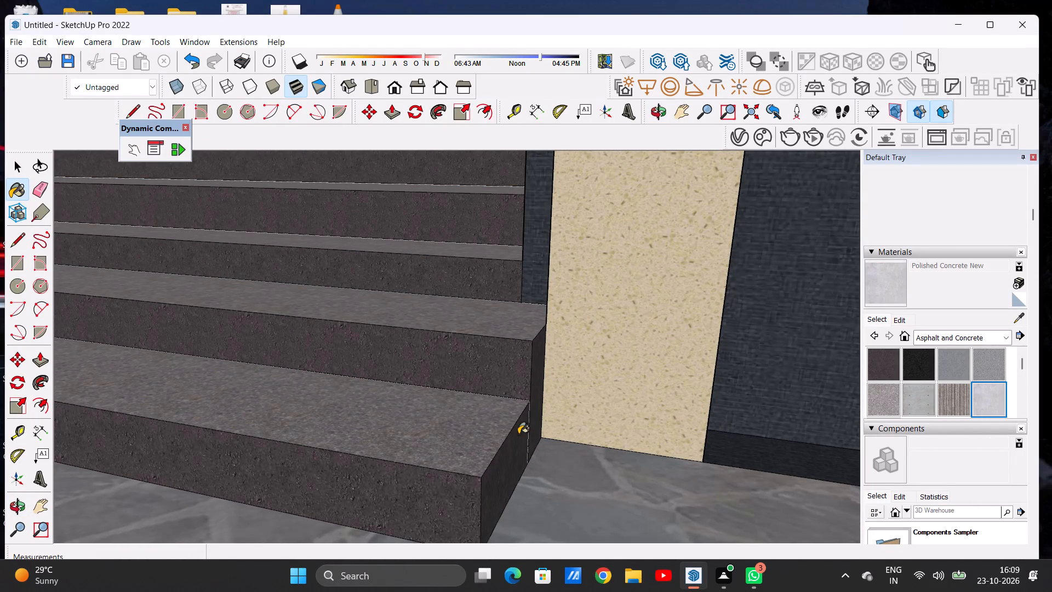
left_click(455, 439)
left_click(468, 323)
Paint the two remaining upper treads and the top landing at the doors with Polished Concrete New, and leave the Paint Bucket.
scroll(488, 351, "down", 4)
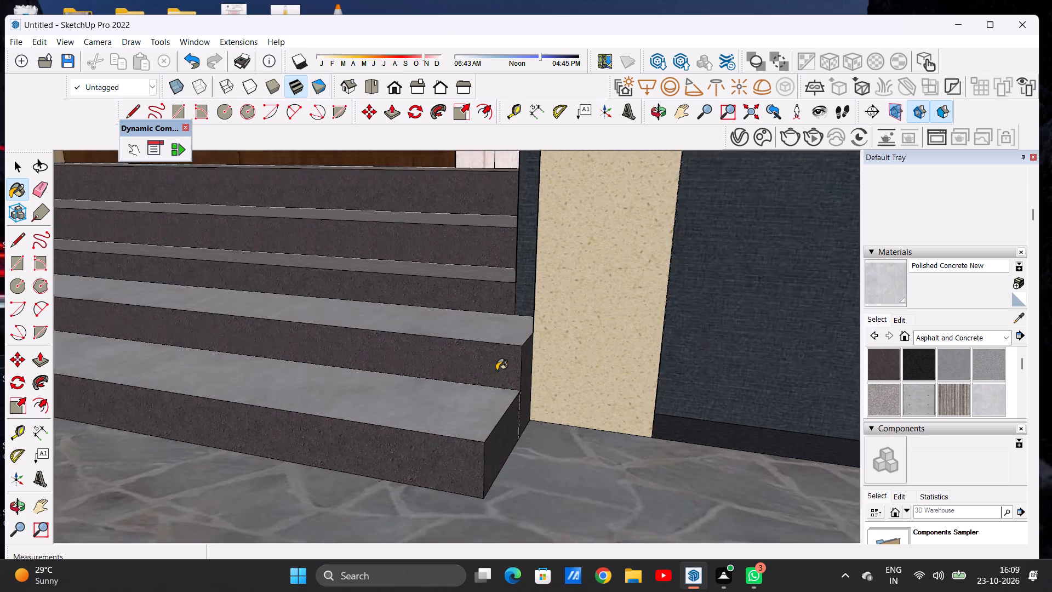
scroll(496, 371, "down", 7)
scroll(496, 430, "down", 4)
scroll(437, 334, "up", 6)
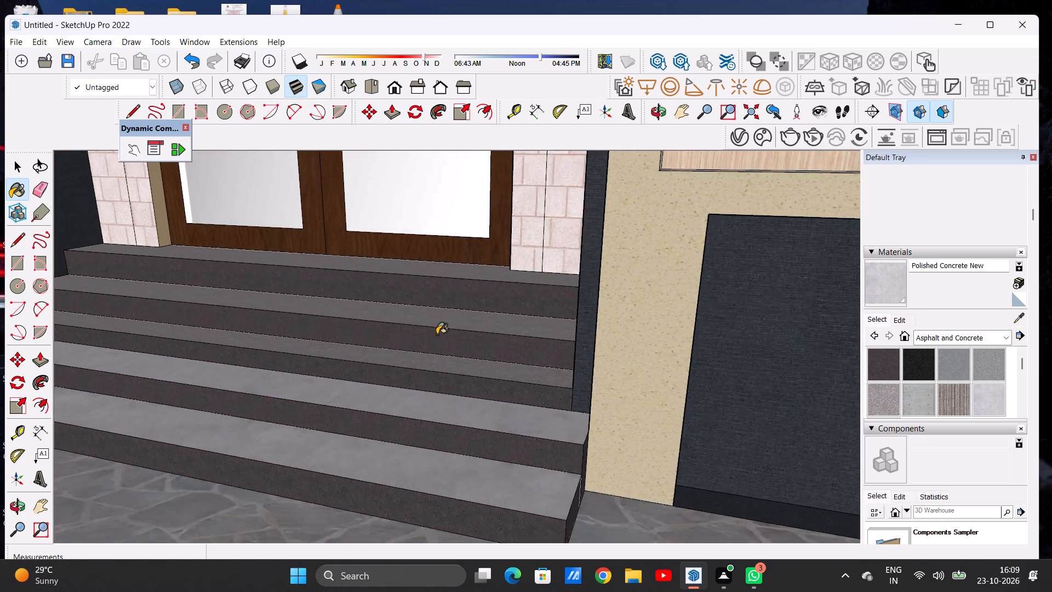
scroll(437, 334, "up", 2)
scroll(456, 377, "up", 6)
left_click(457, 377)
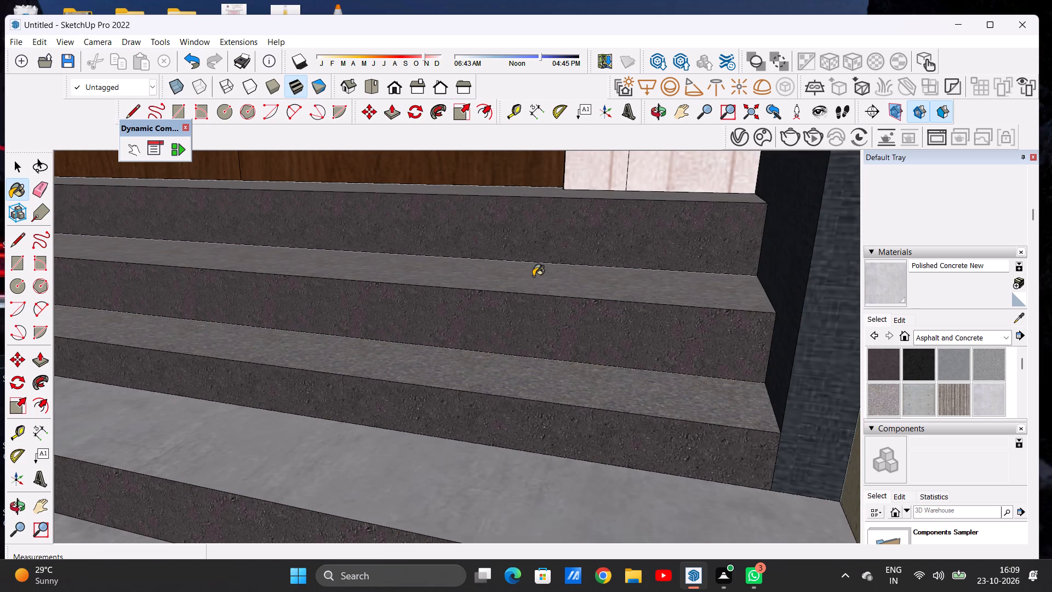
left_click(533, 276)
scroll(485, 368, "down", 5)
middle_click_drag(447, 339, 454, 414)
scroll(569, 272, "up", 6)
left_click(547, 294)
scroll(552, 329, "down", 13)
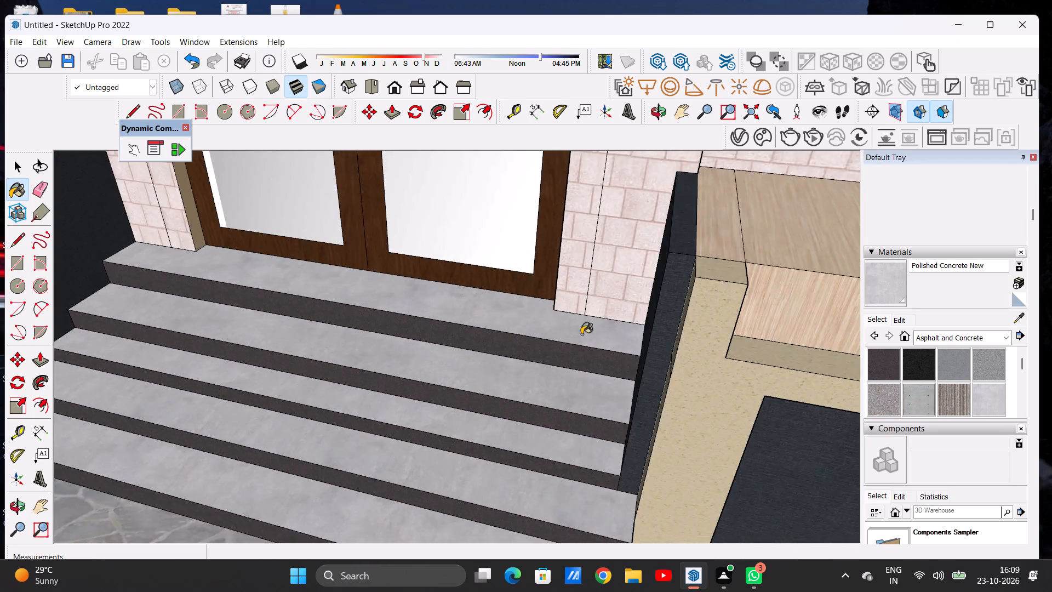
scroll(581, 334, "down", 10)
middle_click_drag(556, 401, 574, 350)
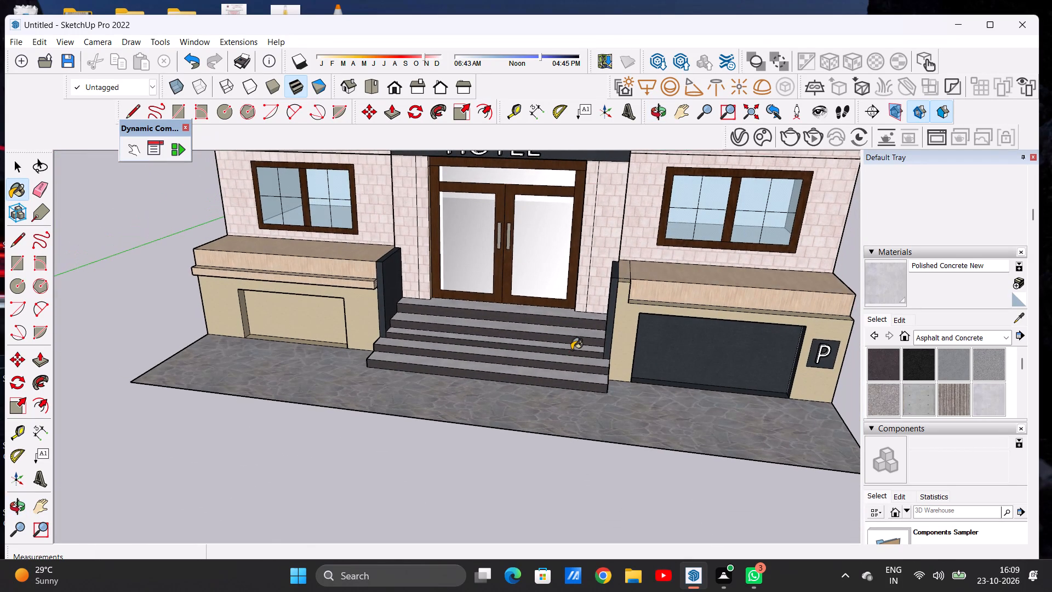
key("space")
Examine the whole hotel with its repainted steps from raised angles and from the standard top and front views.
scroll(586, 395, "down", 9)
scroll(637, 421, "down", 10)
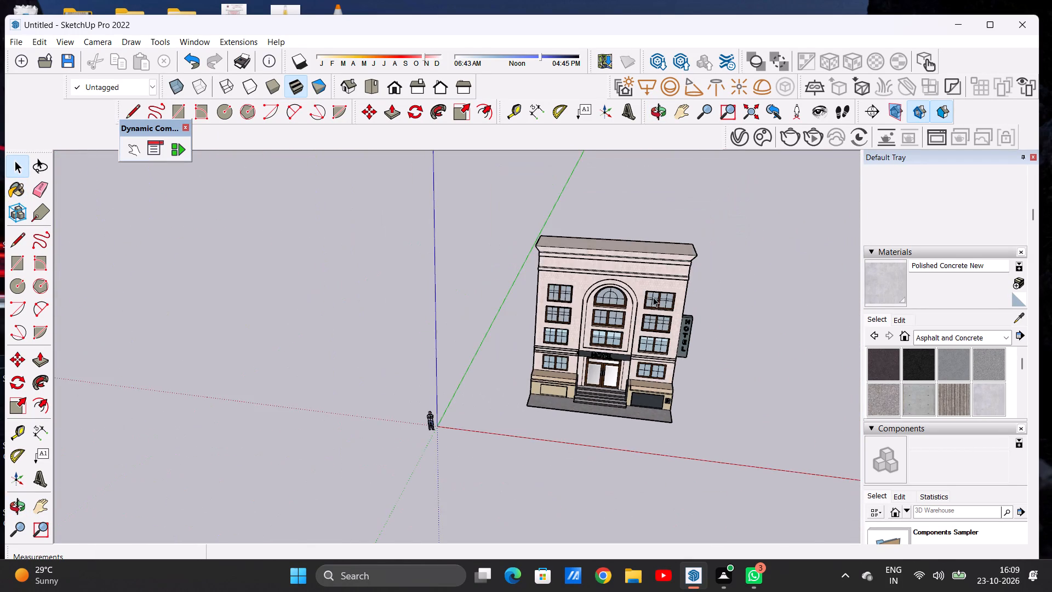
scroll(653, 297, "up", 1)
scroll(653, 297, "down", 1)
scroll(653, 297, "up", 1)
scroll(653, 297, "down", 1)
scroll(653, 297, "up", 3)
middle_click_drag(699, 355, 696, 318)
scroll(694, 331, "up", 8)
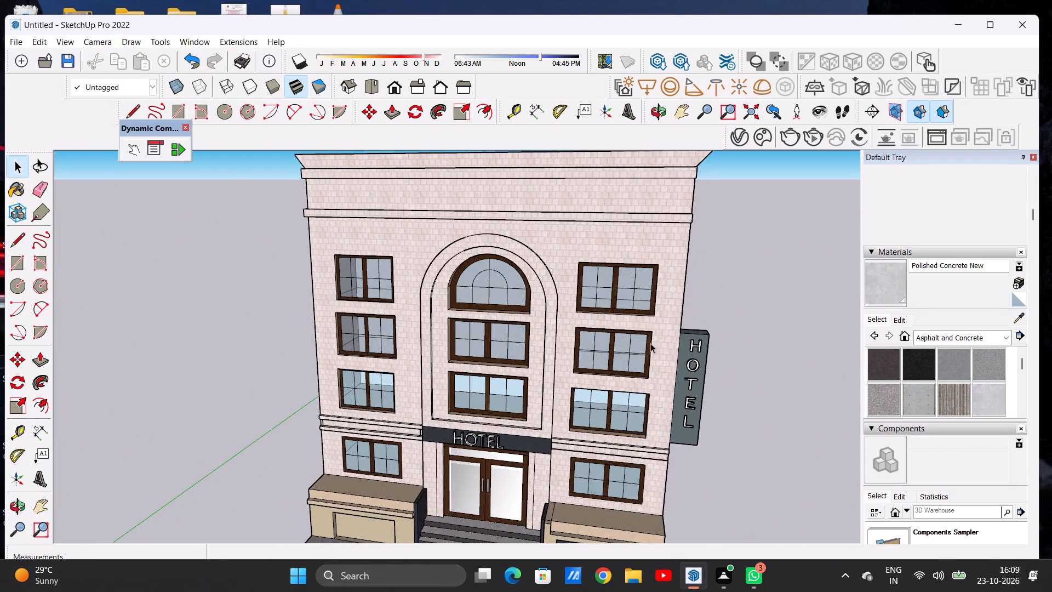
scroll(650, 343, "down", 4)
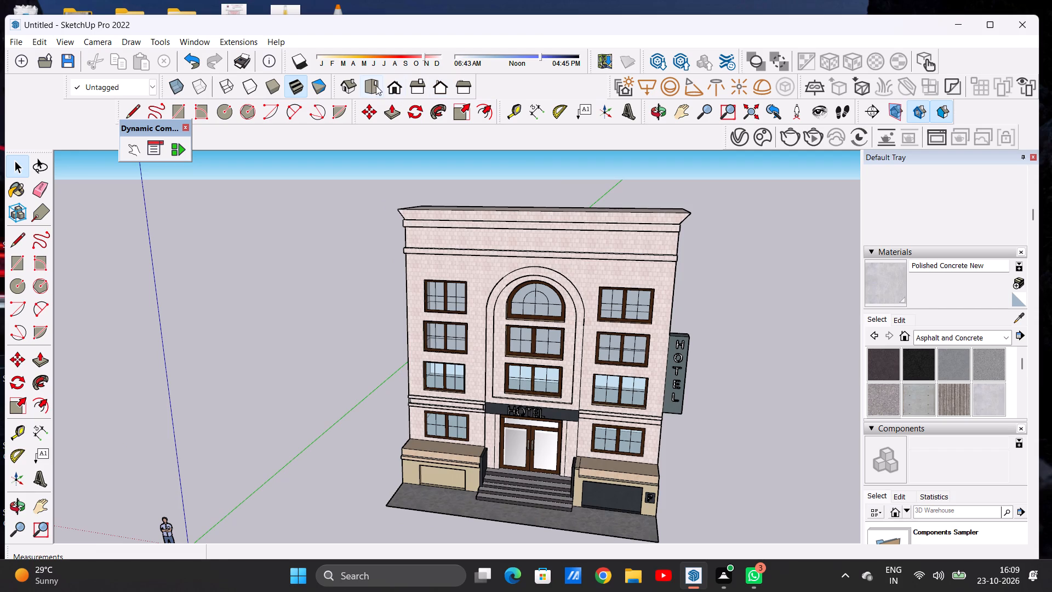
left_click(375, 84)
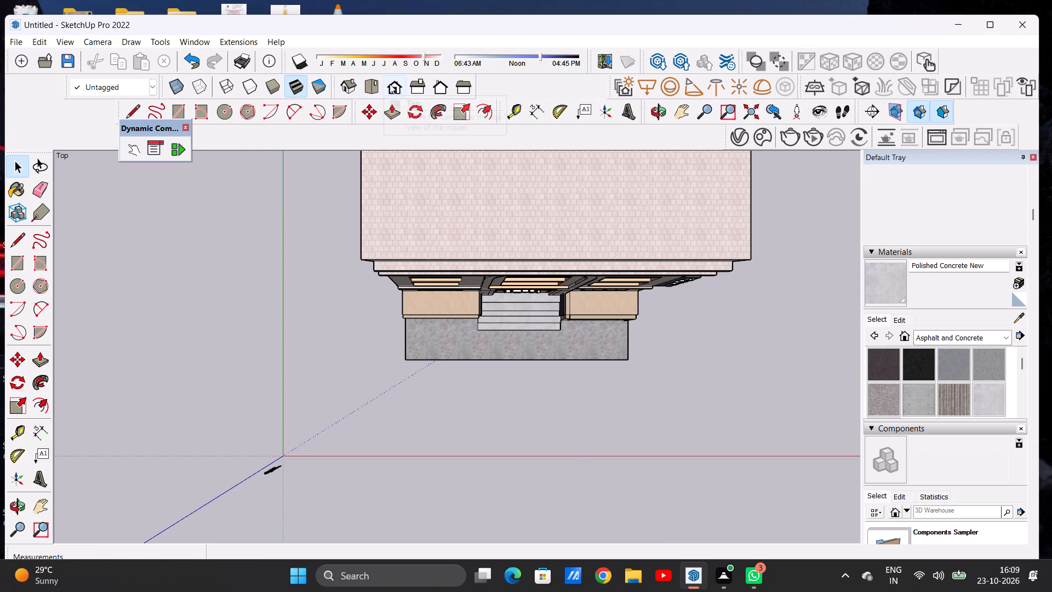
left_click(390, 84)
scroll(515, 311, "down", 8)
scroll(537, 291, "up", 6)
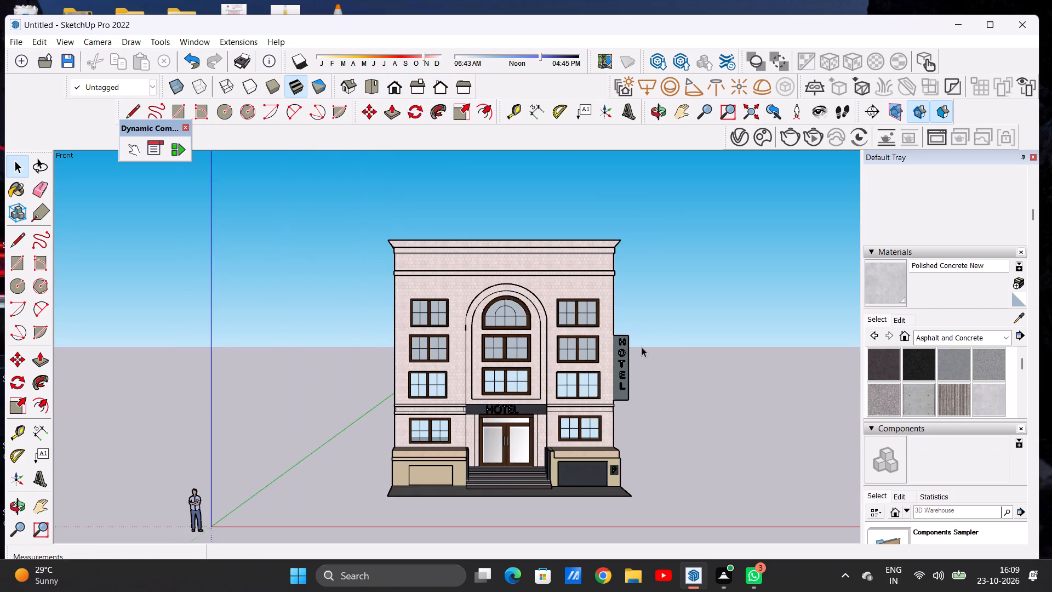
middle_click_drag(627, 356, 579, 409)
scroll(687, 316, "up", 2)
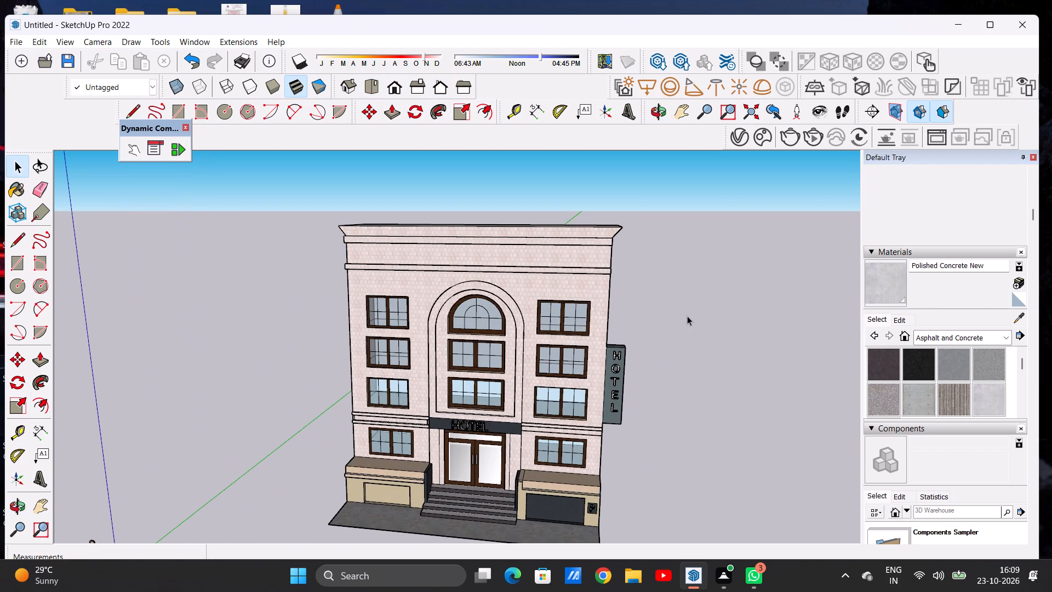
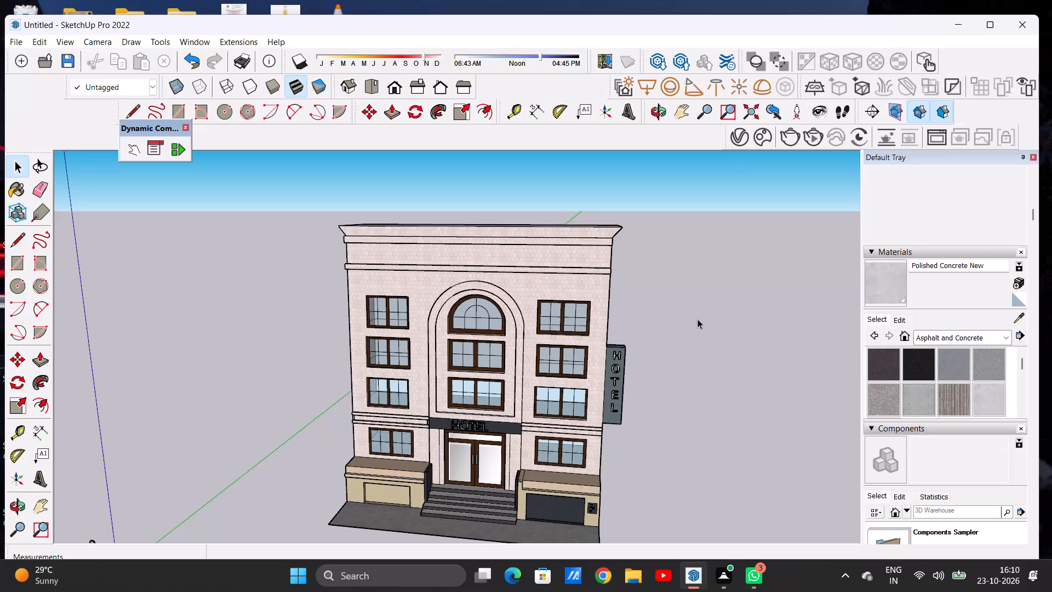
Examine the hotel's facade, HOTEL signs and entrance up close, from angled views and as a whole.
scroll(428, 355, "down", 7)
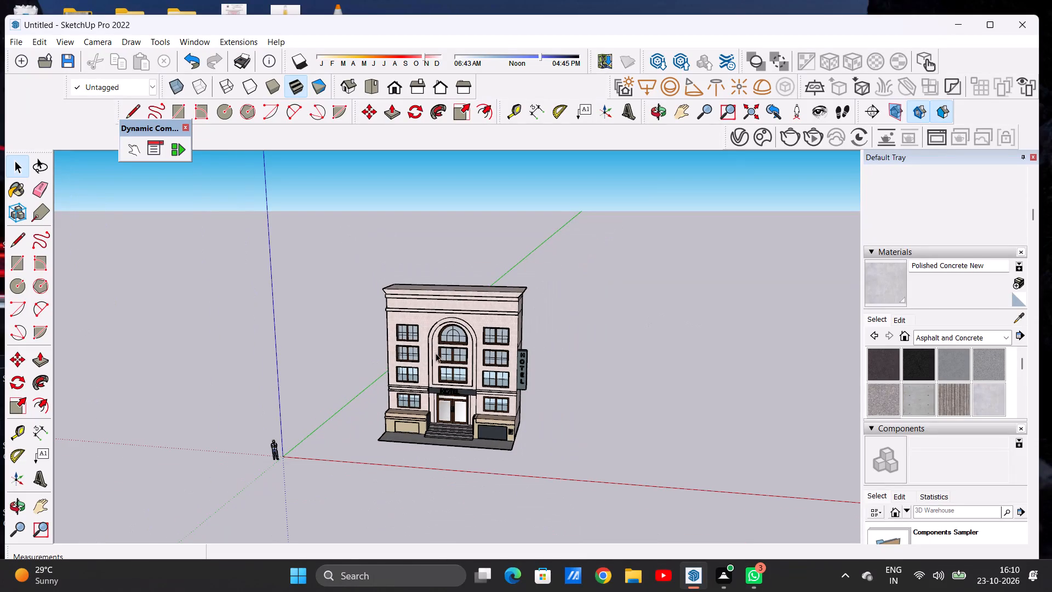
scroll(438, 393, "up", 14)
middle_click_drag(570, 383, 368, 389)
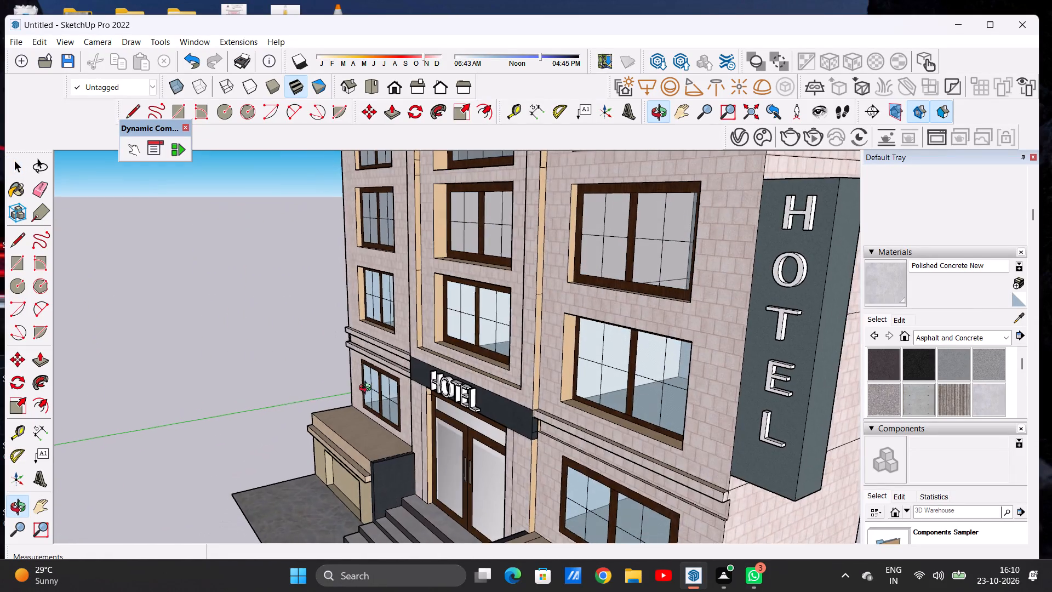
middle_click_drag(368, 389, 368, 390)
scroll(425, 403, "up", 7)
middle_click_drag(436, 379, 647, 363)
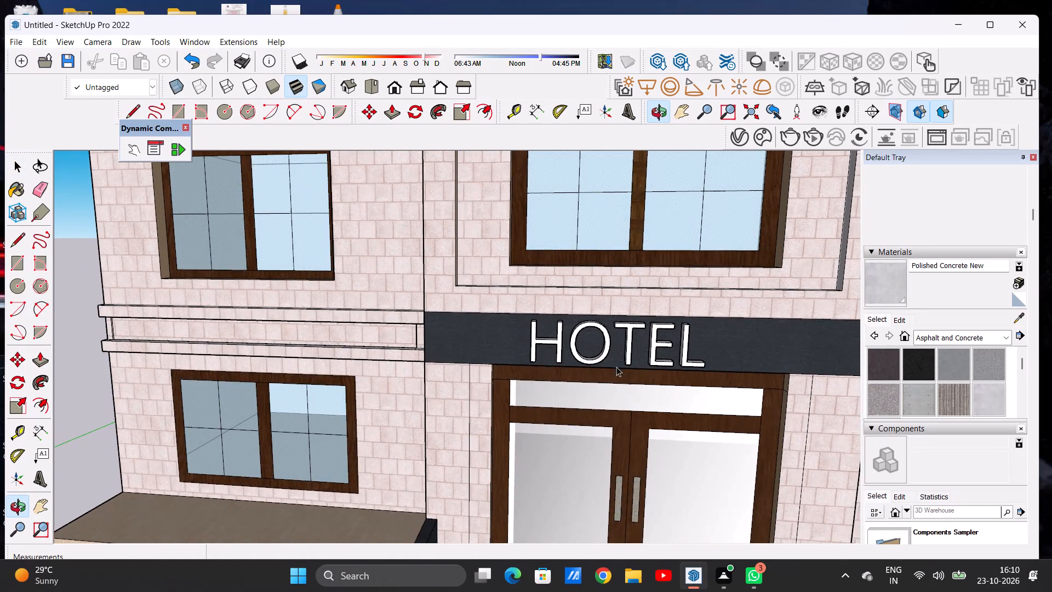
scroll(439, 358, "down", 8)
middle_click_drag(406, 377, 405, 380)
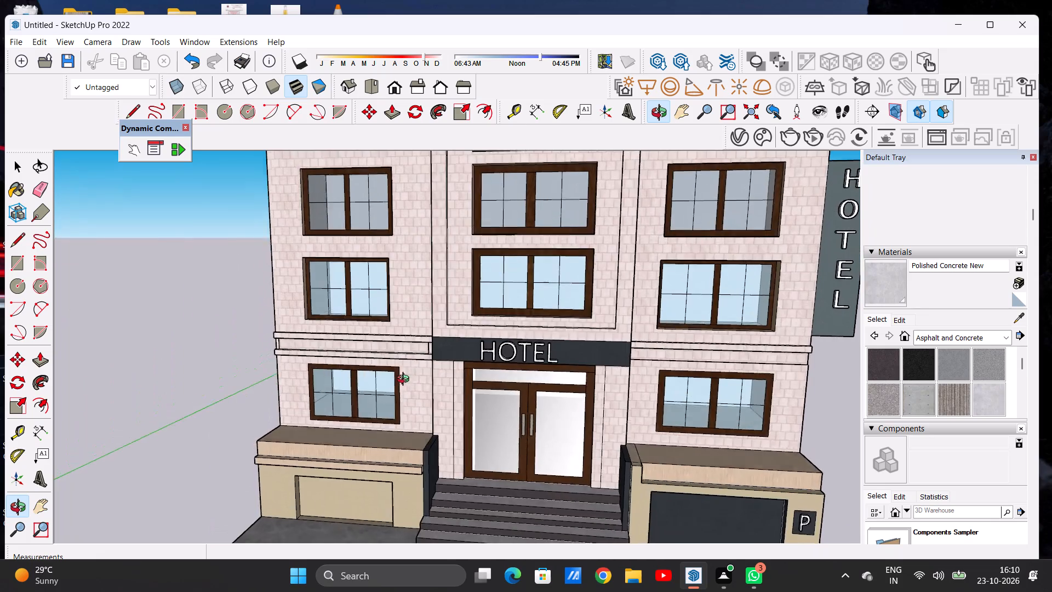
middle_click_drag(405, 380, 524, 374)
middle_click_drag(382, 376, 351, 403)
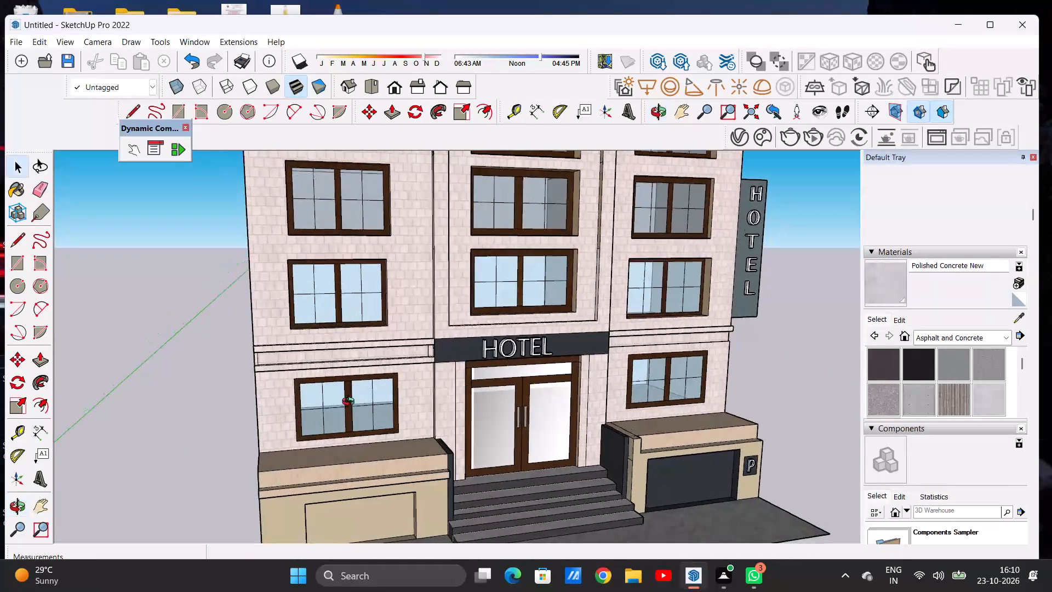
middle_click_drag(351, 403, 323, 424)
scroll(299, 369, "down", 9)
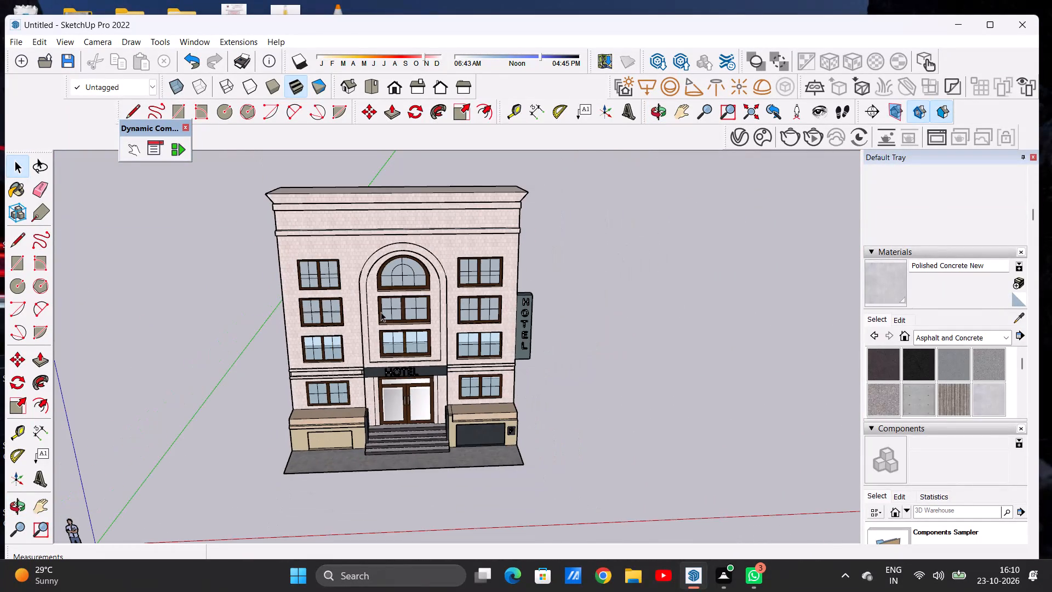
scroll(387, 303, "up", 4)
middle_click_drag(446, 328, 391, 306)
scroll(399, 312, "up", 1)
scroll(433, 322, "down", 3)
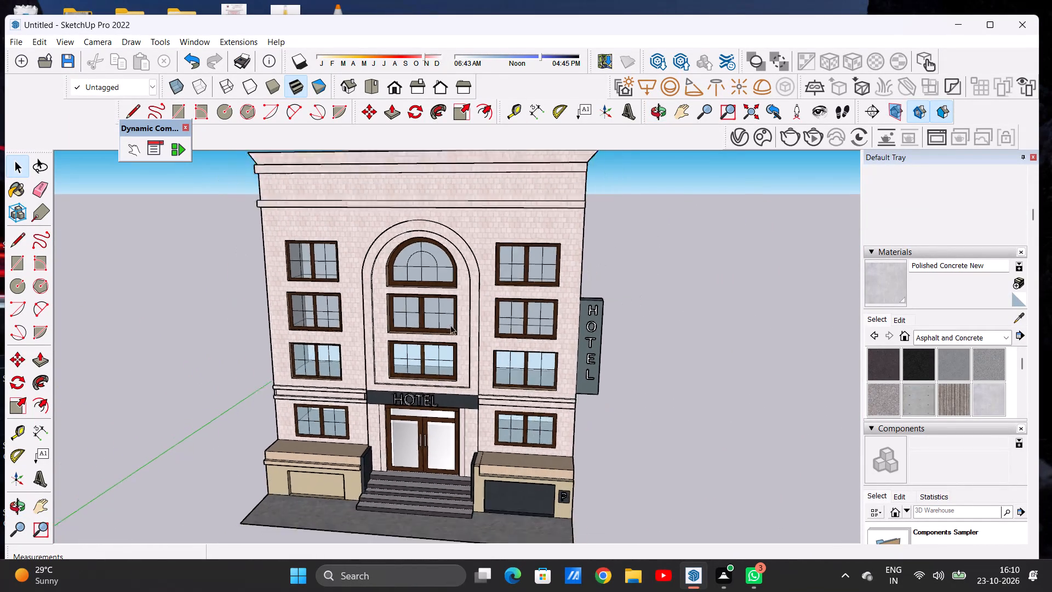
scroll(450, 325, "down", 3)
scroll(470, 298, "up", 4)
scroll(473, 300, "down", 1)
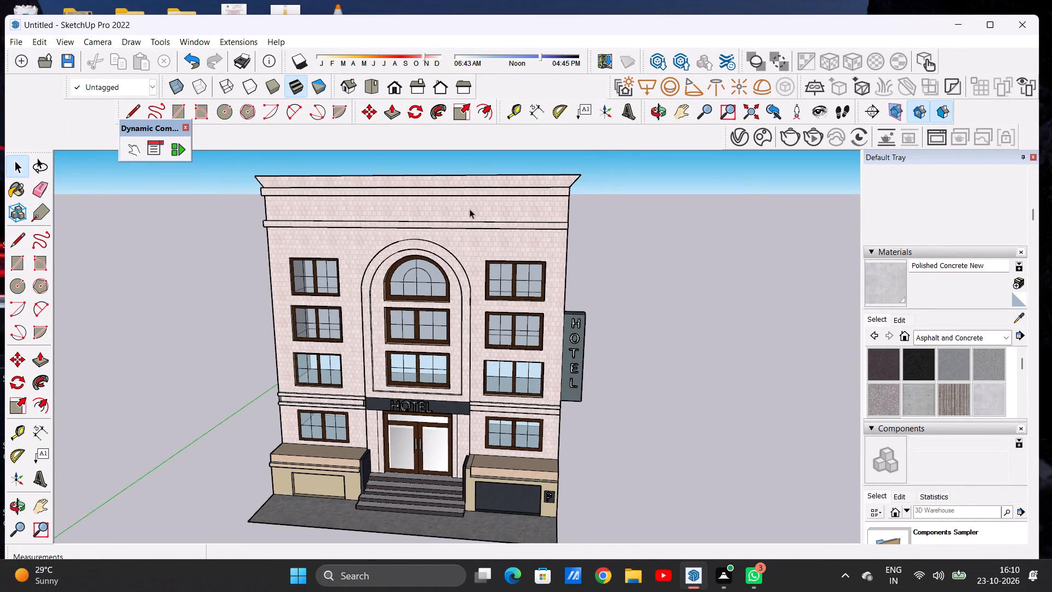
scroll(488, 175, "up", 1)
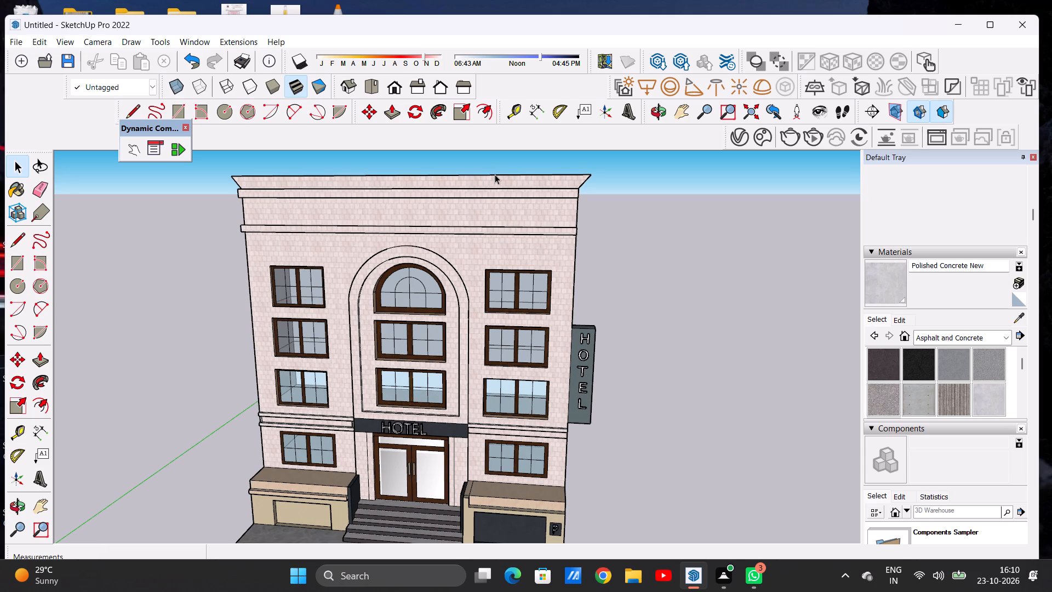
scroll(496, 174, "down", 1)
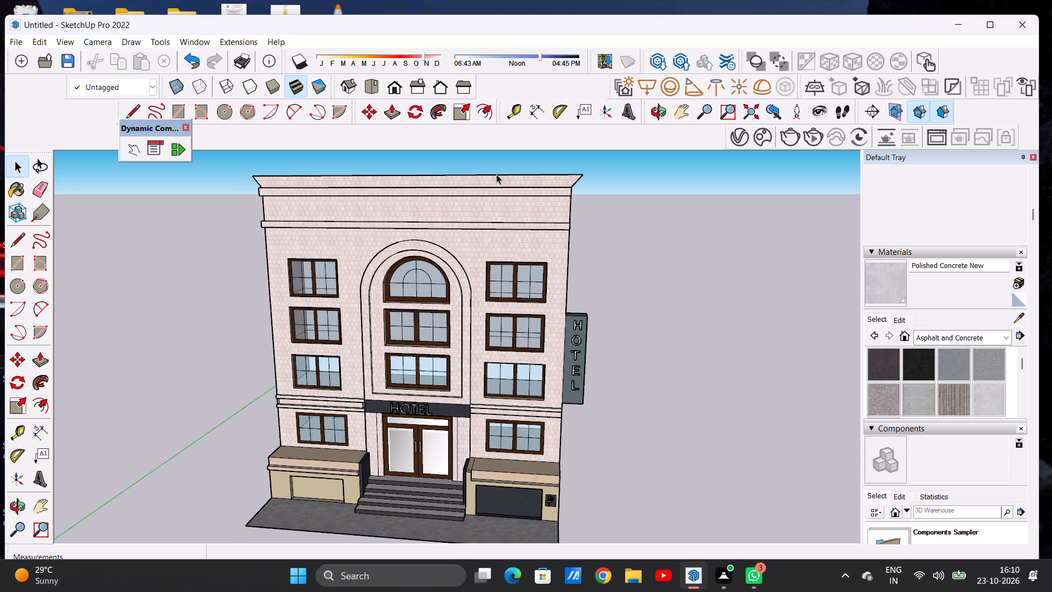
scroll(467, 322, "down", 4)
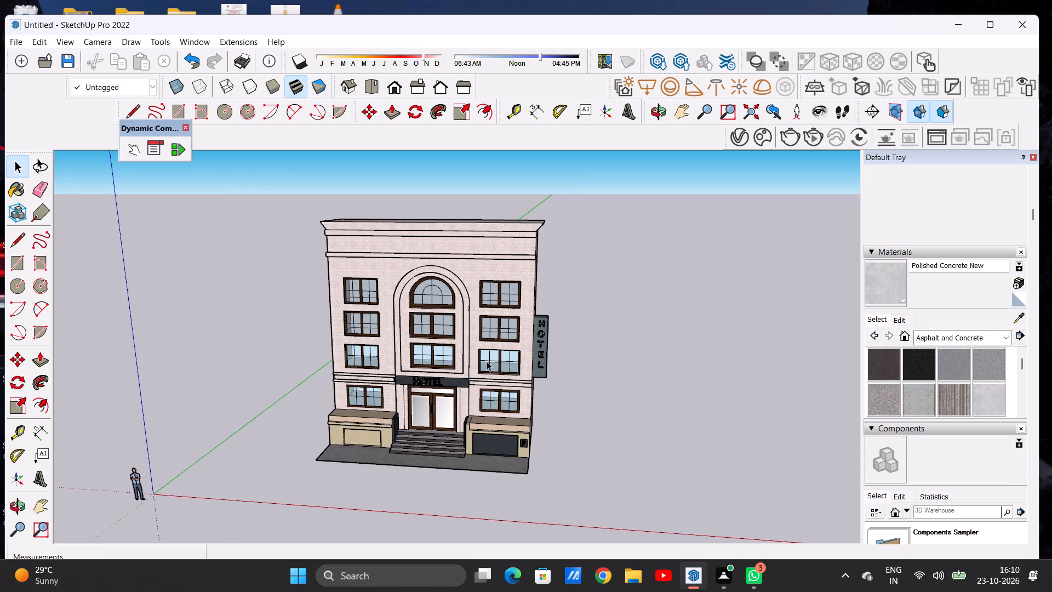
Paint the ground slab in front of the entrance and garage with Pavers with Grass Brick from the Landscaping, Fencing and Vegetation materials.
scroll(497, 473, "up", 5)
scroll(497, 477, "down", 1)
scroll(497, 477, "up", 1)
middle_click_drag(492, 471, 489, 530)
scroll(502, 483, "up", 3)
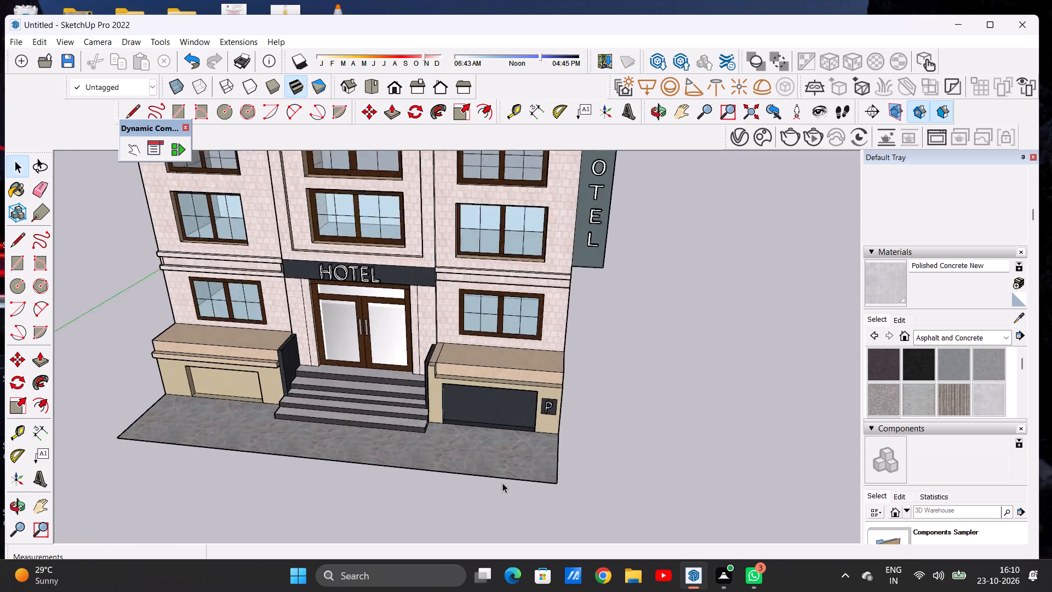
scroll(502, 483, "up", 8)
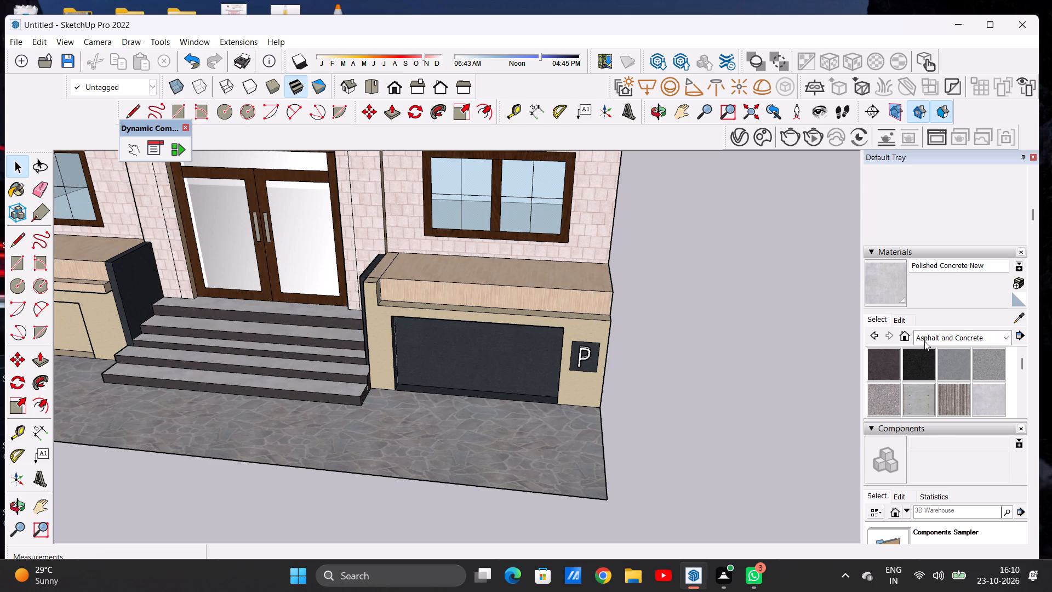
left_click(924, 340)
left_click(945, 414)
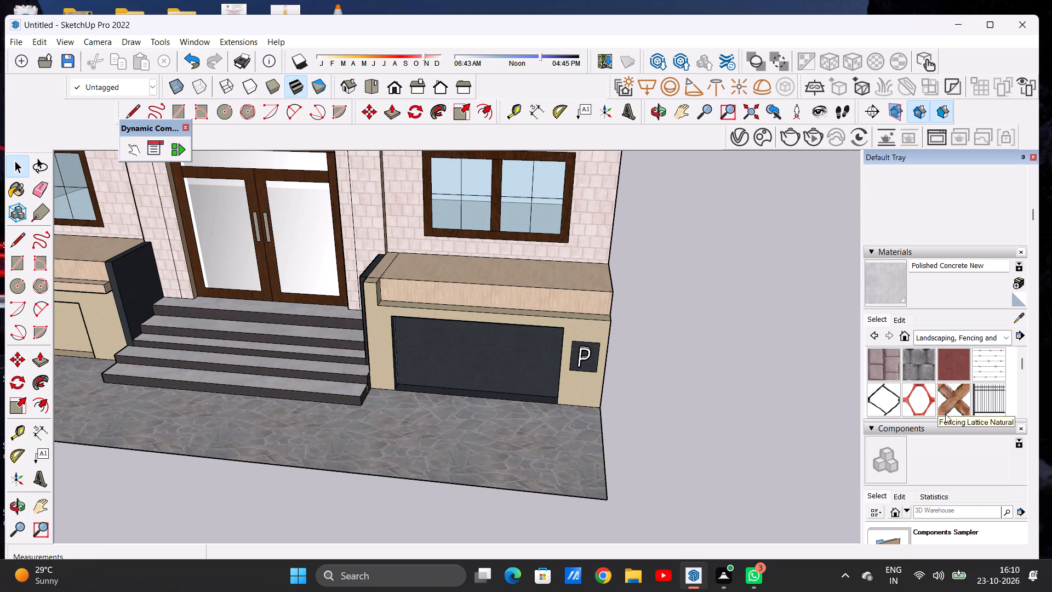
scroll(935, 372, "down", 4)
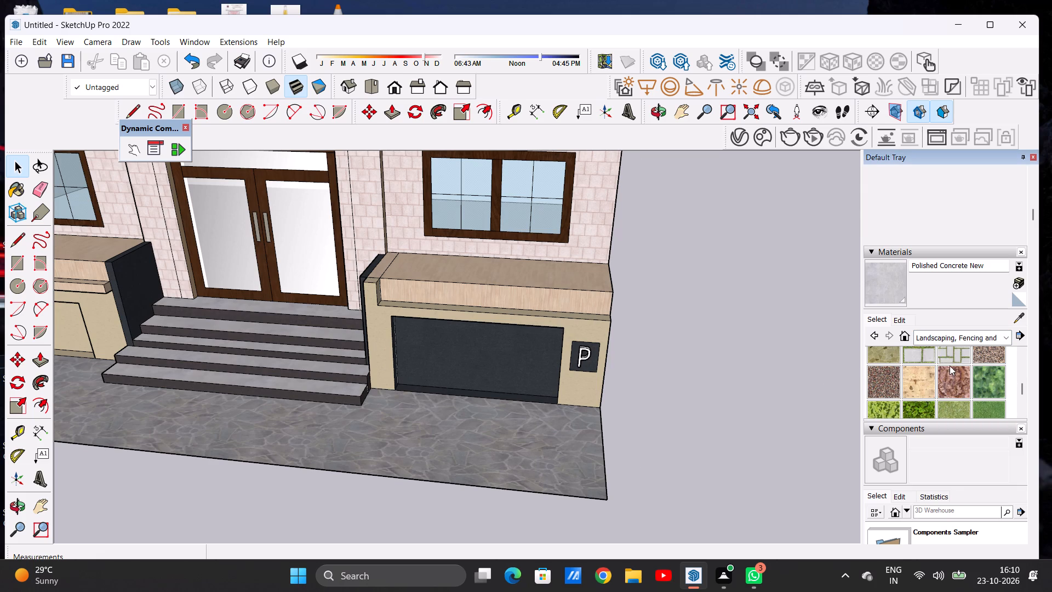
left_click(922, 355)
left_click(557, 488)
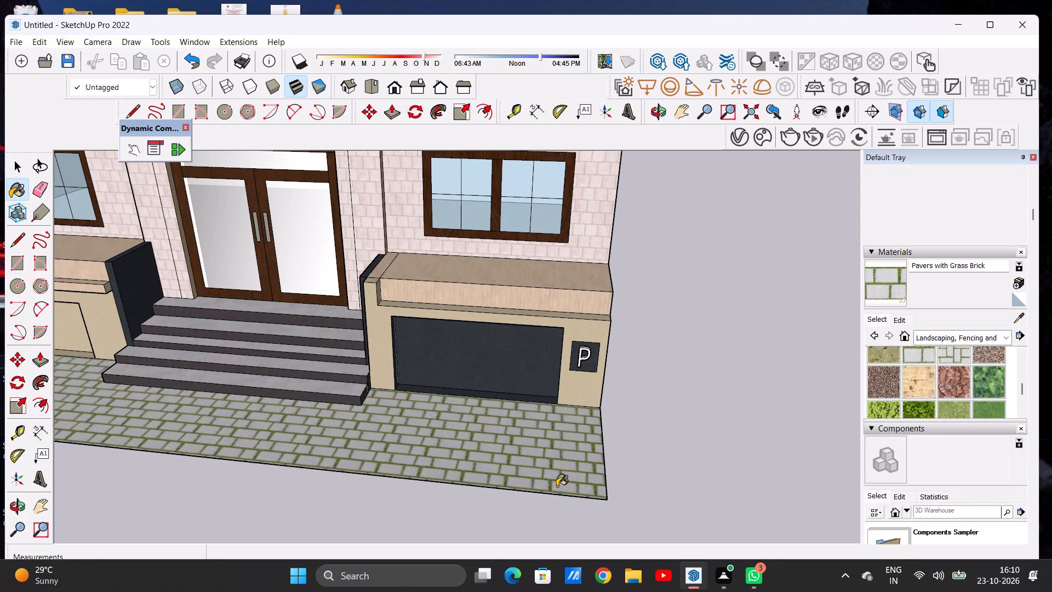
Examine the new grass-jointed paving from raised angles and up close beside the entrance steps, and leave the Paint Bucket.
scroll(556, 485, "up", 8)
scroll(556, 485, "down", 1)
scroll(556, 485, "up", 7)
scroll(559, 460, "down", 3)
scroll(559, 460, "up", 1)
scroll(559, 460, "down", 11)
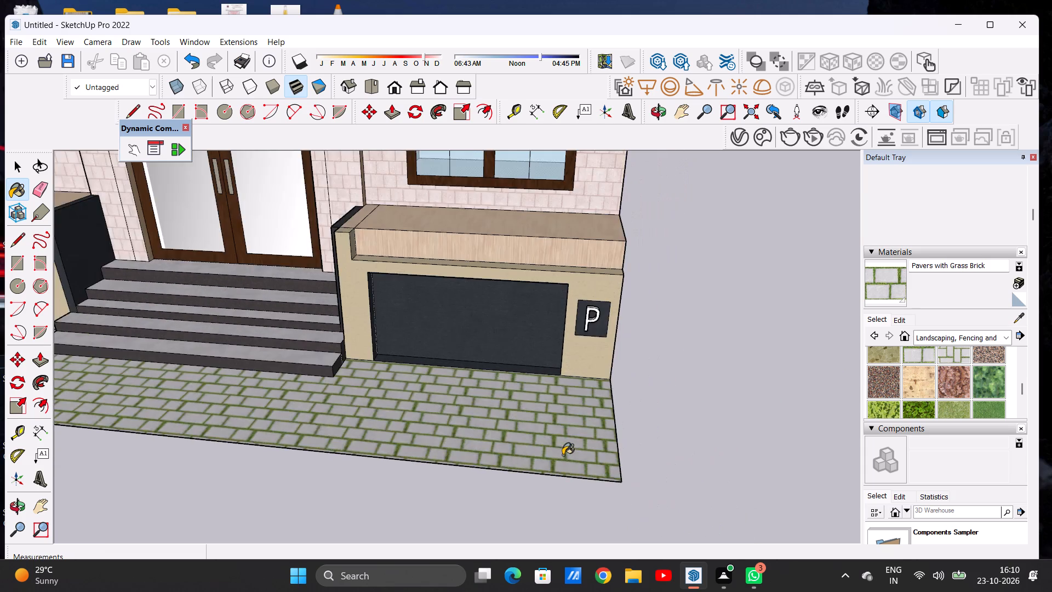
scroll(563, 455, "down", 7)
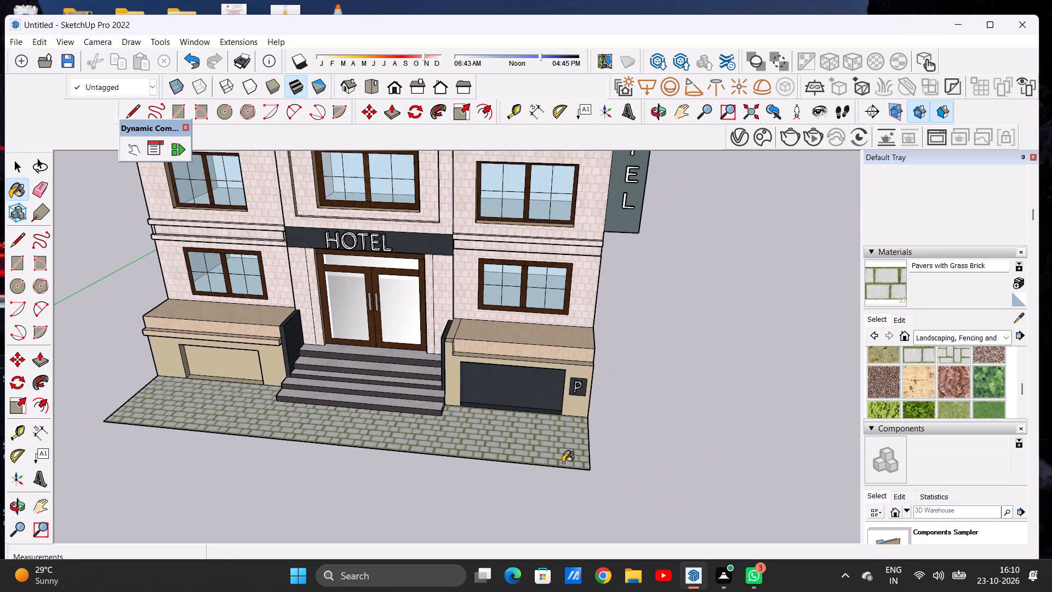
scroll(448, 446, "up", 1)
scroll(448, 446, "down", 1)
scroll(448, 446, "up", 6)
scroll(447, 438, "down", 1)
scroll(447, 438, "up", 5)
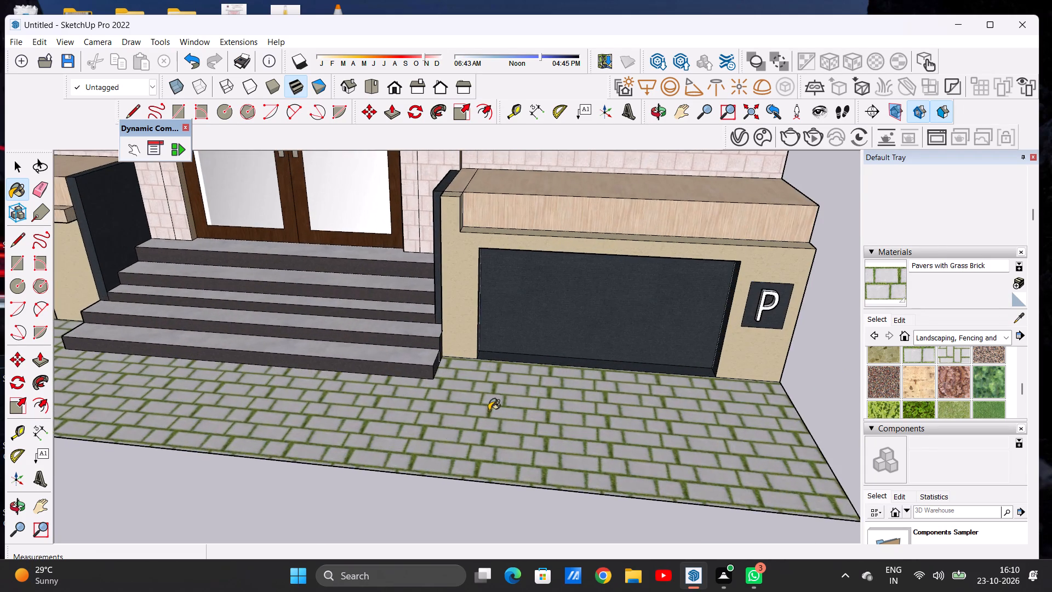
middle_click_drag(513, 417, 576, 525)
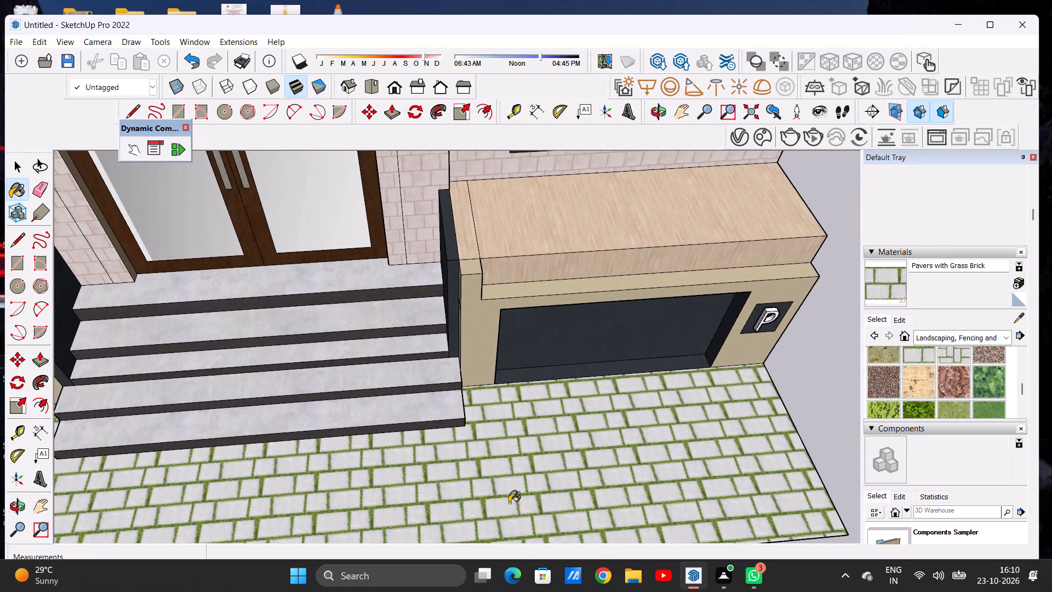
scroll(443, 480, "up", 15)
scroll(454, 437, "down", 6)
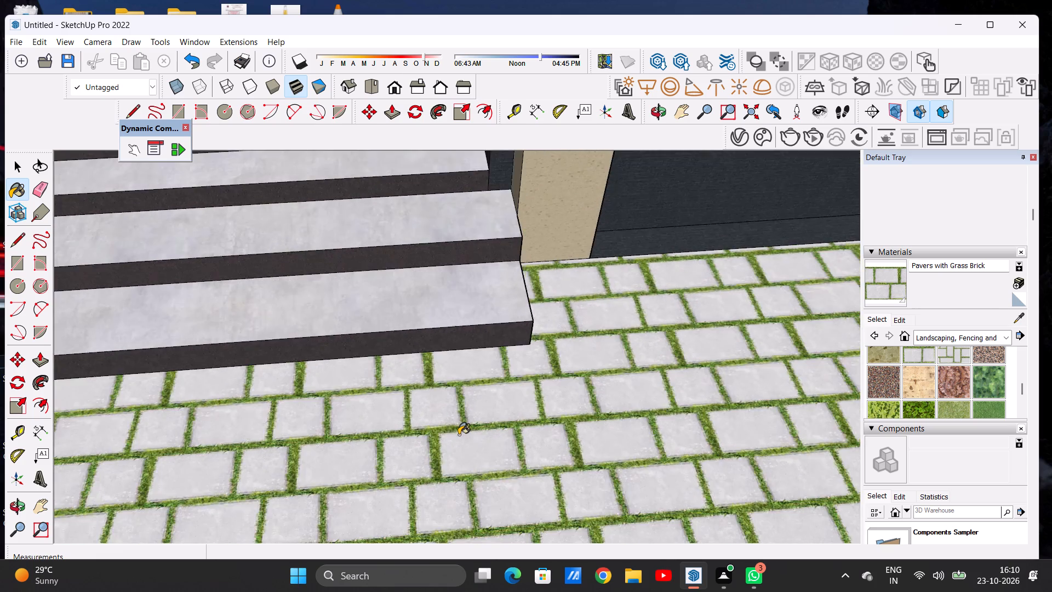
scroll(459, 435, "down", 20)
scroll(459, 435, "down", 5)
middle_click_drag(594, 402, 575, 405)
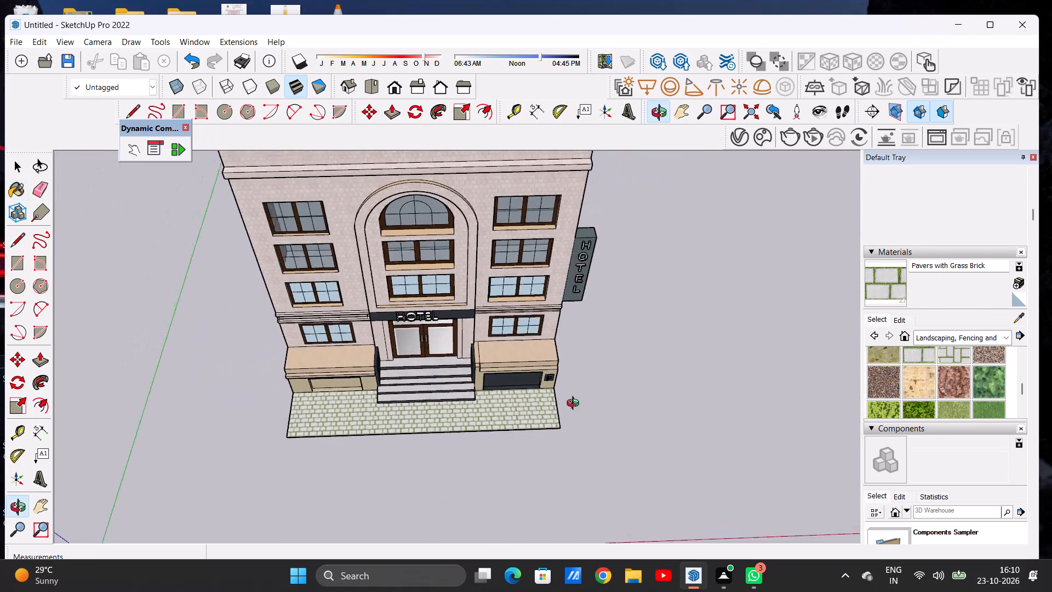
middle_click_drag(575, 405, 339, 281)
middle_click_drag(341, 283, 395, 426)
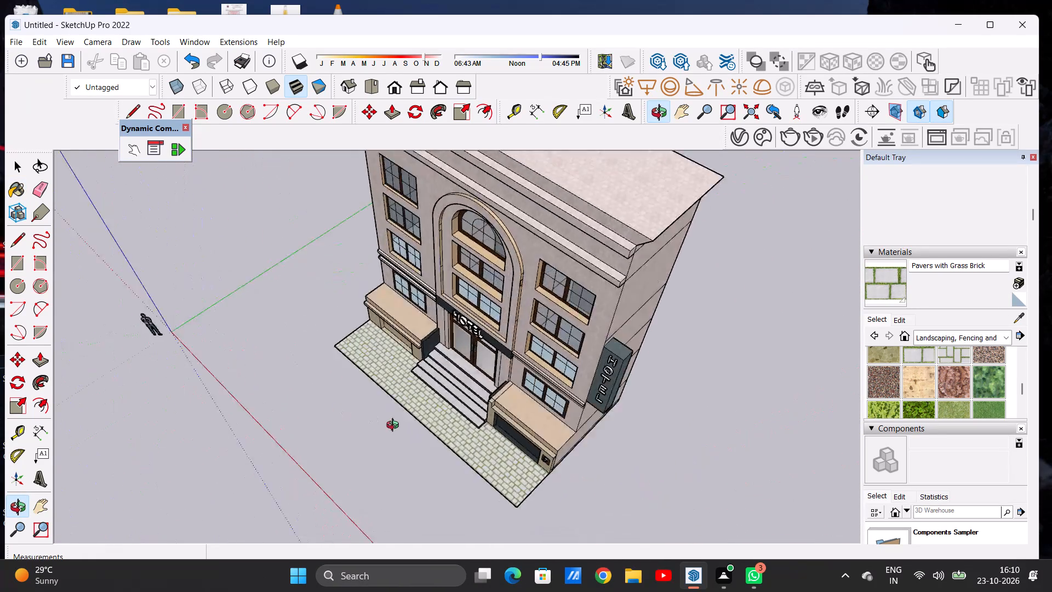
middle_click_drag(395, 426, 544, 341)
scroll(431, 464, "up", 5)
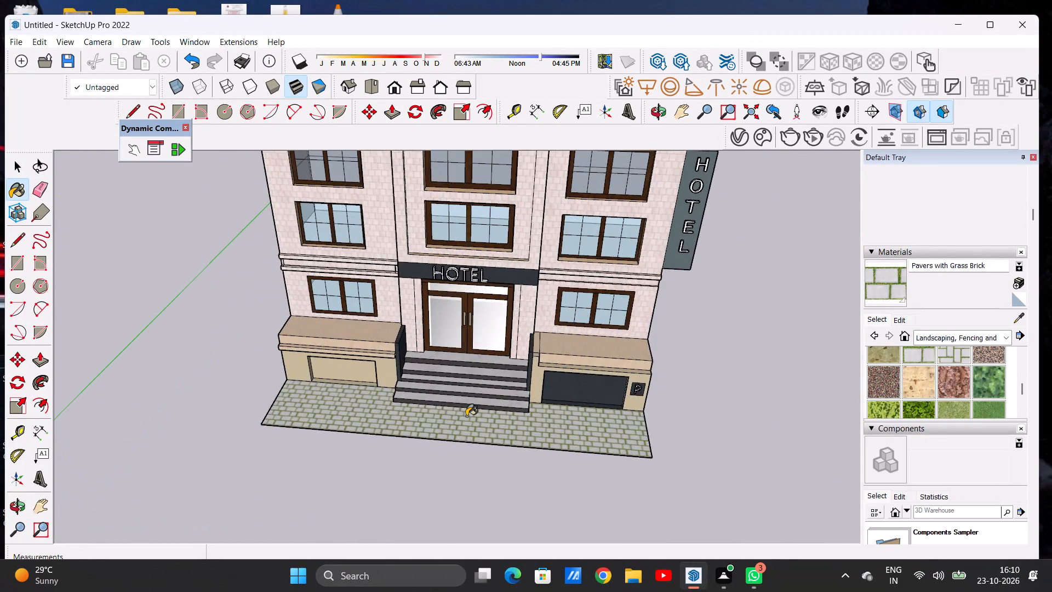
scroll(466, 416, "up", 19)
scroll(477, 427, "up", 4)
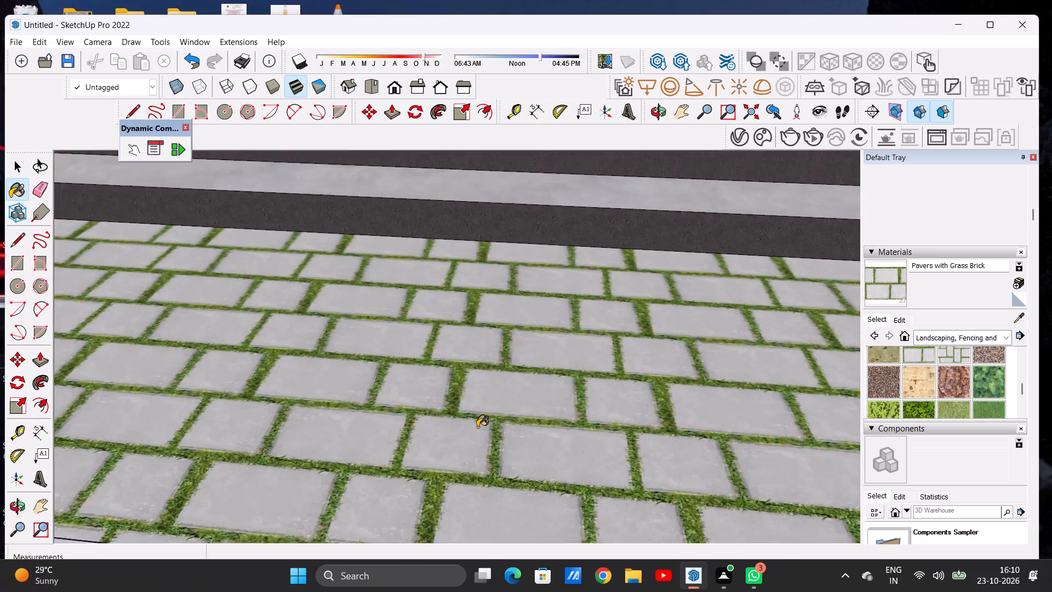
scroll(477, 427, "up", 7)
scroll(442, 391, "up", 13)
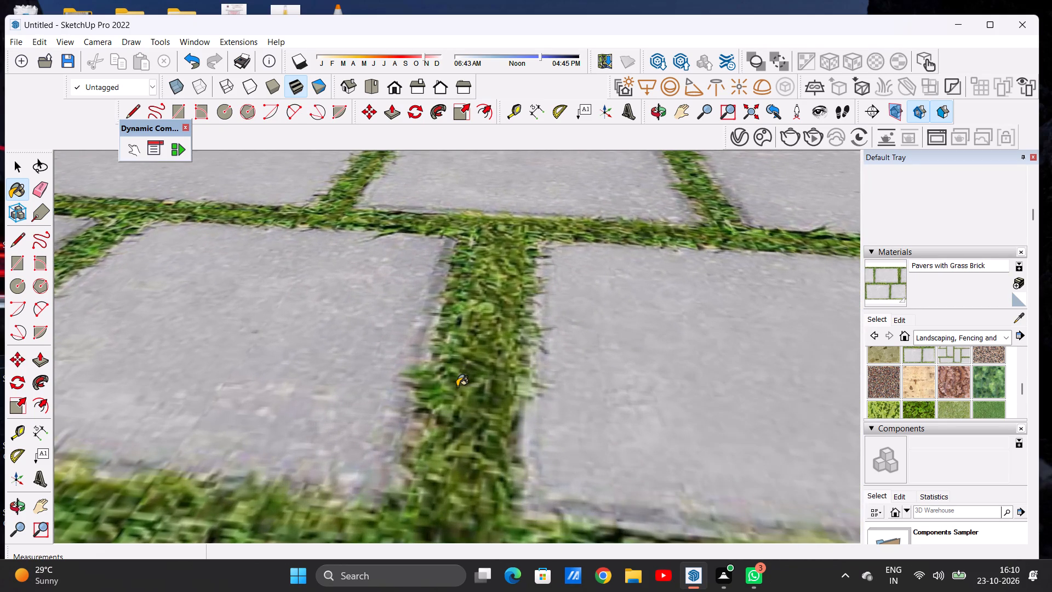
left_click(457, 386)
key("space")
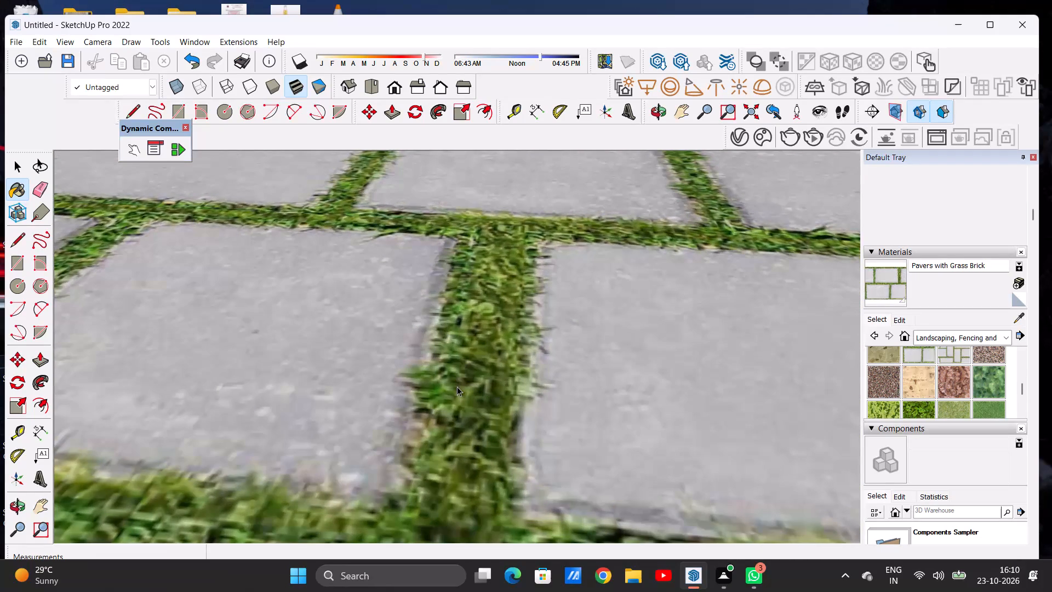
Examine the paving's pattern against the entrance steps and the whole hotel, from the front and from the side with the vertical sign.
scroll(460, 390, "down", 7)
scroll(492, 434, "up", 8)
scroll(480, 470, "down", 1)
scroll(480, 470, "up", 2)
scroll(448, 446, "down", 14)
scroll(438, 428, "up", 1)
scroll(438, 428, "down", 3)
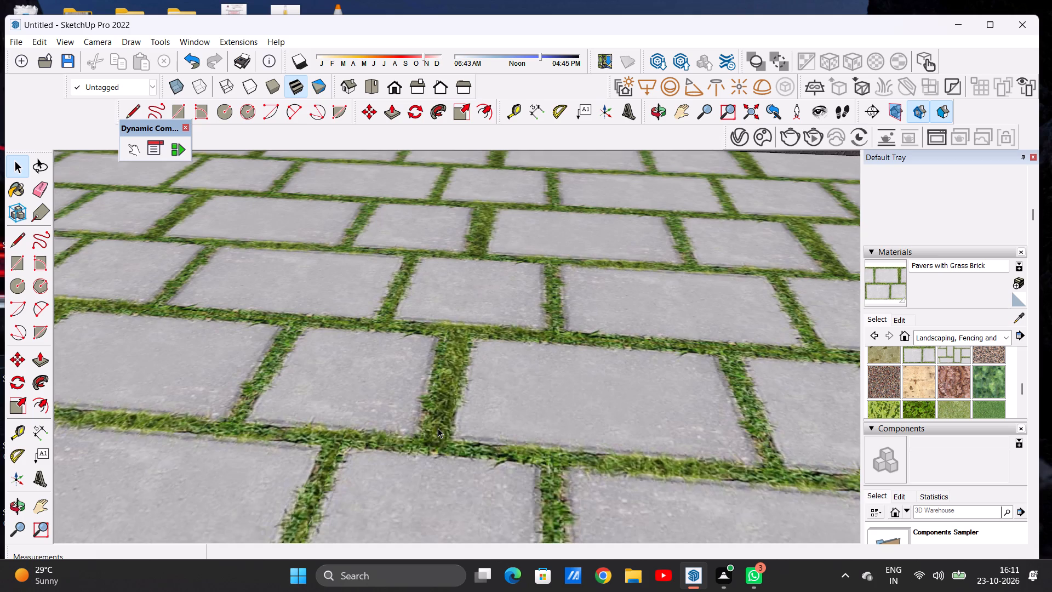
scroll(436, 428, "down", 18)
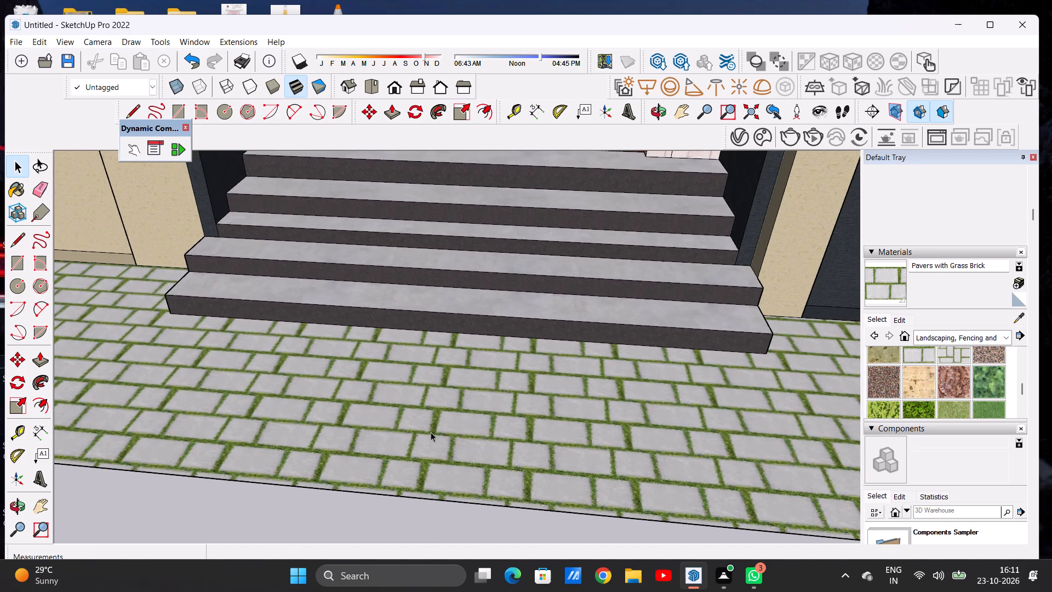
scroll(431, 432, "down", 14)
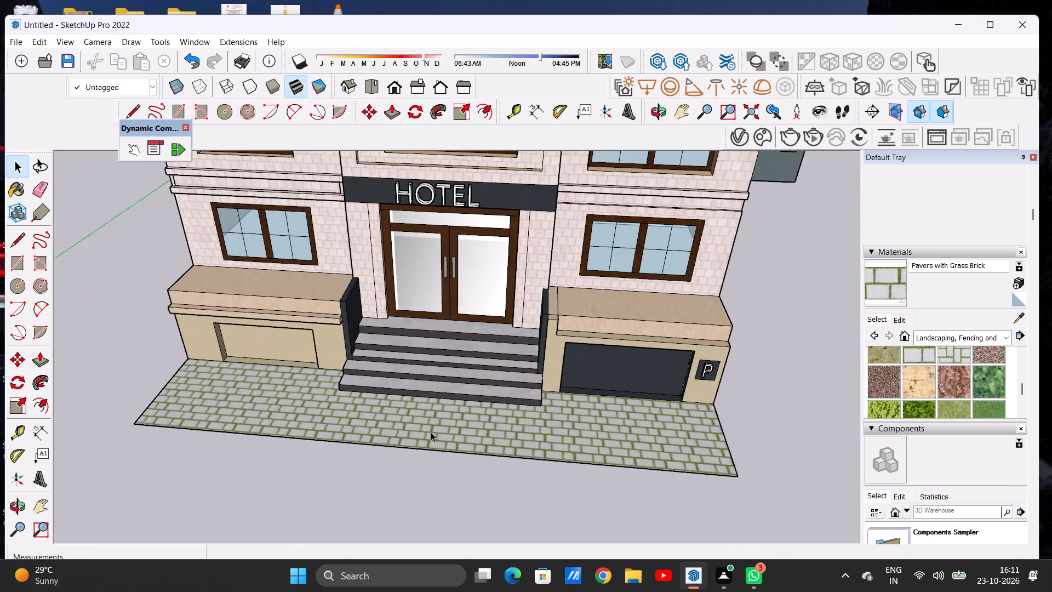
scroll(431, 432, "down", 8)
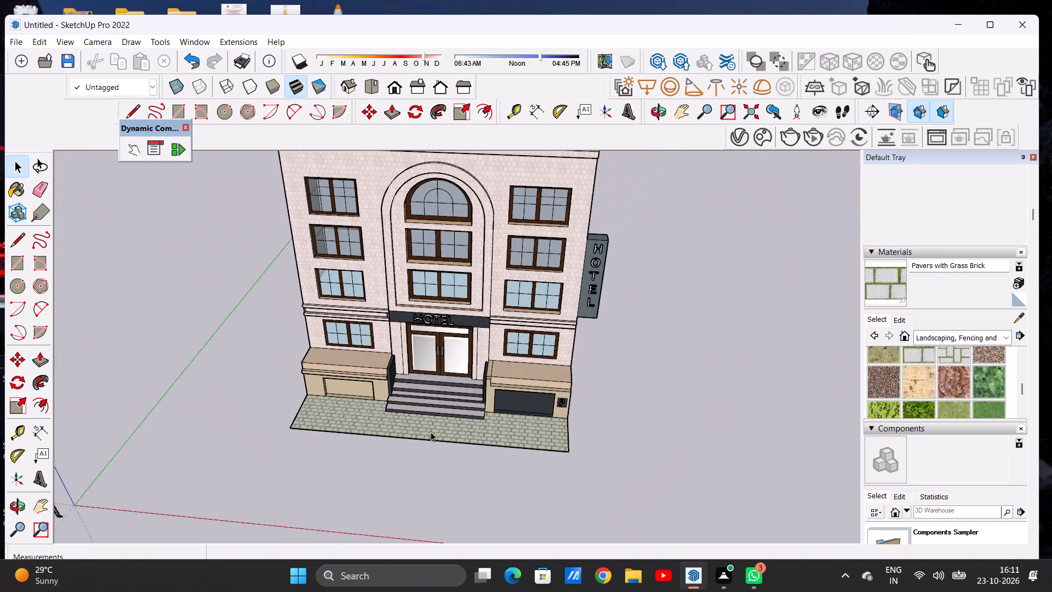
scroll(431, 432, "down", 6)
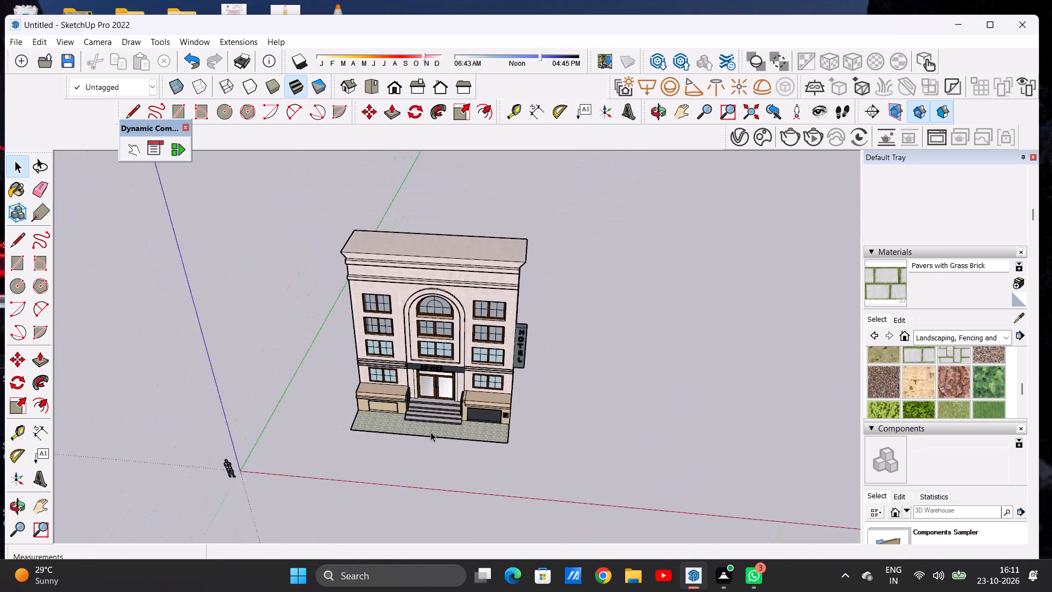
scroll(431, 432, "down", 2)
scroll(474, 284, "up", 7)
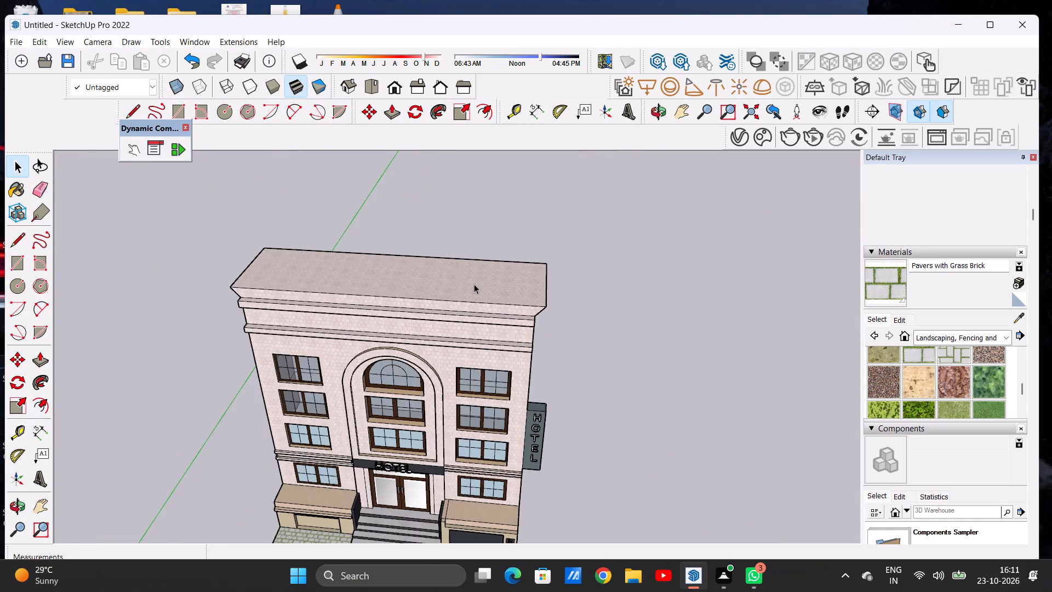
scroll(475, 285, "down", 5)
middle_click_drag(474, 386, 495, 320)
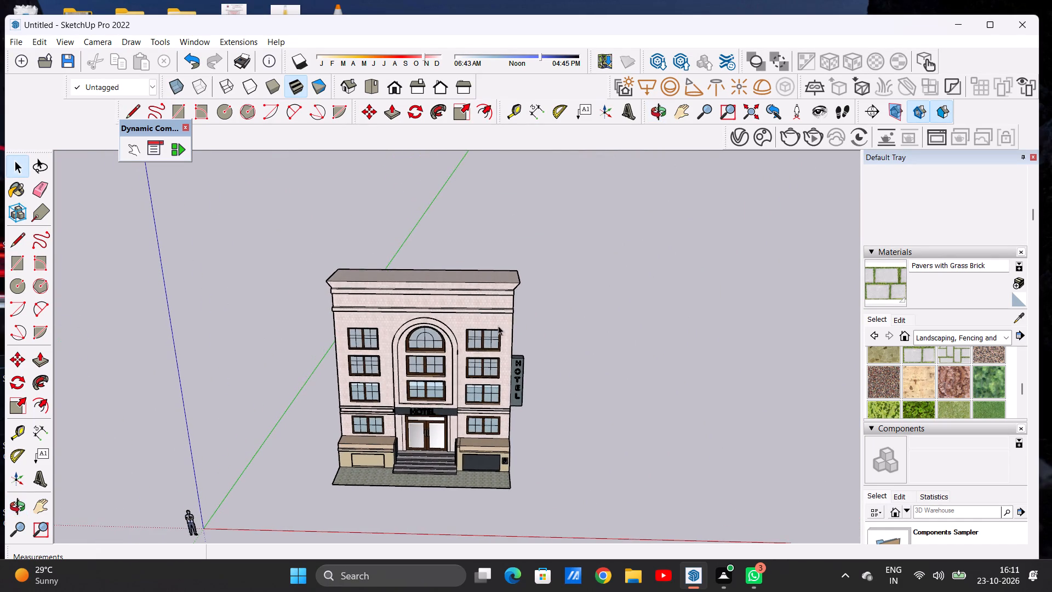
scroll(515, 399, "up", 9)
scroll(525, 339, "down", 5)
middle_click_drag(565, 354, 232, 330)
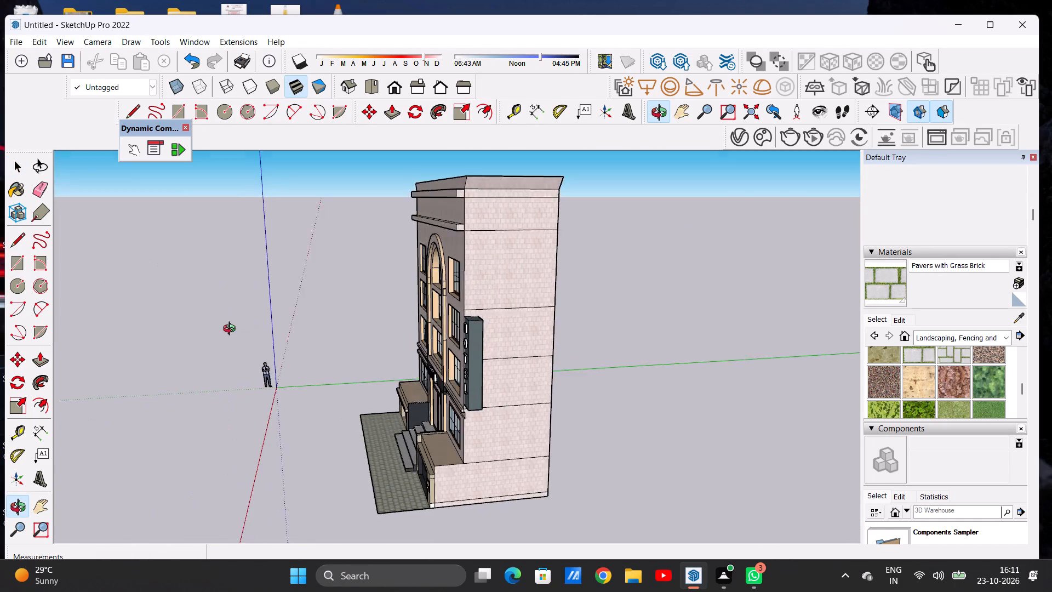
Examine the finished hotel all the way around, covering the side and rear walls, the roof and the paved entrance front.
middle_click_drag(232, 330, 381, 340)
scroll(398, 341, "down", 1)
middle_click_drag(570, 346, 233, 331)
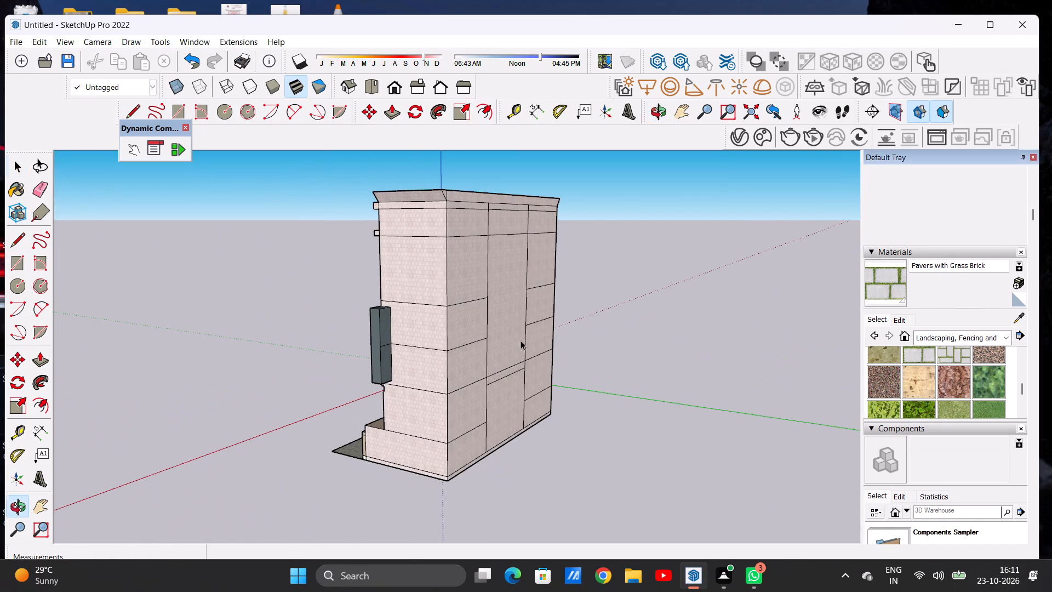
middle_click_drag(499, 340, 318, 345)
middle_click_drag(633, 350, 324, 376)
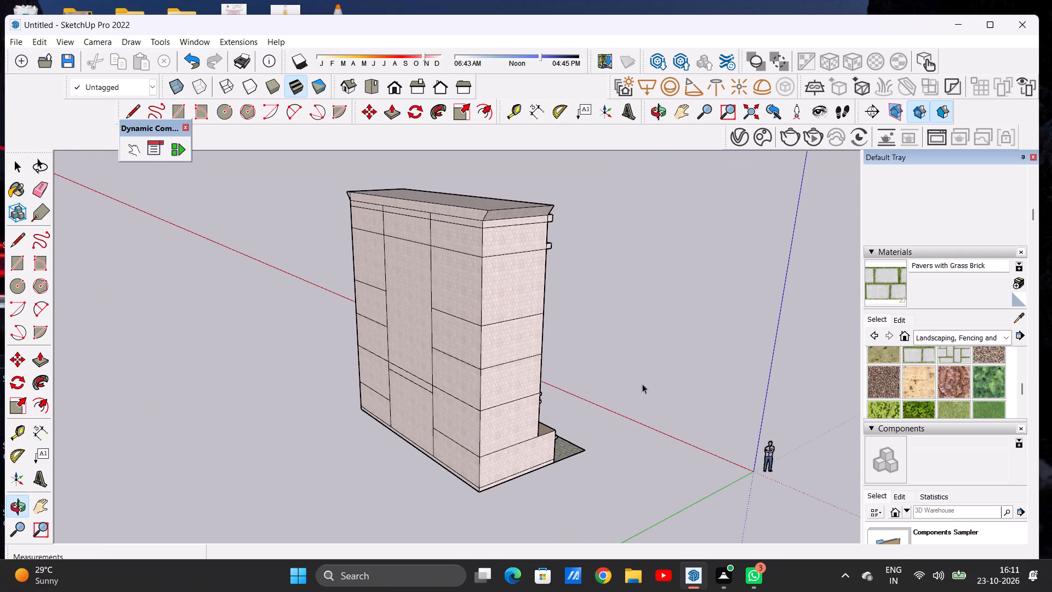
middle_click_drag(637, 384, 201, 400)
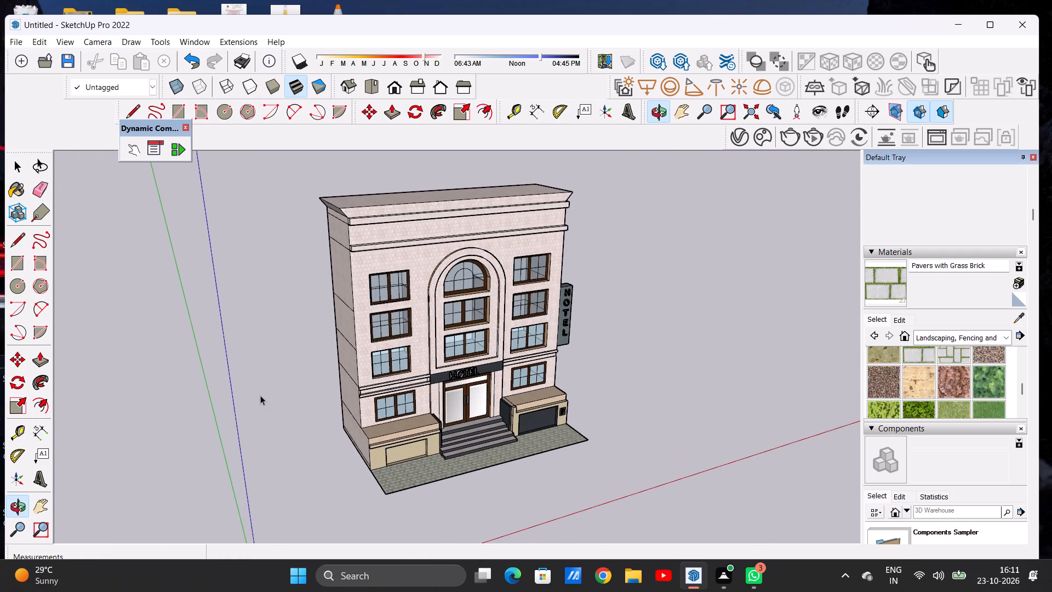
middle_click_drag(300, 392, 131, 377)
scroll(467, 373, "up", 4)
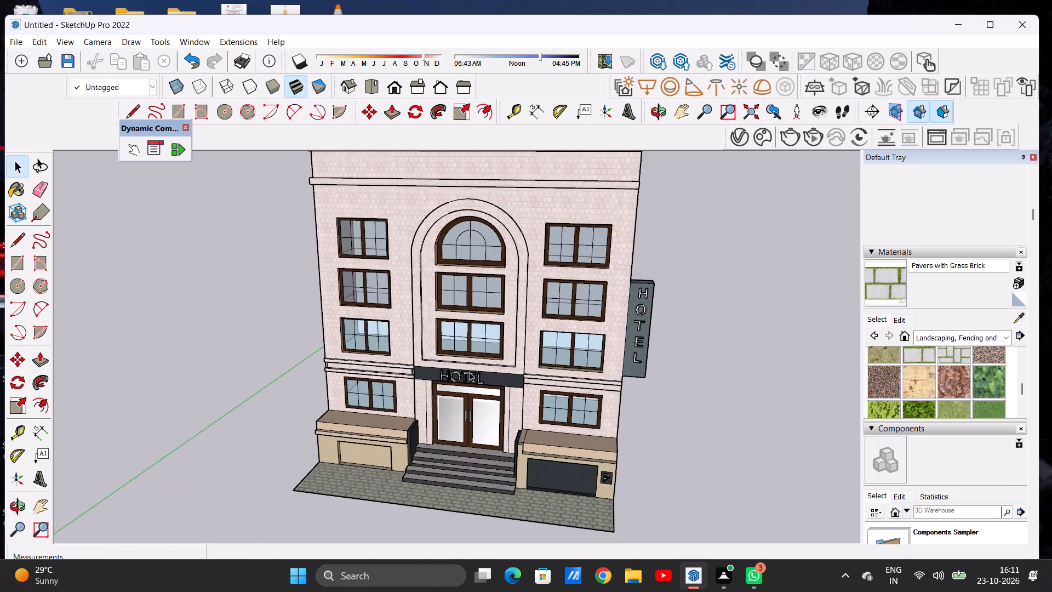
scroll(469, 372, "up", 1)
middle_click_drag(308, 419, 317, 403)
scroll(317, 403, "down", 6)
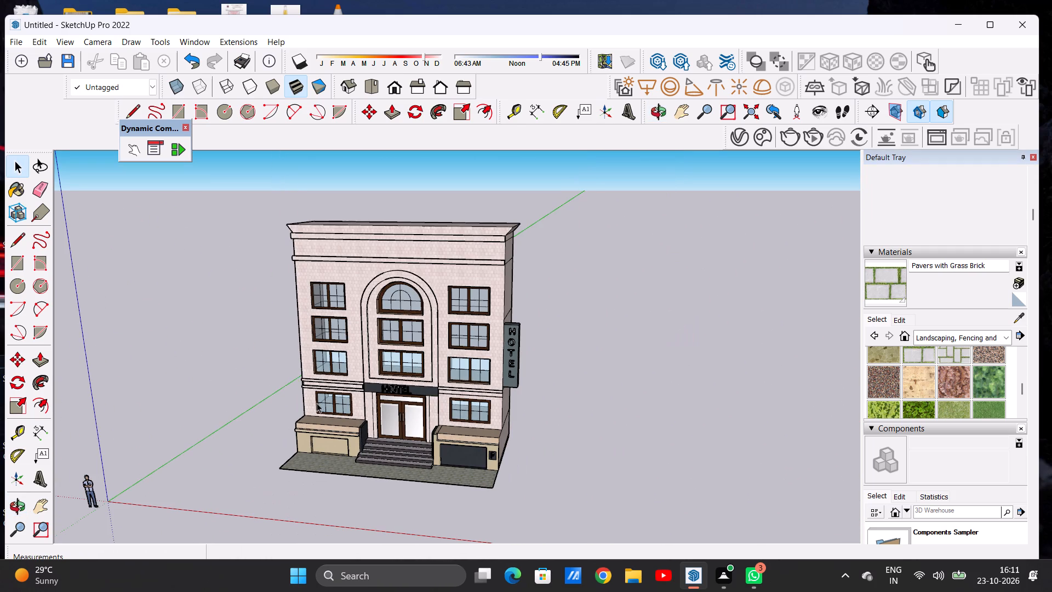
scroll(460, 292, "up", 3)
scroll(460, 314, "down", 3)
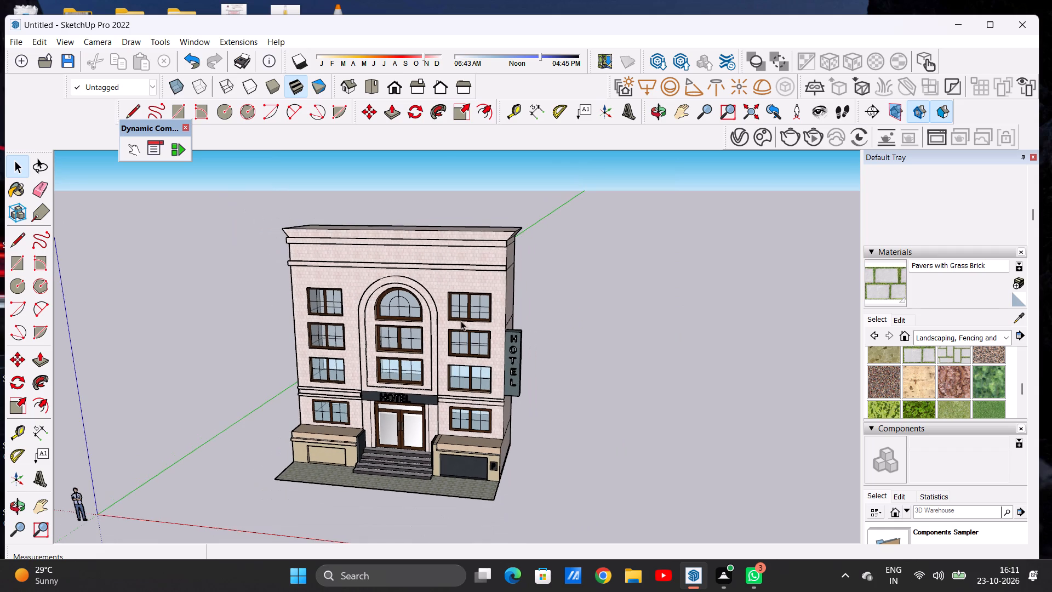
middle_click_drag(436, 337, 456, 330)
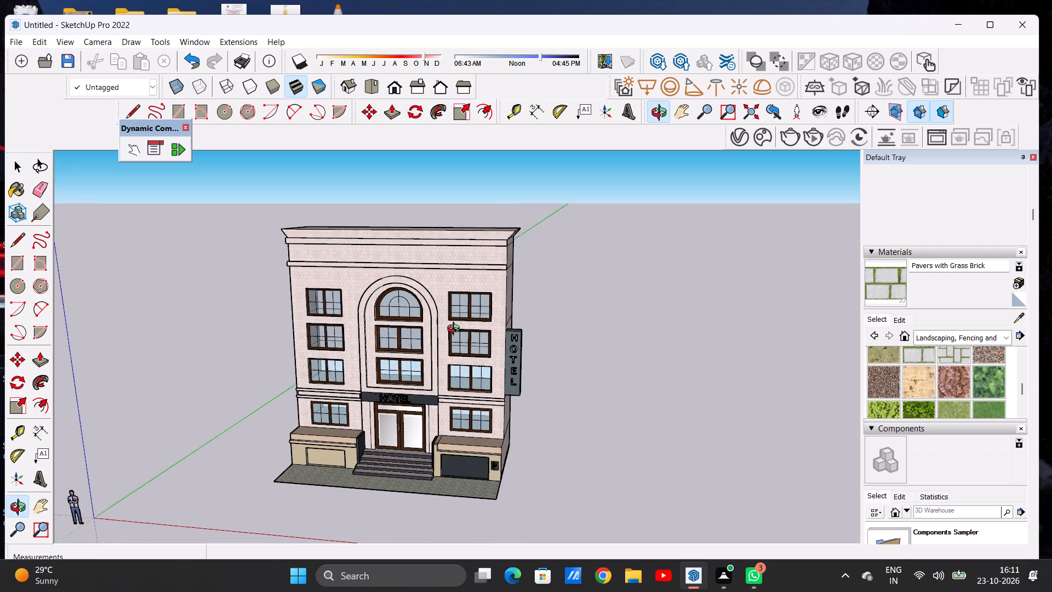
middle_click_drag(456, 330, 470, 329)
Examine the hotel facade in the standard Front view and from raised front angles showing the whole building.
left_click(395, 82)
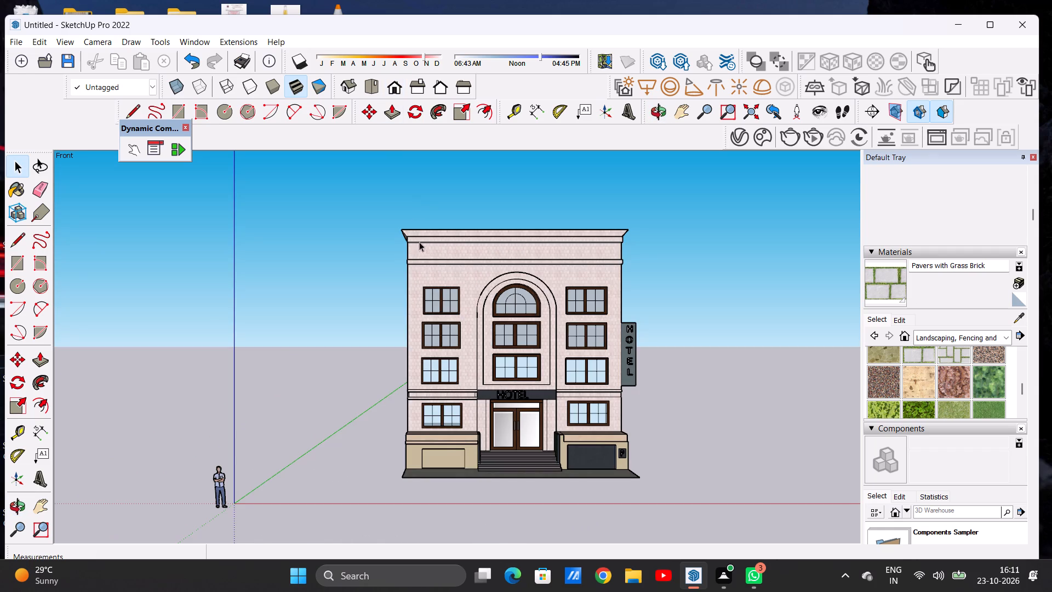
scroll(698, 266, "up", 3)
scroll(513, 291, "down", 4)
middle_click_drag(561, 279, 542, 322)
scroll(546, 277, "up", 5)
scroll(546, 278, "down", 4)
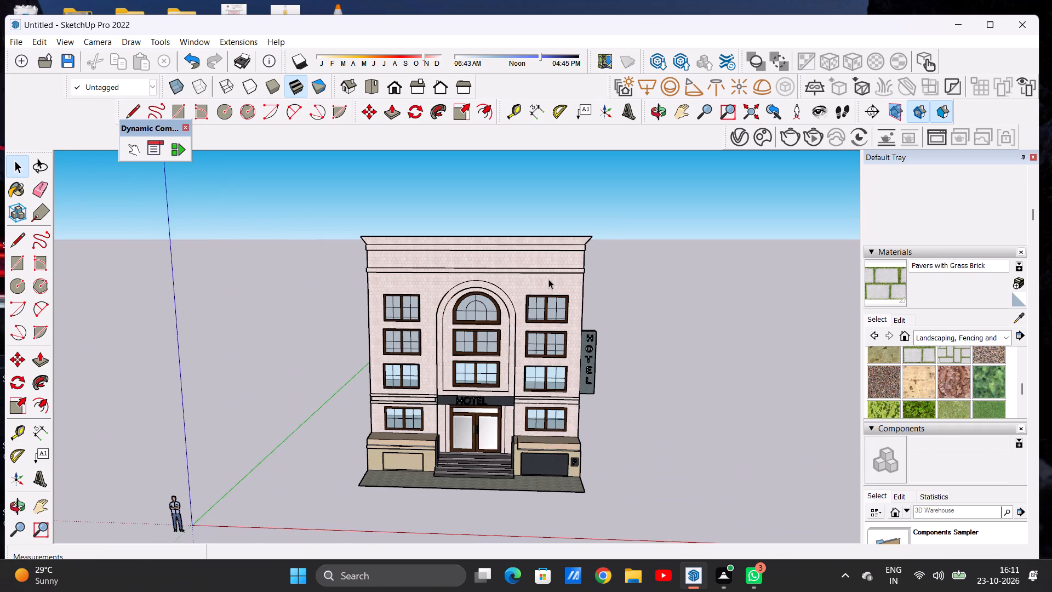
middle_click_drag(548, 279, 541, 315)
scroll(557, 272, "up", 2)
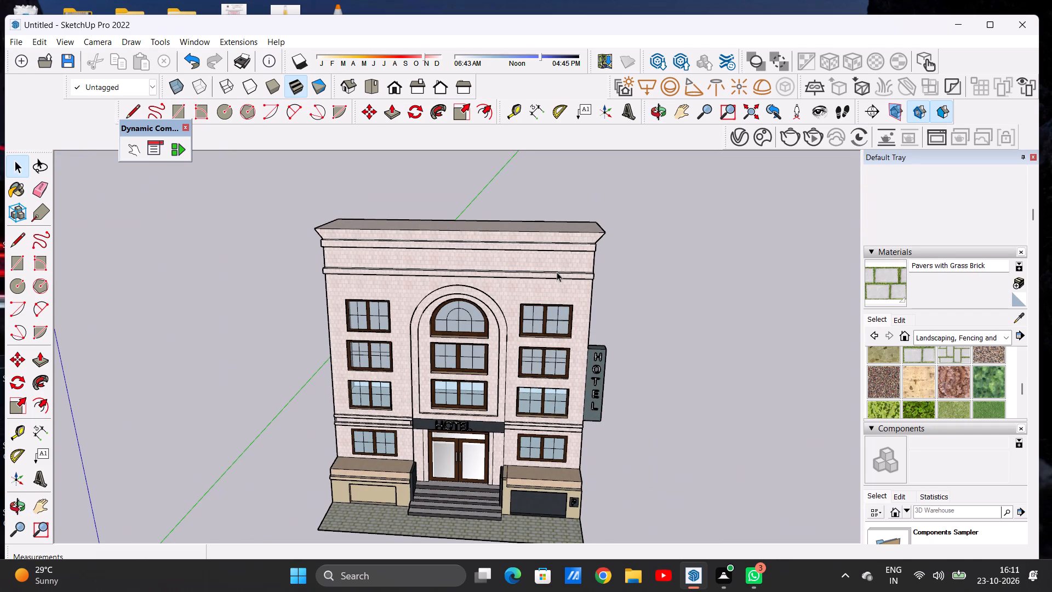
Save the model in the Documents folder as a SketchUp file named HOTEL ELEVATION.
key("ctrl+s")
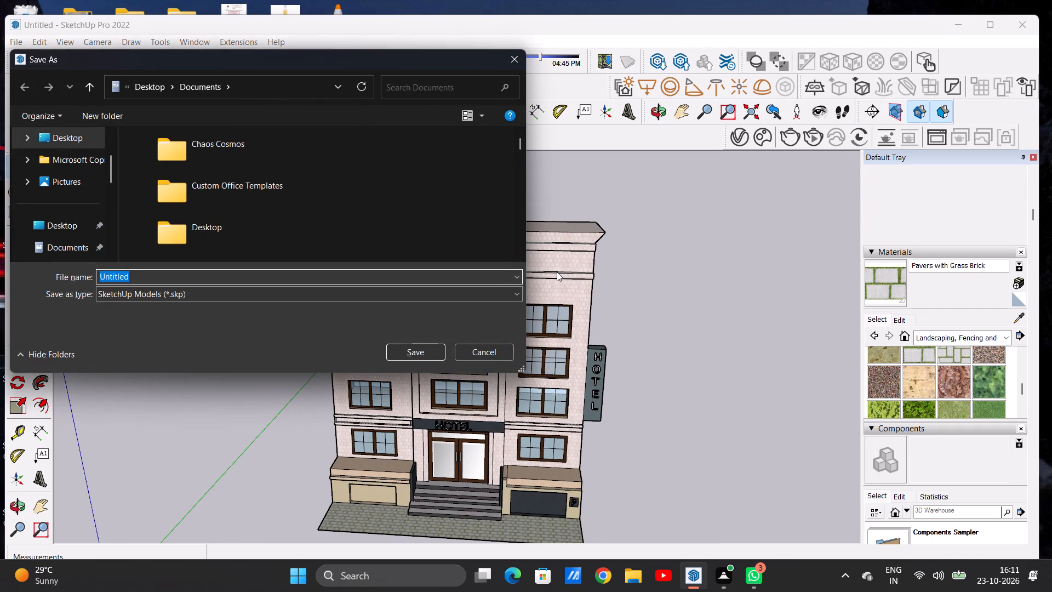
key("BackSpace")
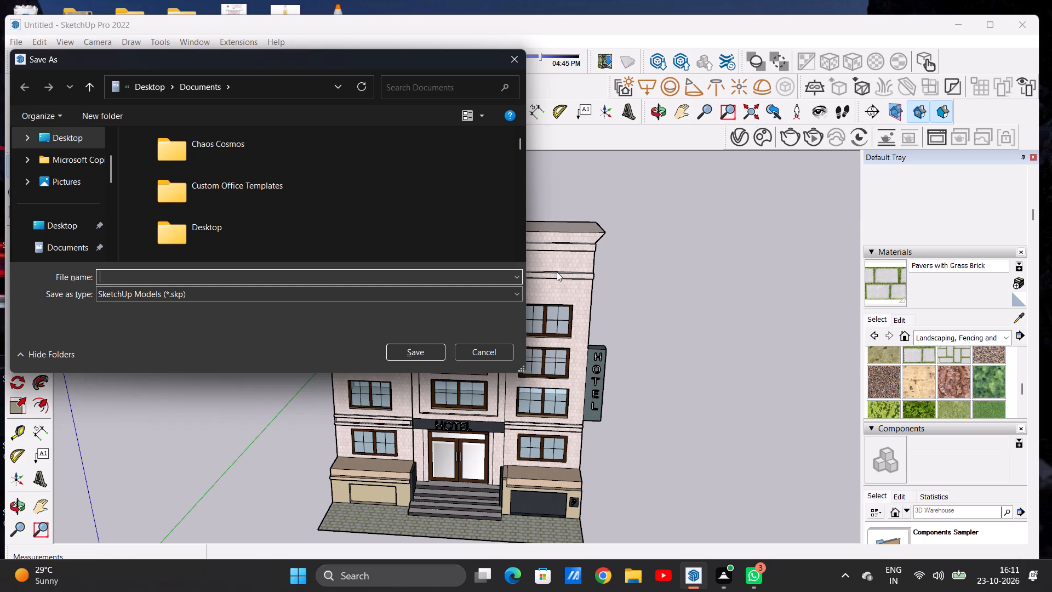
type("HOTEL ELEVATION")
left_click(411, 348)
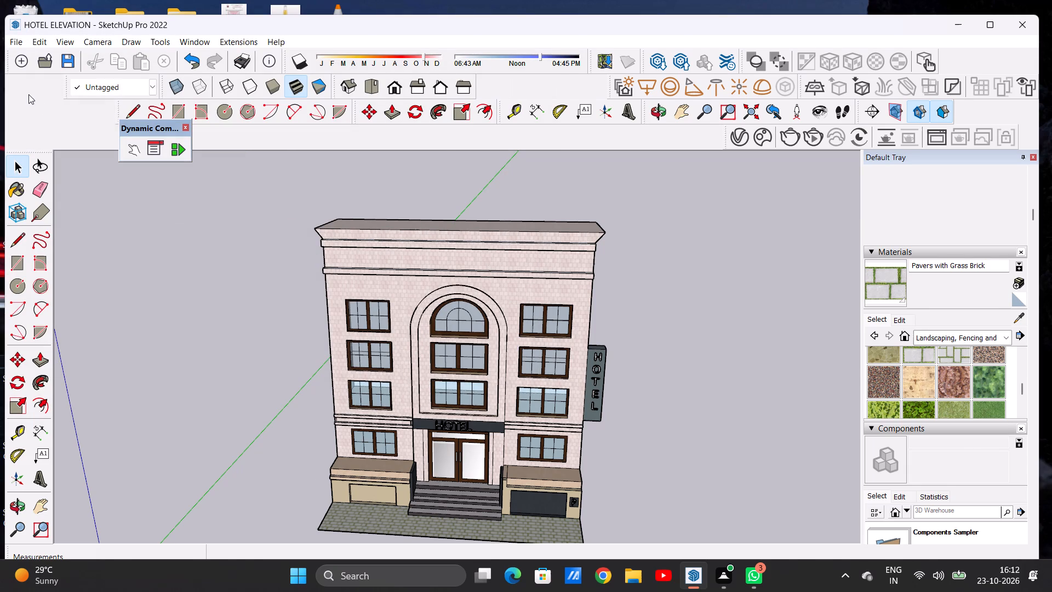
Export the current view as a 2D JPEG image named HOTEL ELEVATION PDF in the Documents folder.
left_click(21, 39)
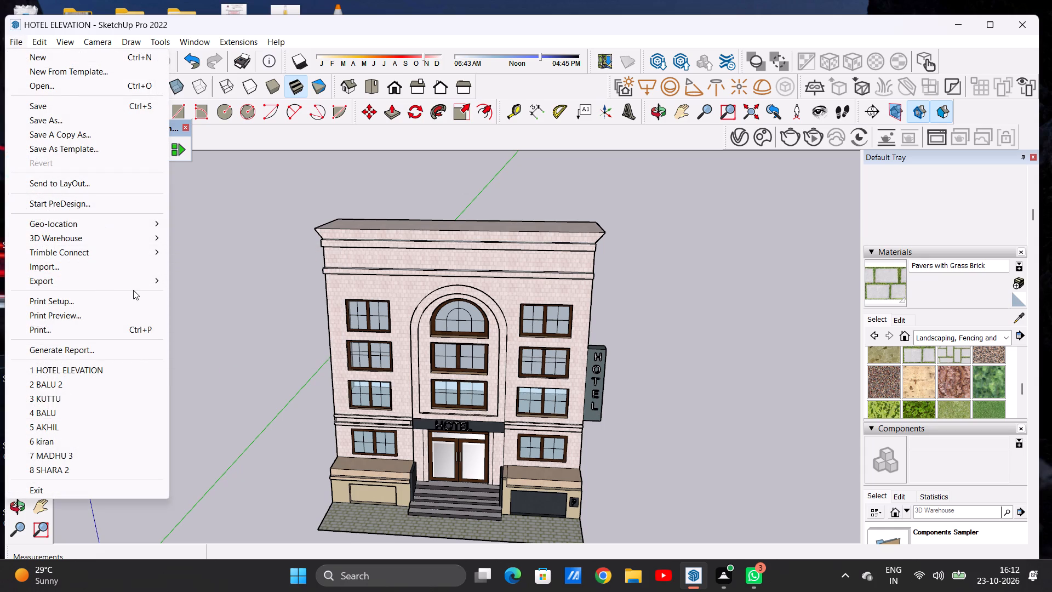
left_click(196, 297)
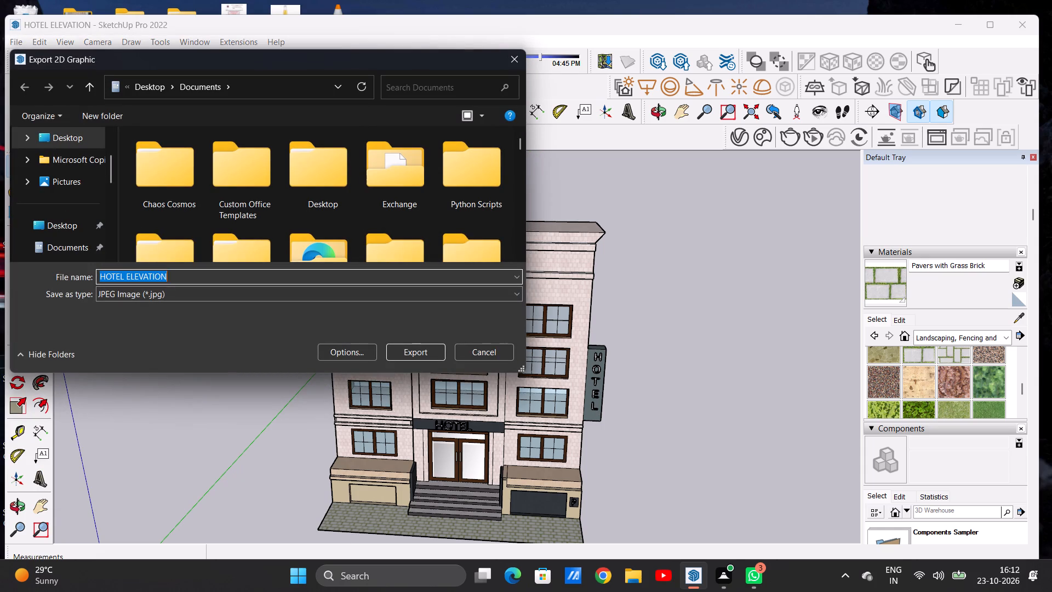
left_click(199, 275)
key("space")
type("PDF")
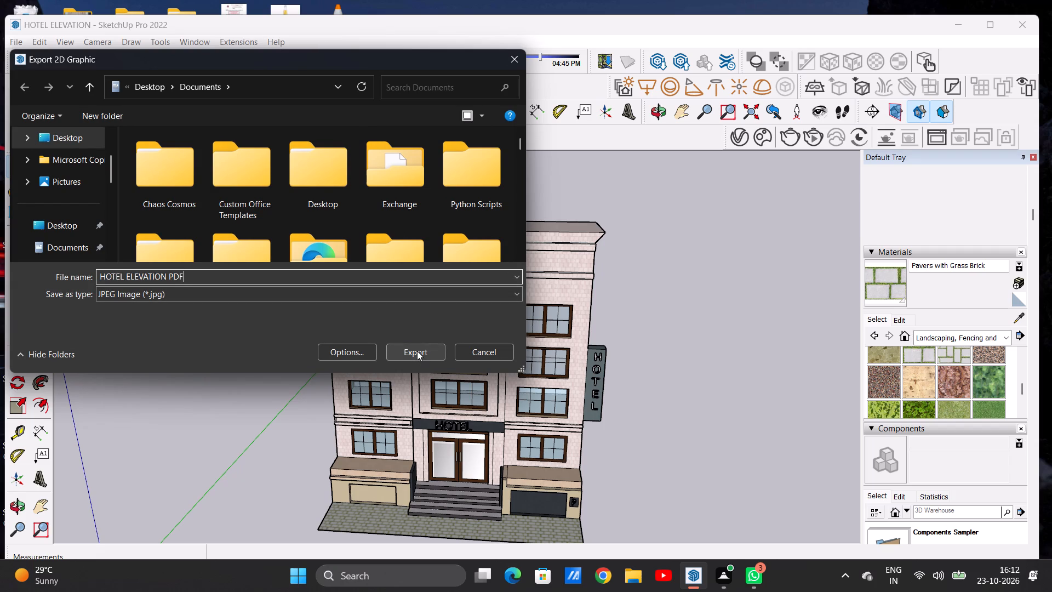
left_click(417, 351)
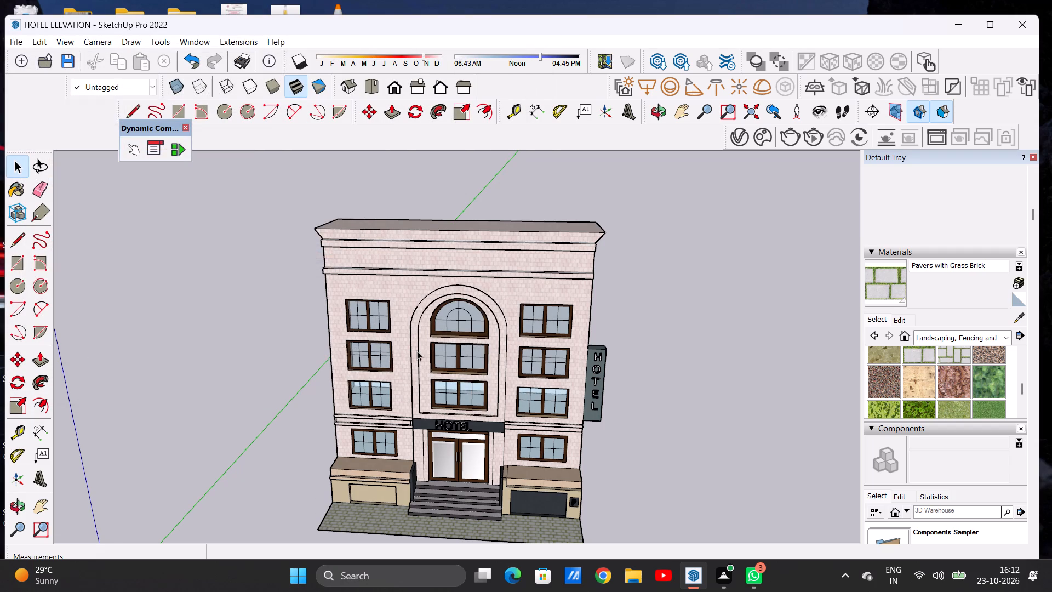